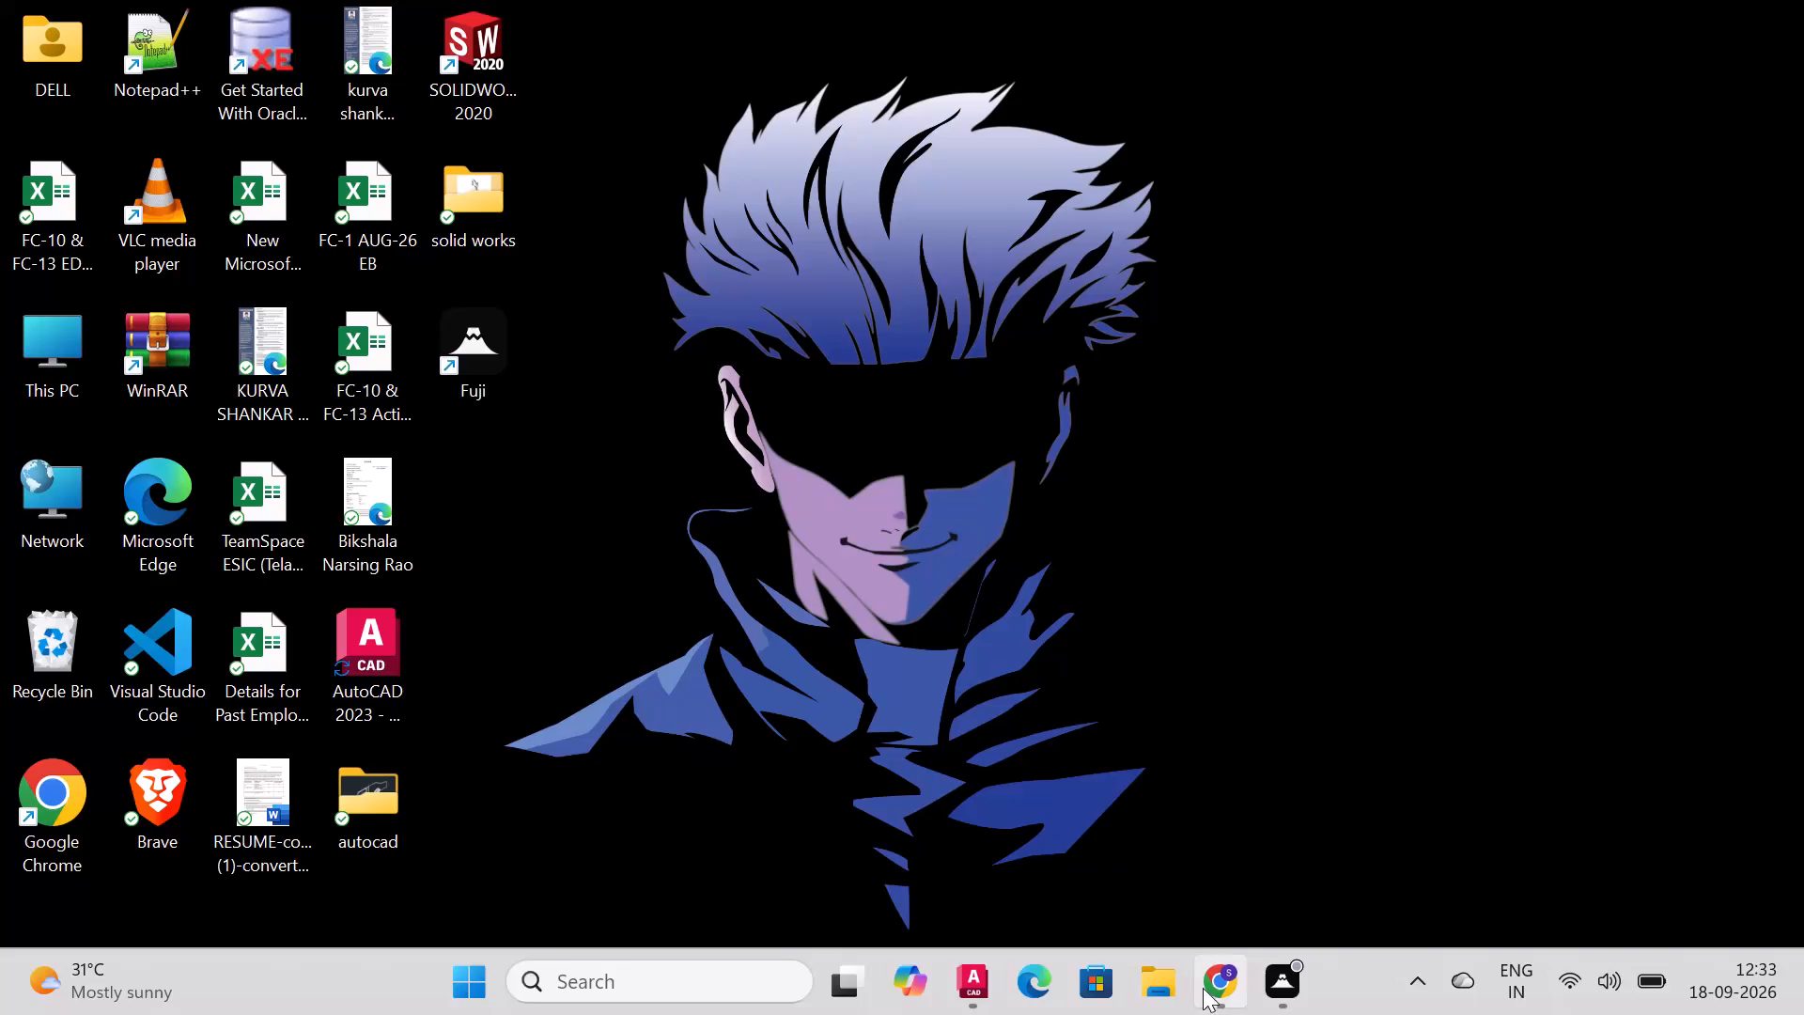
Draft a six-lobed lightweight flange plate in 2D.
Switch to AutoCAD and set the drawing units' length precision to 0 decimal places.
{"action": "left_click", "coordinate": [979, 1003]}
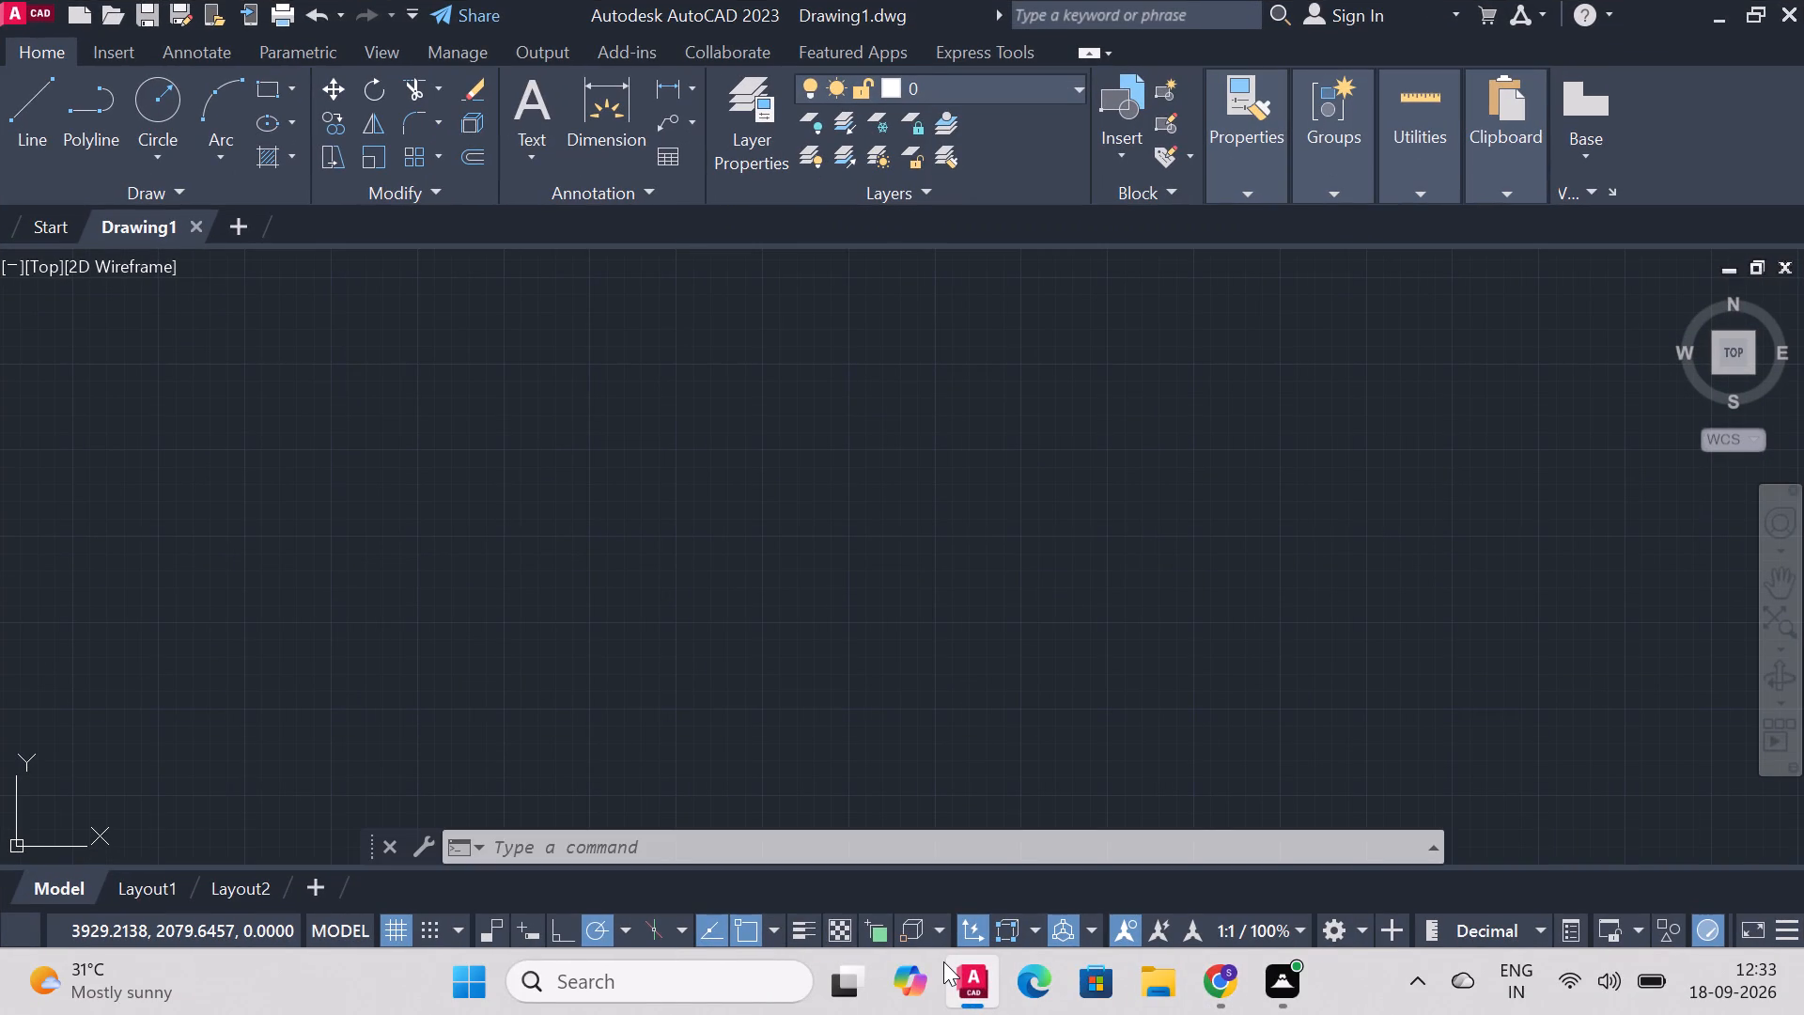
{"action": "type", "text": "units"}
{"action": "key", "text": "Return"}
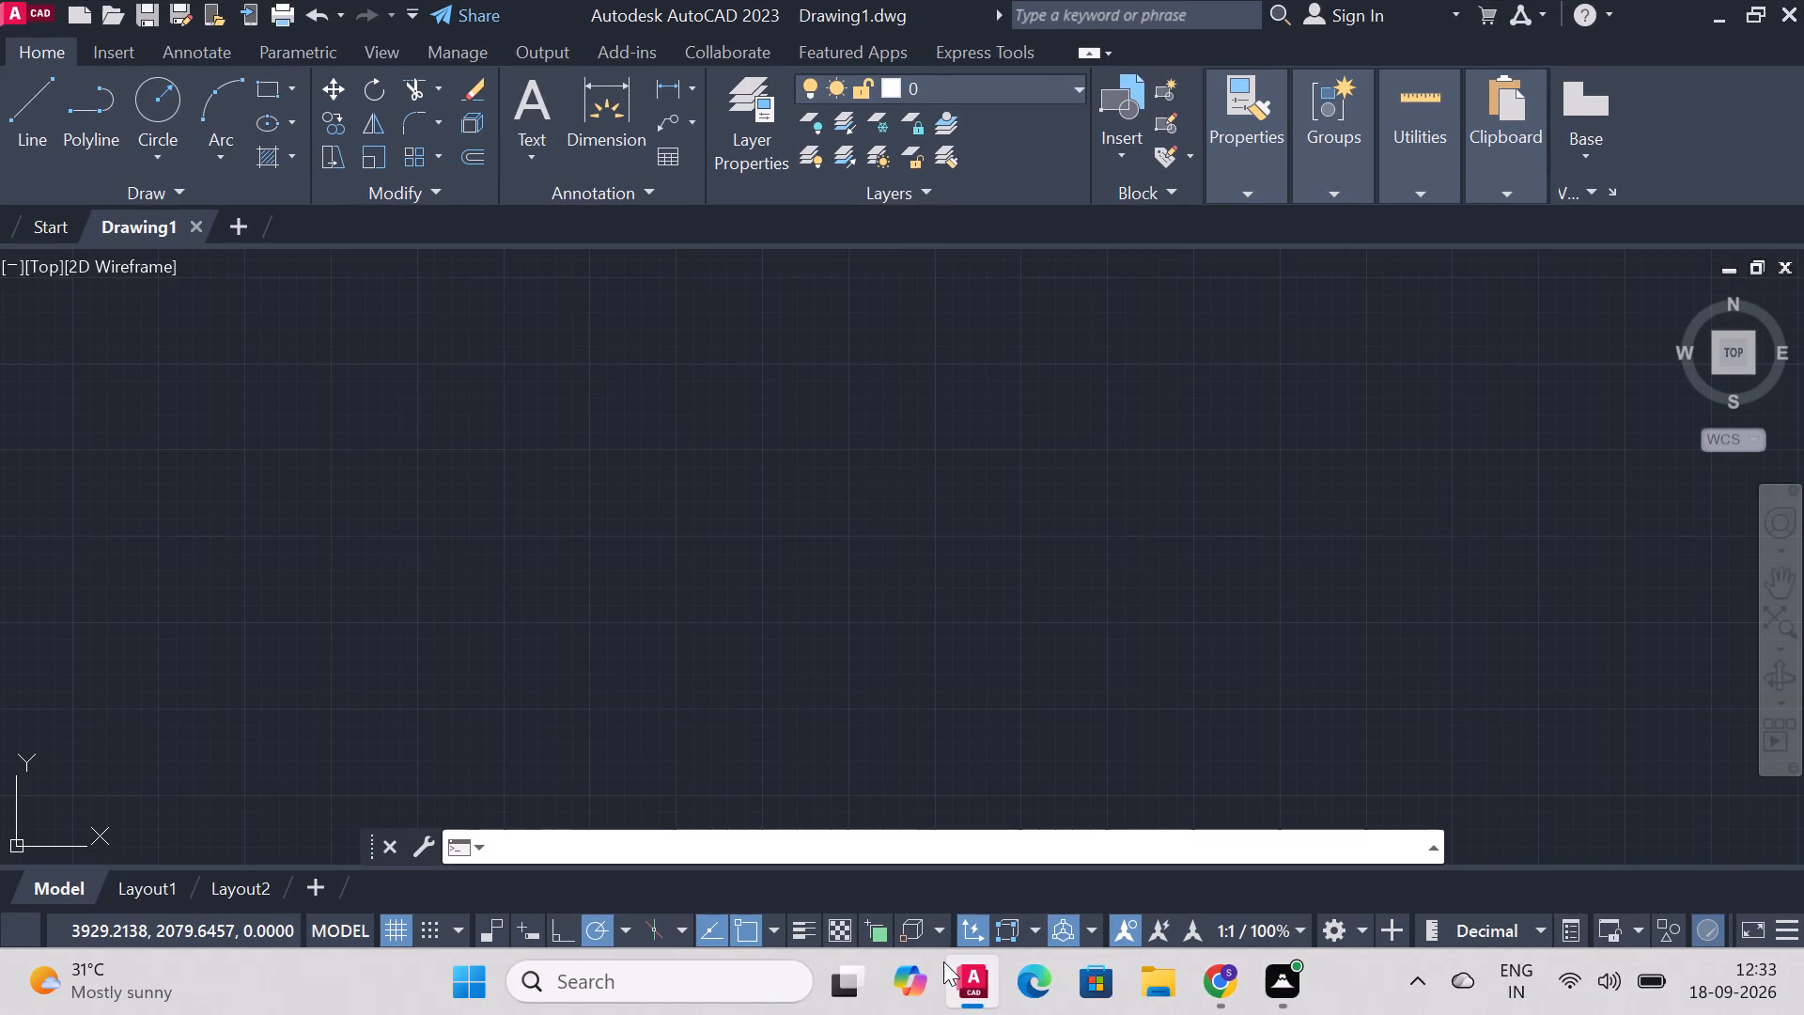
{"action": "key", "text": "Tab"}
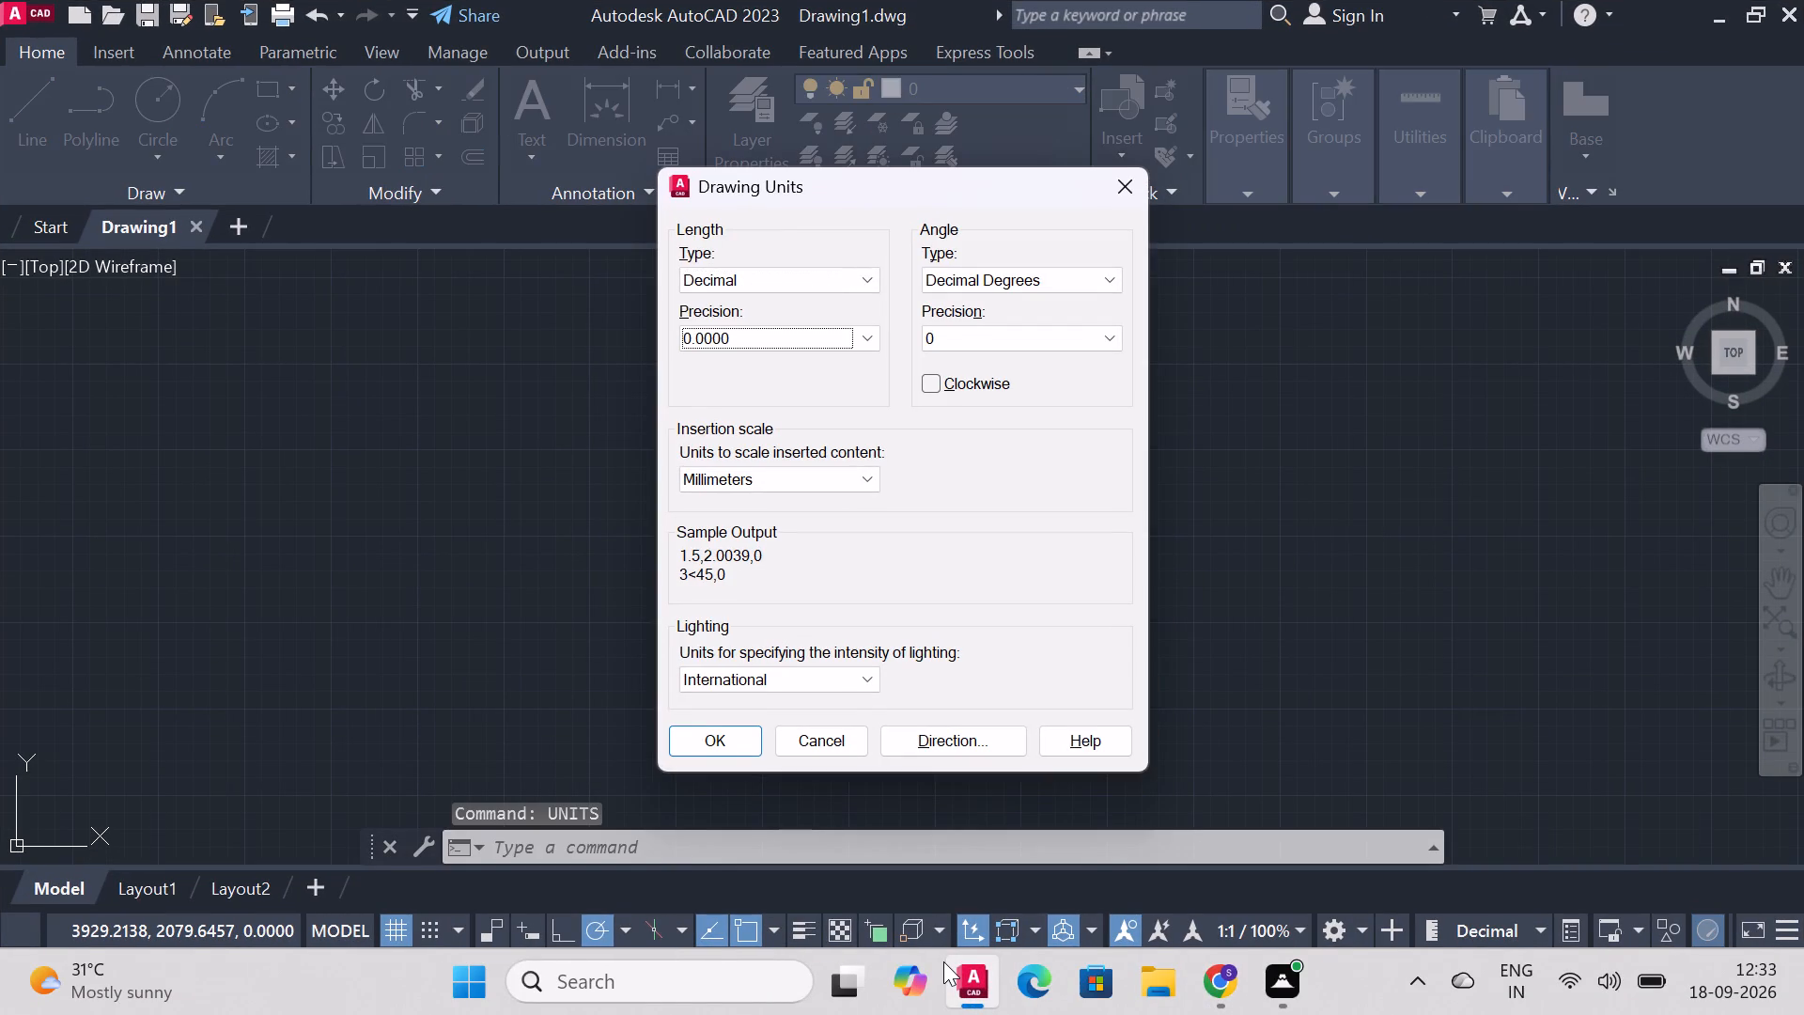
{"action": "key", "text": "Up"}
{"action": "key", "text": "Up"}
{"action": "key", "text": "Up"}
{"action": "key", "text": "Up"}
{"action": "key", "text": "Return"}
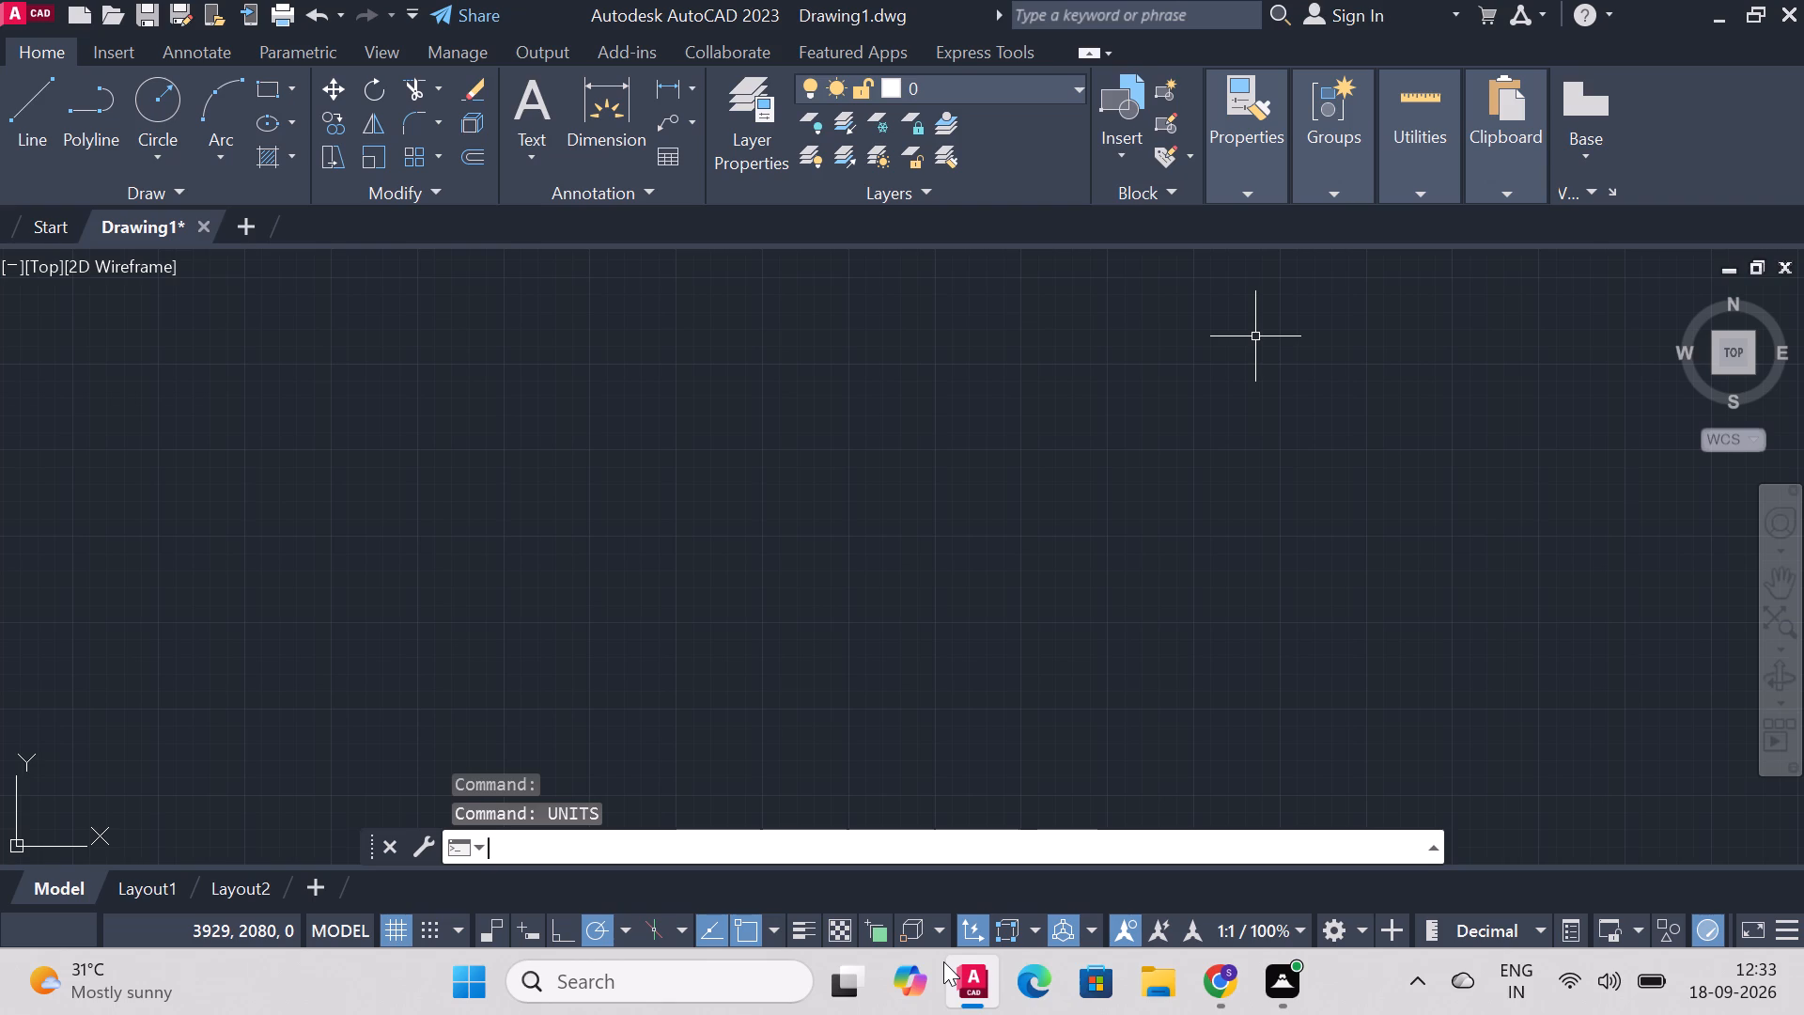
Set the model space limits from 0,0 to 100,100.
{"action": "type", "text": "limits"}
{"action": "key", "text": "Return"}
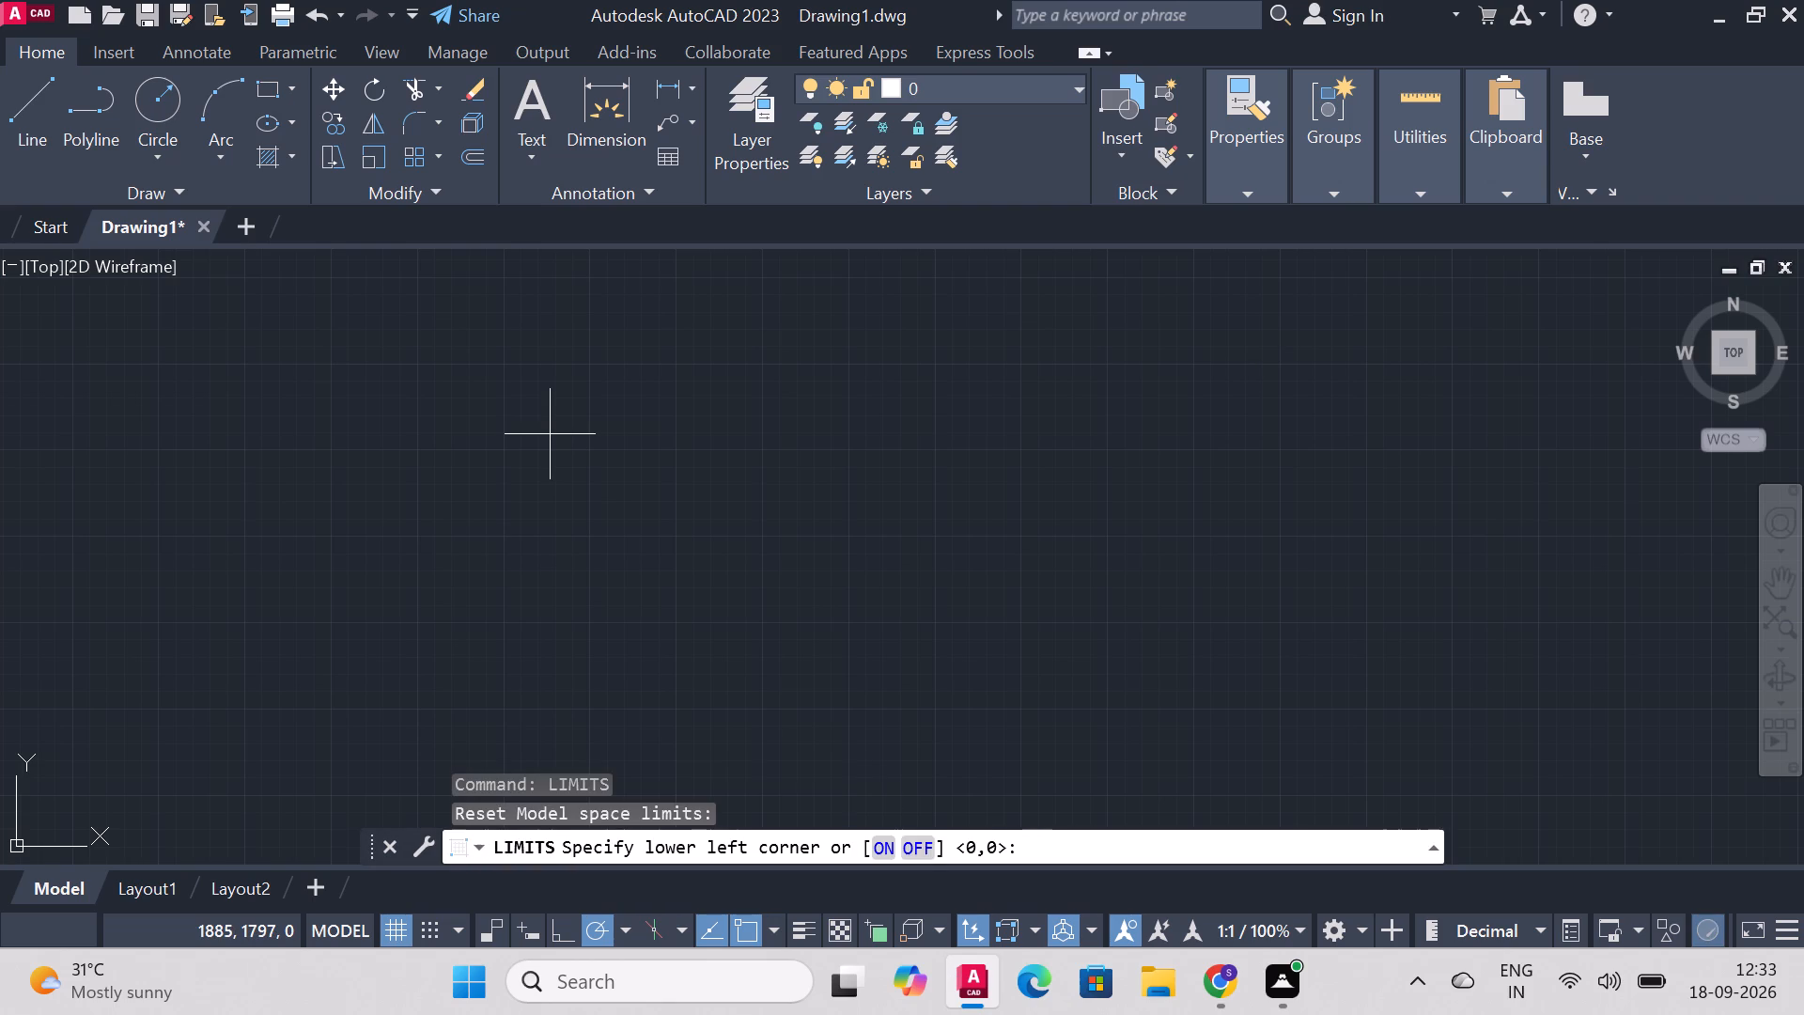
{"action": "type", "text": "0,0"}
{"action": "key", "text": "Return"}
{"action": "type", "text": "100,100"}
{"action": "key", "text": "Return"}
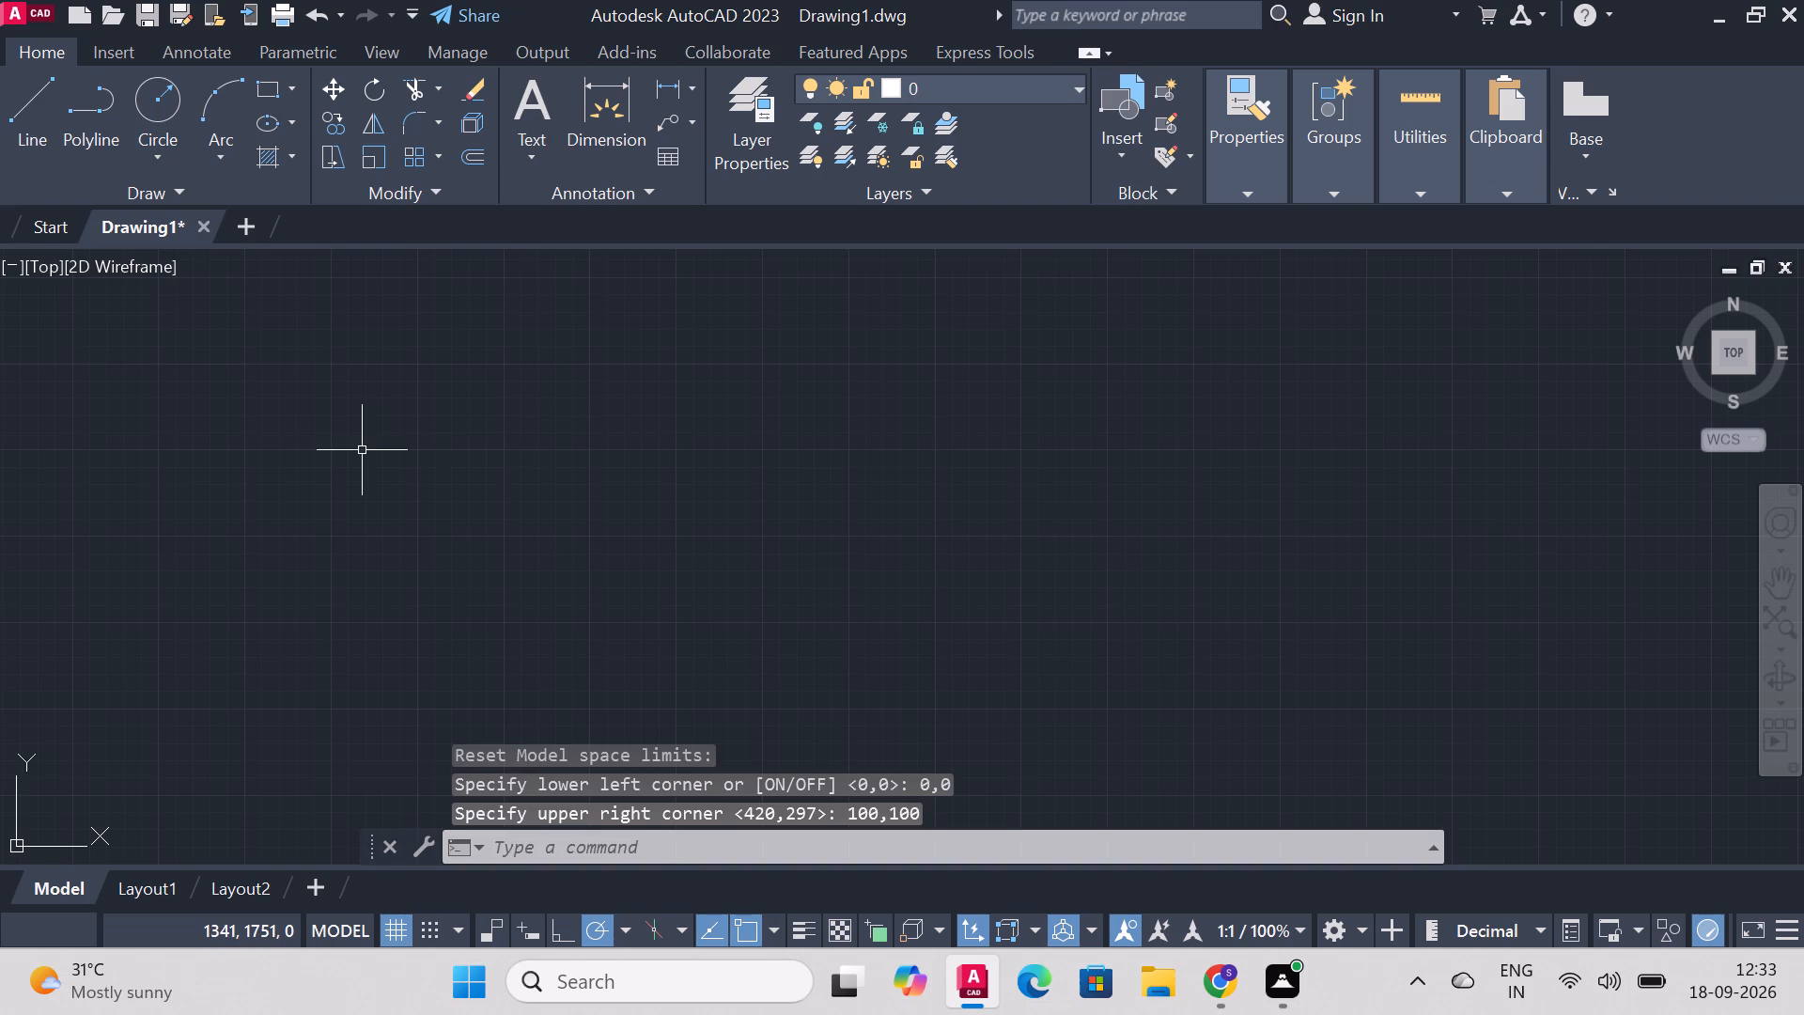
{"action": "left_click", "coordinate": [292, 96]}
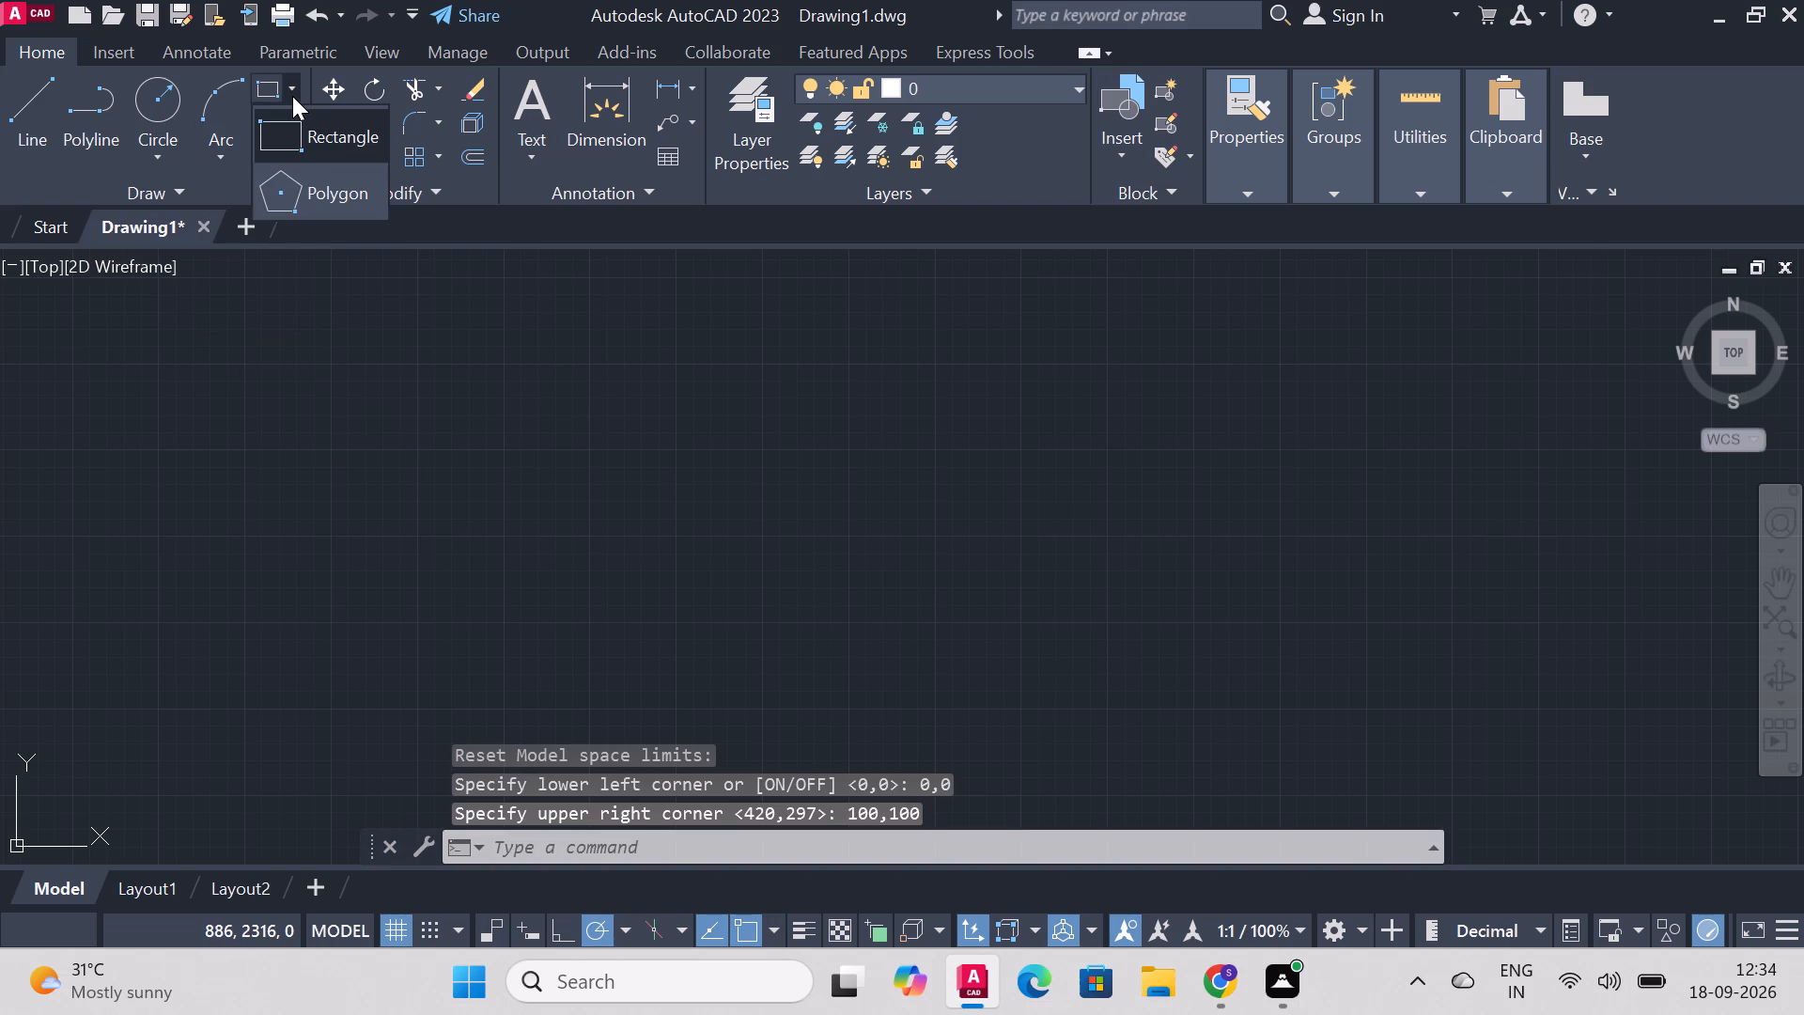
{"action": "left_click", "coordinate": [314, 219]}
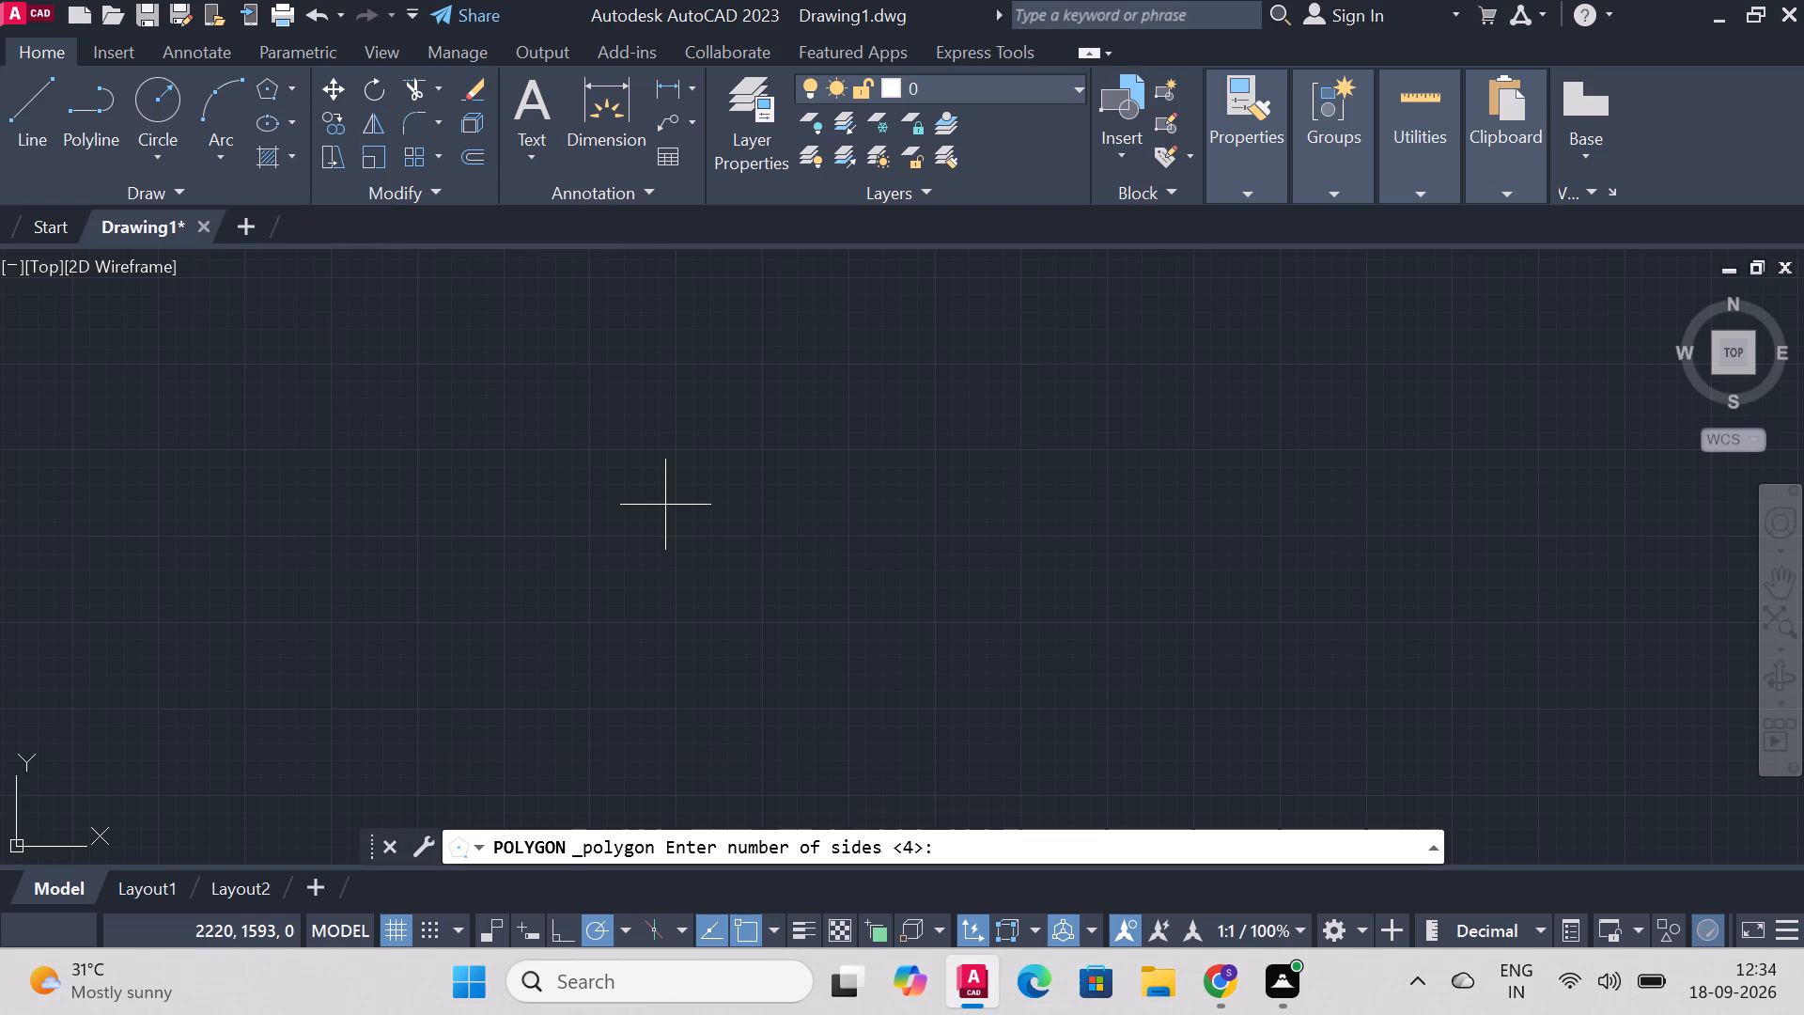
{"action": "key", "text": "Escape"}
Turn on the command log file with LOGFILEON.
{"action": "type", "text": "lo"}
{"action": "key", "text": "g"}
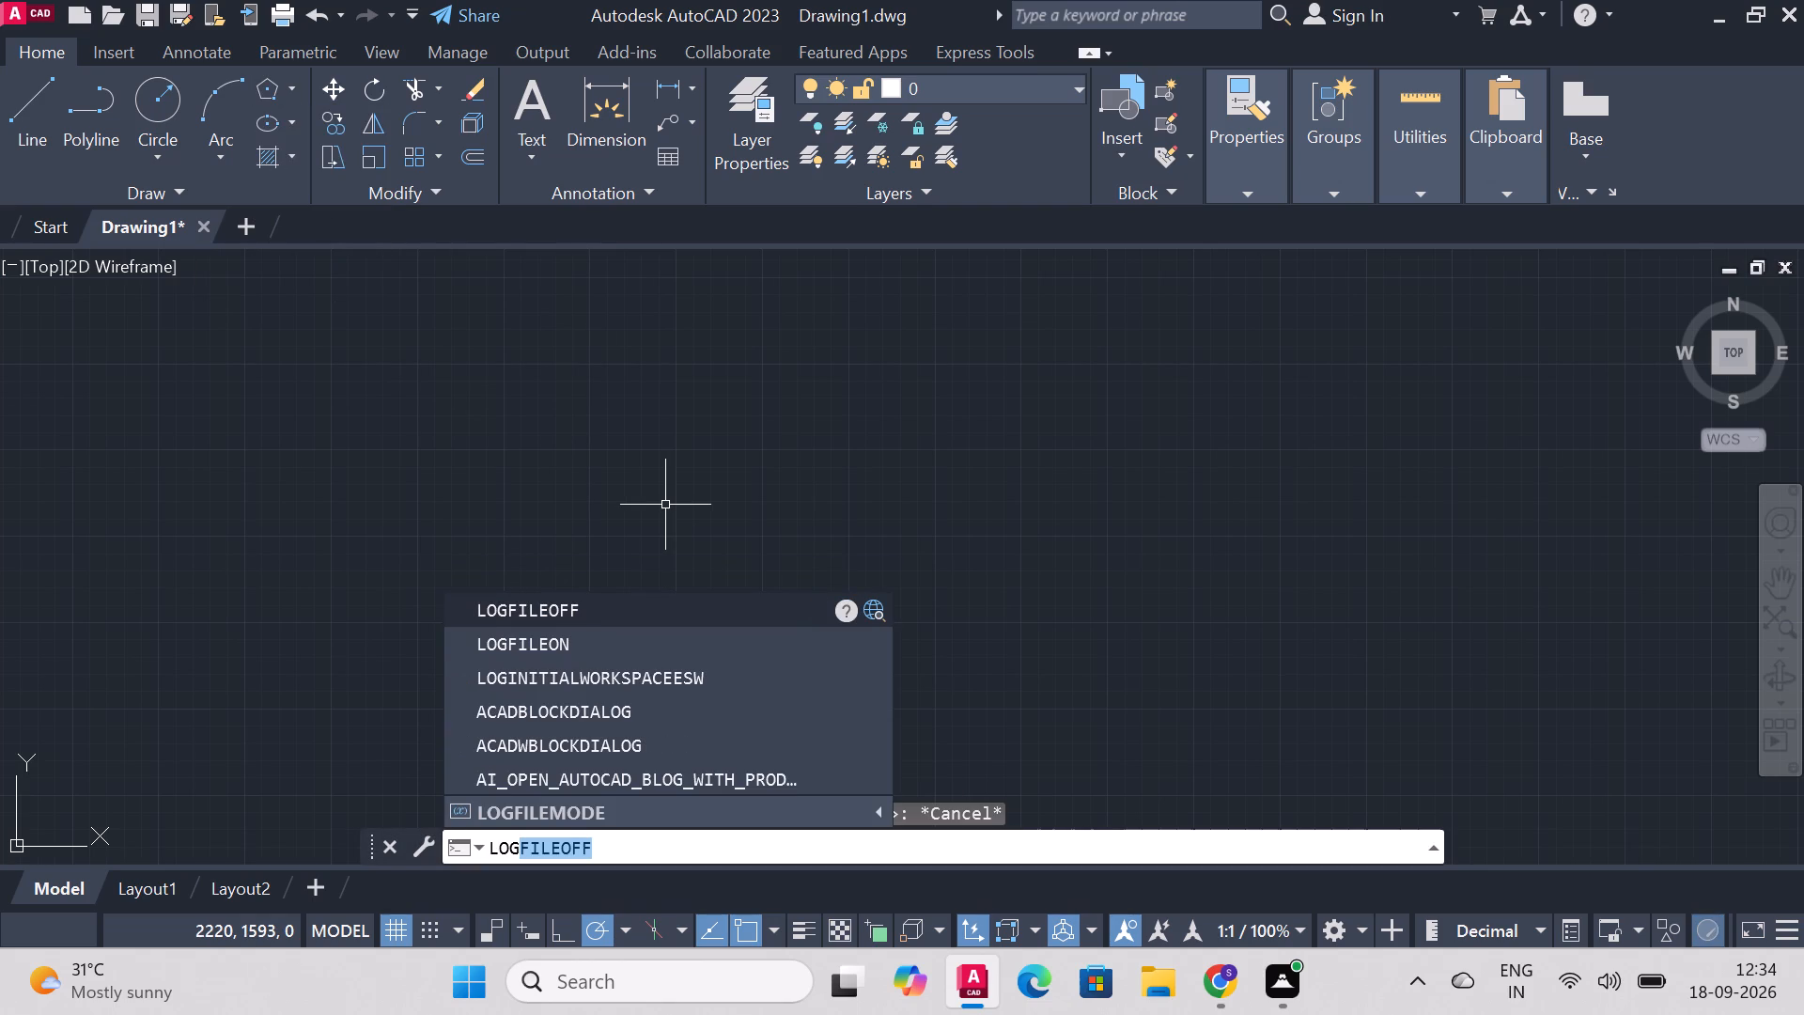
{"action": "key", "text": "Down"}
{"action": "key", "text": "Return"}
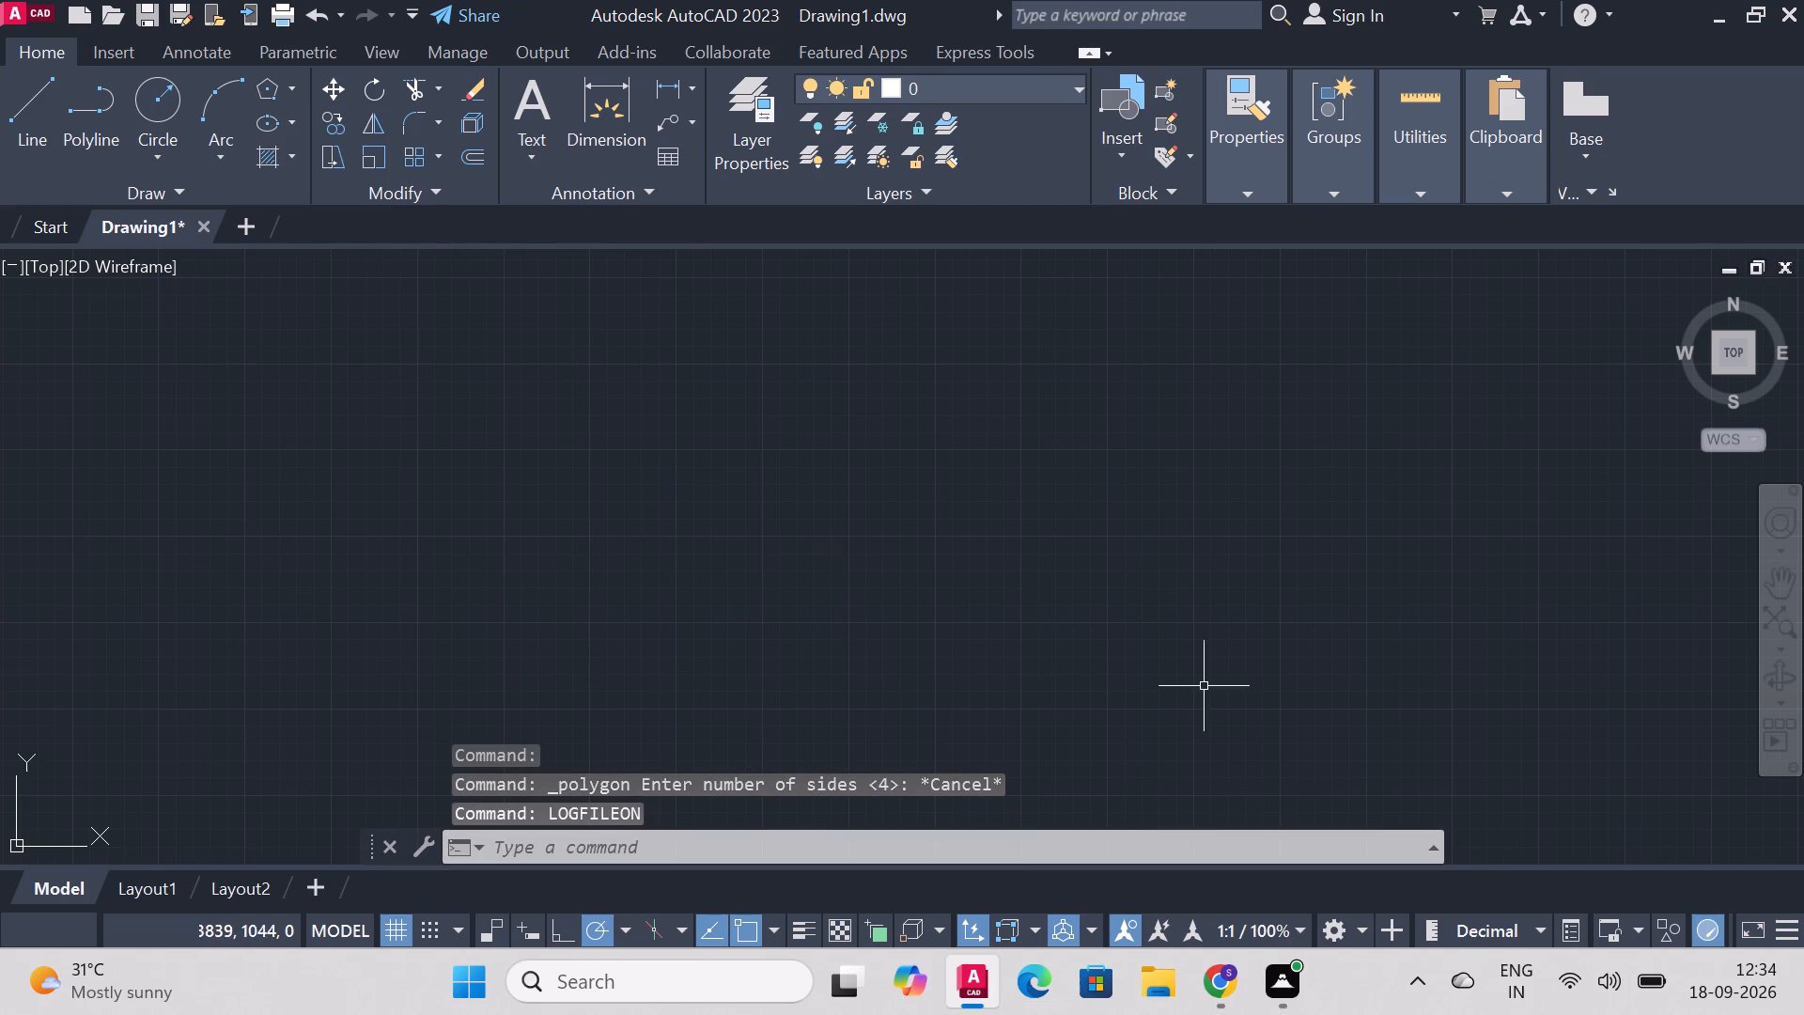
Draw a 6-sided polygon inscribed in a circle of radius 20 in an empty area of the drawing.
{"action": "scroll", "coordinate": [947, 628], "scroll_direction": "down", "scroll_amount": 5}
{"action": "scroll", "coordinate": [1409, 665], "scroll_direction": "up", "scroll_amount": 2}
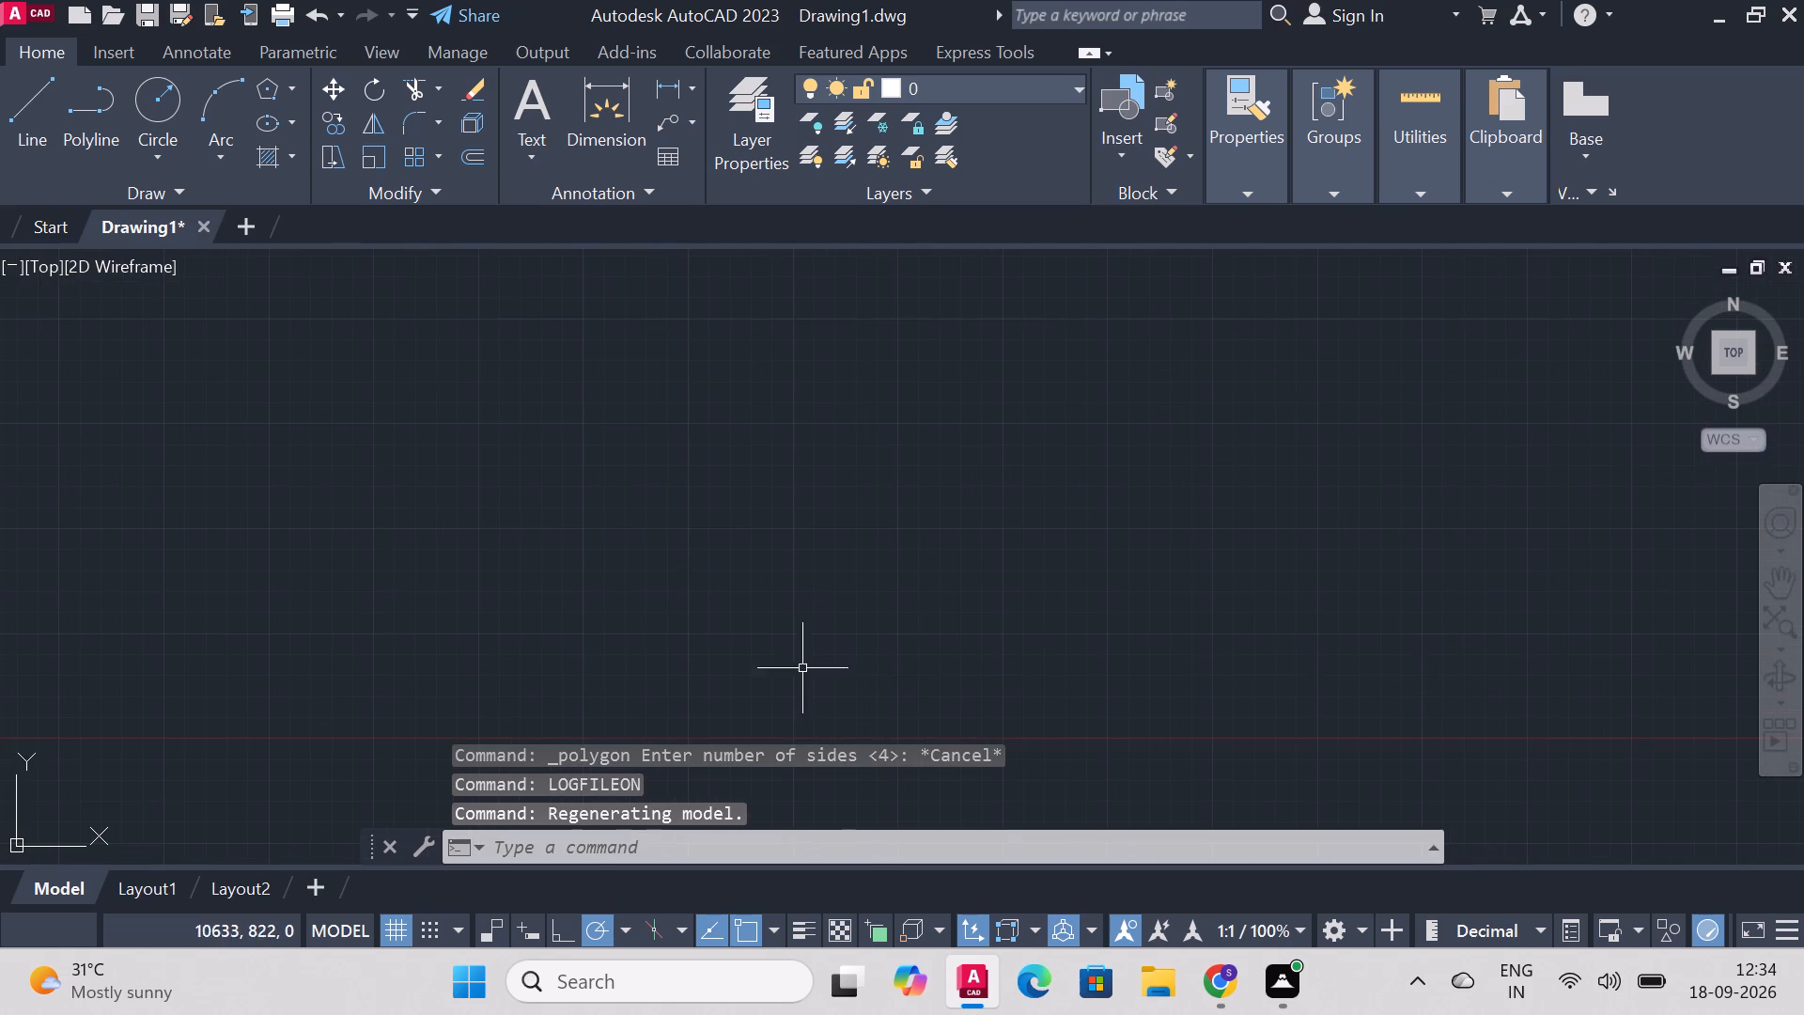
{"action": "left_click", "coordinate": [285, 86]}
{"action": "left_click", "coordinate": [283, 197]}
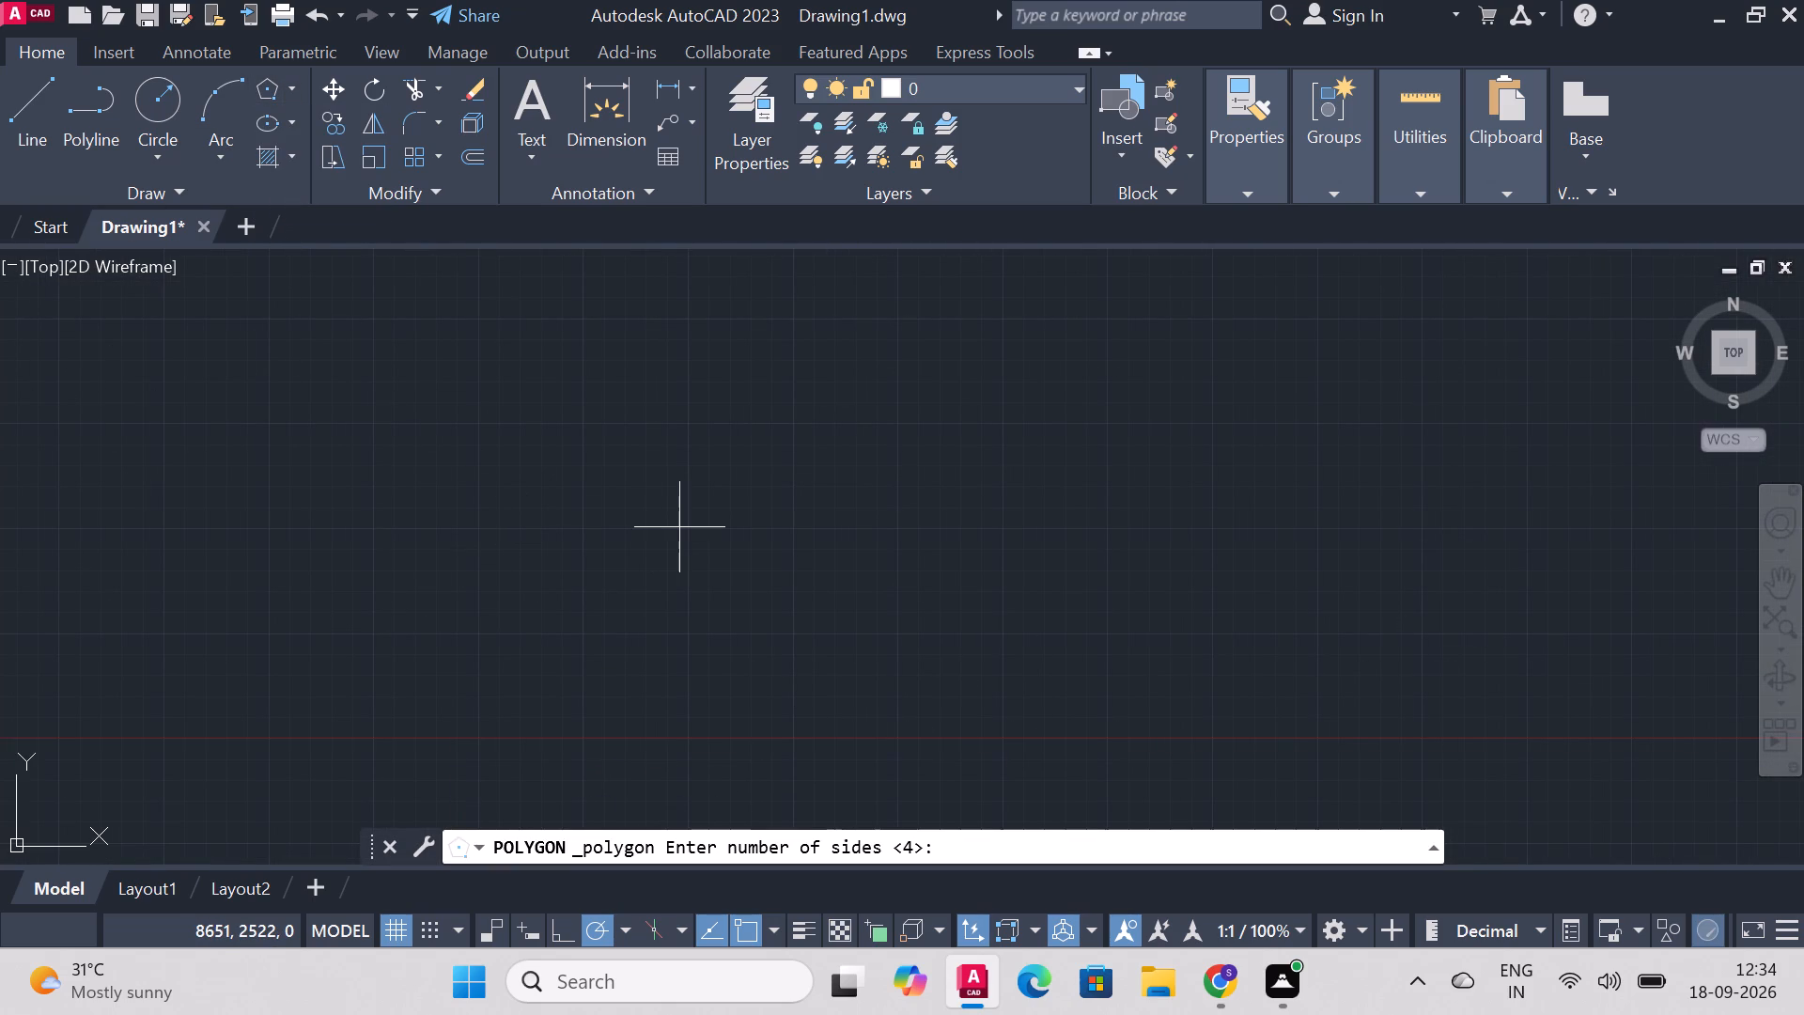
{"action": "left_click", "coordinate": [588, 494]}
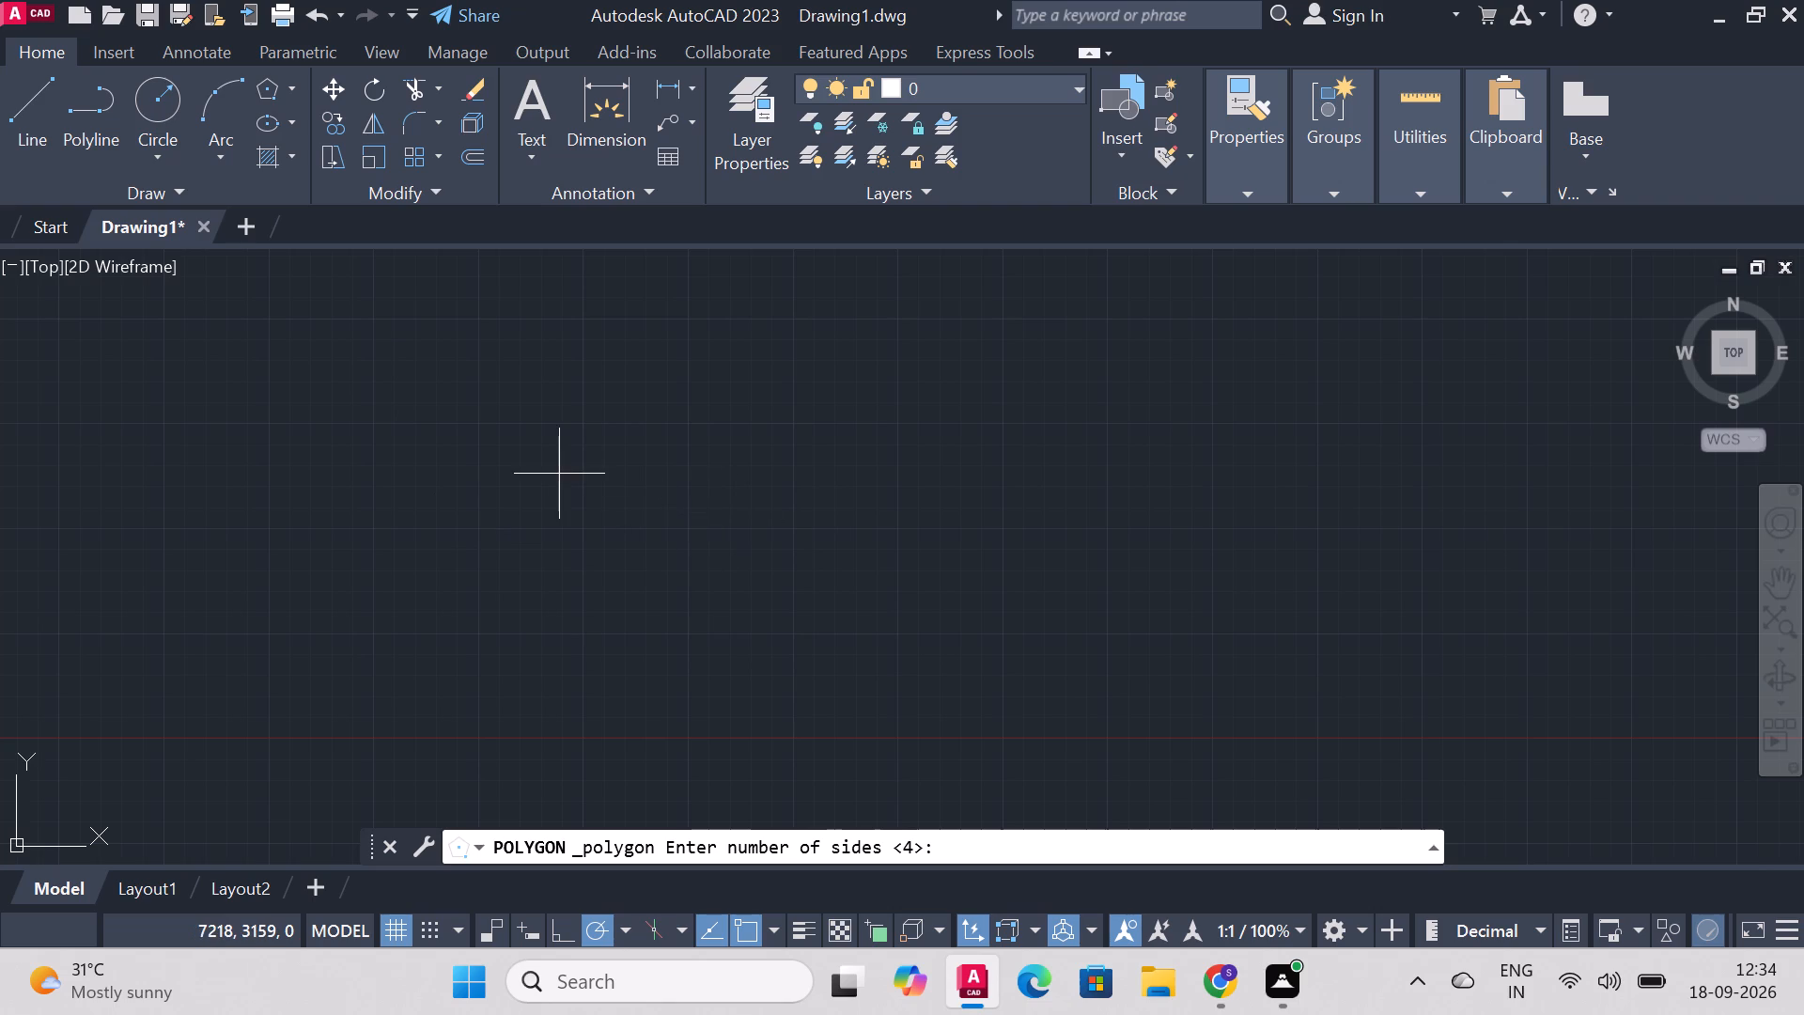
{"action": "left_click", "coordinate": [559, 474]}
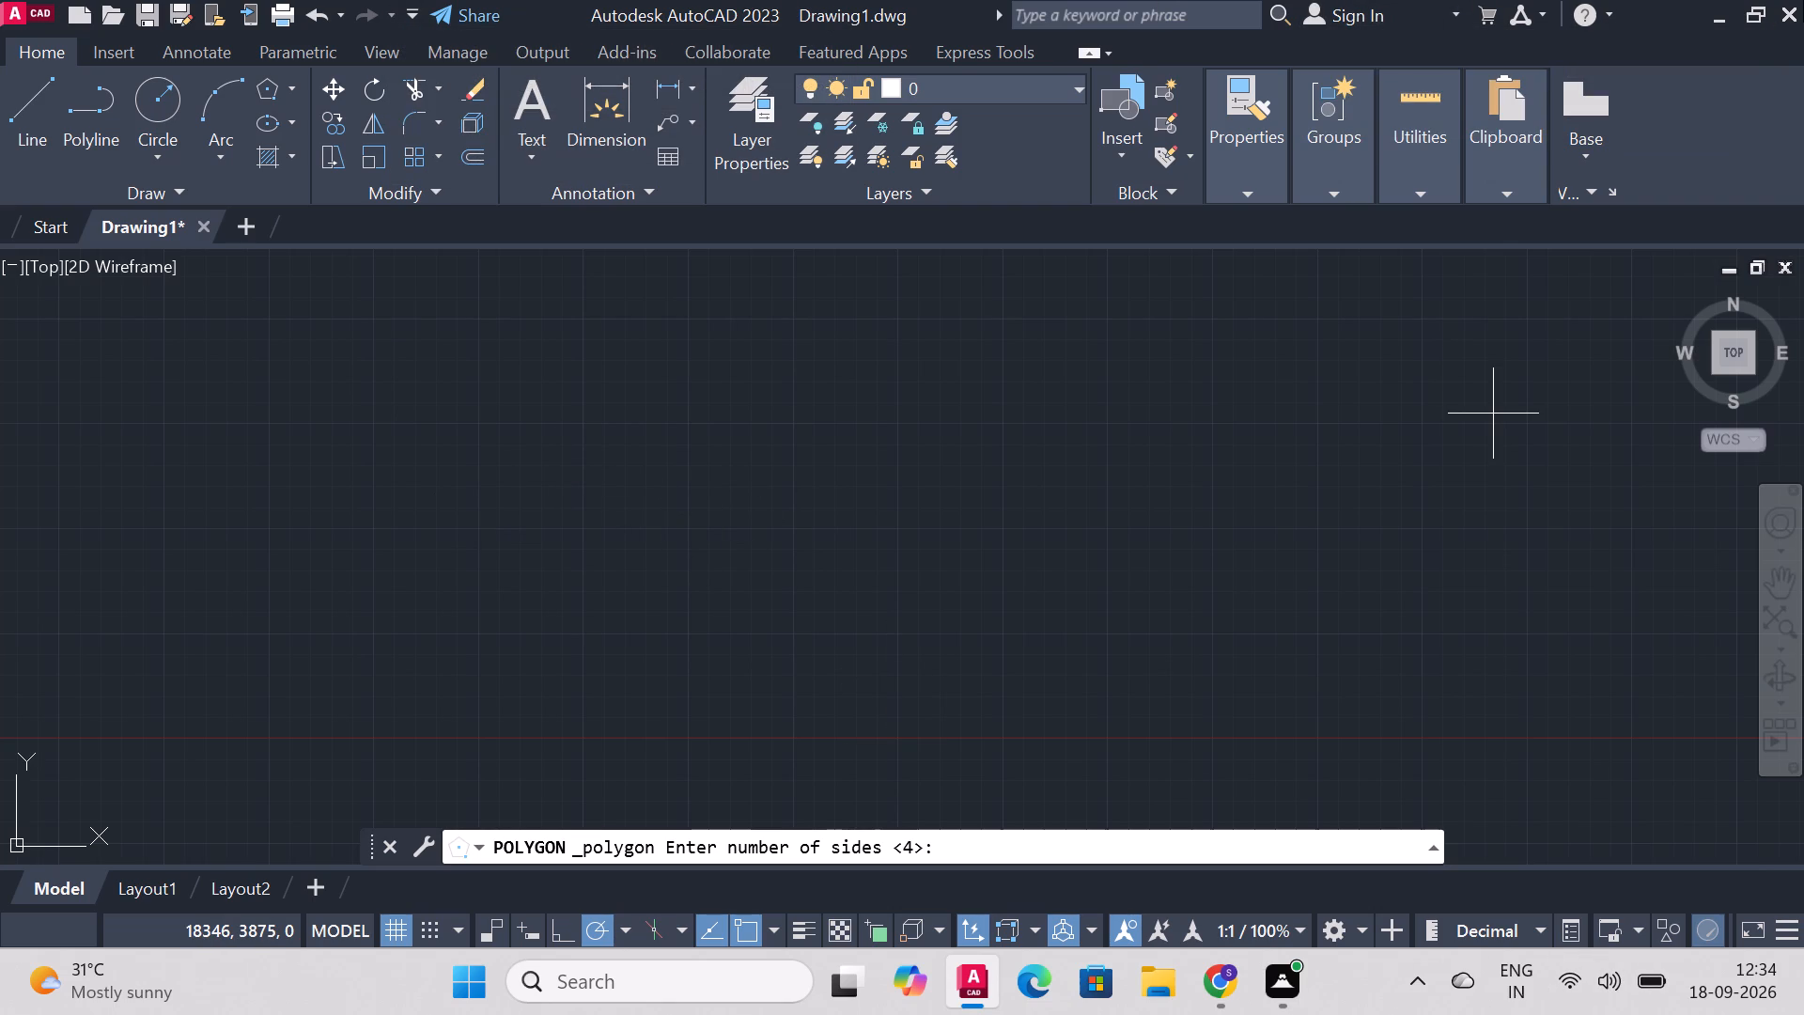
{"action": "left_click", "coordinate": [809, 460]}
{"action": "left_click", "coordinate": [494, 475]}
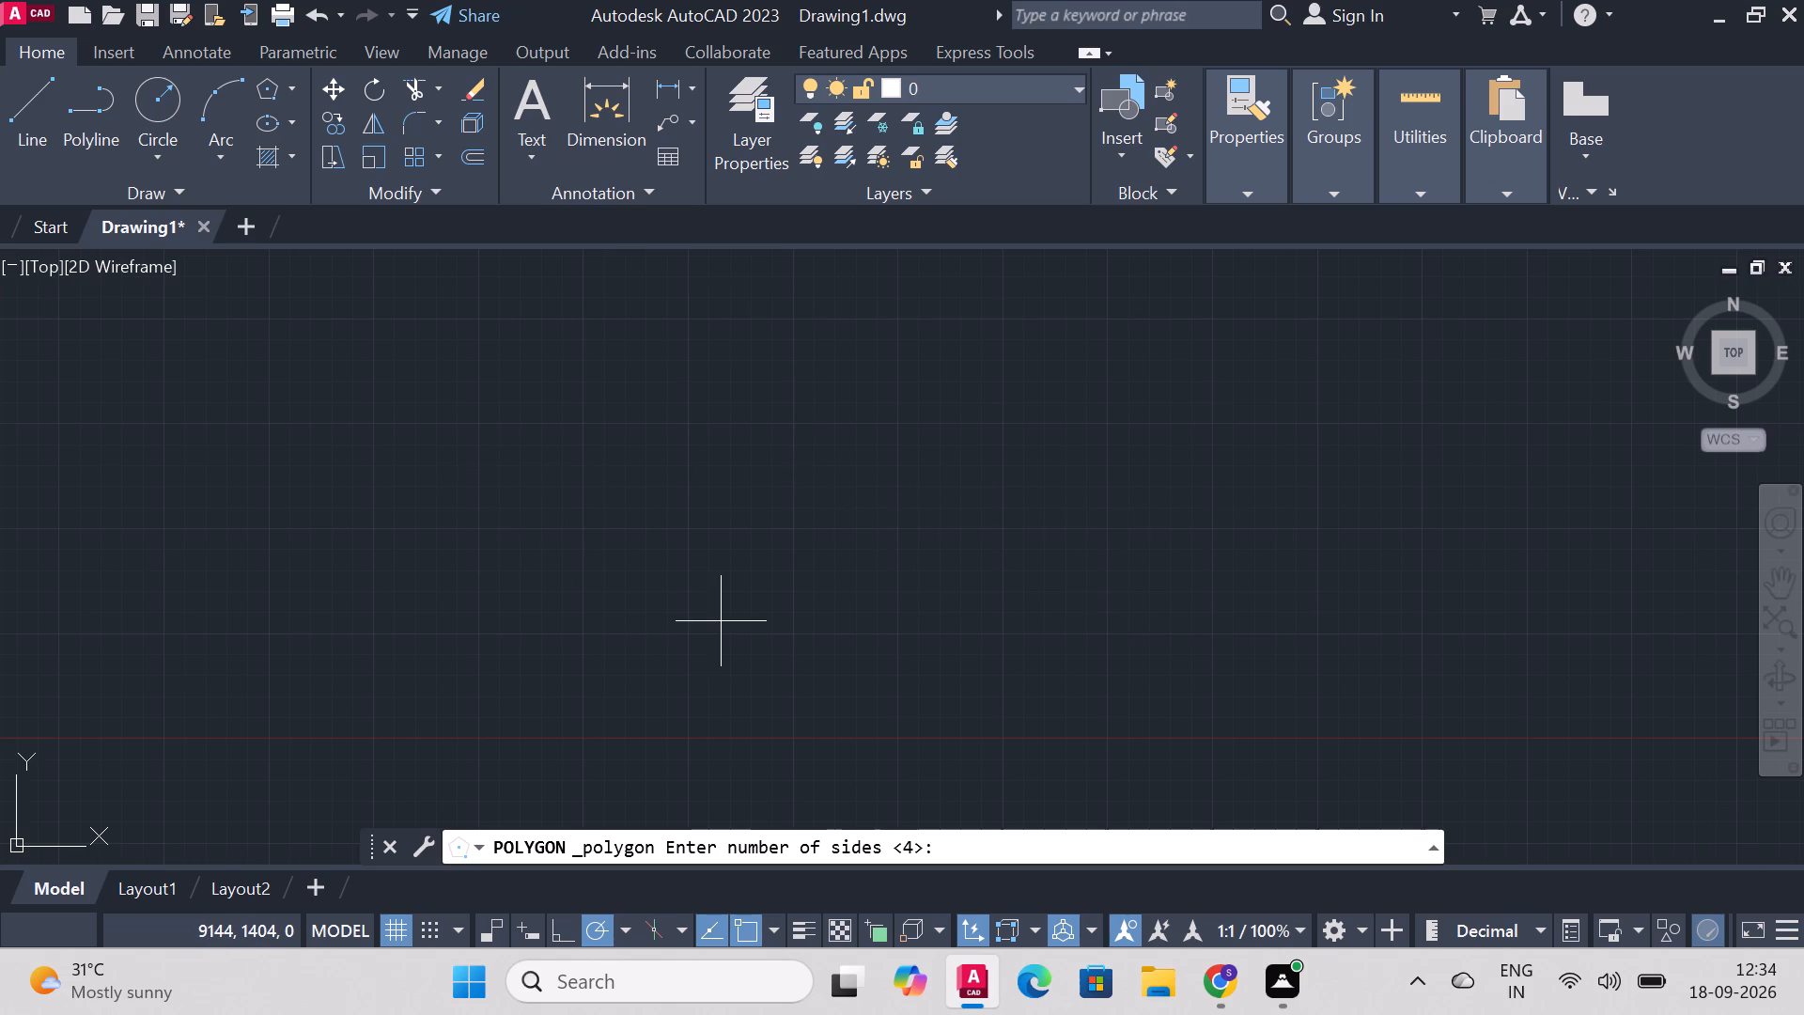
{"action": "key", "text": "6"}
{"action": "key", "text": "Return"}
{"action": "left_click", "coordinate": [571, 444]}
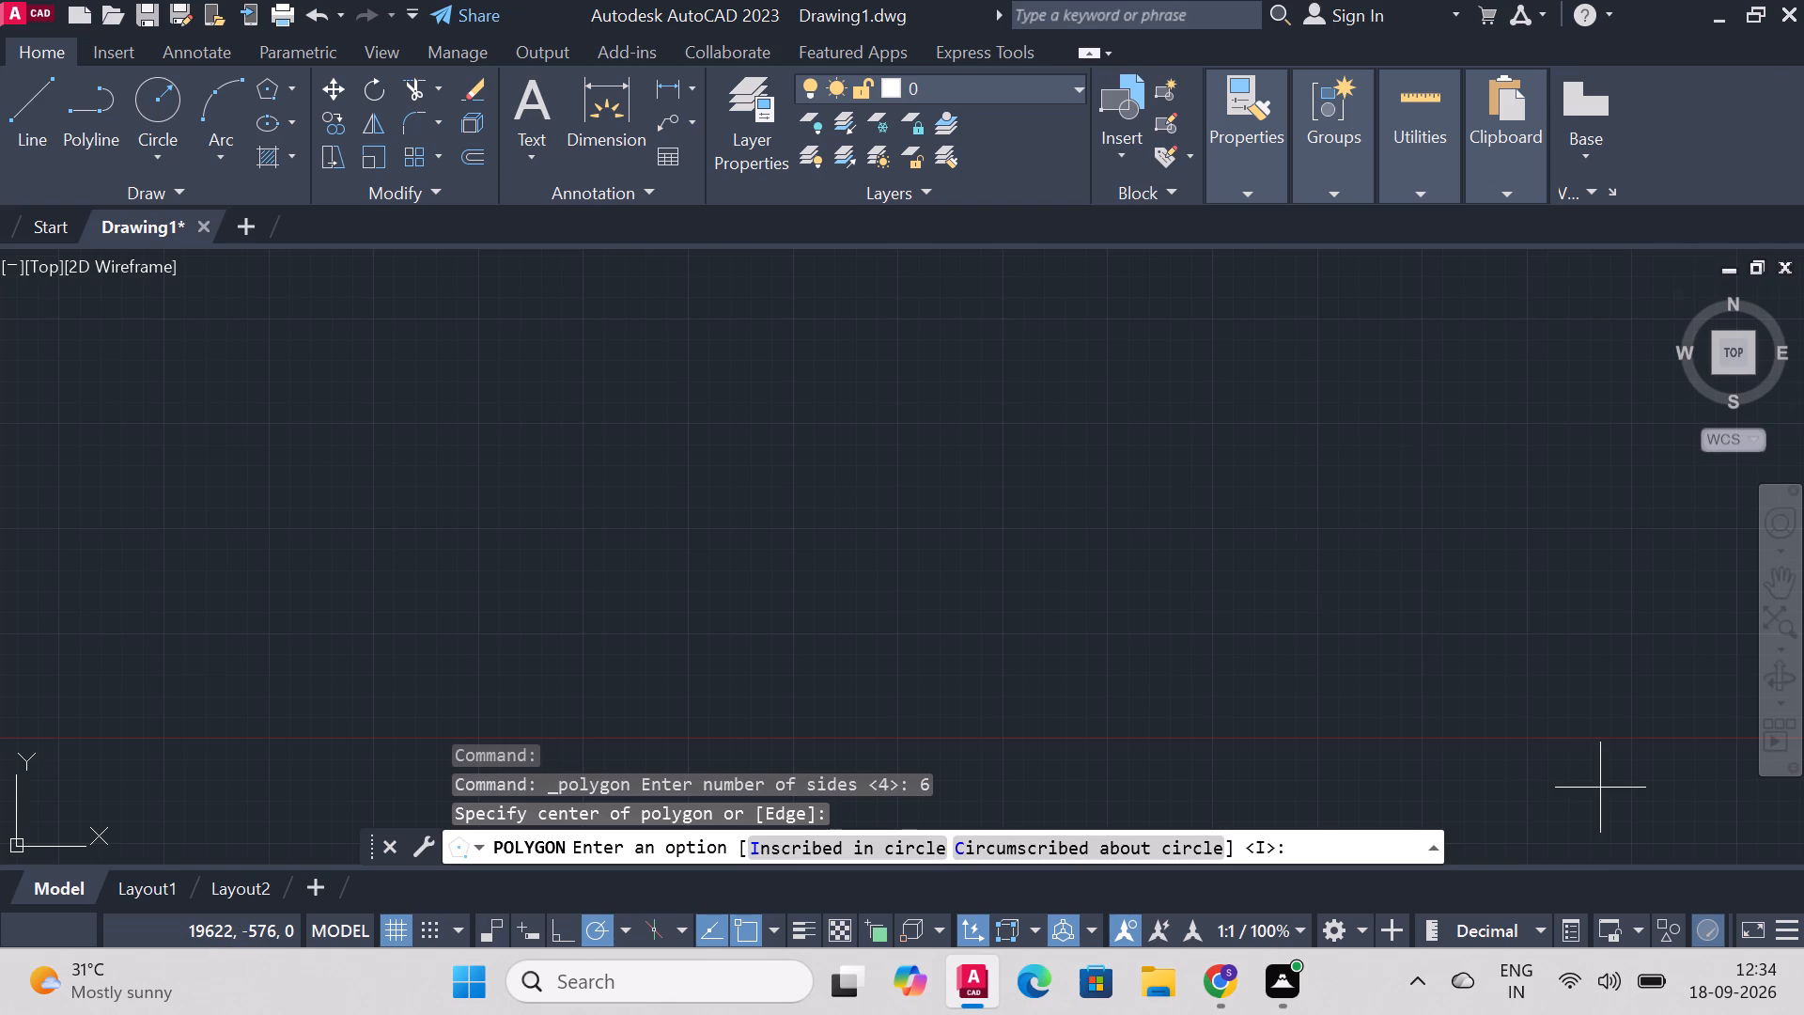
{"action": "key", "text": "i"}
{"action": "key", "text": "Return"}
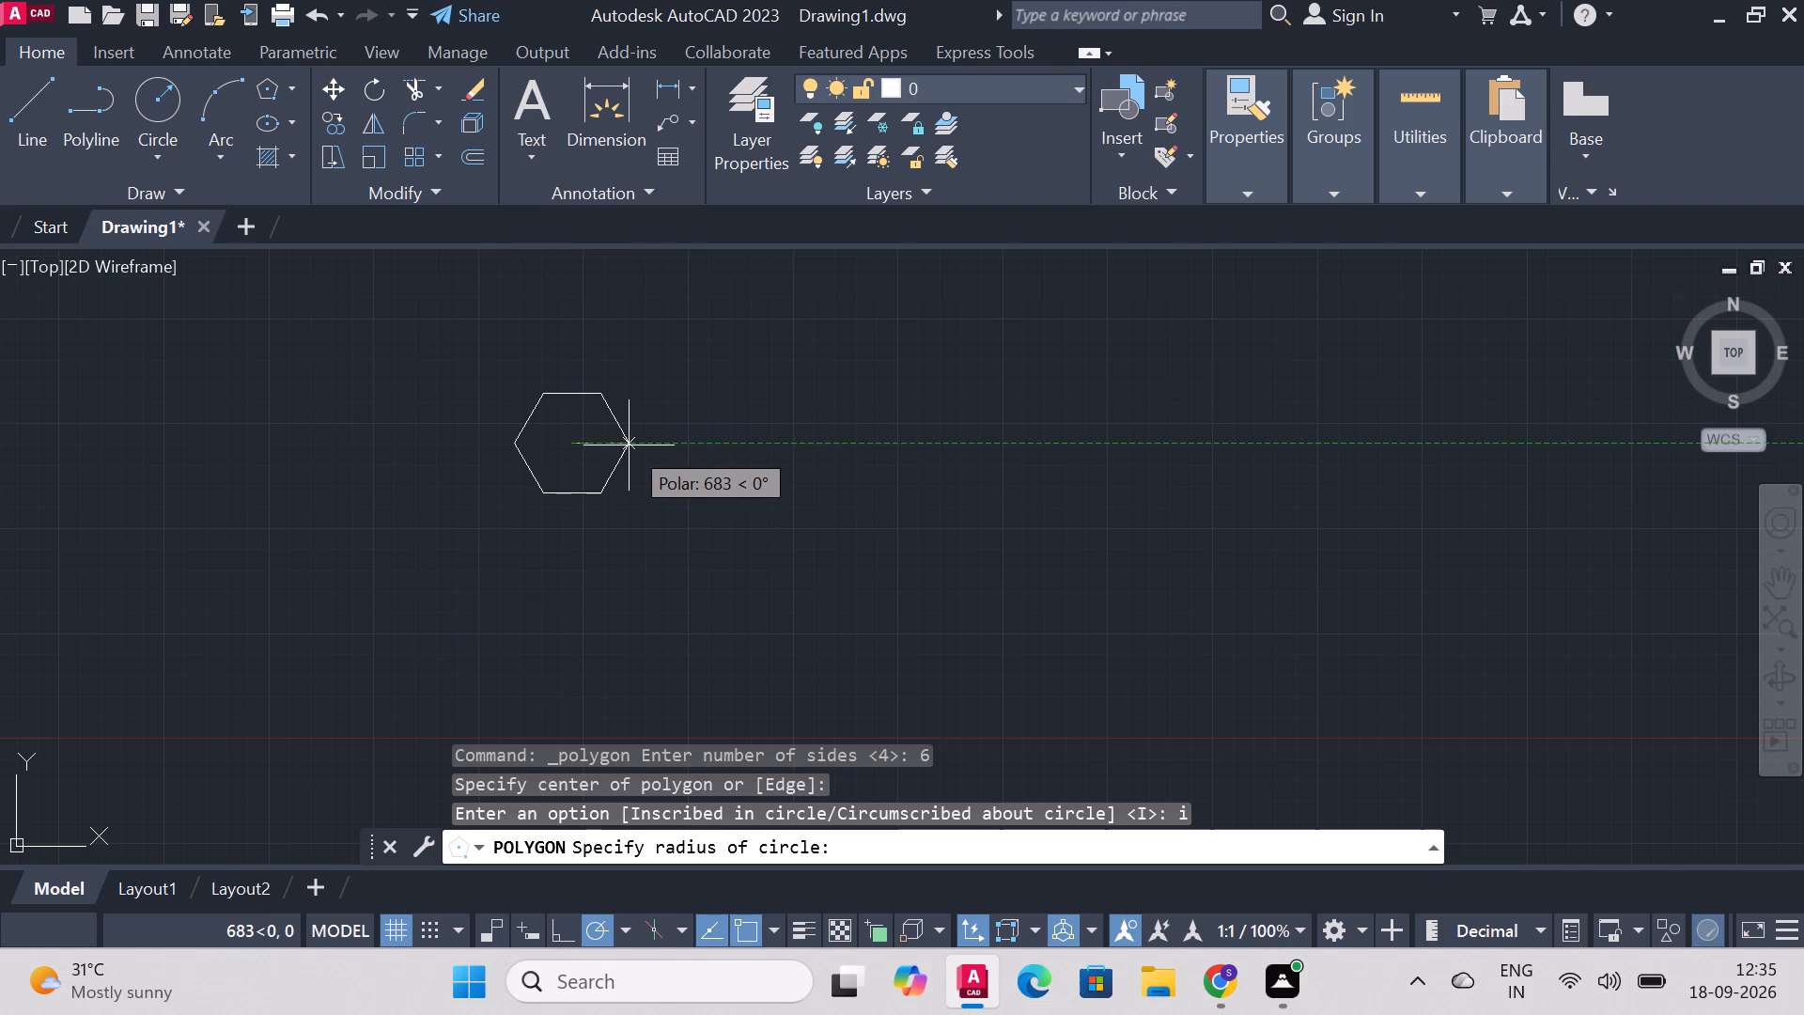
{"action": "type", "text": "20"}
{"action": "key", "text": "Return"}
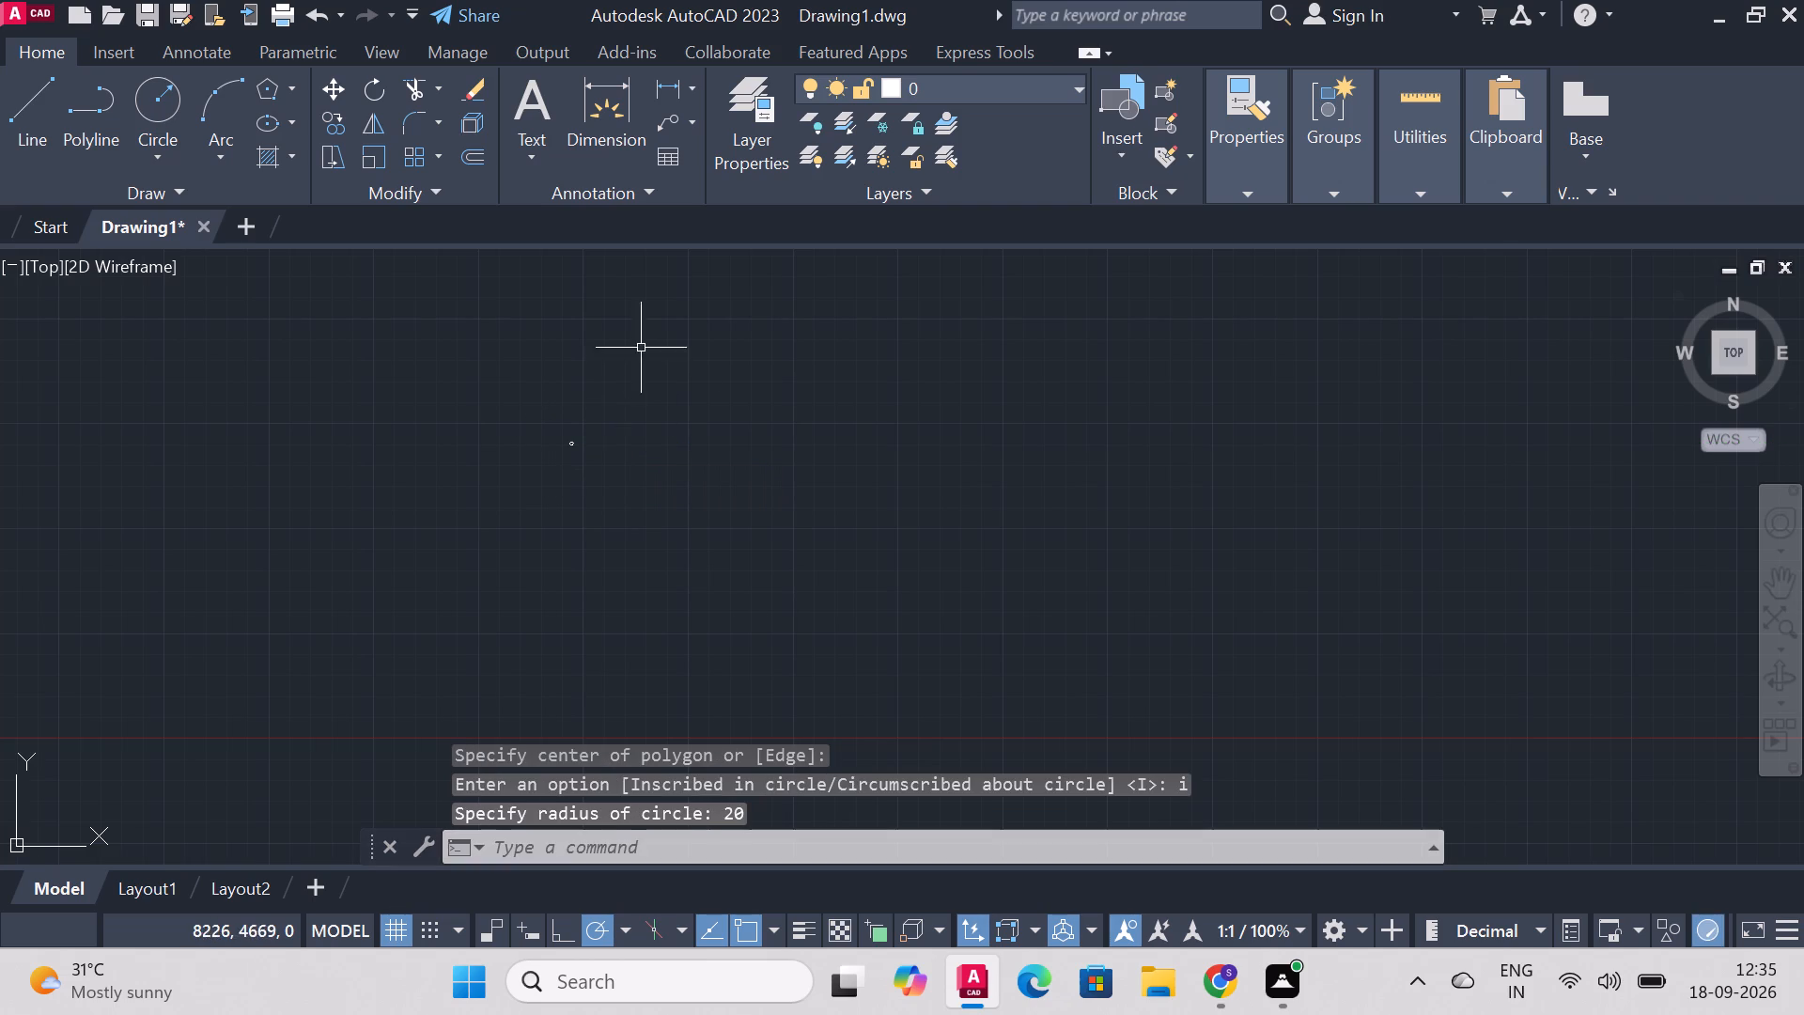
Draw a 40 mm horizontal line across the hexagon from its left vertex to its right vertex.
{"action": "scroll", "coordinate": [553, 405], "scroll_direction": "up", "scroll_amount": 4}
{"action": "scroll", "coordinate": [892, 631], "scroll_direction": "down", "scroll_amount": 3}
{"action": "scroll", "coordinate": [835, 685], "scroll_direction": "up", "scroll_amount": 5}
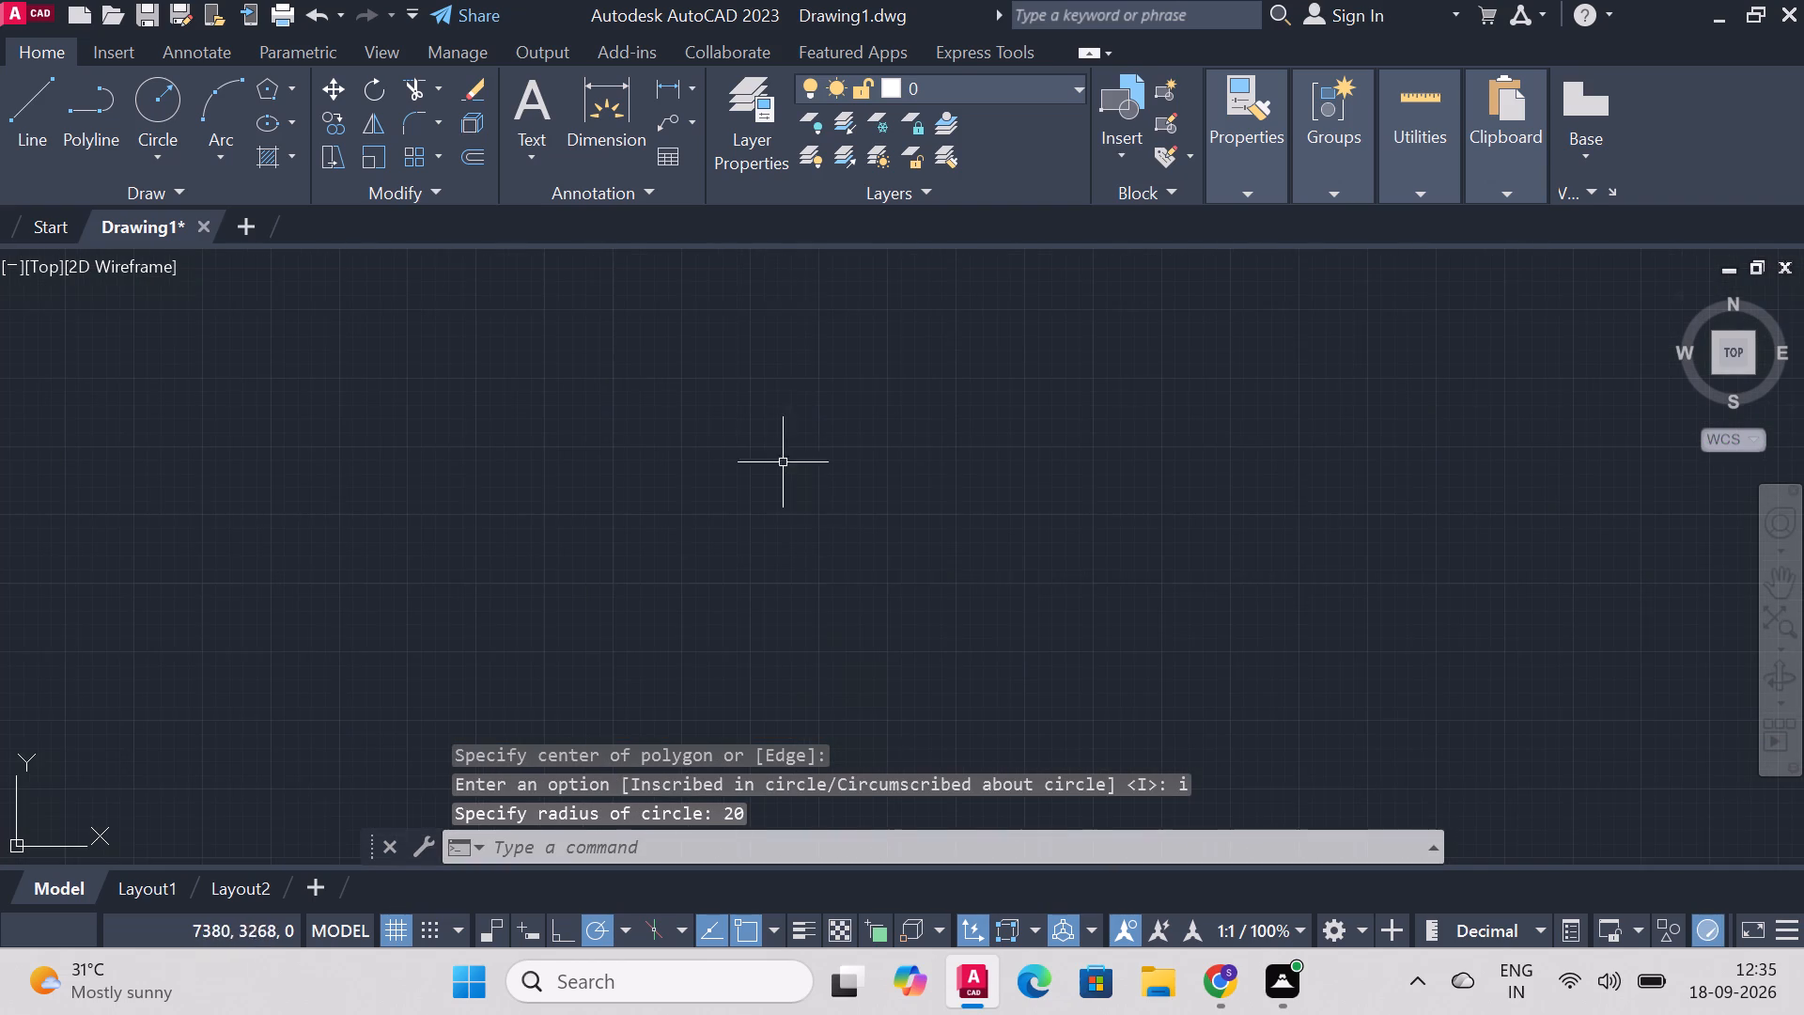
{"action": "scroll", "coordinate": [919, 499], "scroll_direction": "down", "scroll_amount": 3}
{"action": "scroll", "coordinate": [909, 367], "scroll_direction": "up", "scroll_amount": 3}
{"action": "scroll", "coordinate": [815, 603], "scroll_direction": "up", "scroll_amount": 4}
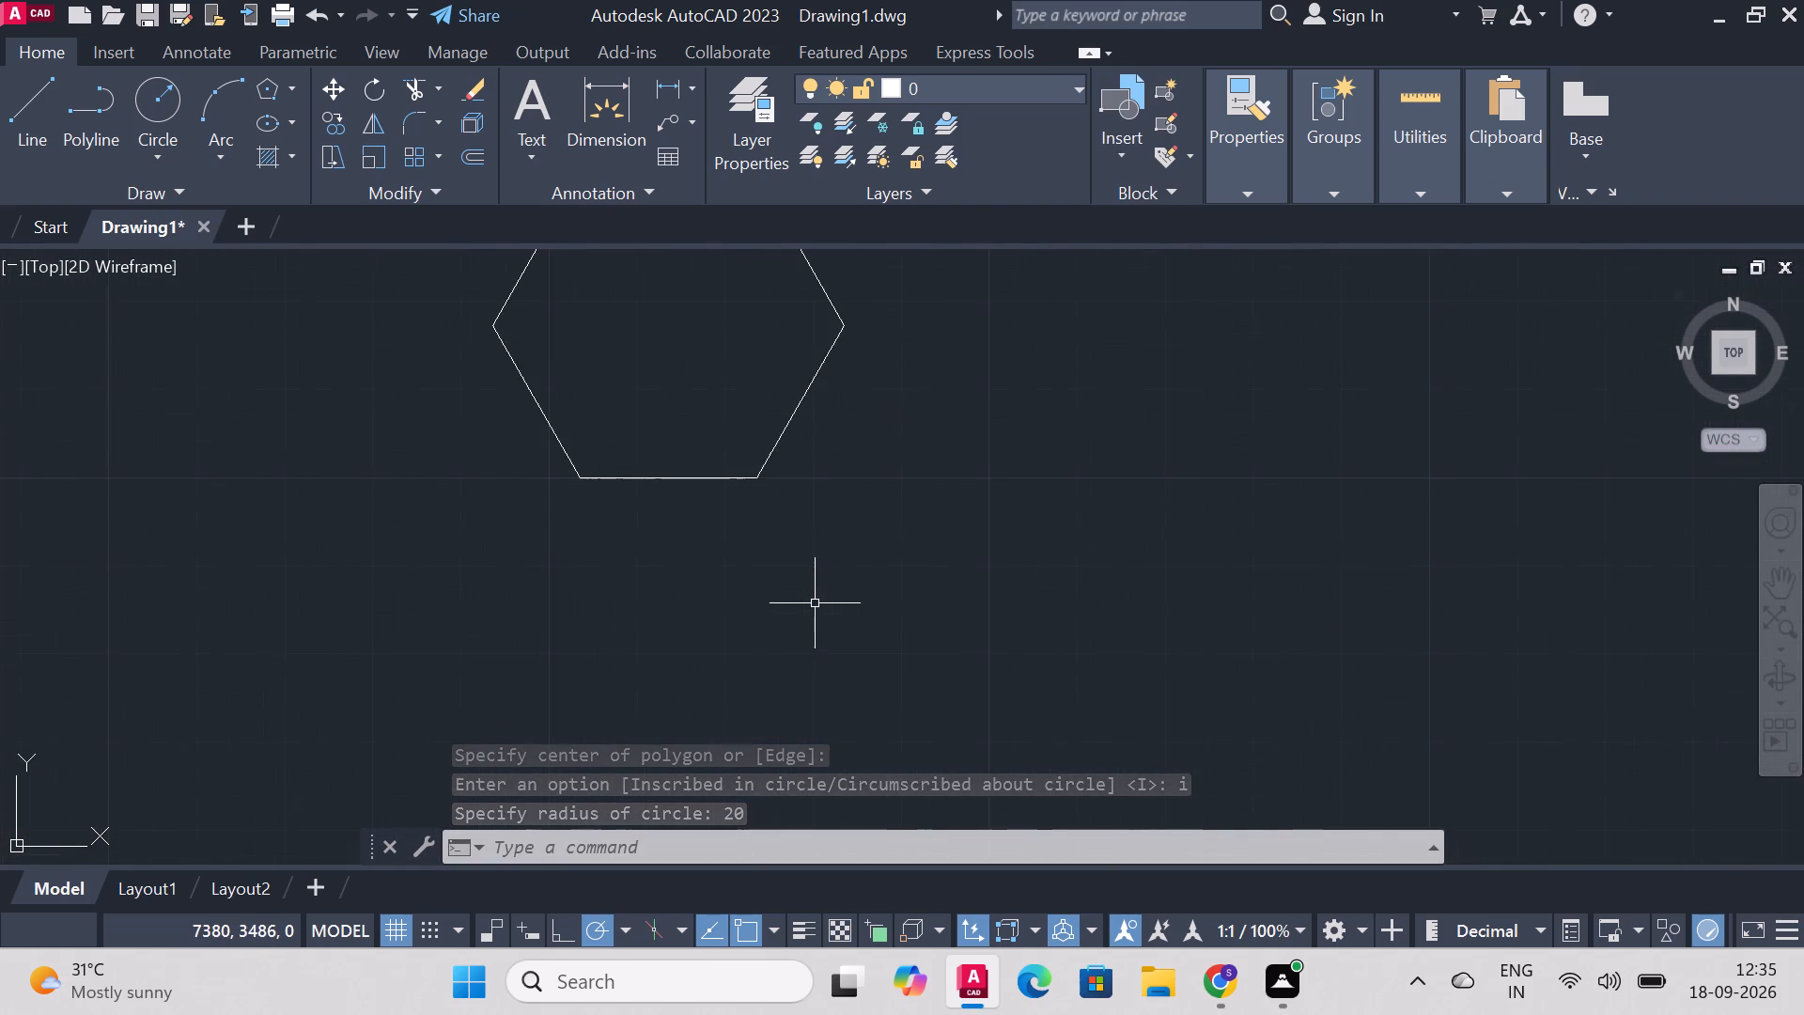
{"action": "scroll", "coordinate": [815, 602], "scroll_direction": "down", "scroll_amount": 2}
{"action": "left_click", "coordinate": [42, 107]}
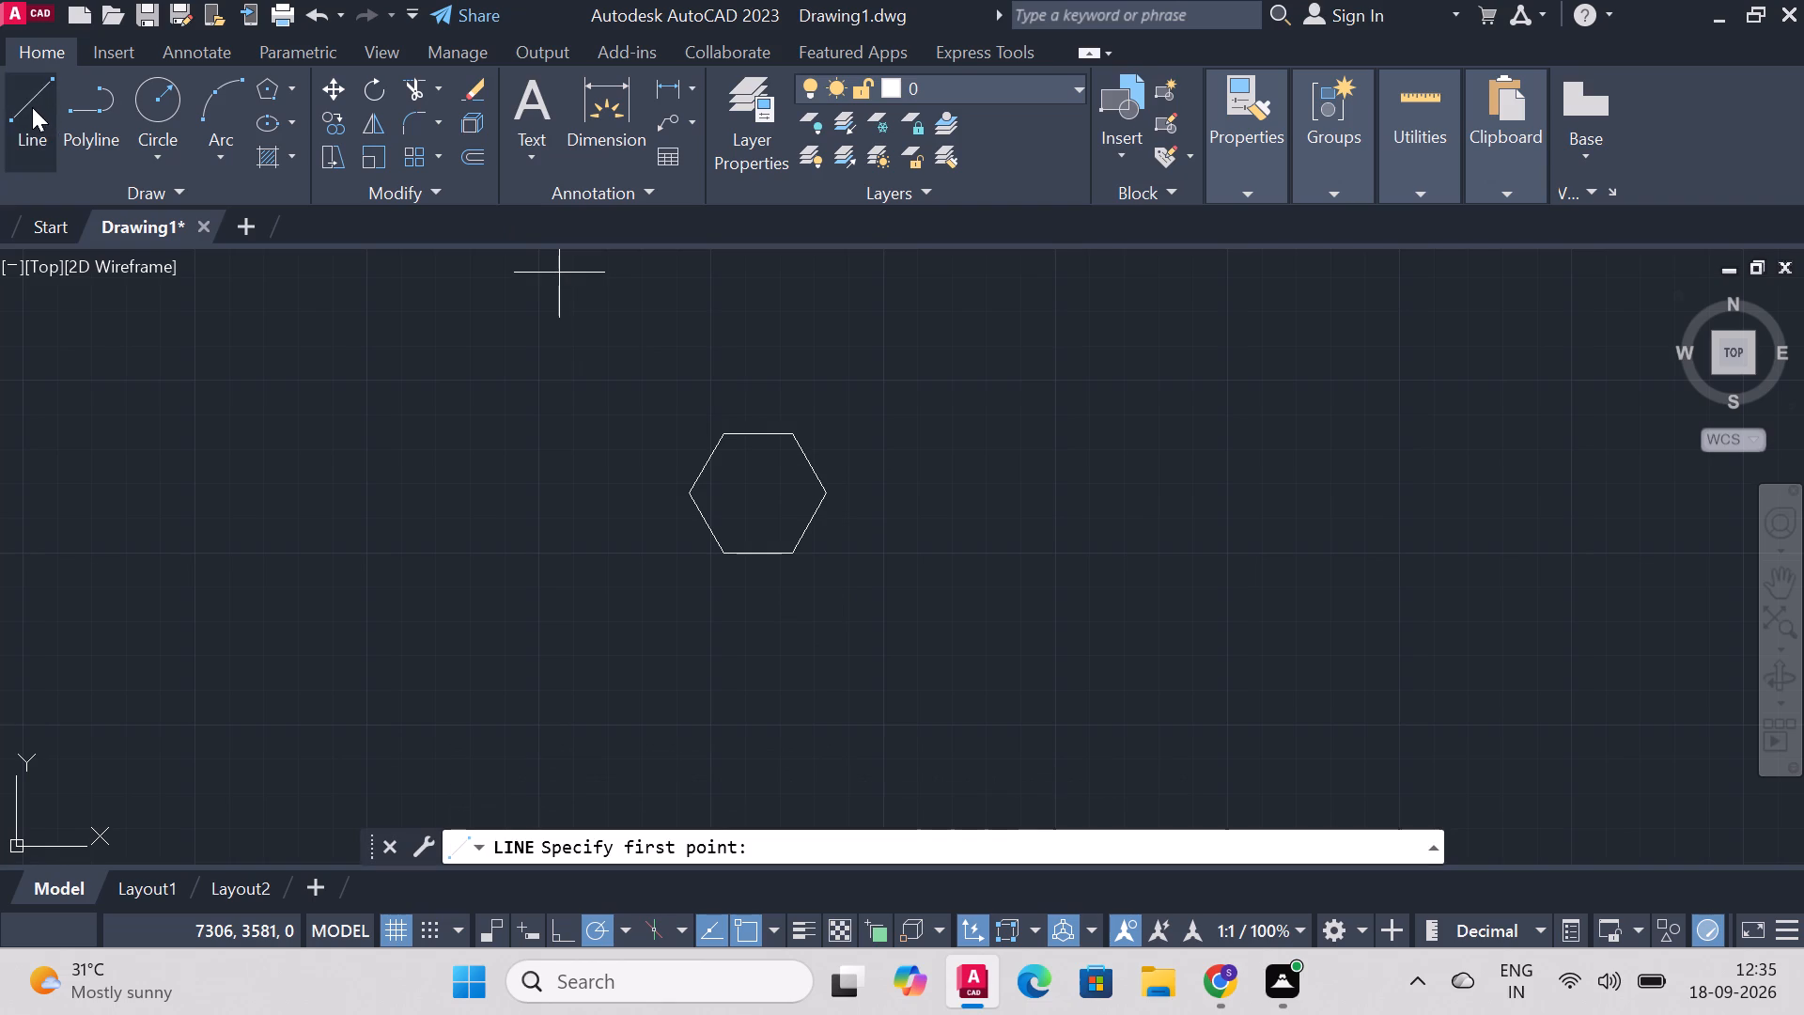
{"action": "left_click", "coordinate": [616, 101]}
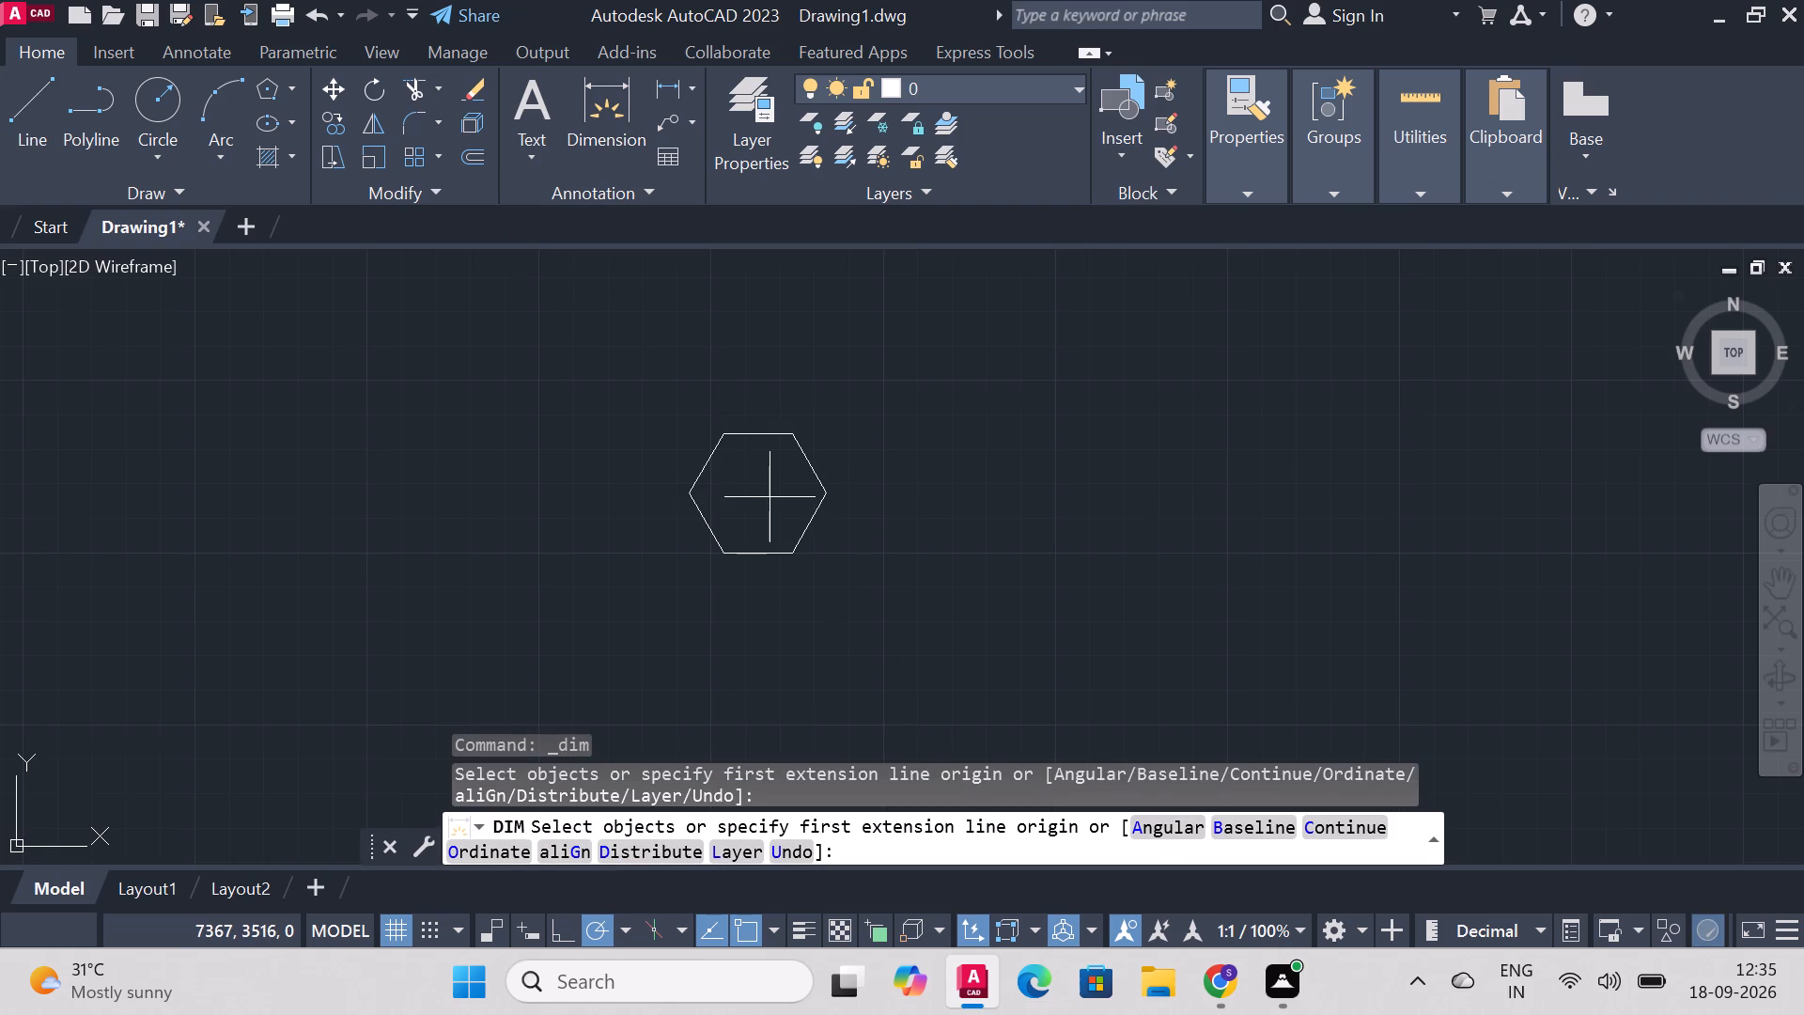
{"action": "left_click", "coordinate": [24, 119]}
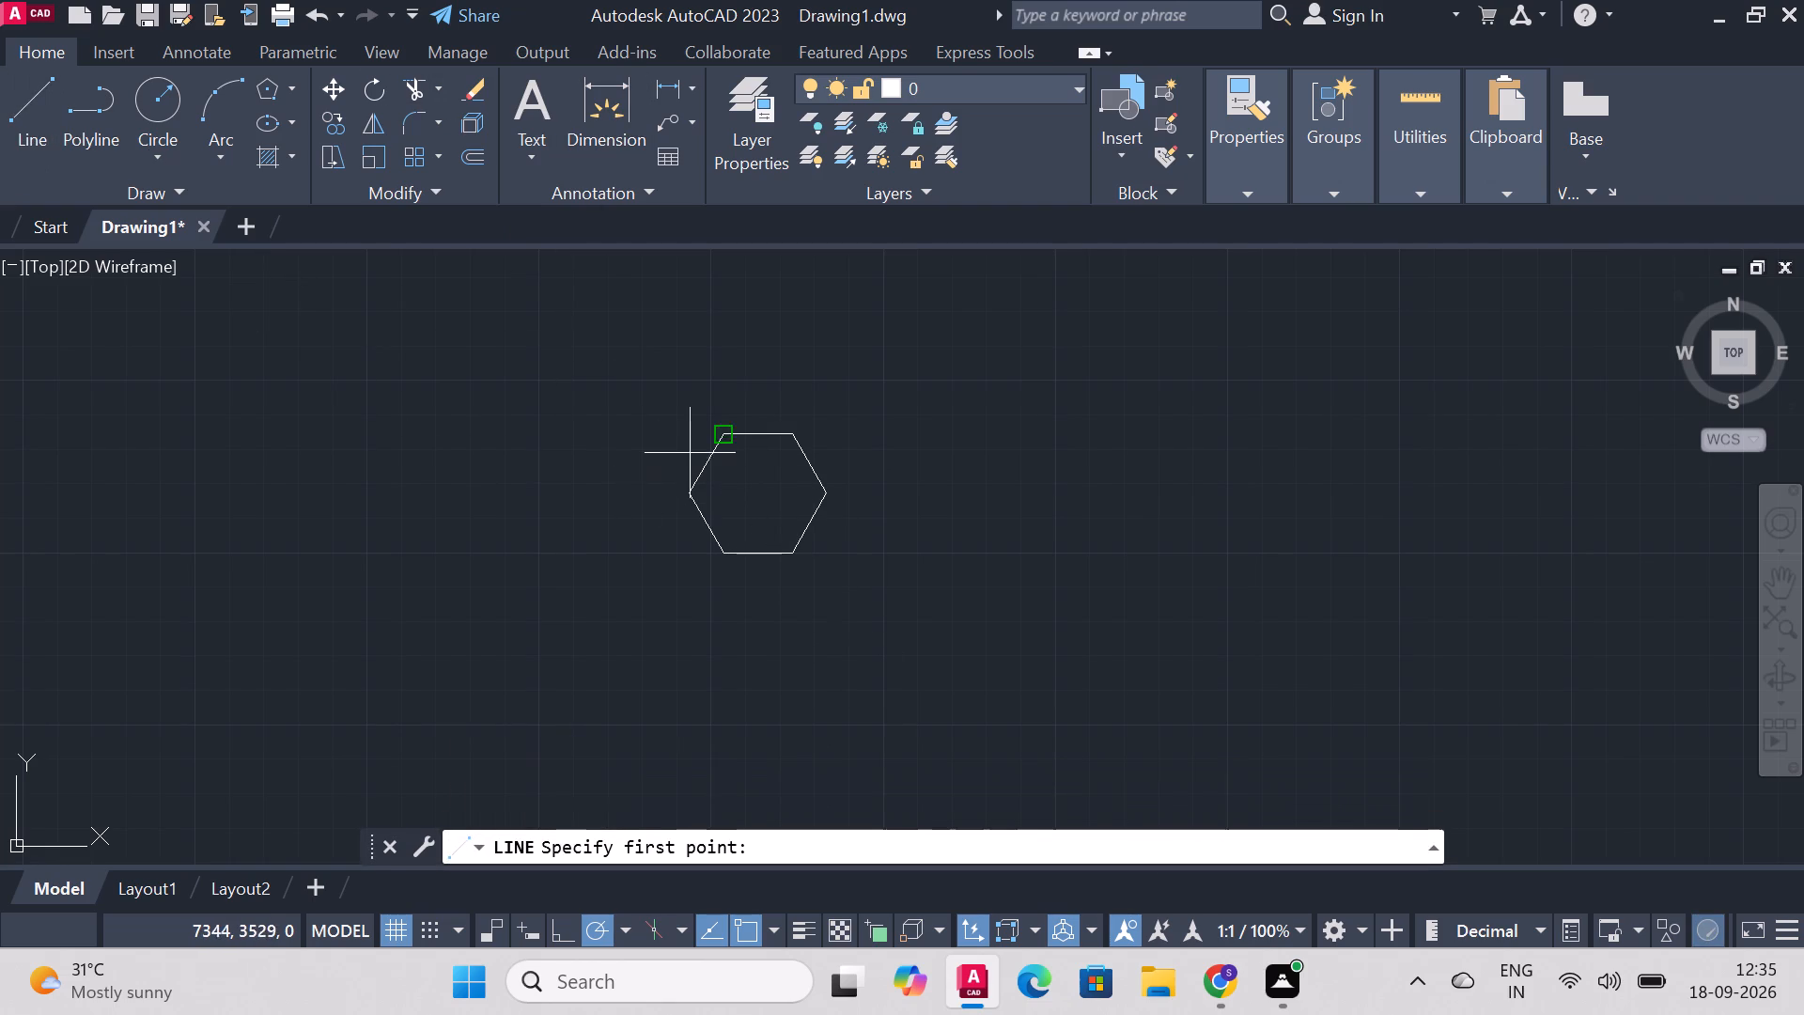
{"action": "left_click", "coordinate": [695, 500]}
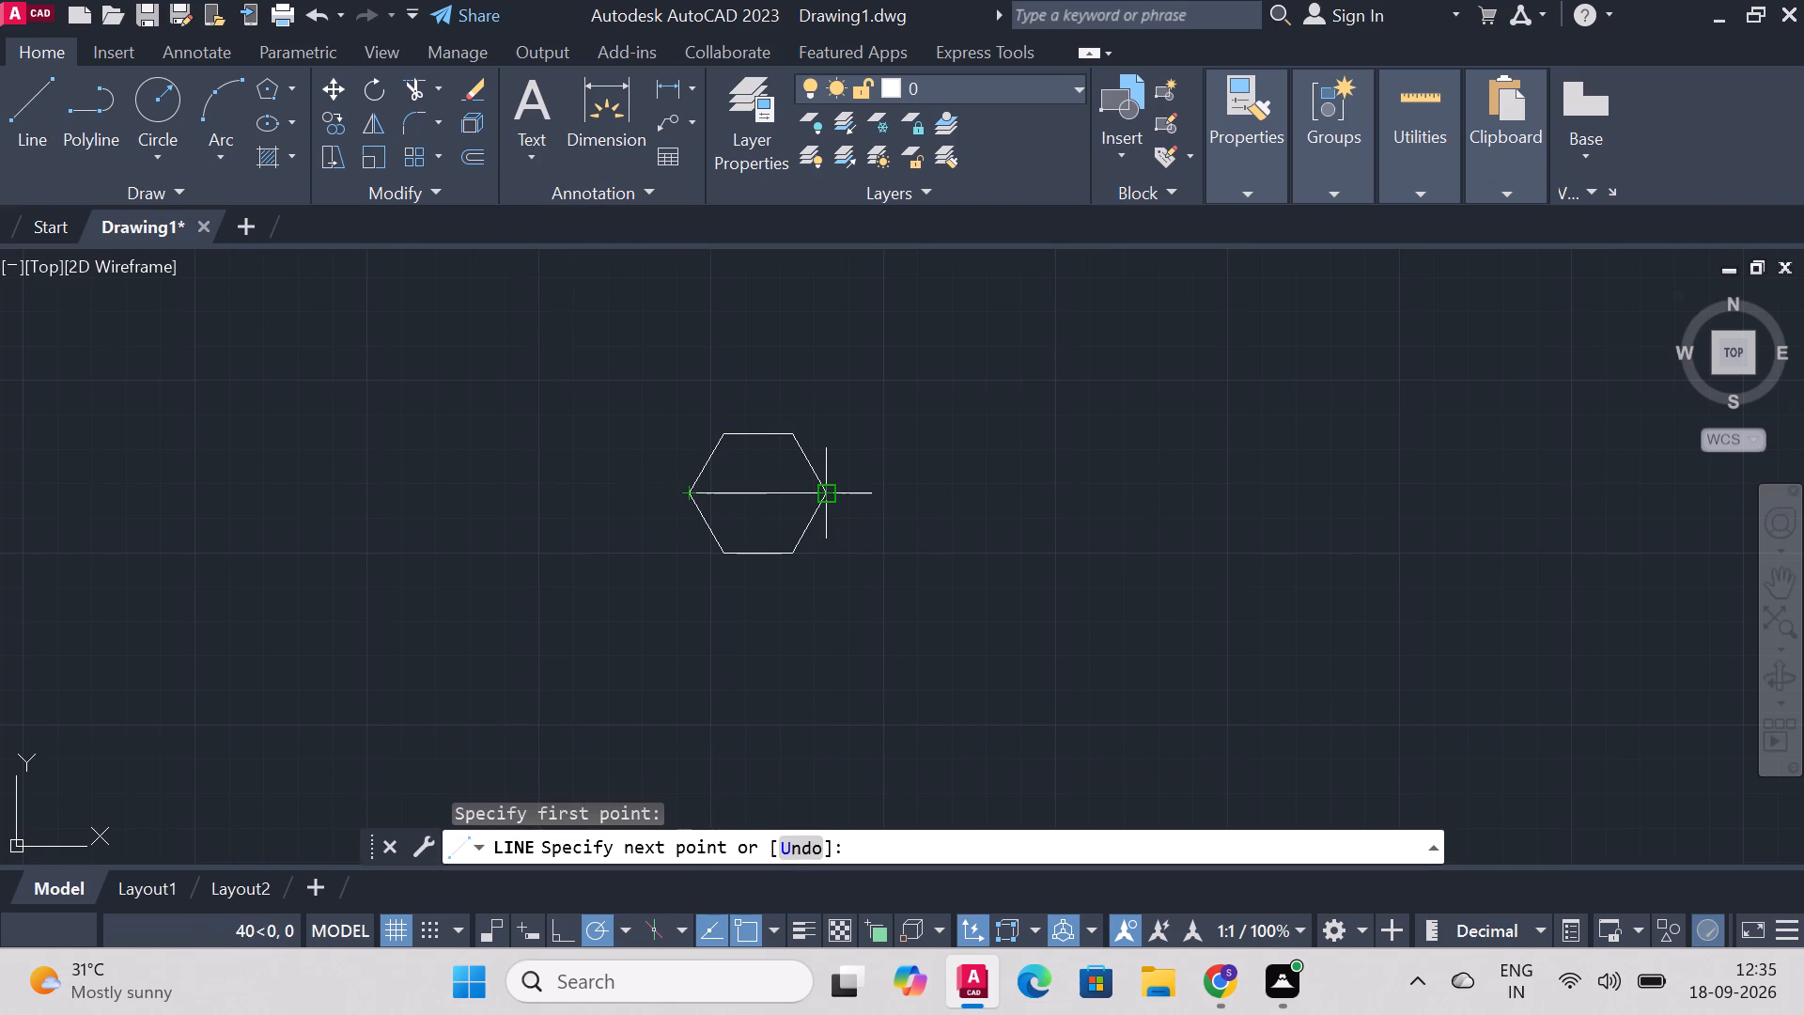
{"action": "left_click", "coordinate": [826, 495]}
{"action": "right_click", "coordinate": [826, 495]}
{"action": "left_click", "coordinate": [921, 515]}
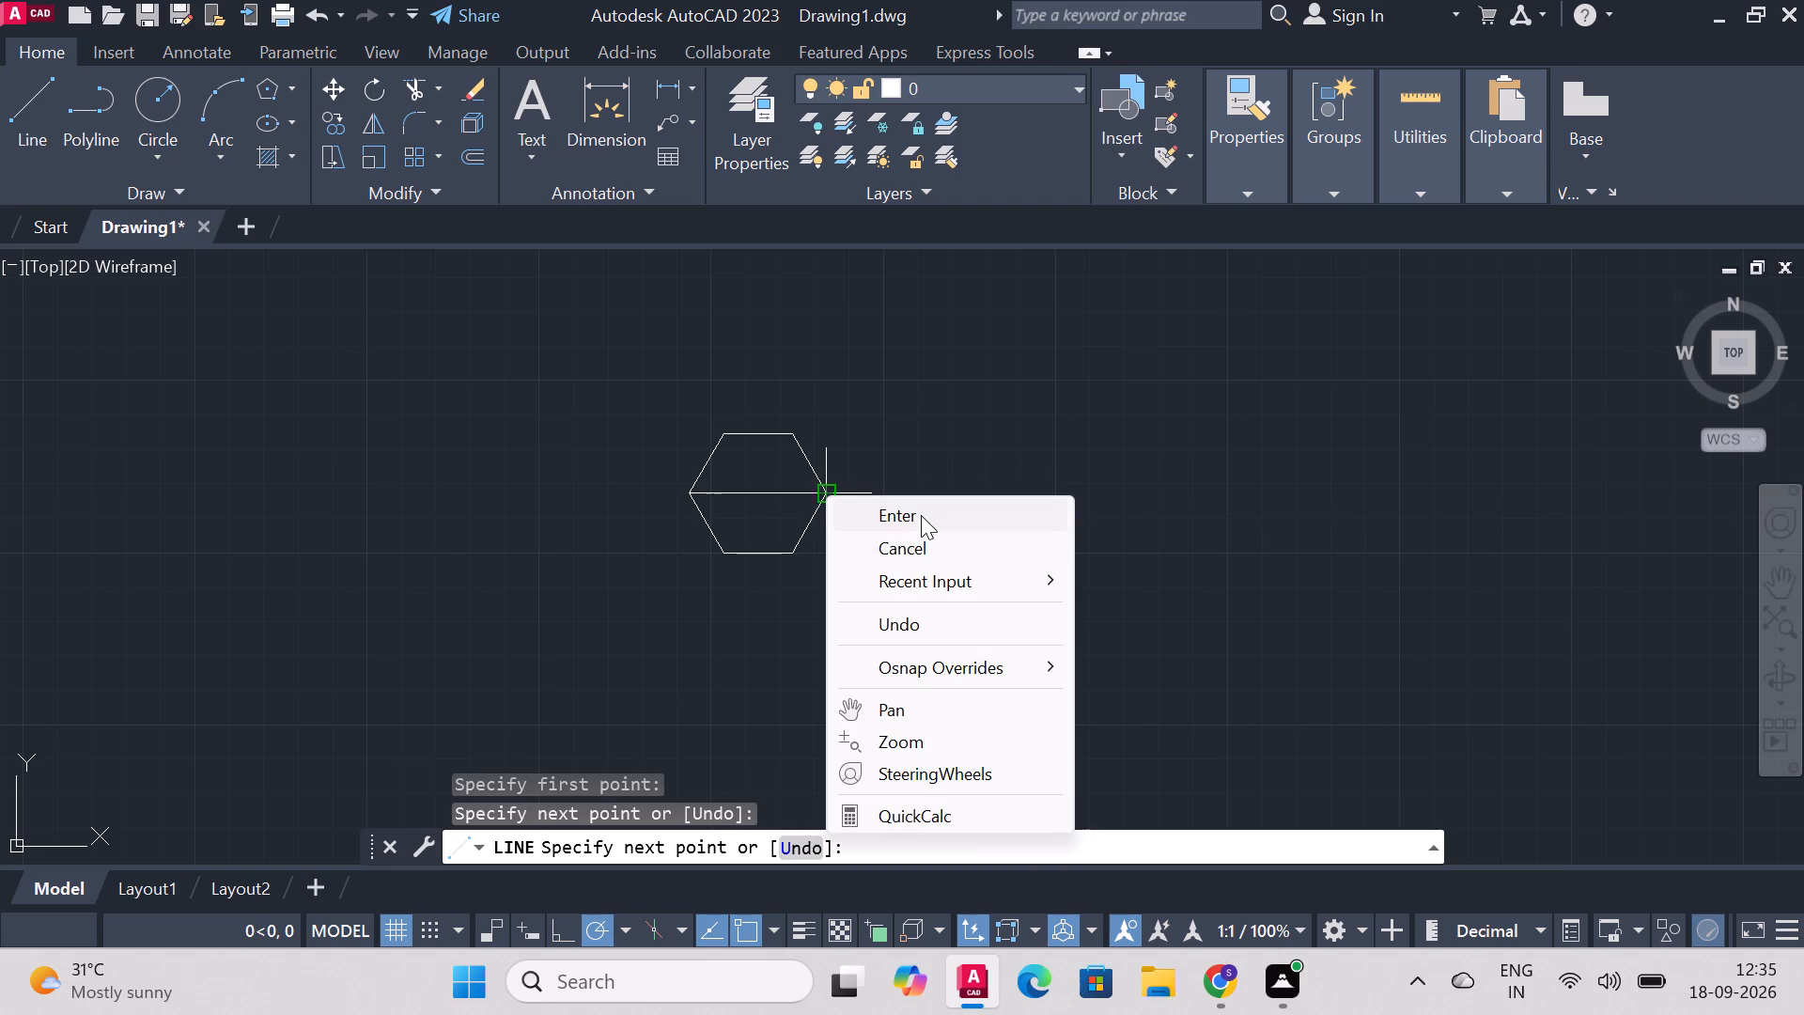
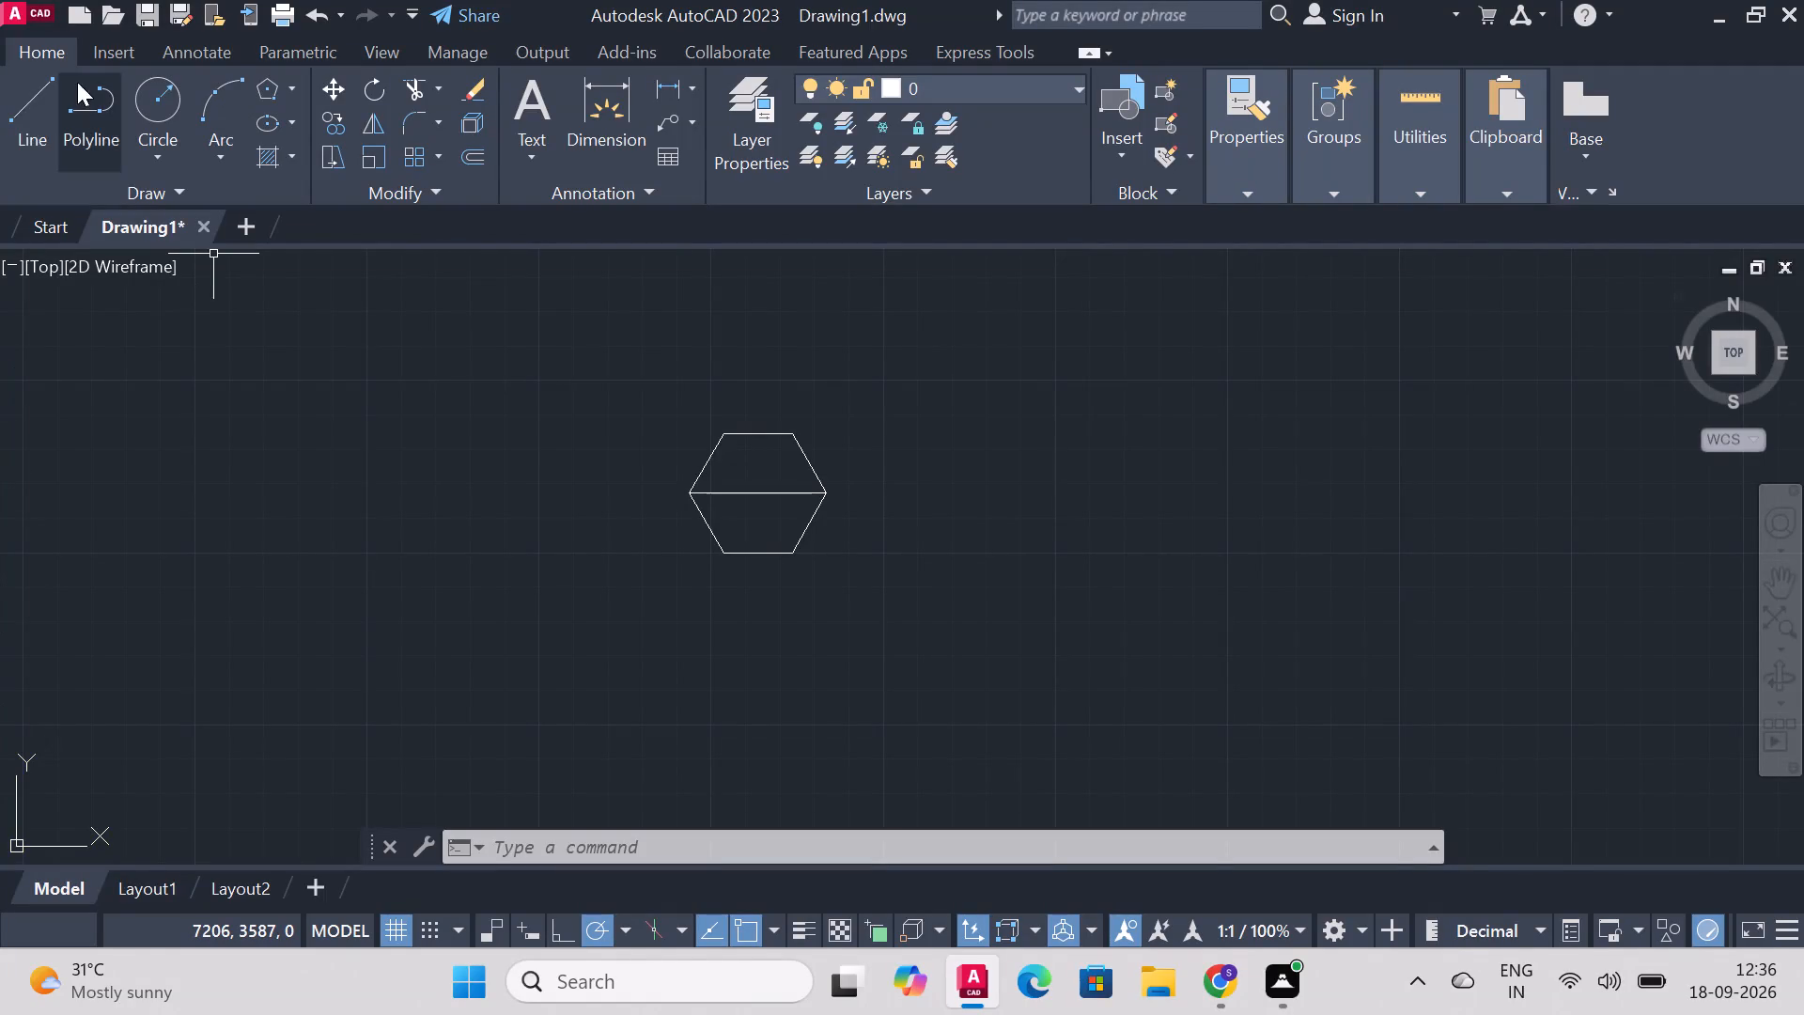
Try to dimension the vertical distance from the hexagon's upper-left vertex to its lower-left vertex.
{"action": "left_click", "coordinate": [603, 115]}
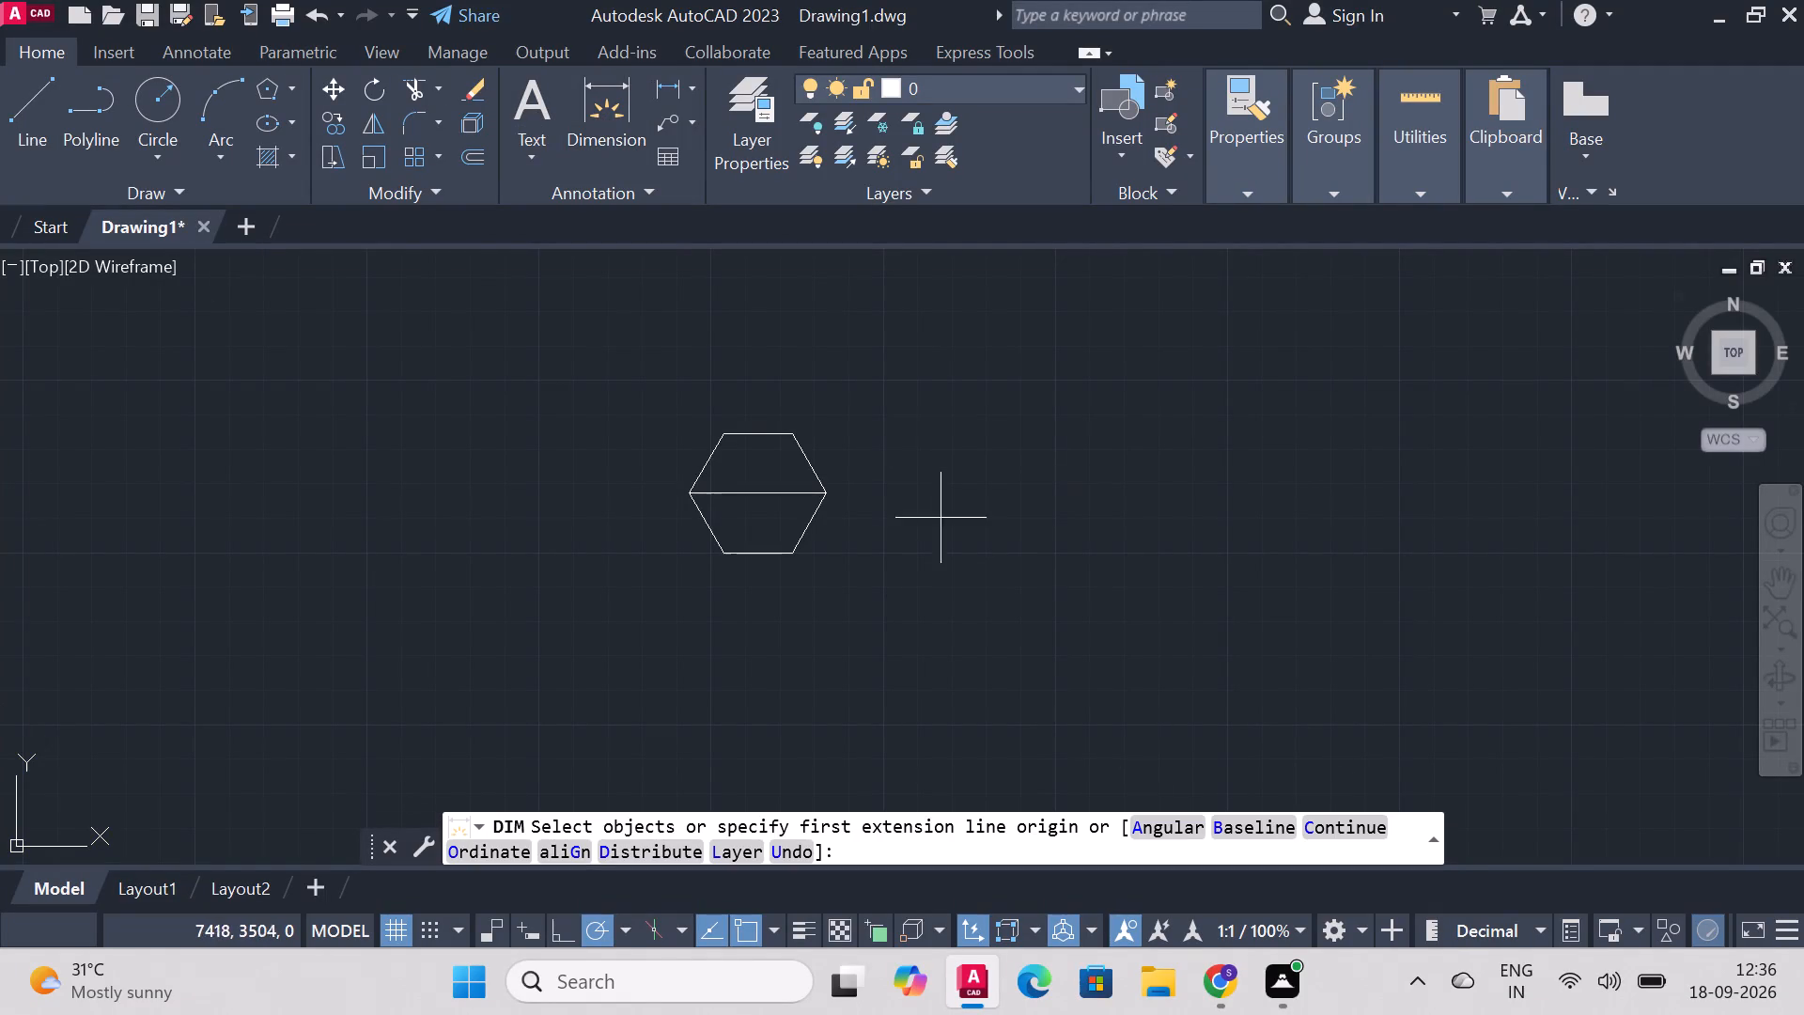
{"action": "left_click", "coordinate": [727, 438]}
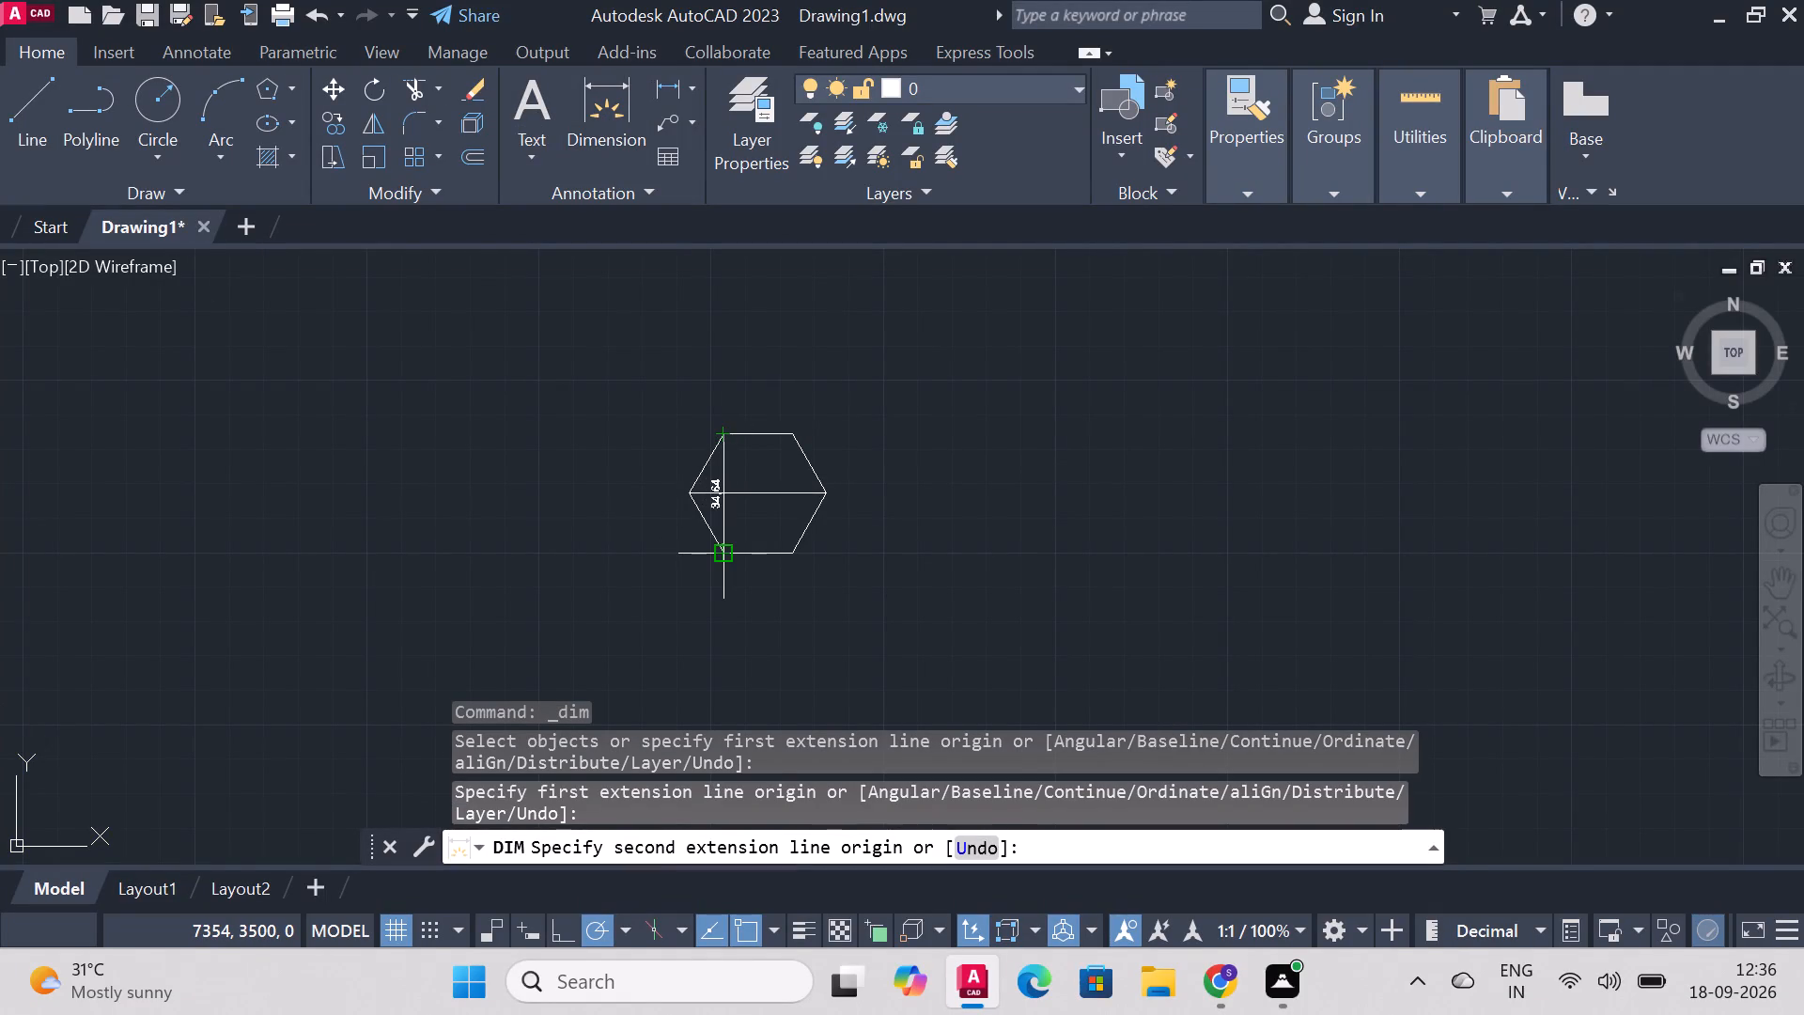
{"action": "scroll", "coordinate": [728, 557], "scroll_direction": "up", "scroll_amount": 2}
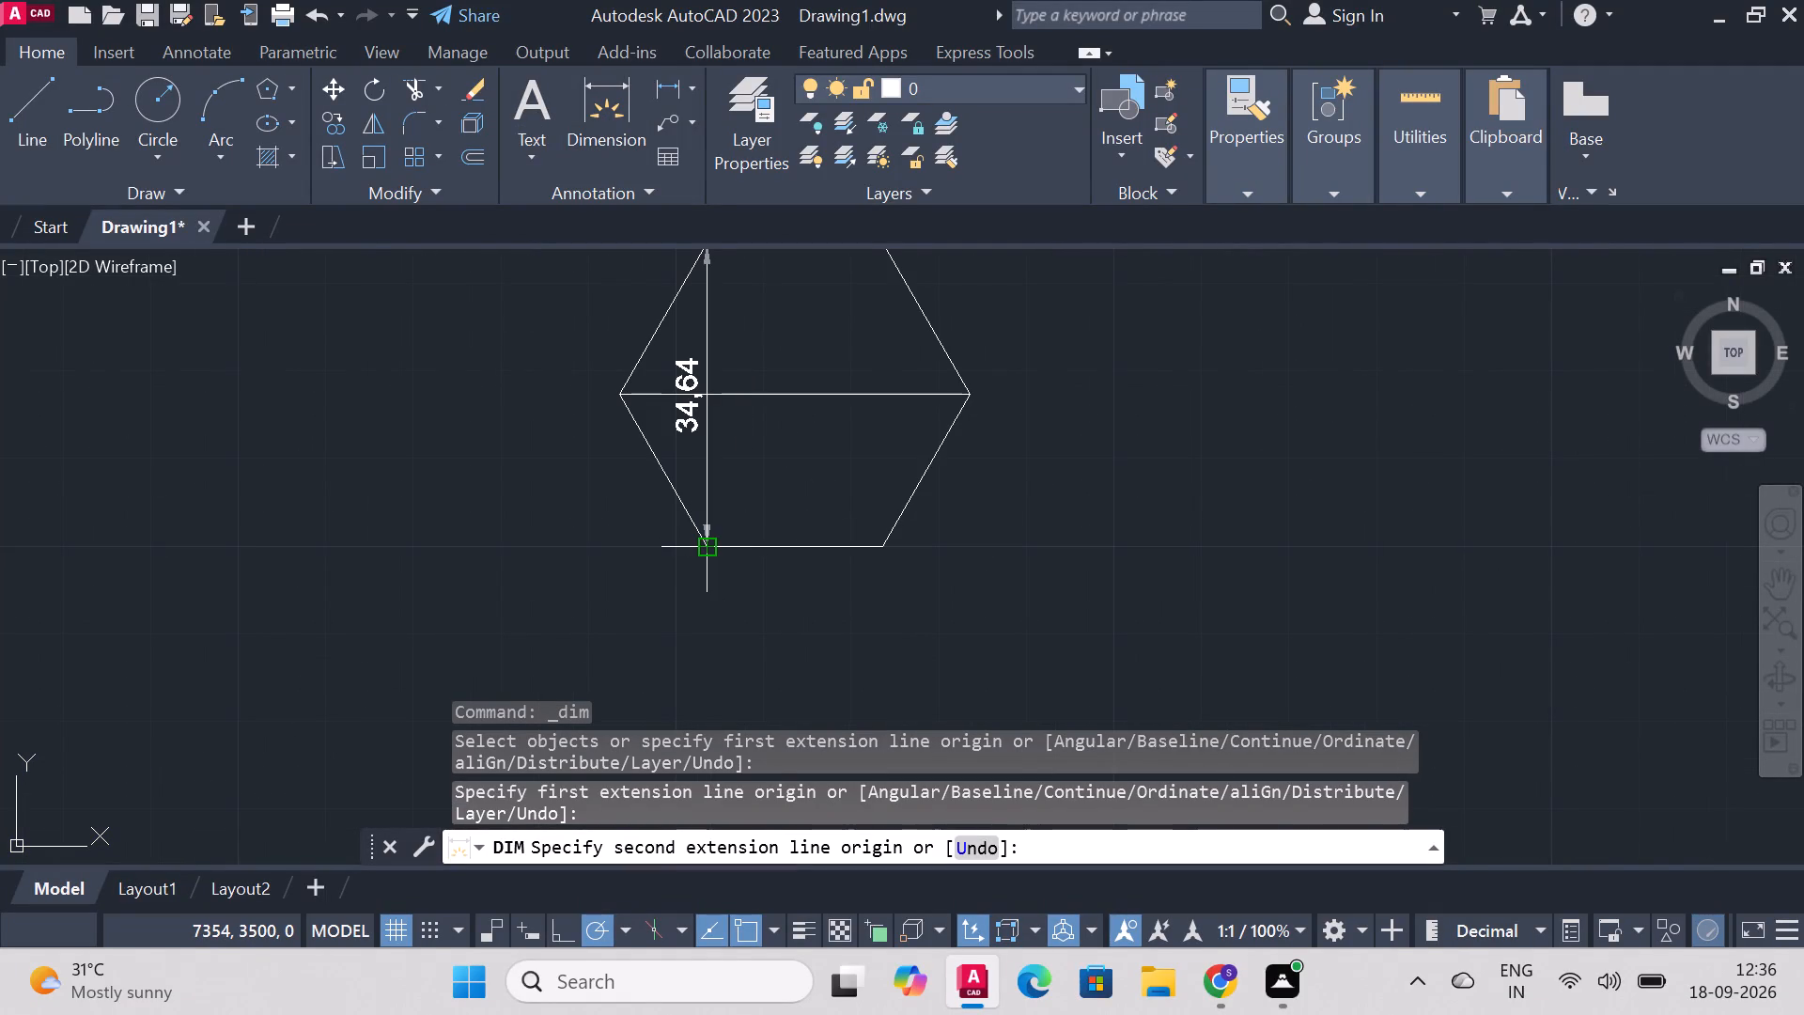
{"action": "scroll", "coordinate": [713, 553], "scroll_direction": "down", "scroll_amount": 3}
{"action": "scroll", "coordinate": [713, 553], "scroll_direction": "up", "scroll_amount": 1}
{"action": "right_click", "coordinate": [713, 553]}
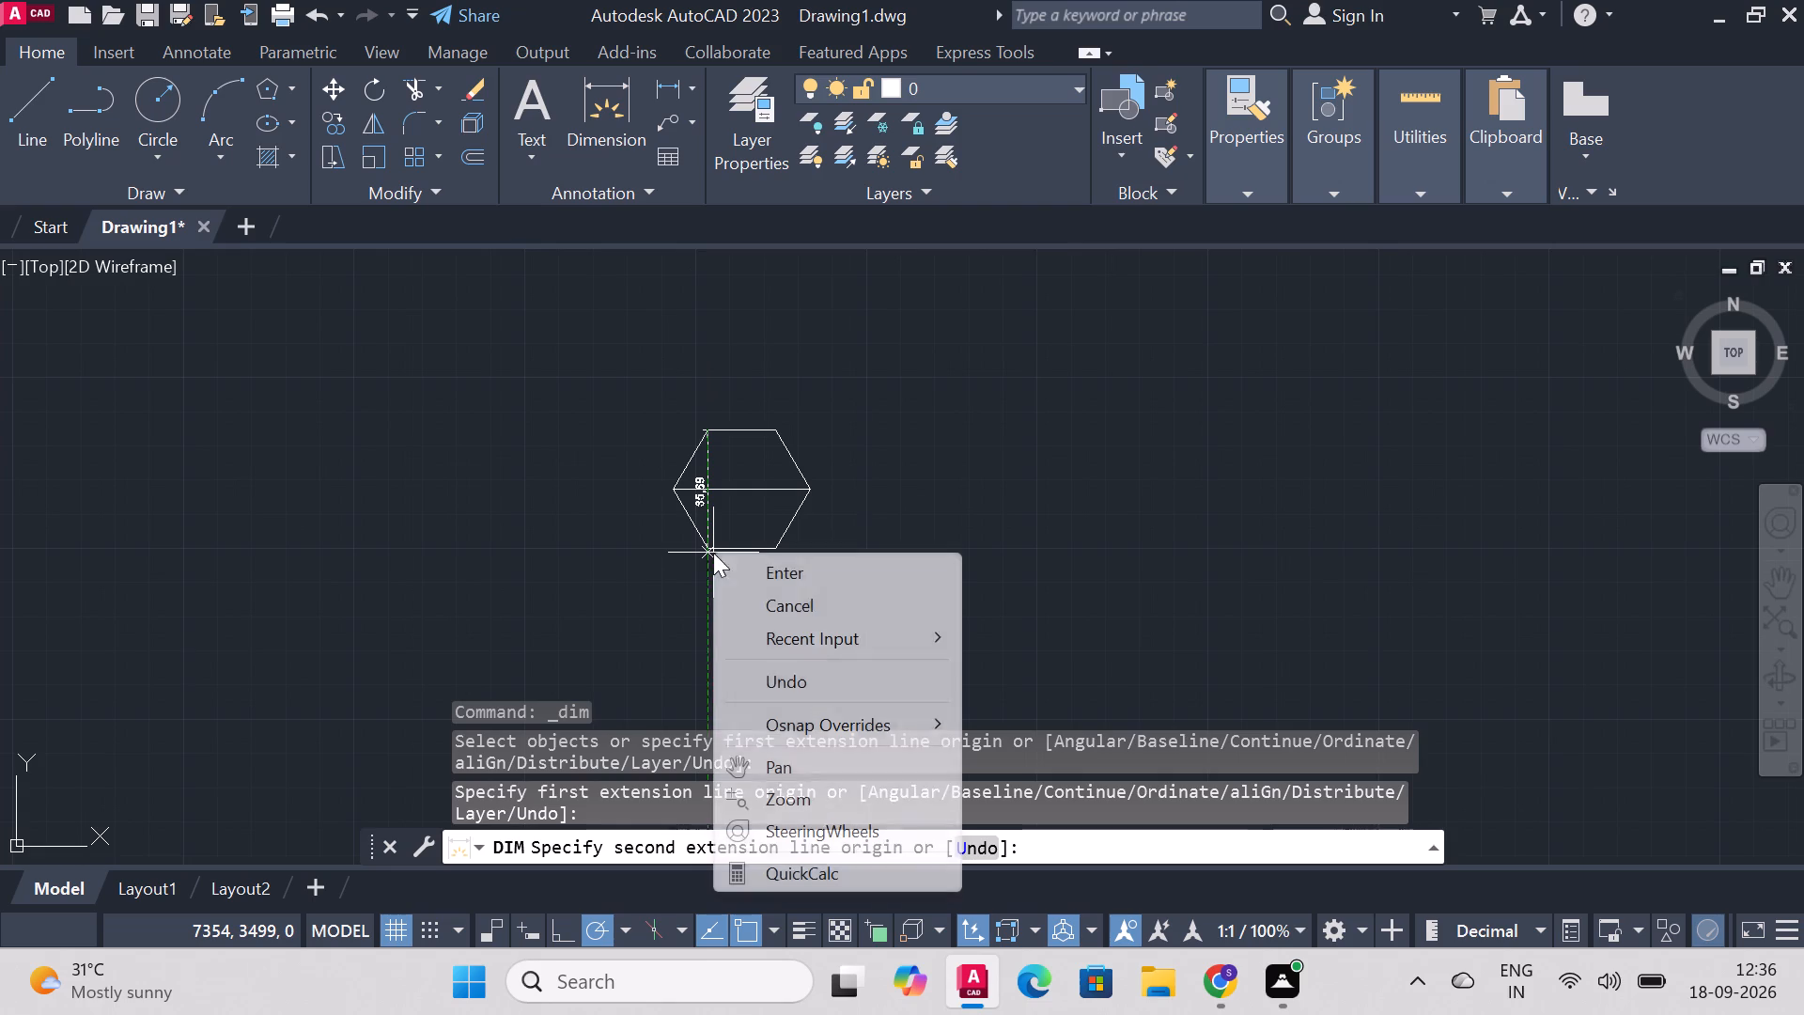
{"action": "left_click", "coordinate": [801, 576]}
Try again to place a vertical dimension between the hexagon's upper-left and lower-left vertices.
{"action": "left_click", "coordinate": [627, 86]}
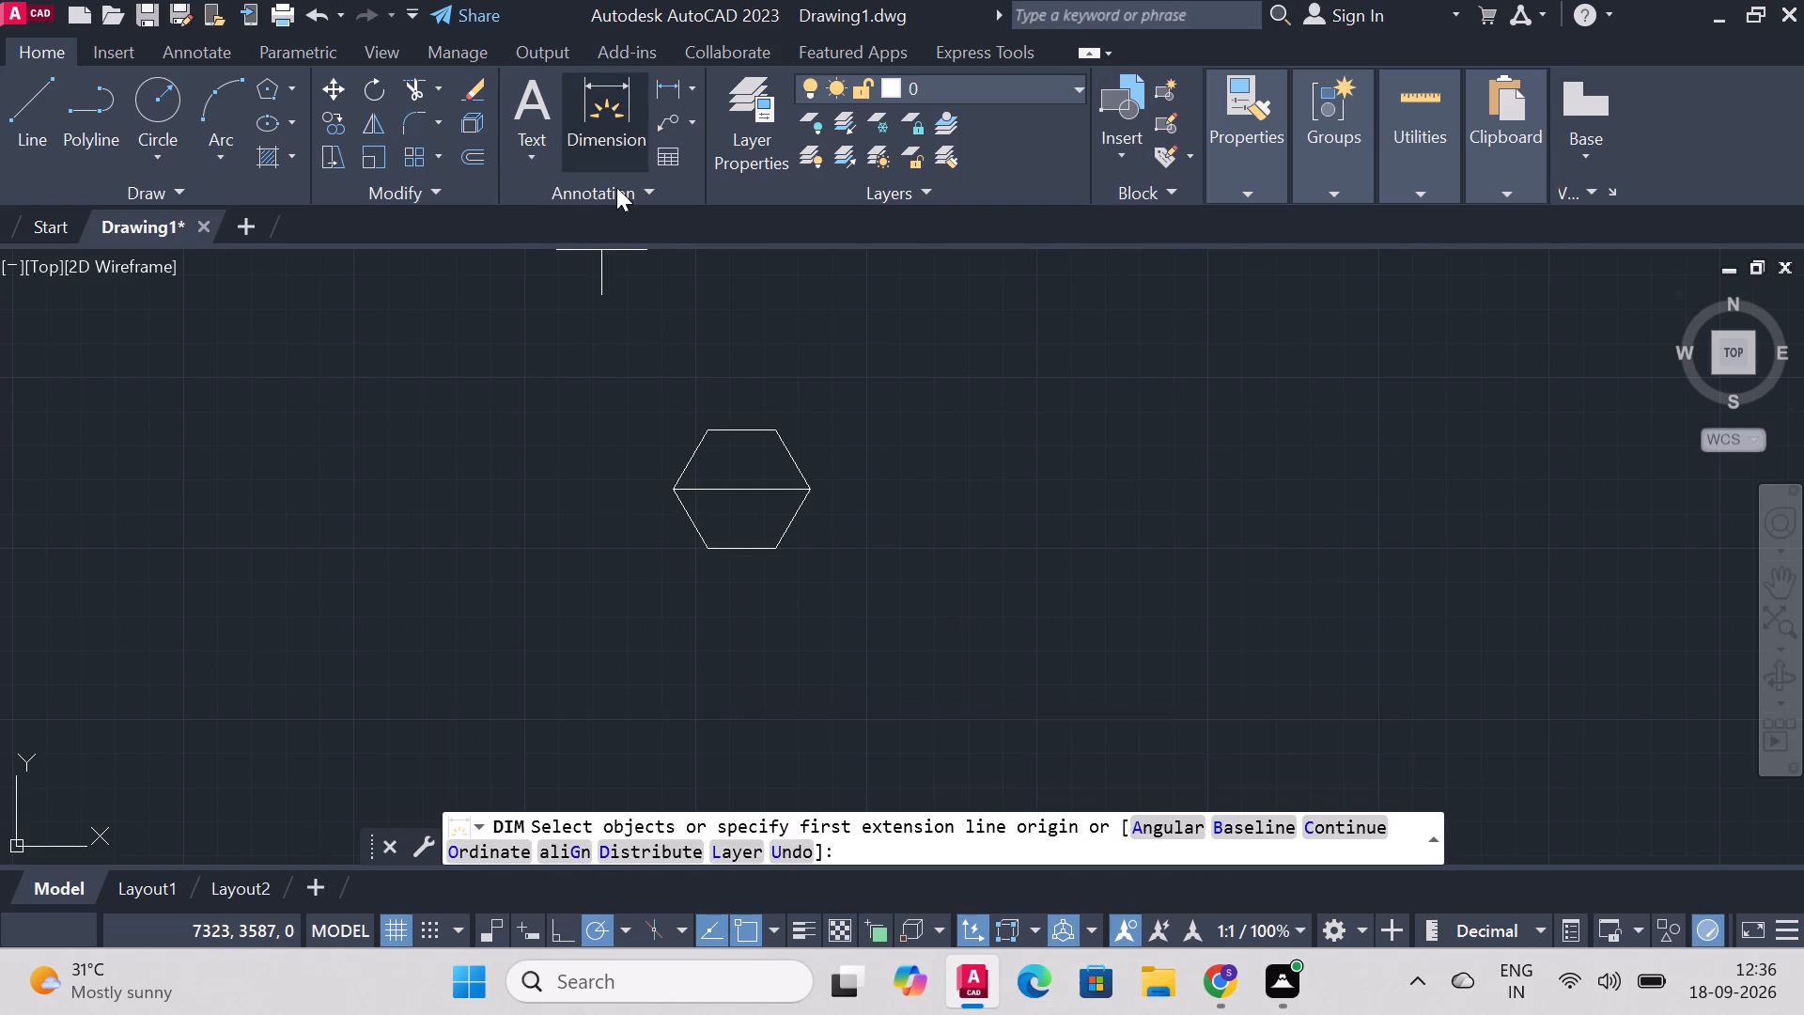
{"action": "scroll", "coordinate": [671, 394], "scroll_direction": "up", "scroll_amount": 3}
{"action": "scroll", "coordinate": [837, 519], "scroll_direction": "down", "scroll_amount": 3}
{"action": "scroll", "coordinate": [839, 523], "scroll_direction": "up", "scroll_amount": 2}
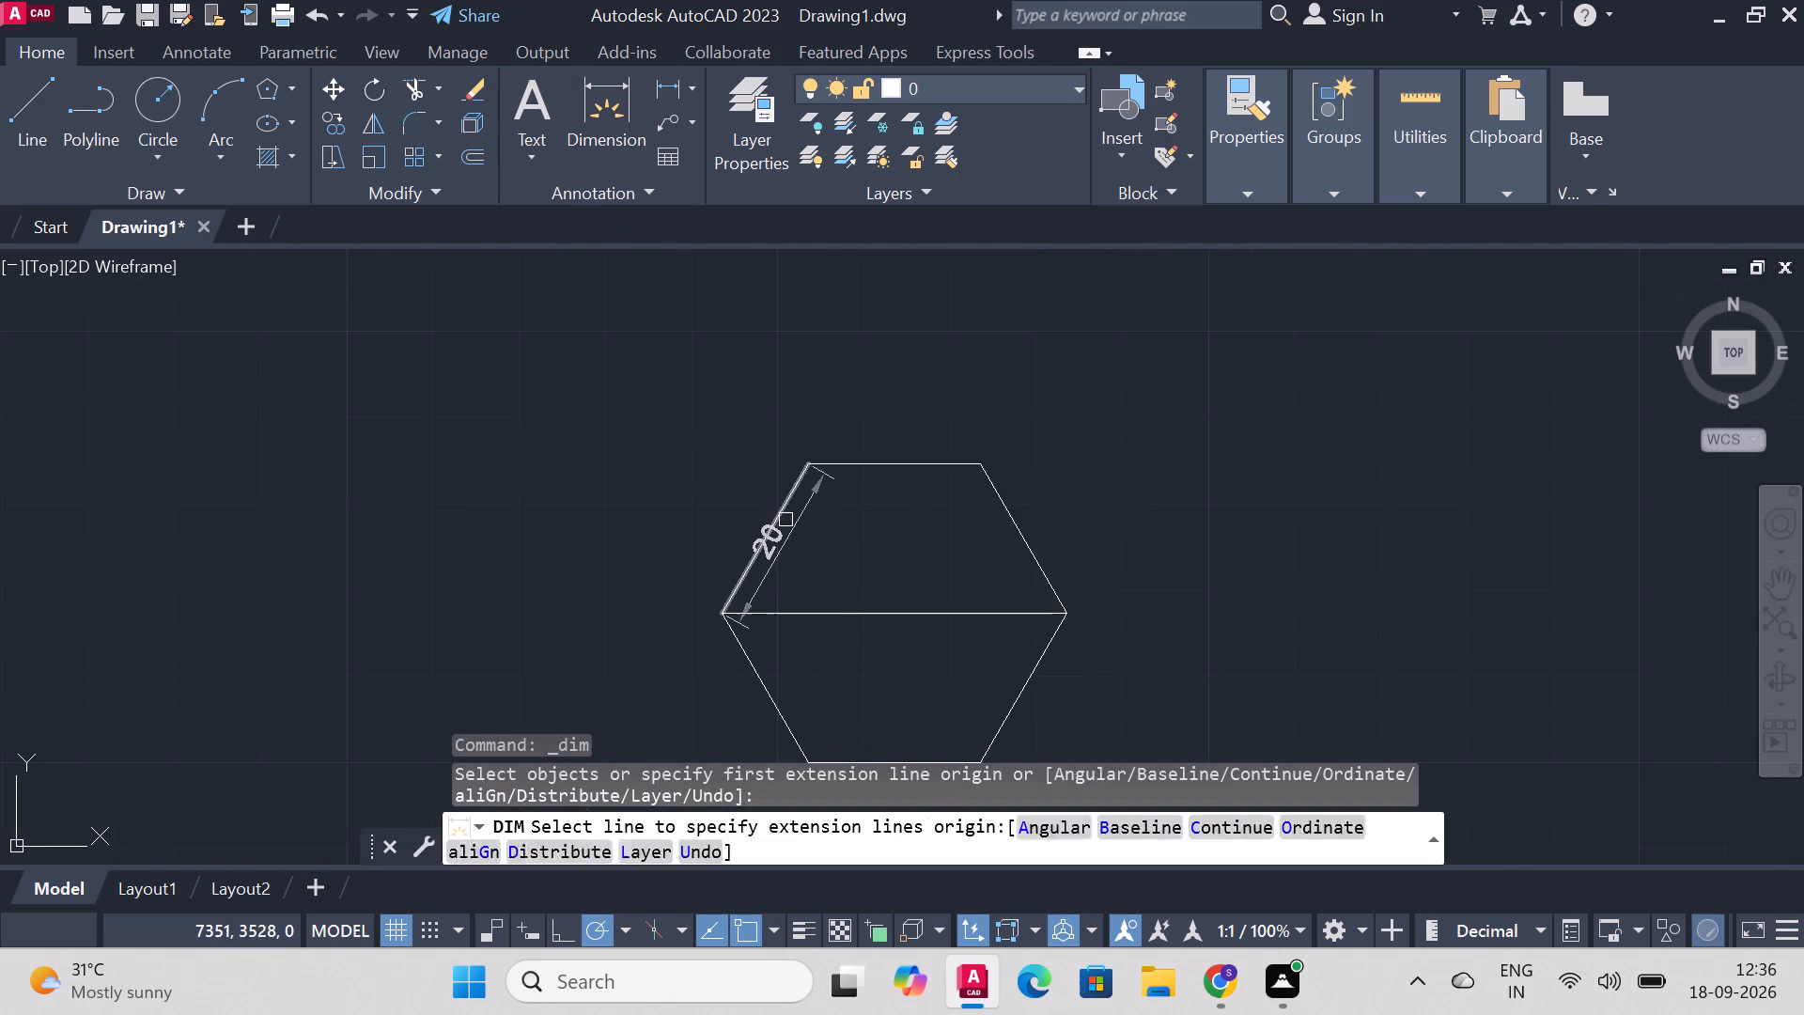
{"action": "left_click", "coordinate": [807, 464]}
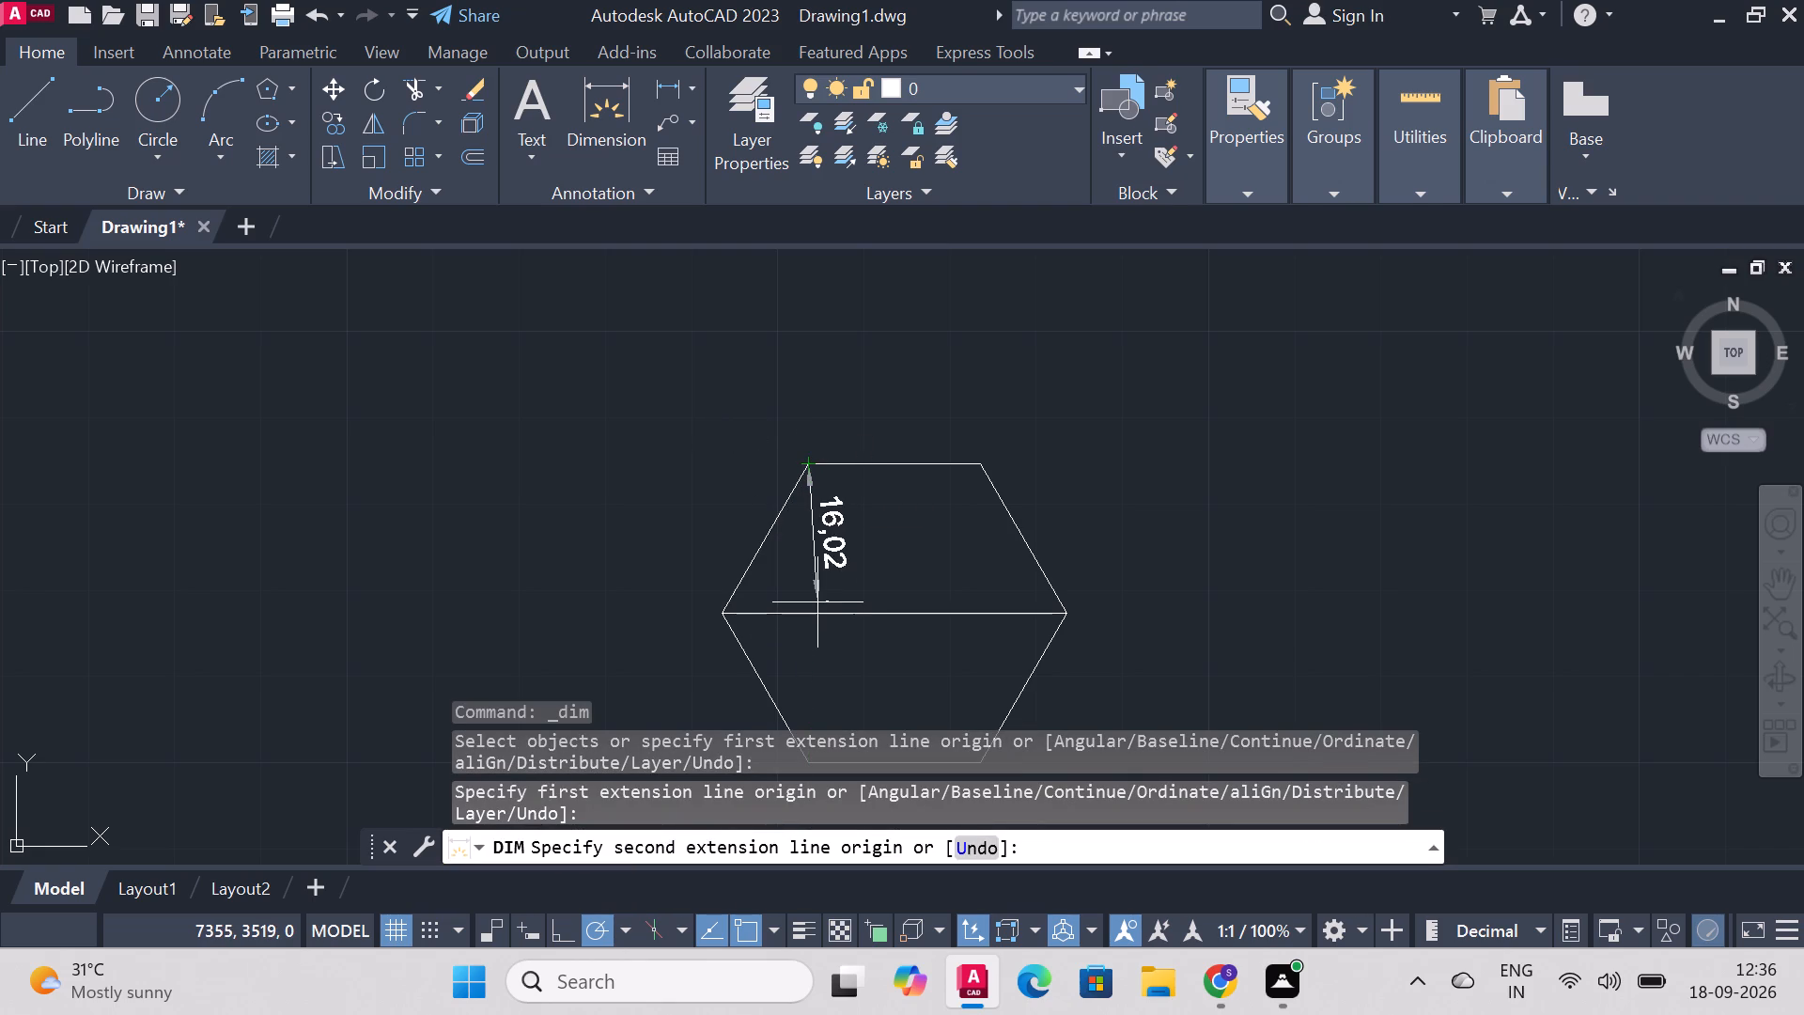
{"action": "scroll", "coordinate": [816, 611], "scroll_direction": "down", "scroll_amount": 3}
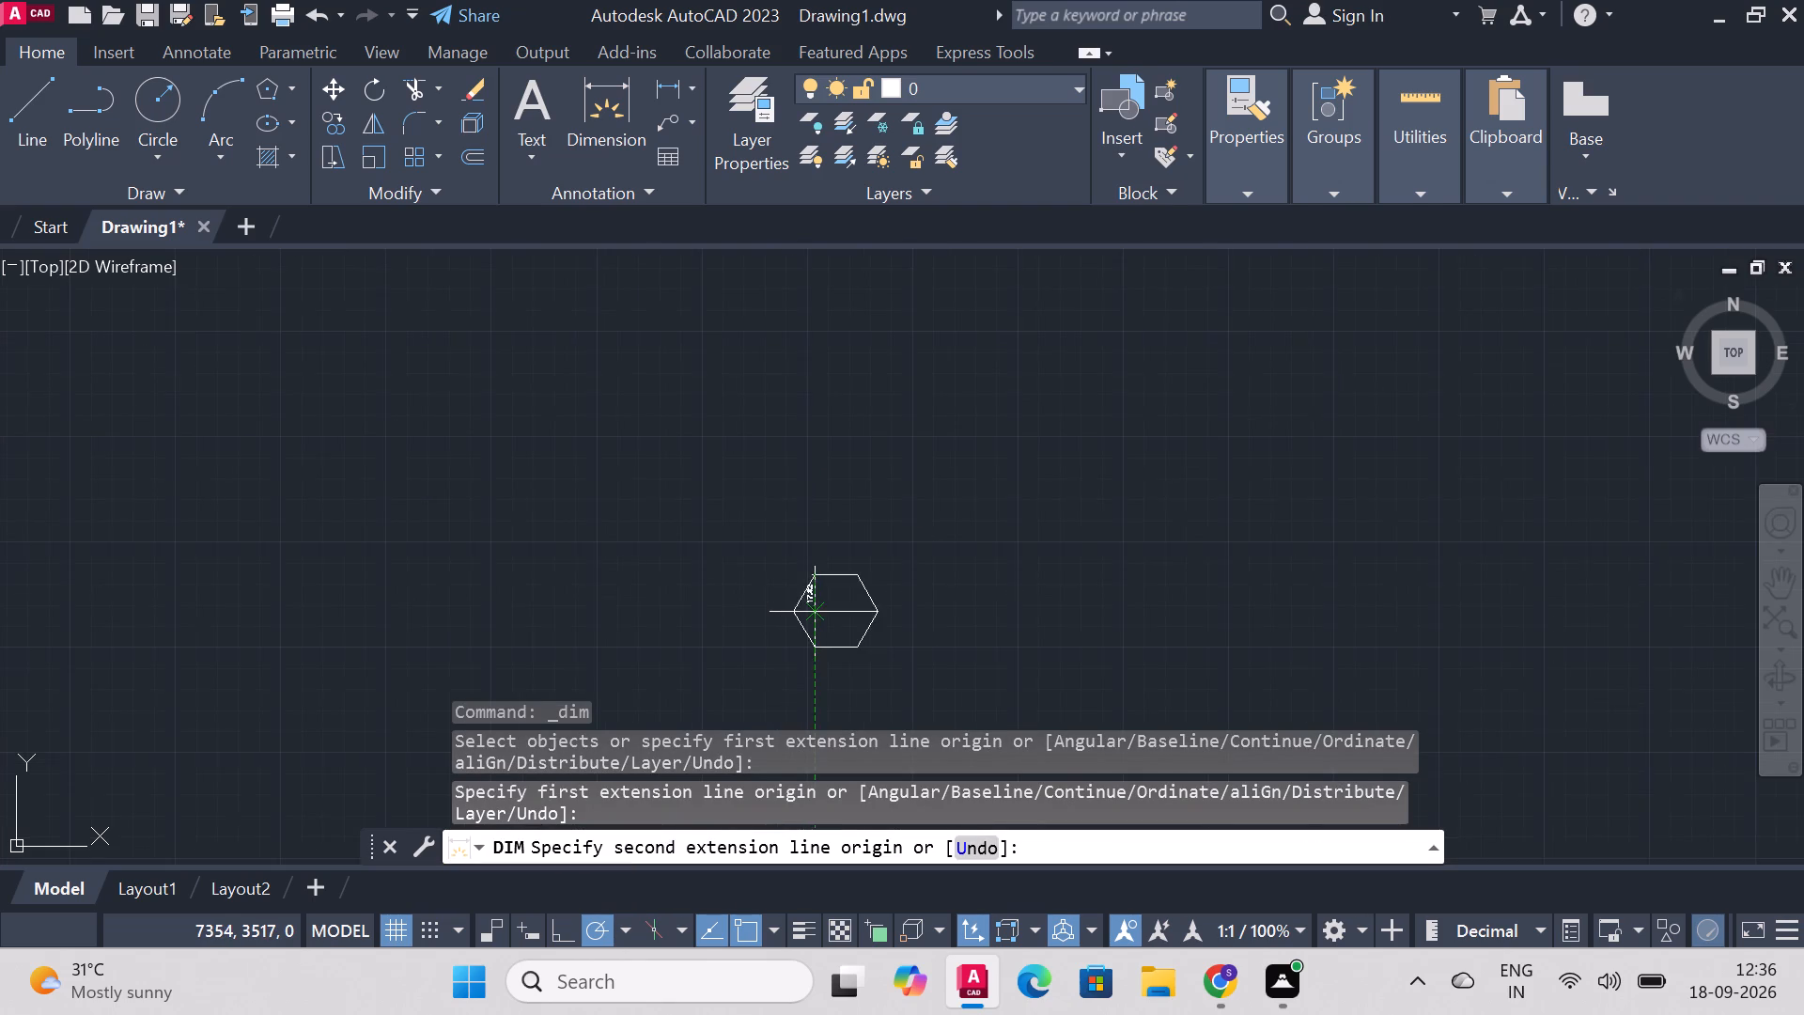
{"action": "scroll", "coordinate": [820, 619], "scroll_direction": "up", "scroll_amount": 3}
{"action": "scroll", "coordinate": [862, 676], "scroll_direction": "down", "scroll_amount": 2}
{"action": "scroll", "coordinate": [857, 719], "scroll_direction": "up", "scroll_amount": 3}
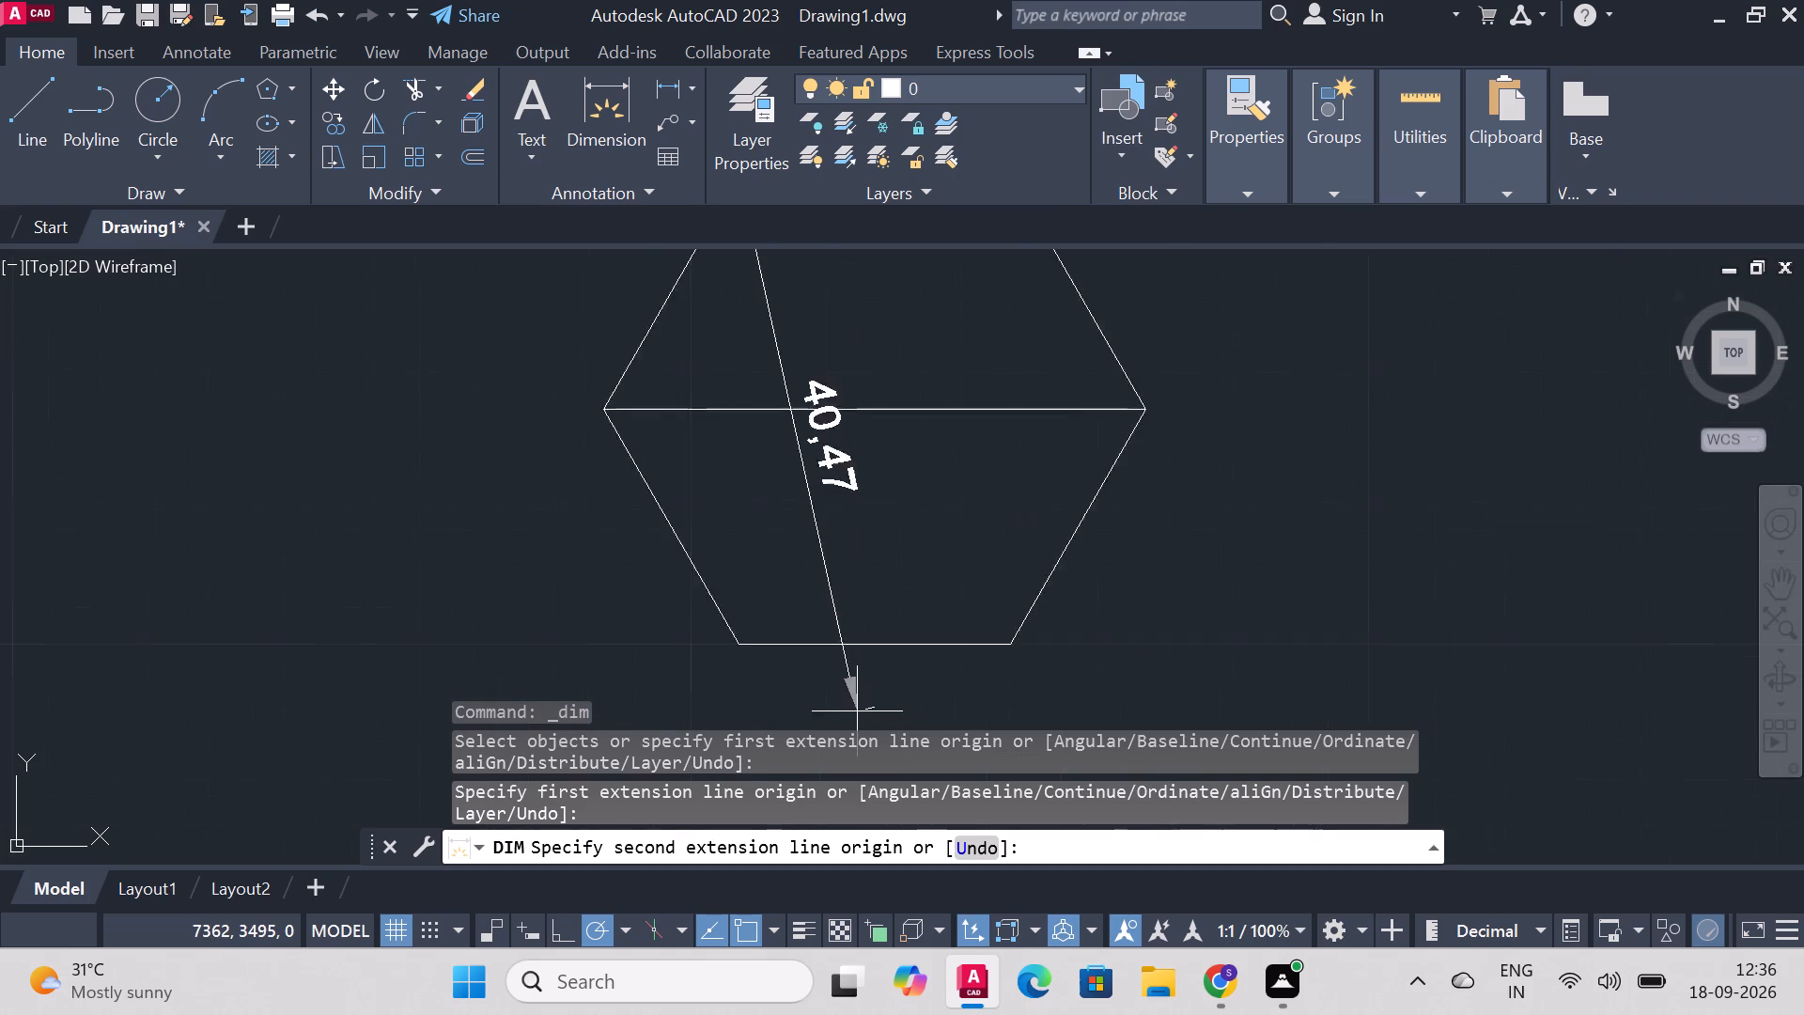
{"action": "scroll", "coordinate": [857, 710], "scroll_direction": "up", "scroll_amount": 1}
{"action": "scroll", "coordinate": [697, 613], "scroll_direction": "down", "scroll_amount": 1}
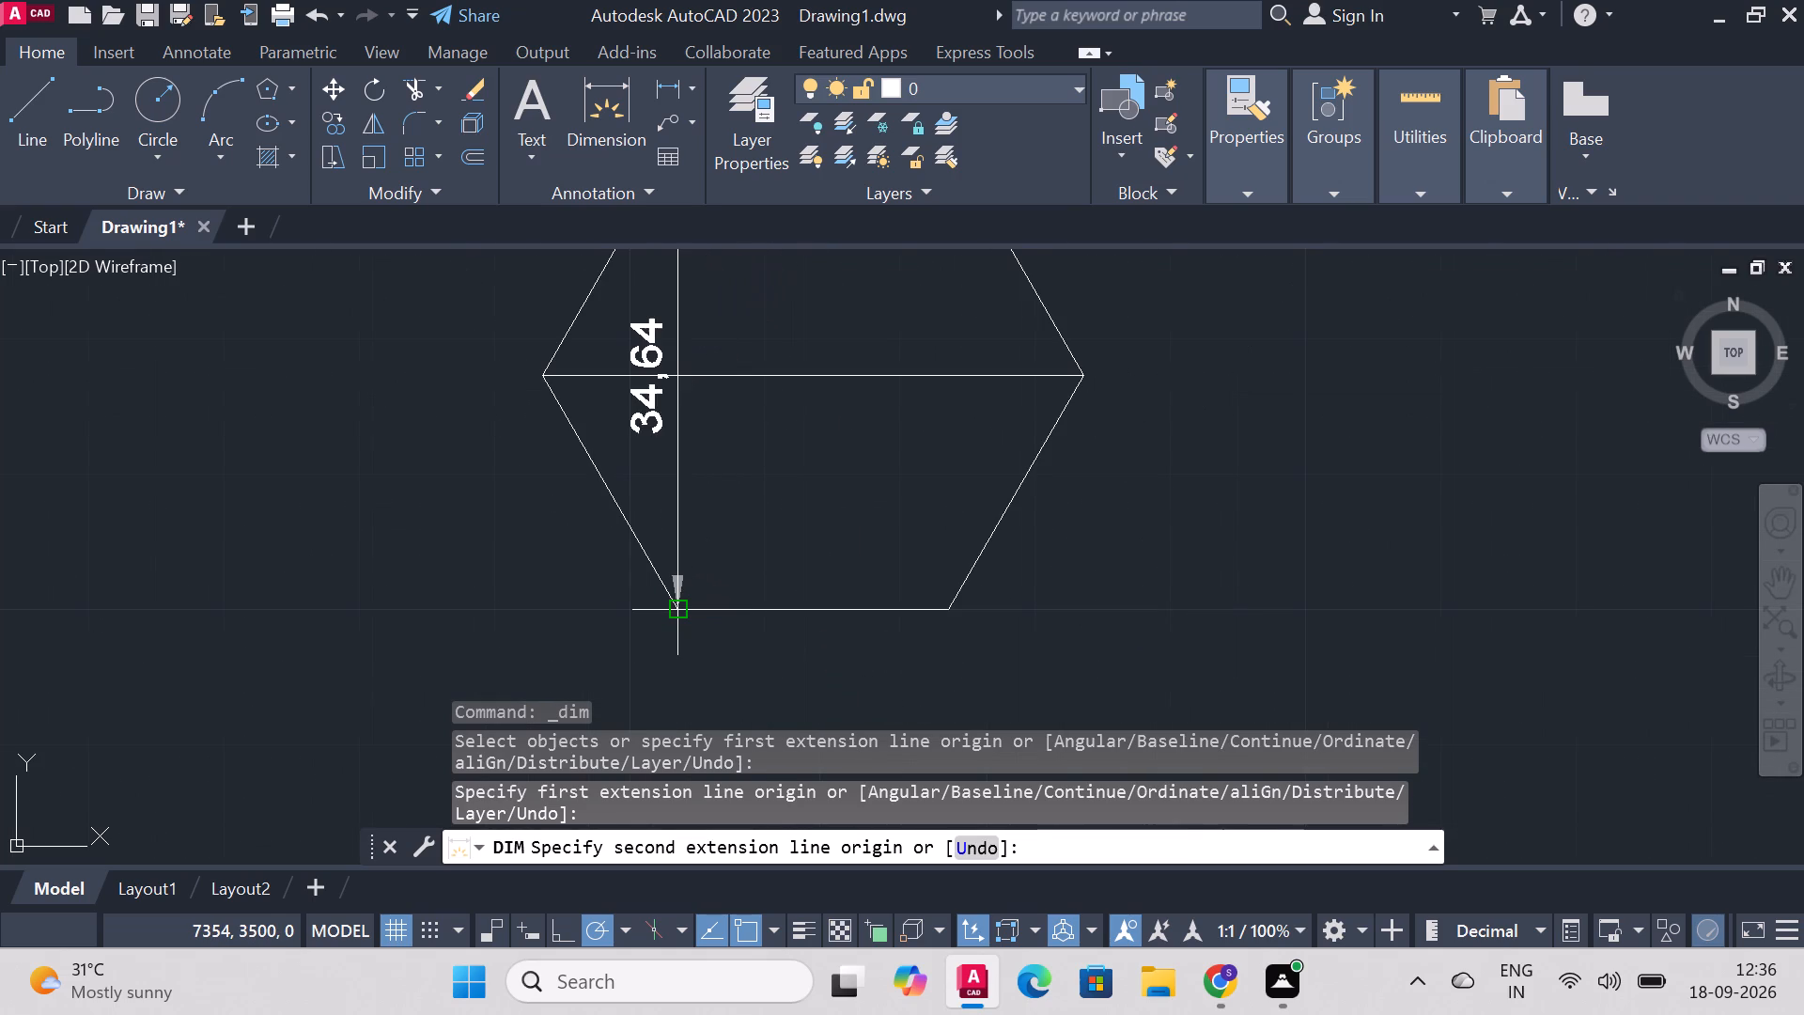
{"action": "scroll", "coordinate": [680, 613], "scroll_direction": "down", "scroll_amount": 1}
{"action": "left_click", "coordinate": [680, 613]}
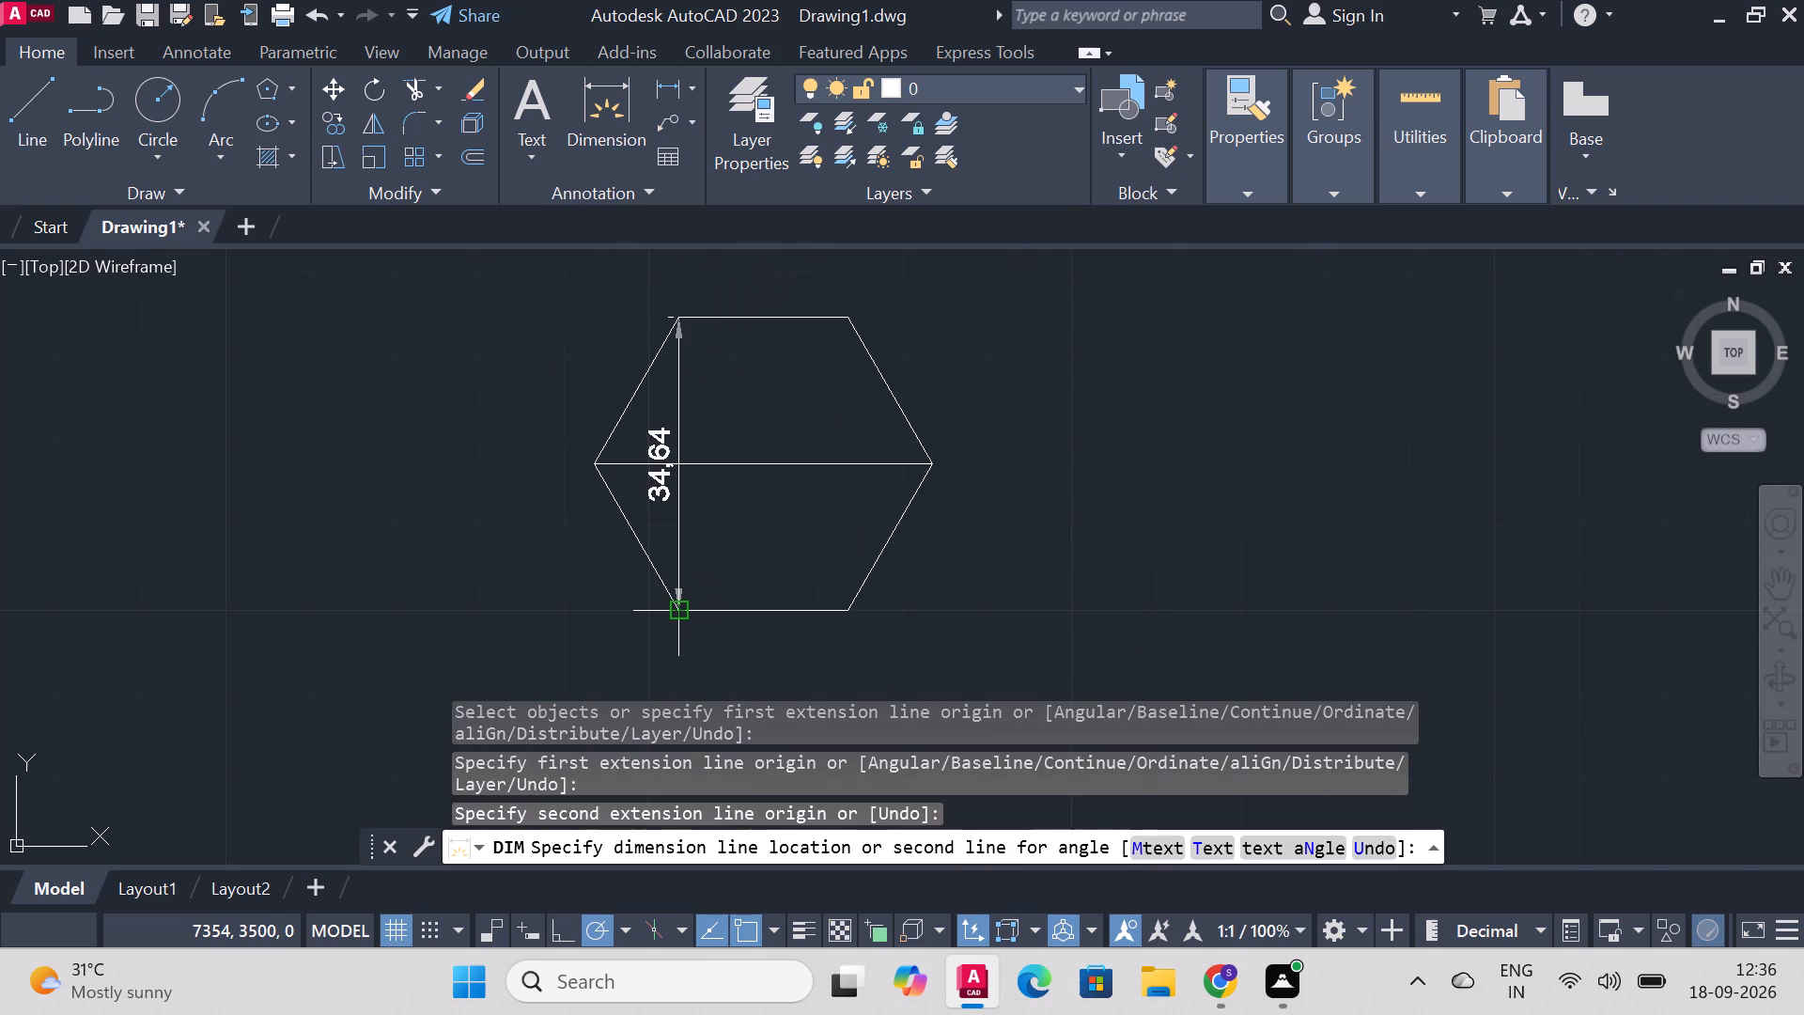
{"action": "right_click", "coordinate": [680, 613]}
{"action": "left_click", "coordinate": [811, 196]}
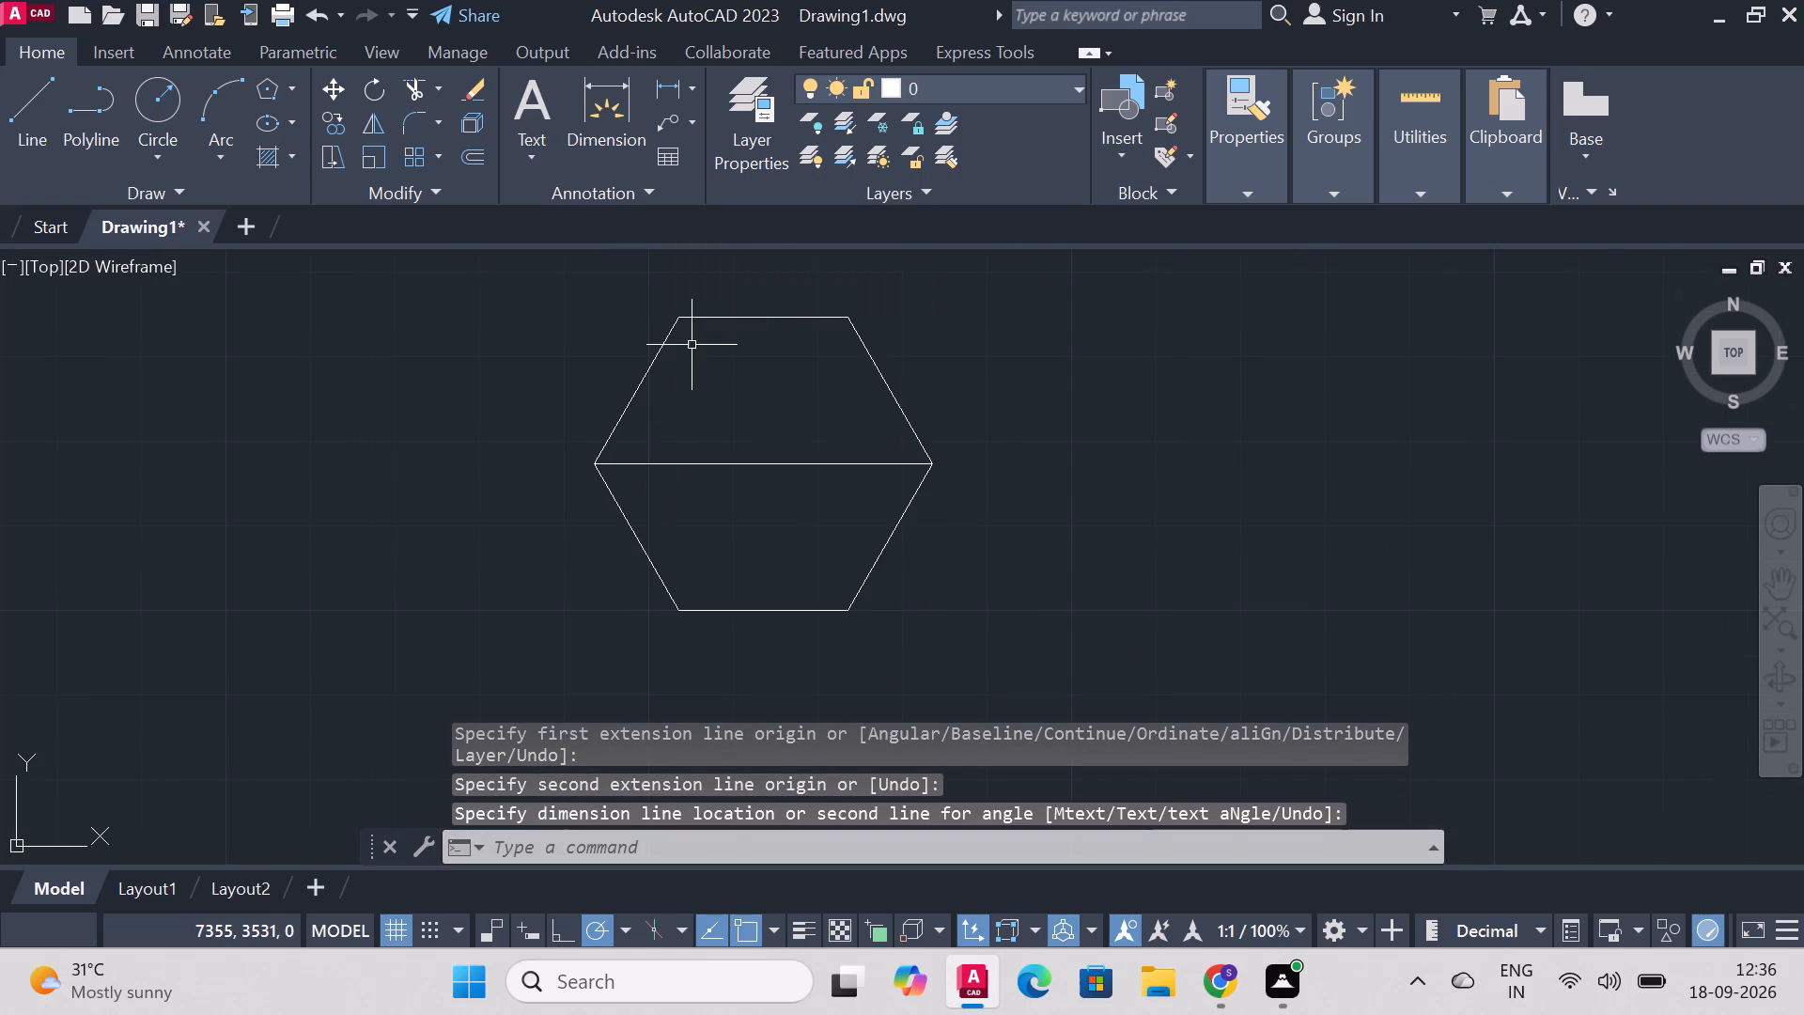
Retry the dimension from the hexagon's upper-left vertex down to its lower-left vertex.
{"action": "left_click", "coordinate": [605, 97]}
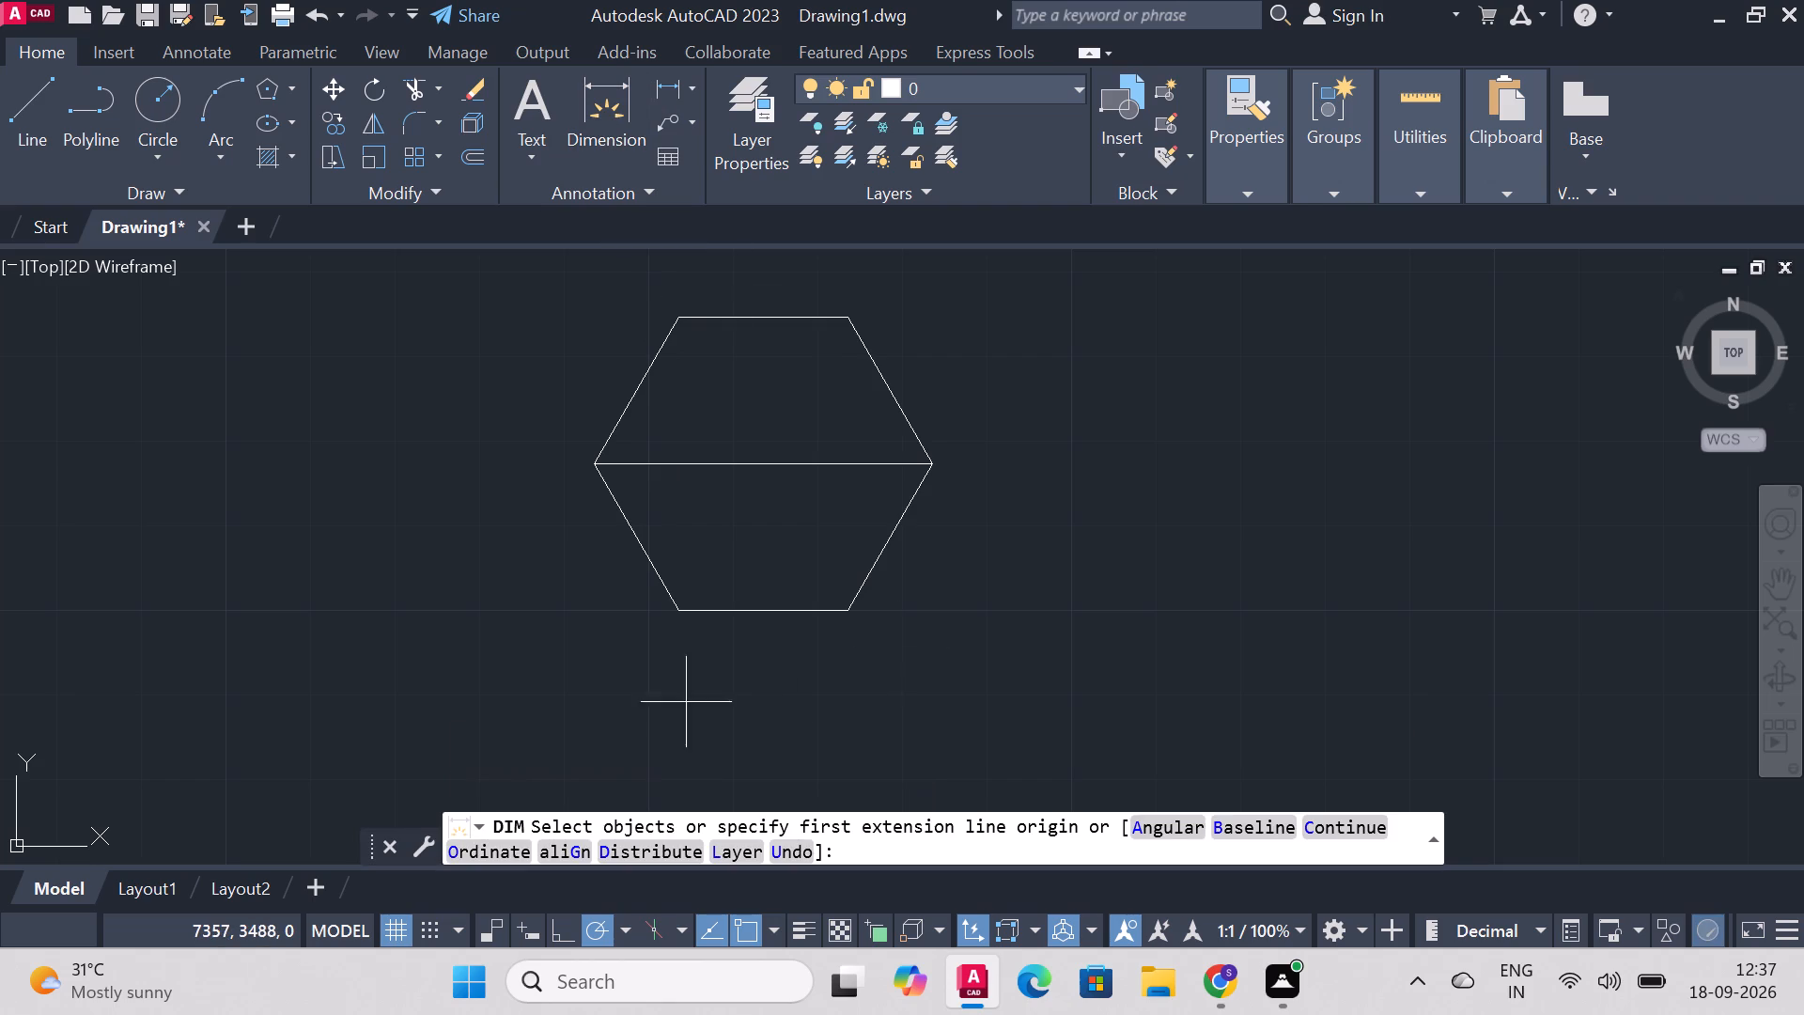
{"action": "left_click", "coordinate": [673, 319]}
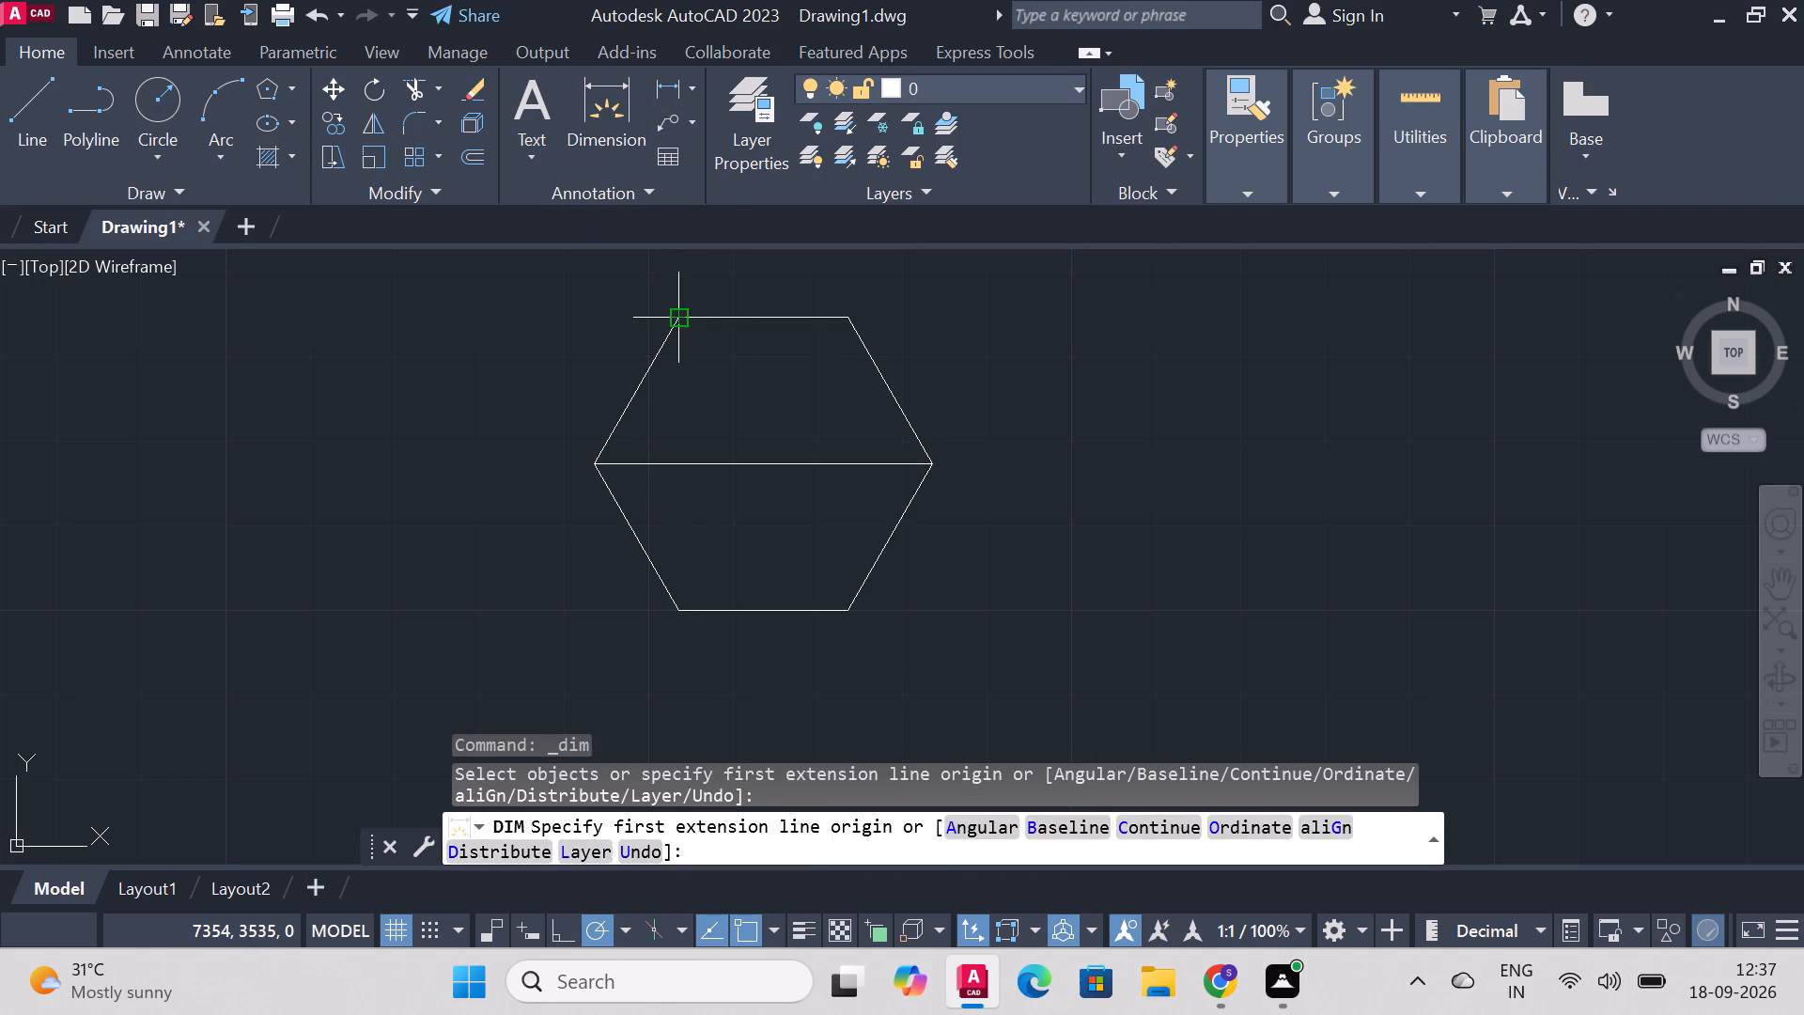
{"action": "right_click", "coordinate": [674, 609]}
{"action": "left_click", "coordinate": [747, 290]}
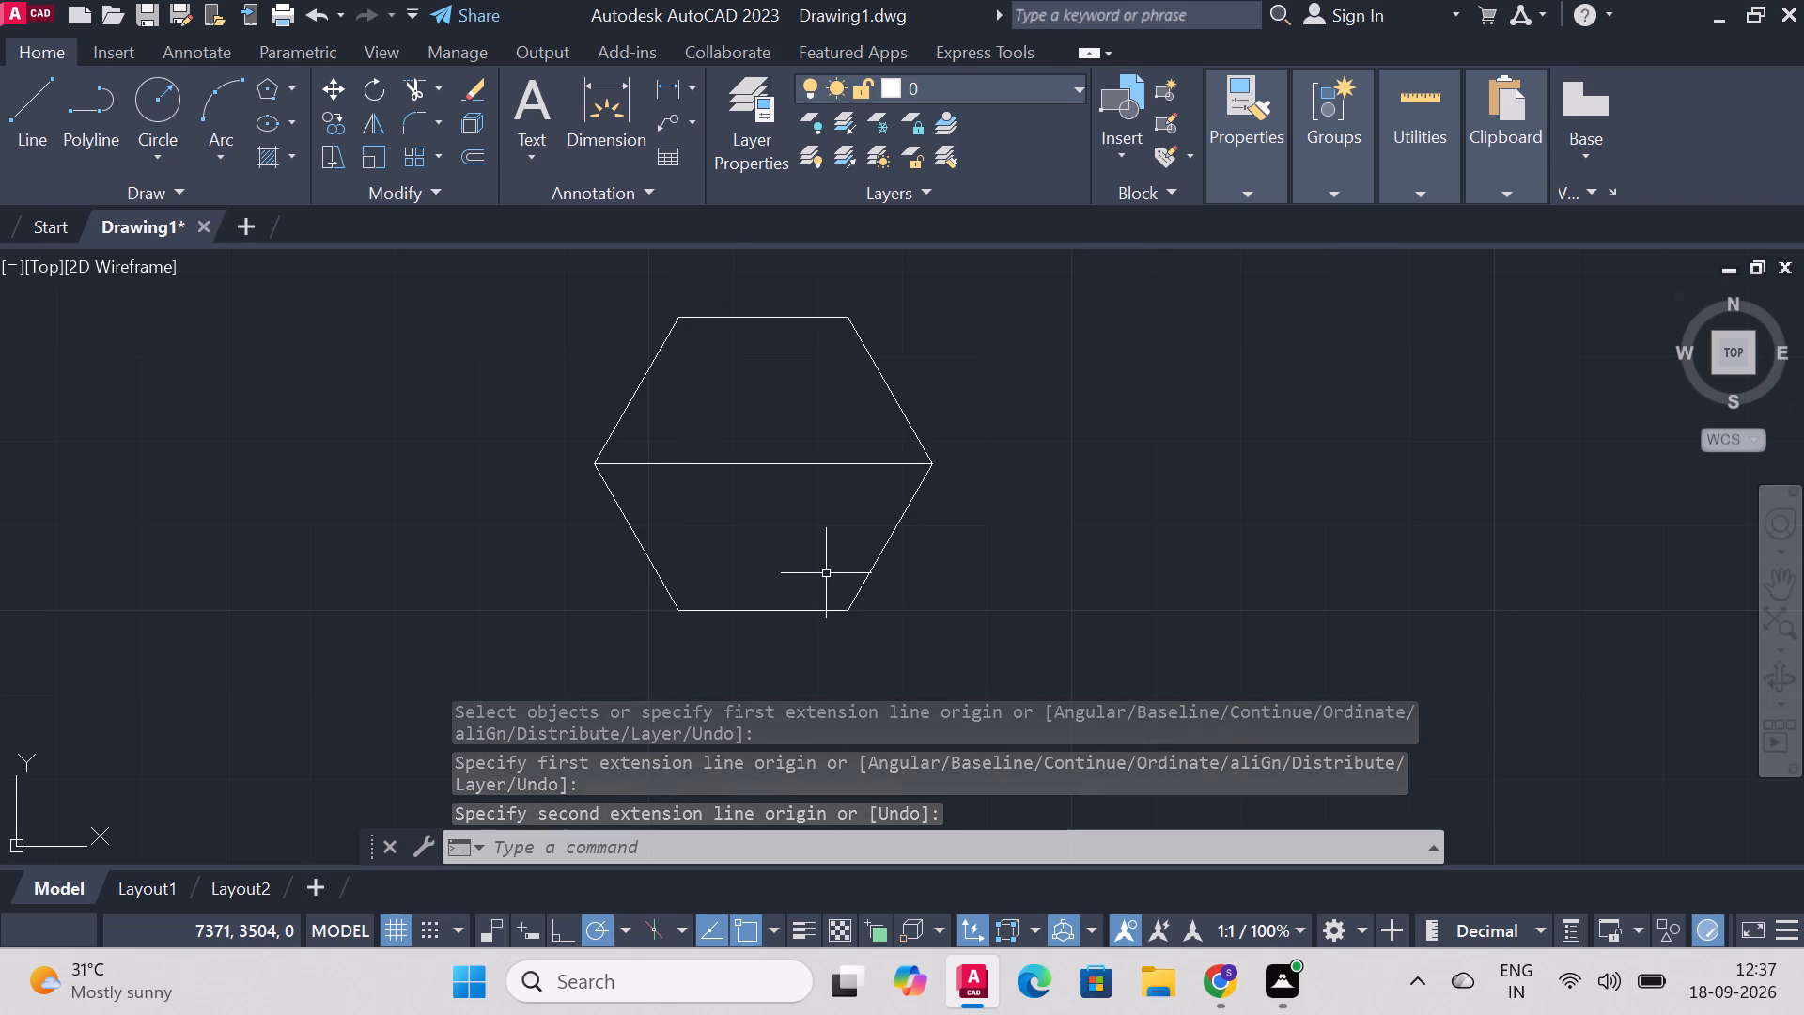
Undo the dimension attempts and all earlier work back through the horizontal line, the hexagon and the drawing limits.
{"action": "key", "text": "ctrl+z"}
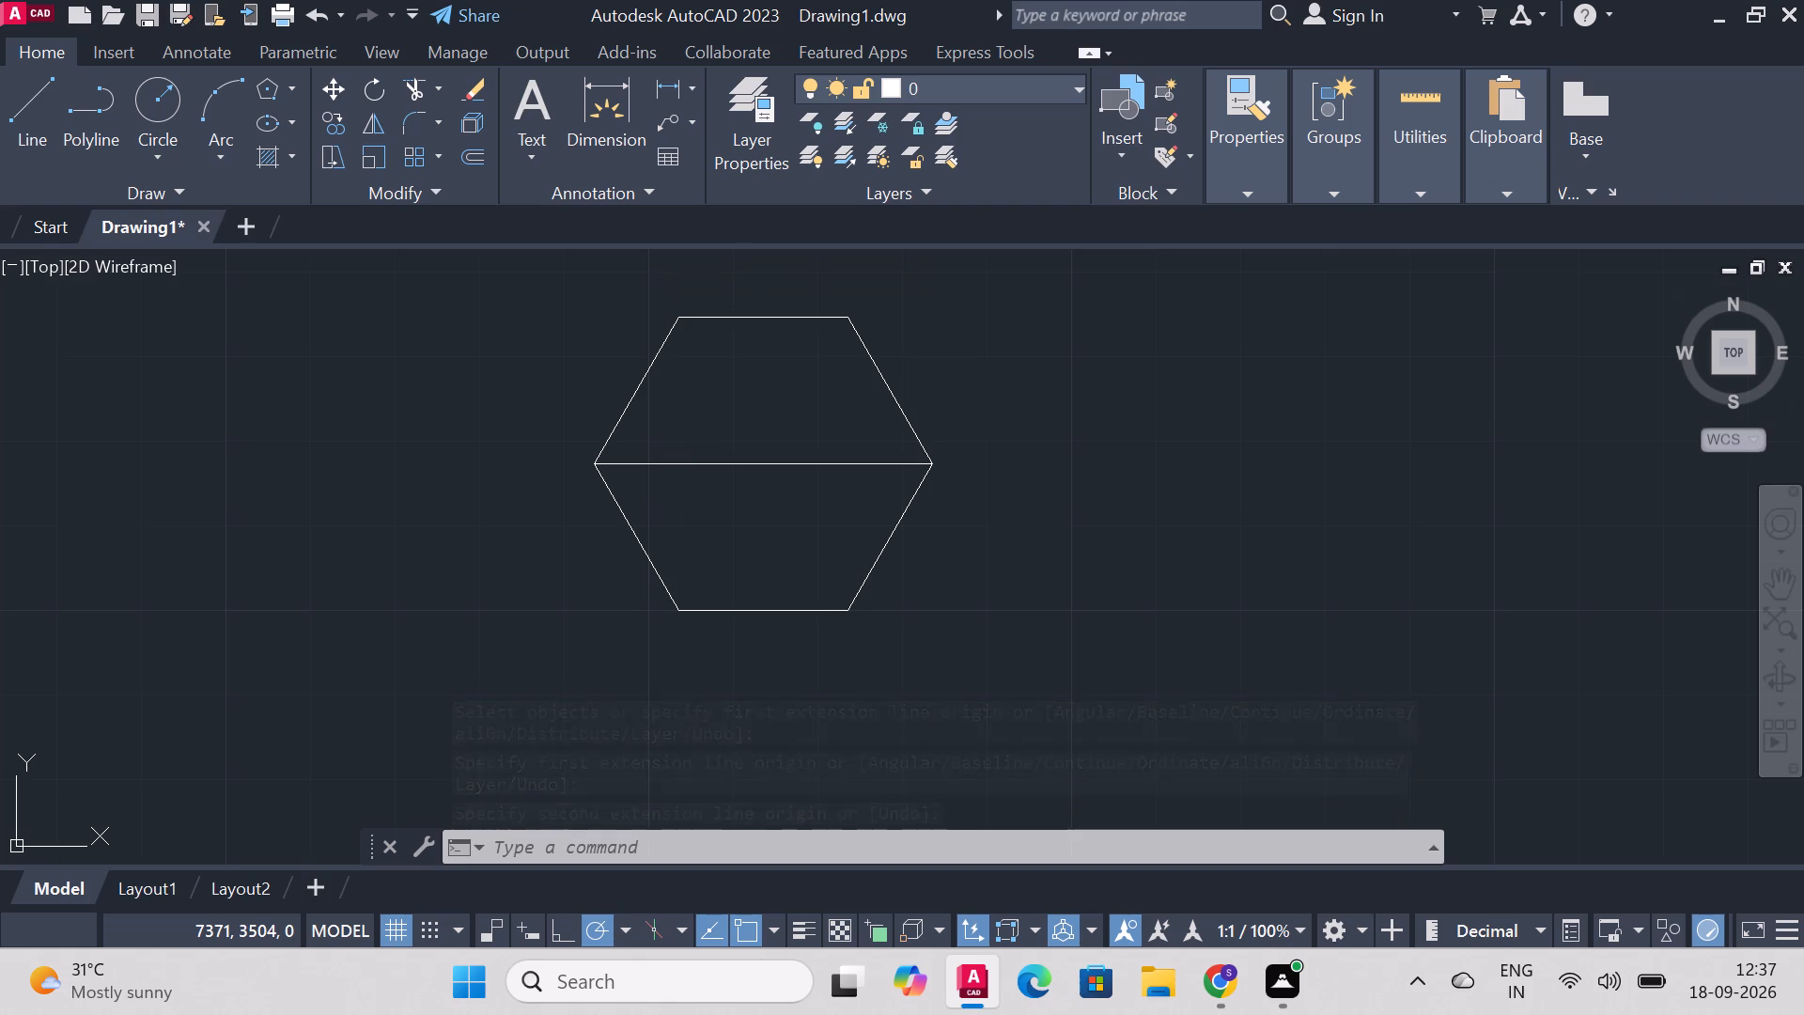
{"action": "key", "text": "ctrl+z"}
{"action": "key", "text": "ctrl+z"}
{"action": "key", "text": "ctrl+z"}
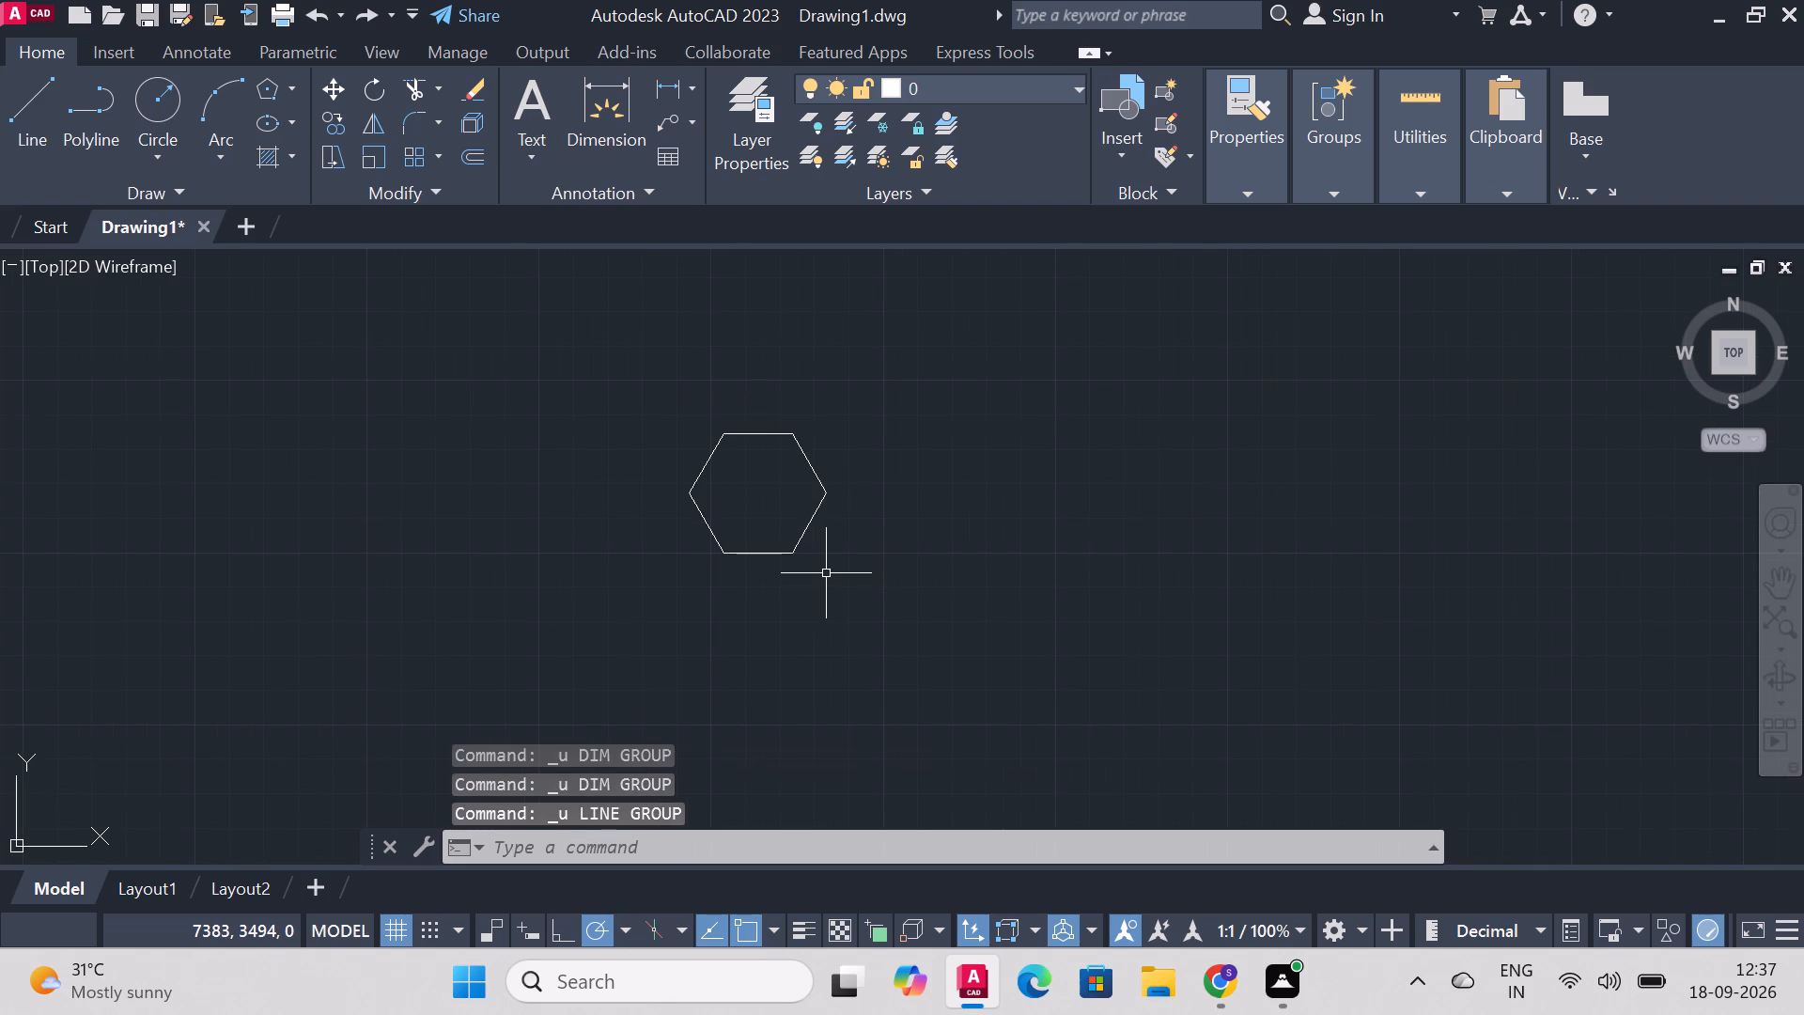
{"action": "key", "text": "ctrl+z"}
{"action": "key", "text": "ctrl+z"}
{"action": "key", "text": "ctrl+z"}
{"action": "key", "text": "ctrl+z"}
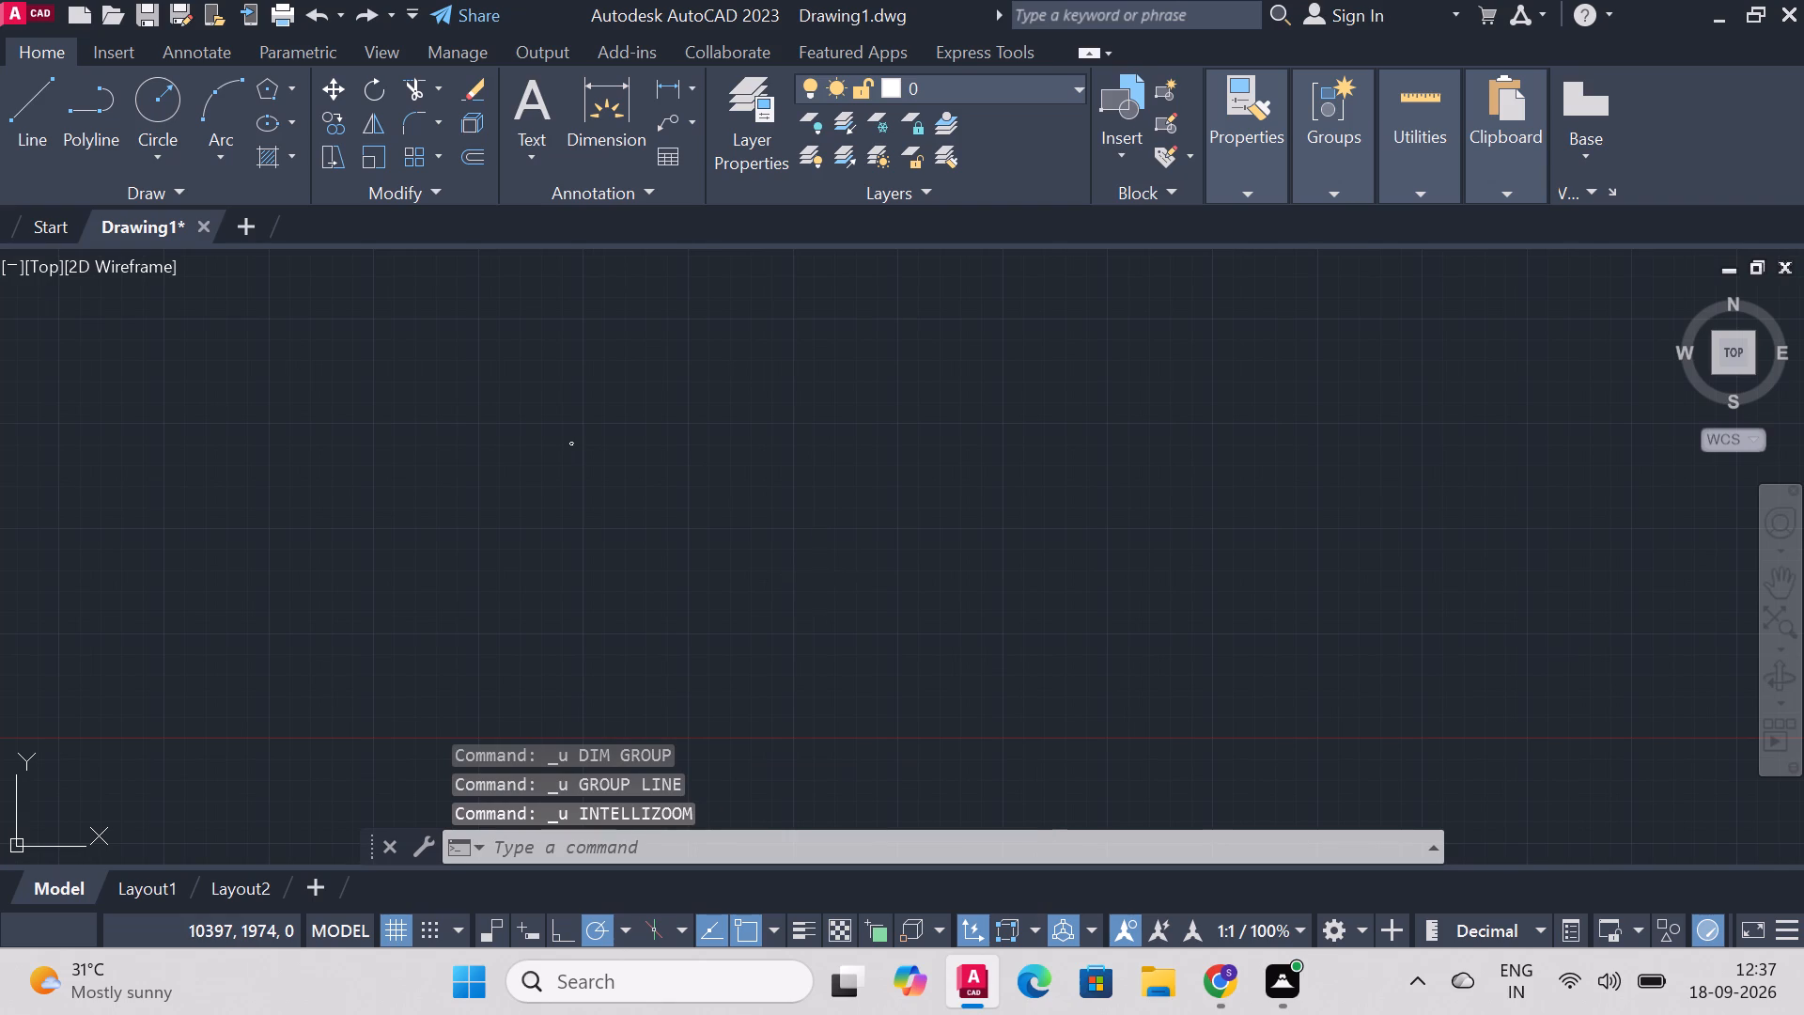
{"action": "key", "text": "ctrl+z"}
{"action": "key", "text": "ctrl+z"}
{"action": "key", "text": "ctrl+z"}
{"action": "key", "text": "ctrl+z"}
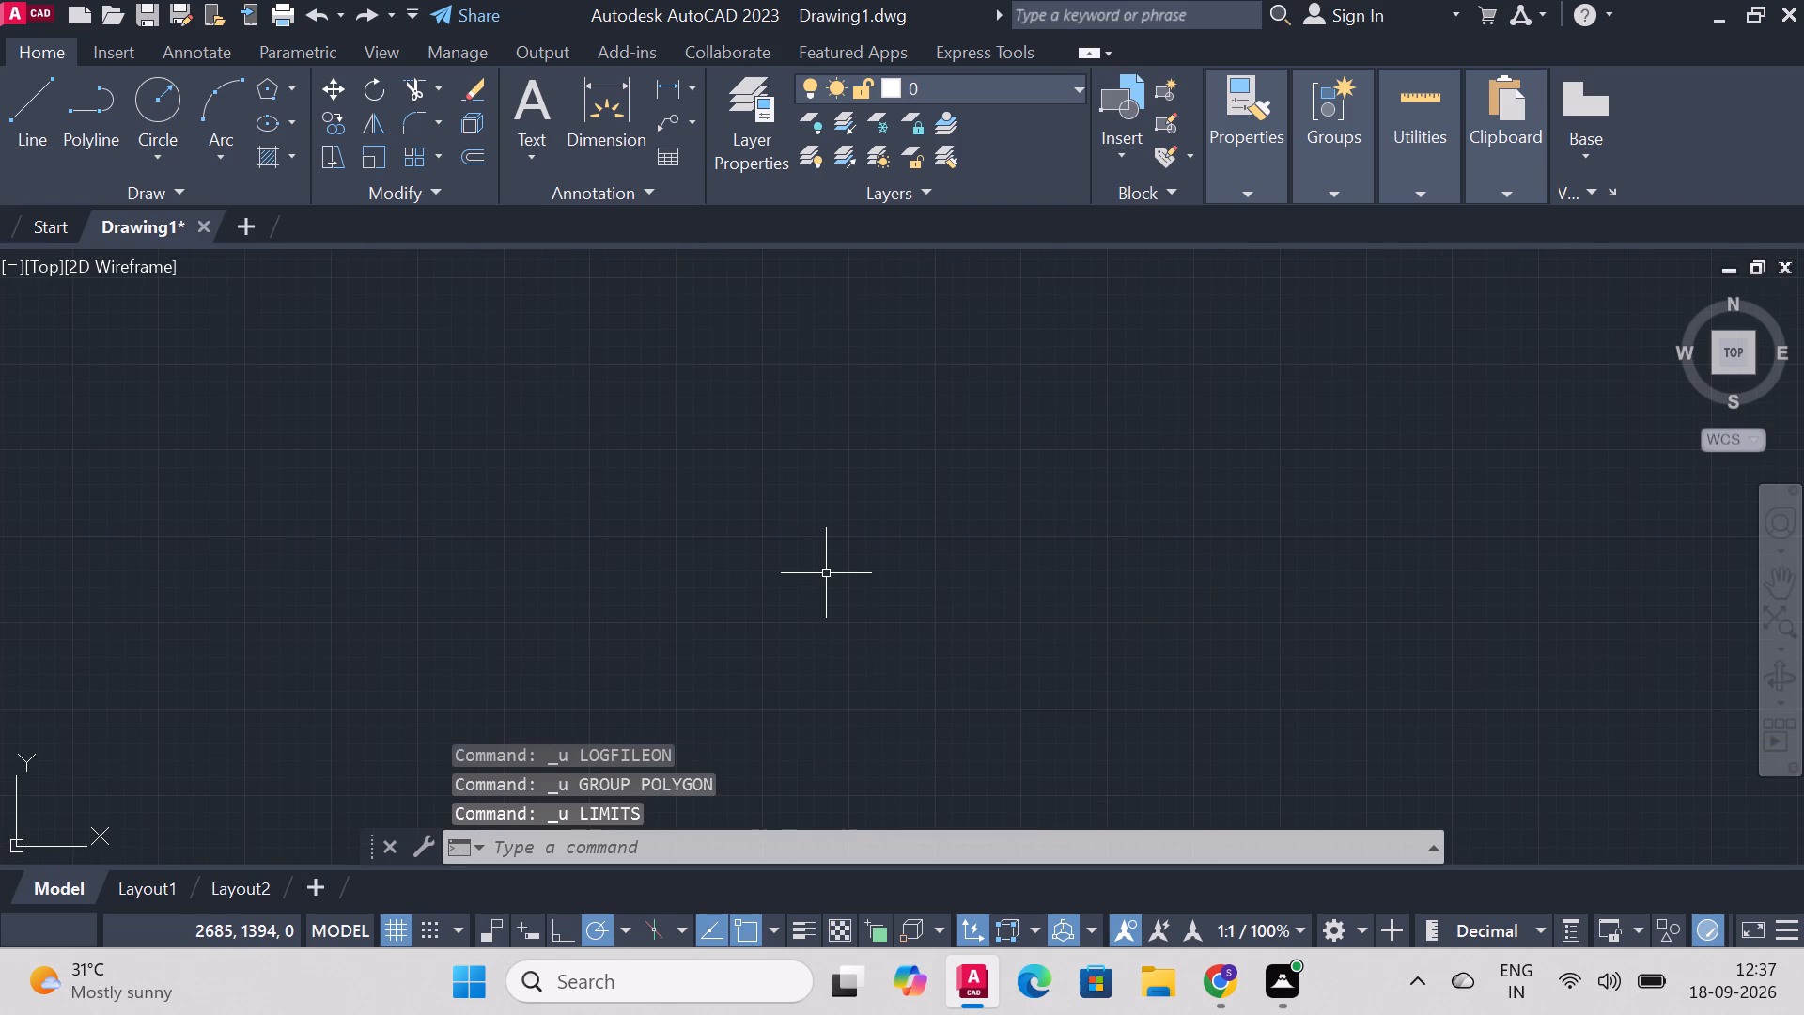
Turn on the command log file with LOGFILEON.
{"action": "type", "text": "lo"}
{"action": "key", "text": "g"}
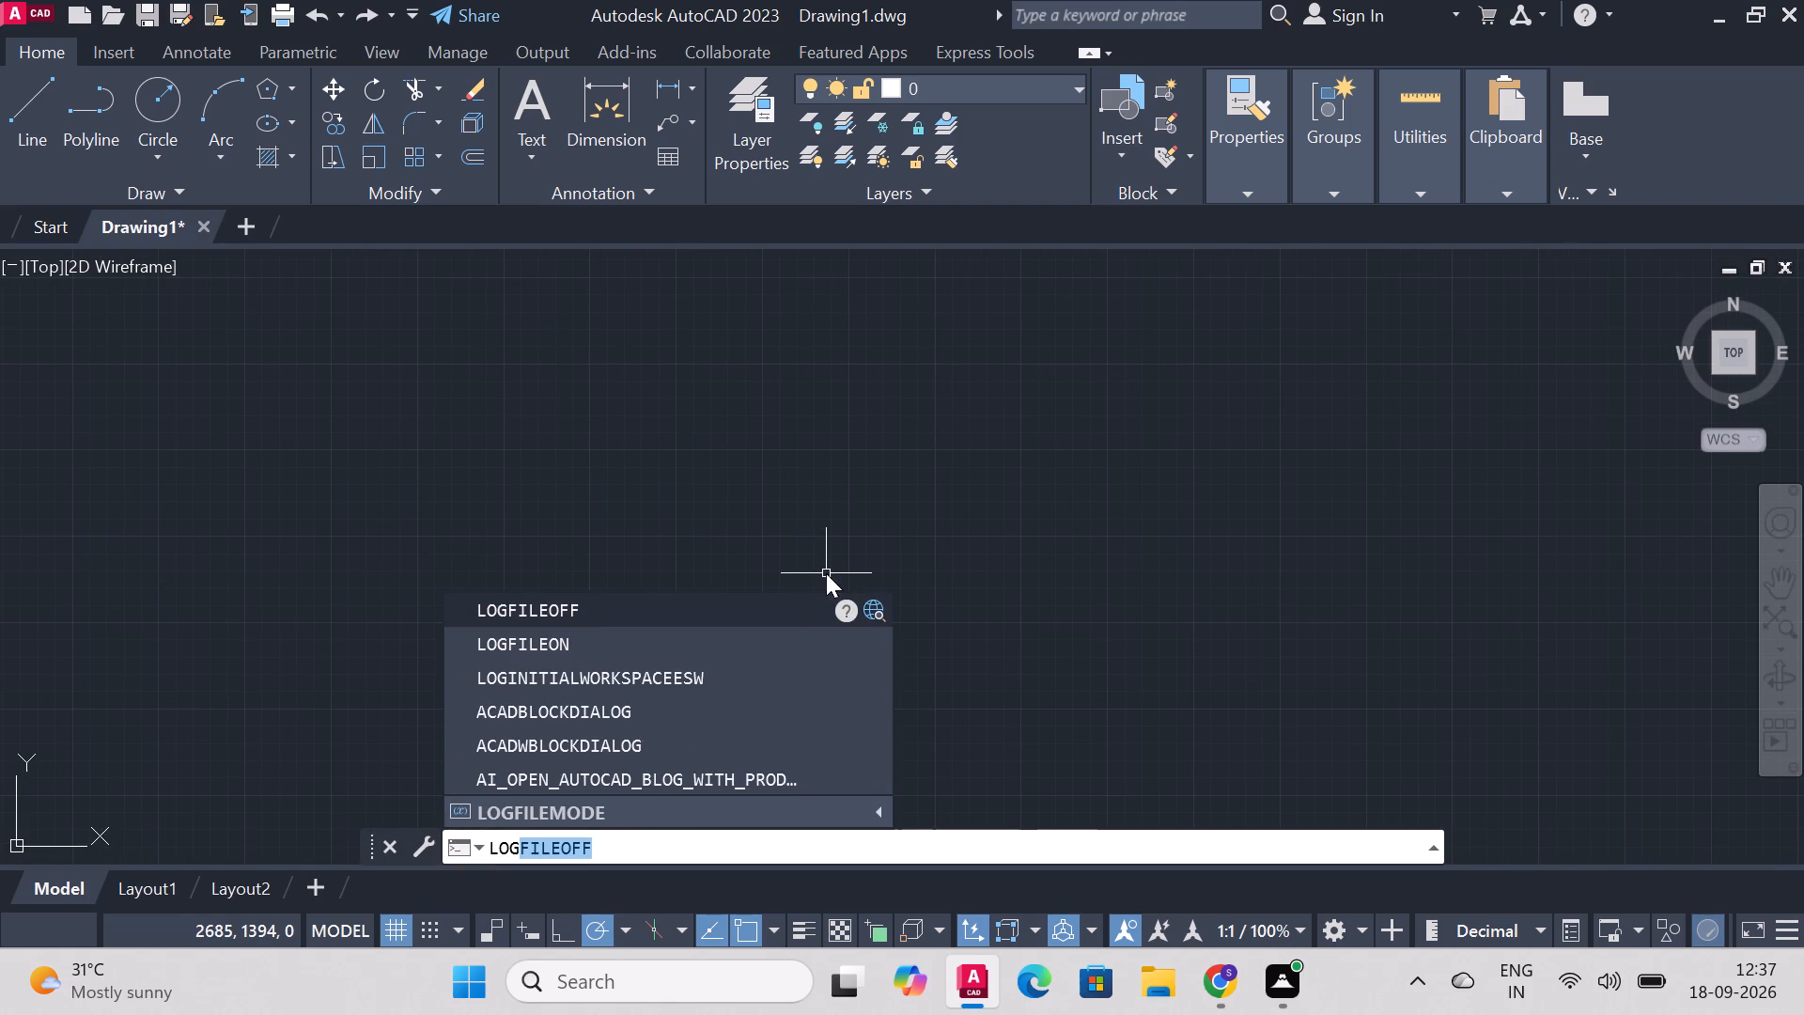
{"action": "key", "text": "f"}
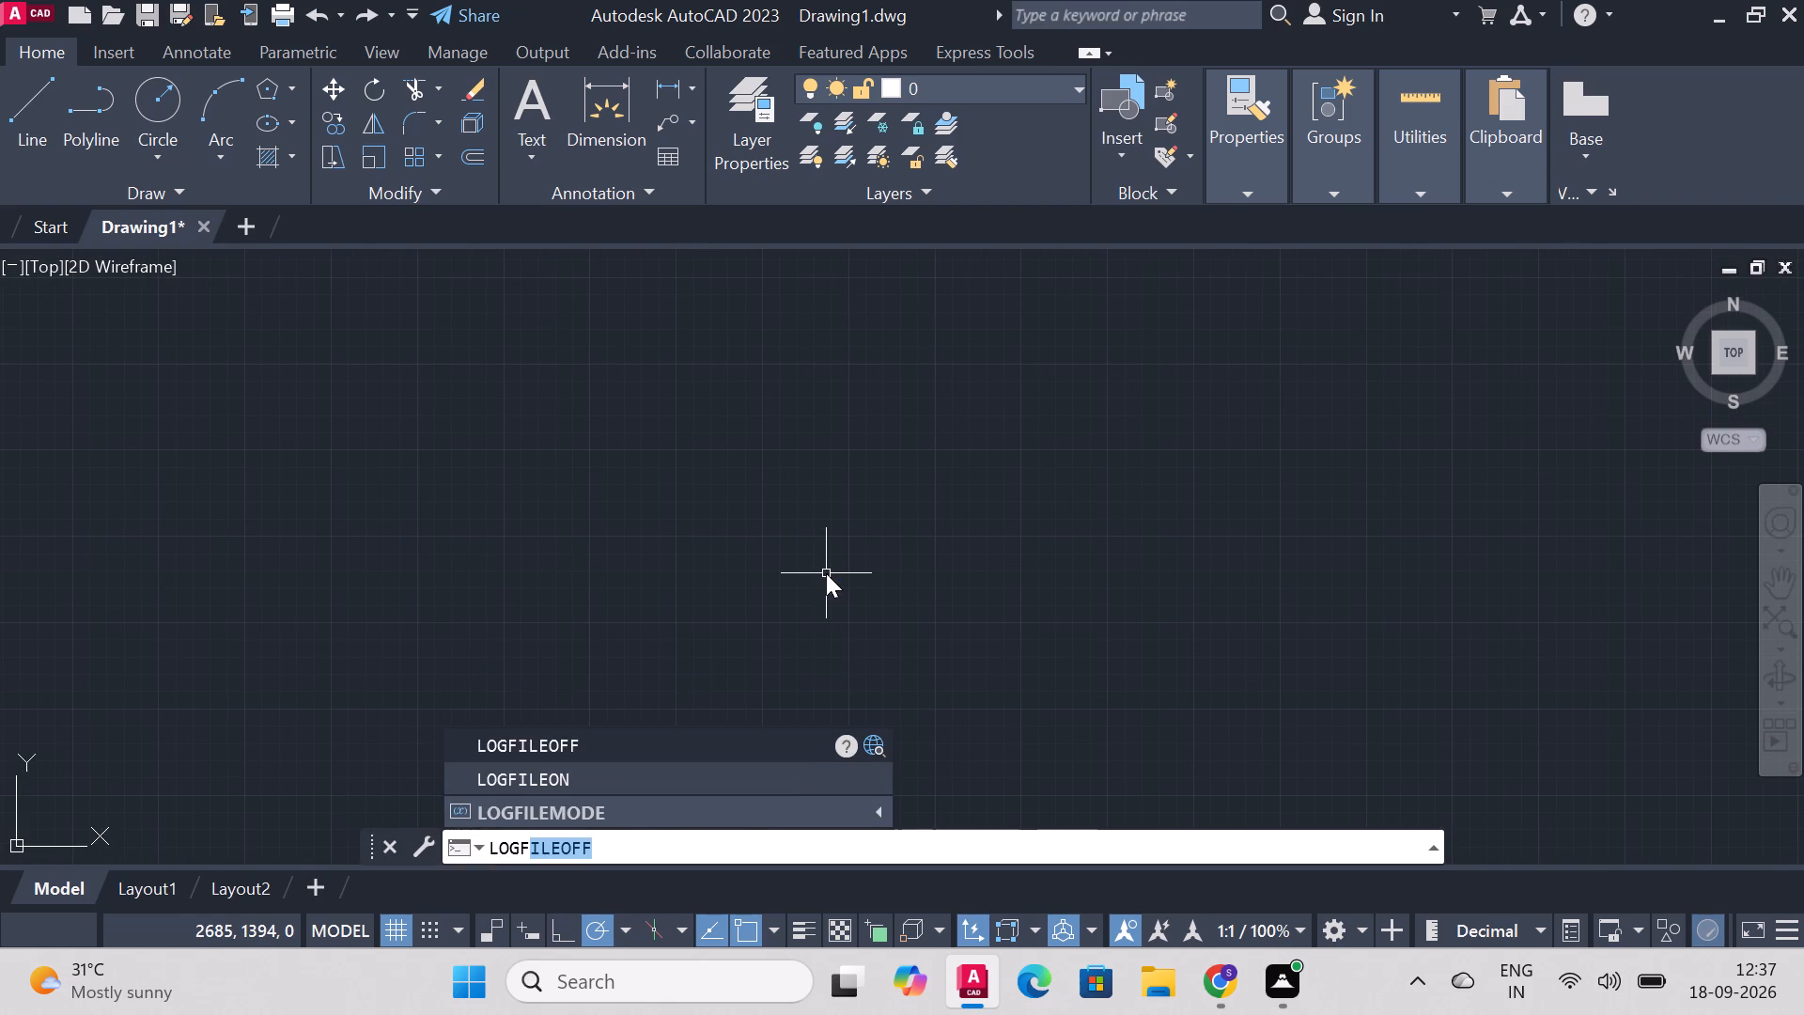
{"action": "key", "text": "Down"}
{"action": "key", "text": "Return"}
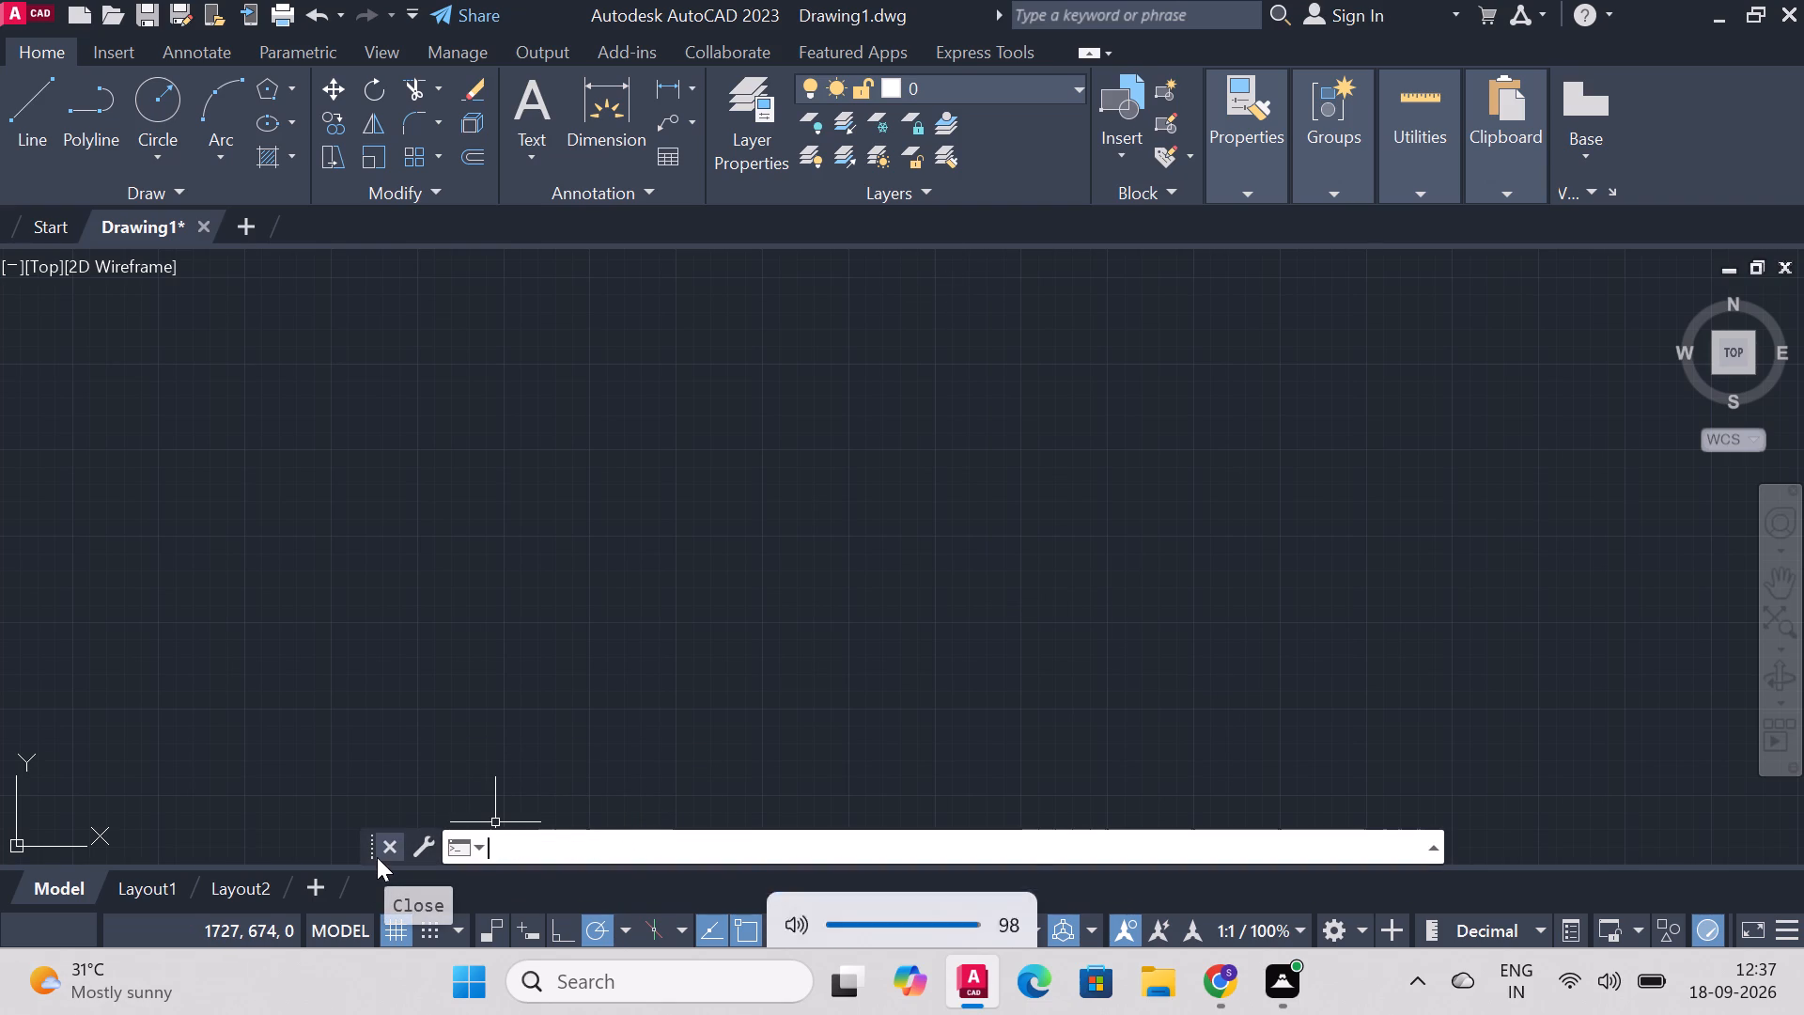
Check the expanded command history and close it.
{"action": "key", "text": "F1"}
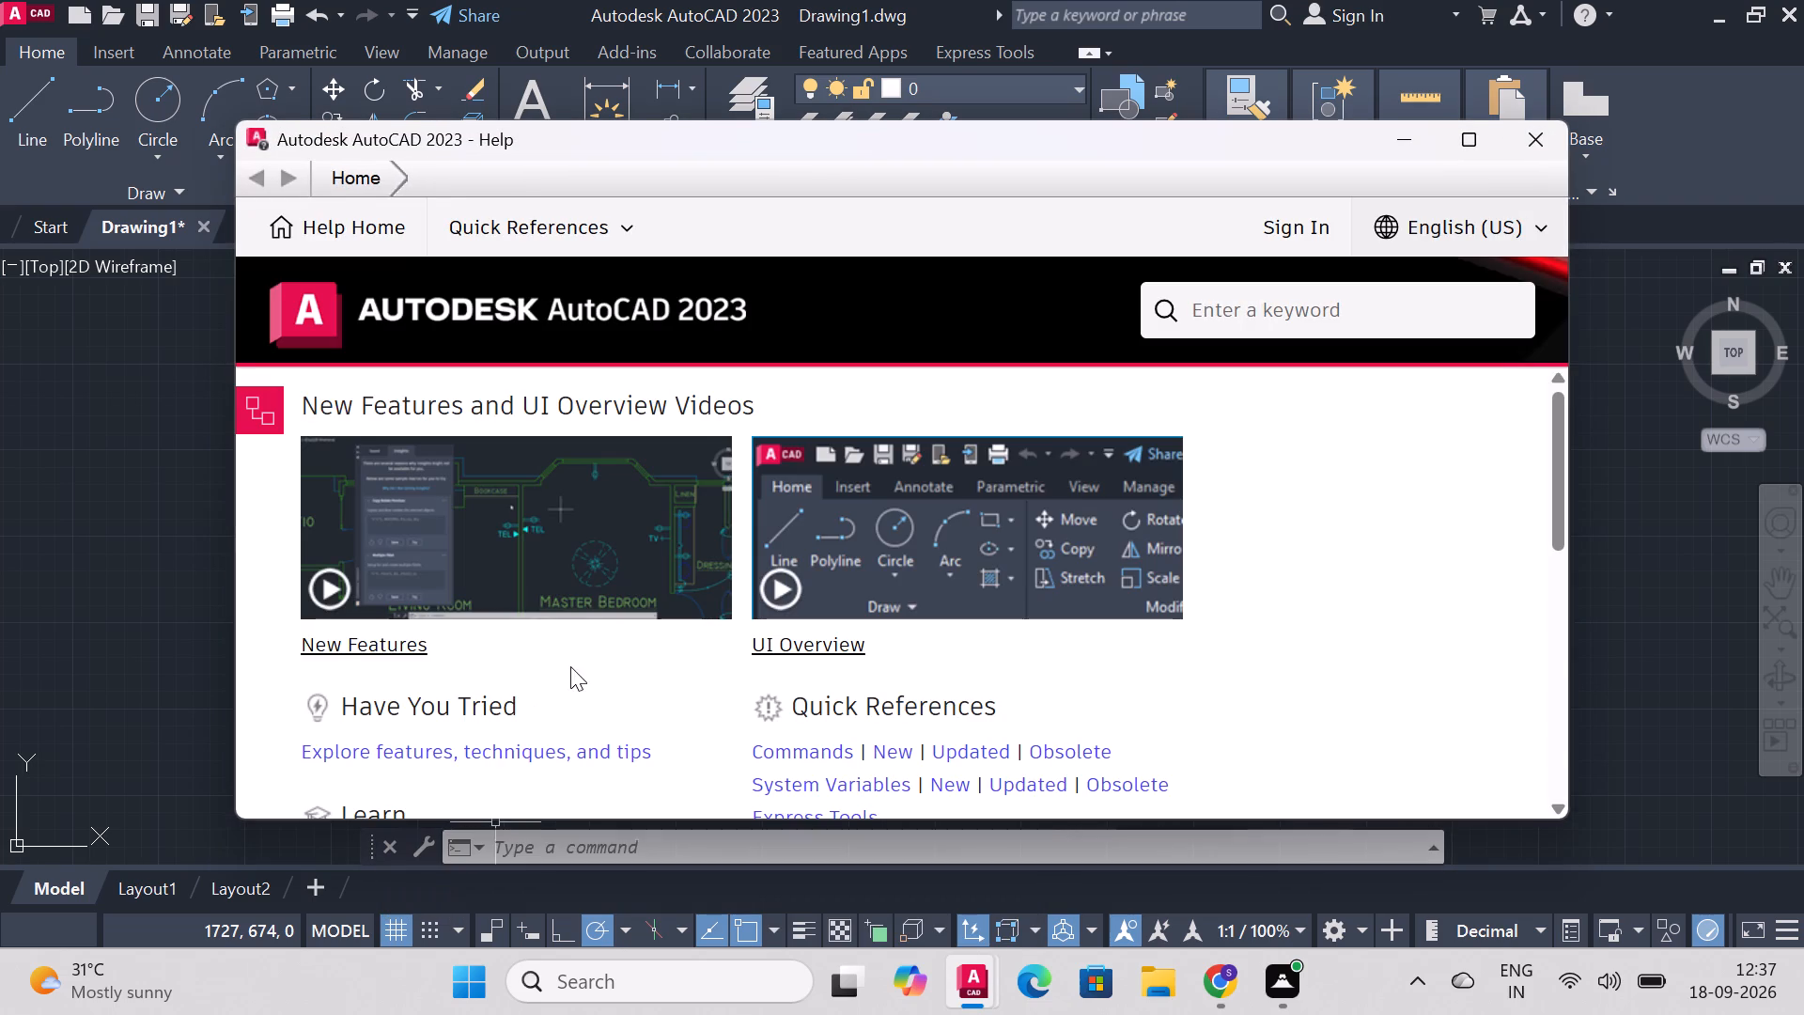
{"action": "left_click", "coordinate": [1529, 148]}
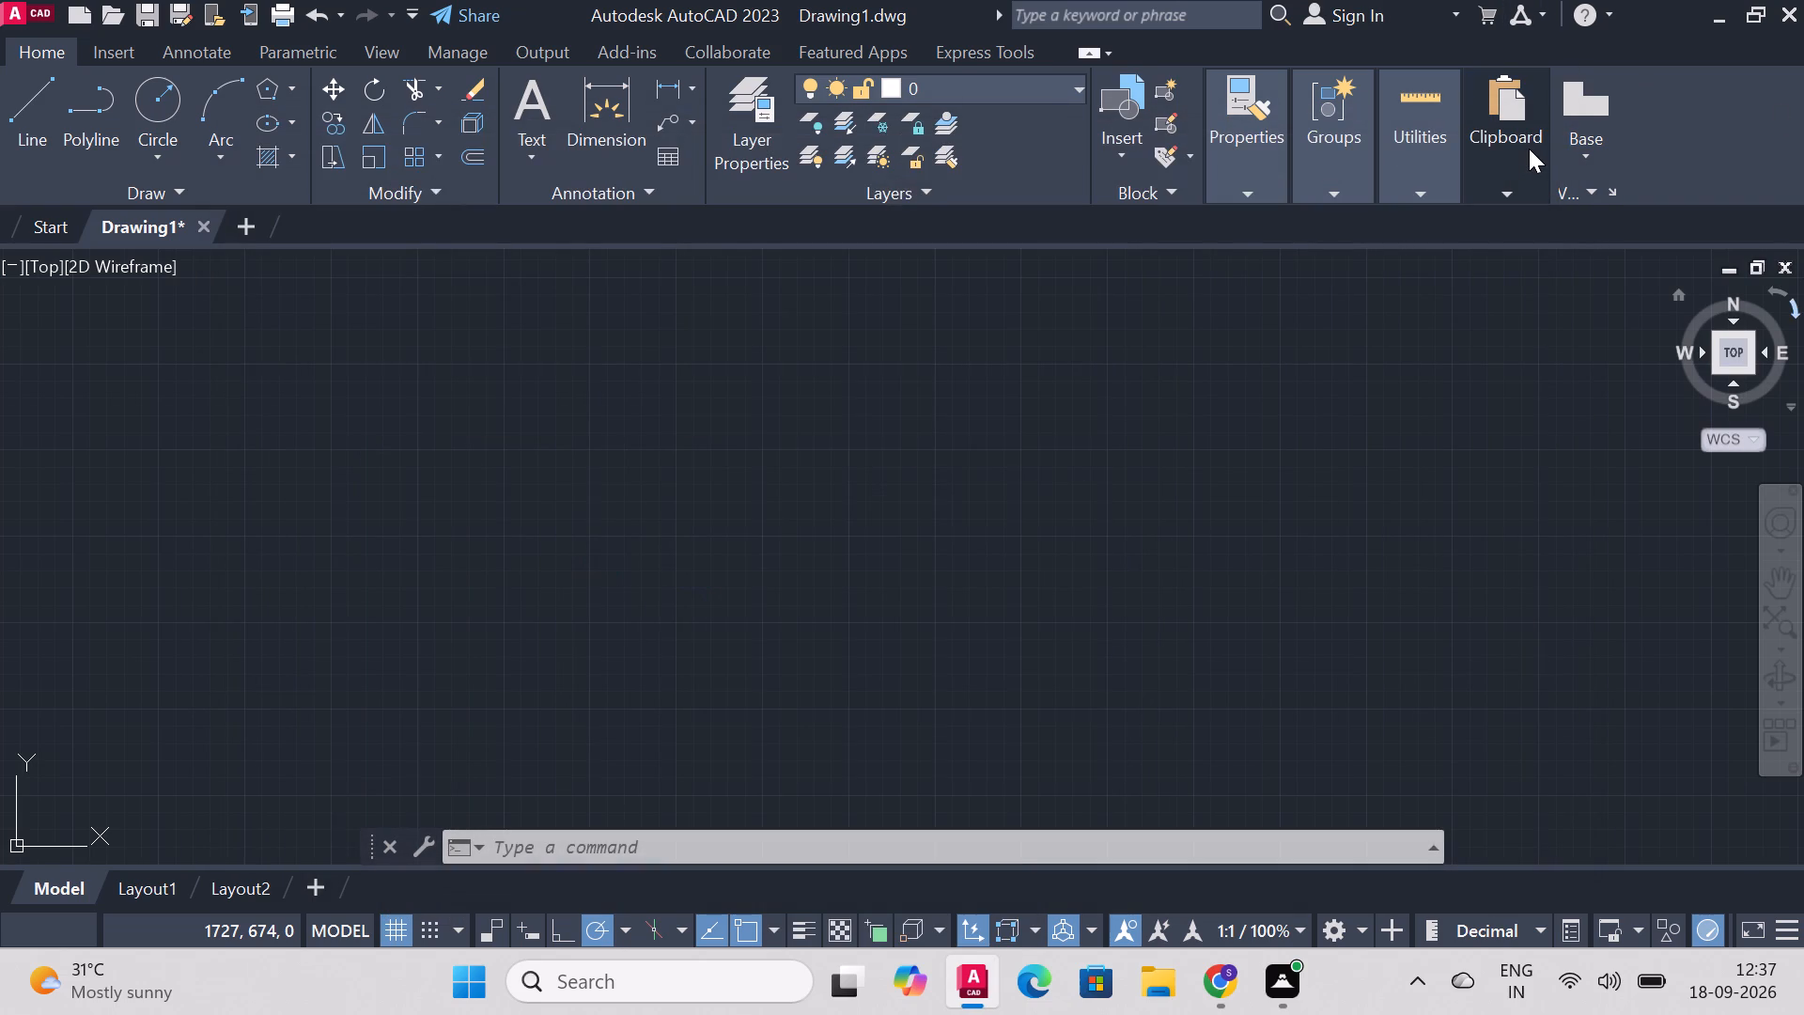
{"action": "key", "text": "F2"}
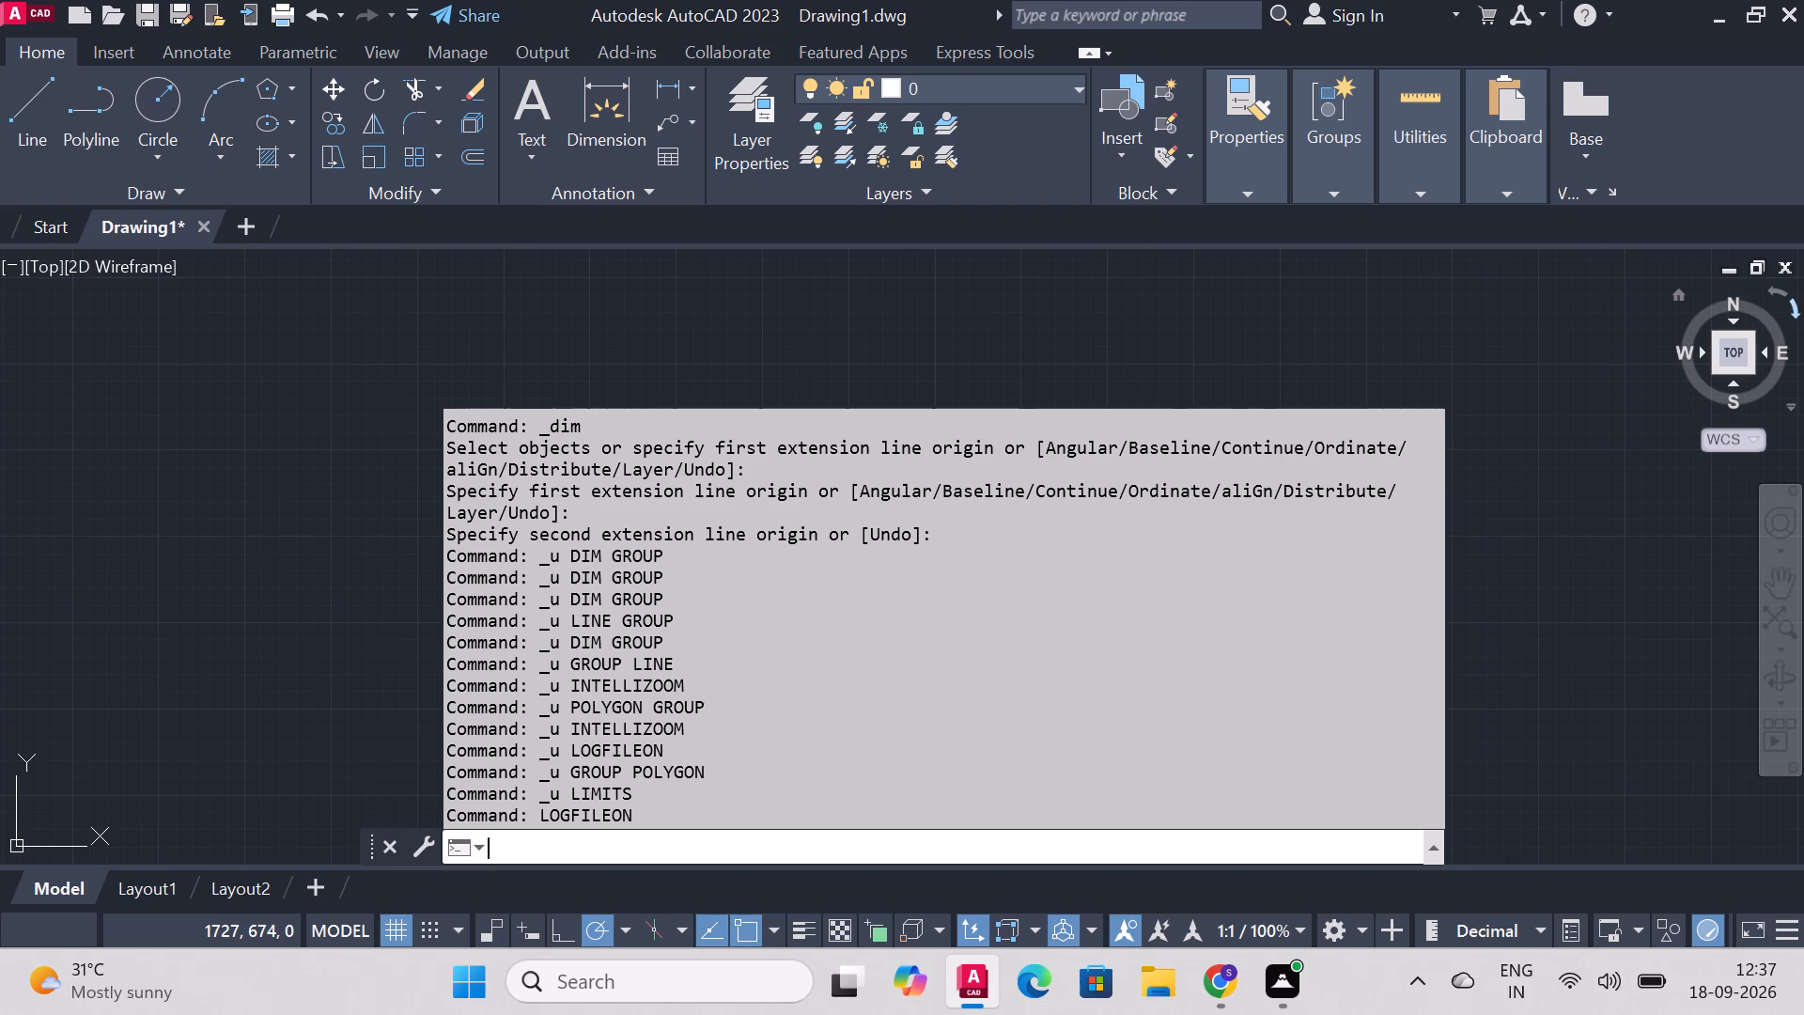
{"action": "left_click", "coordinate": [1476, 464]}
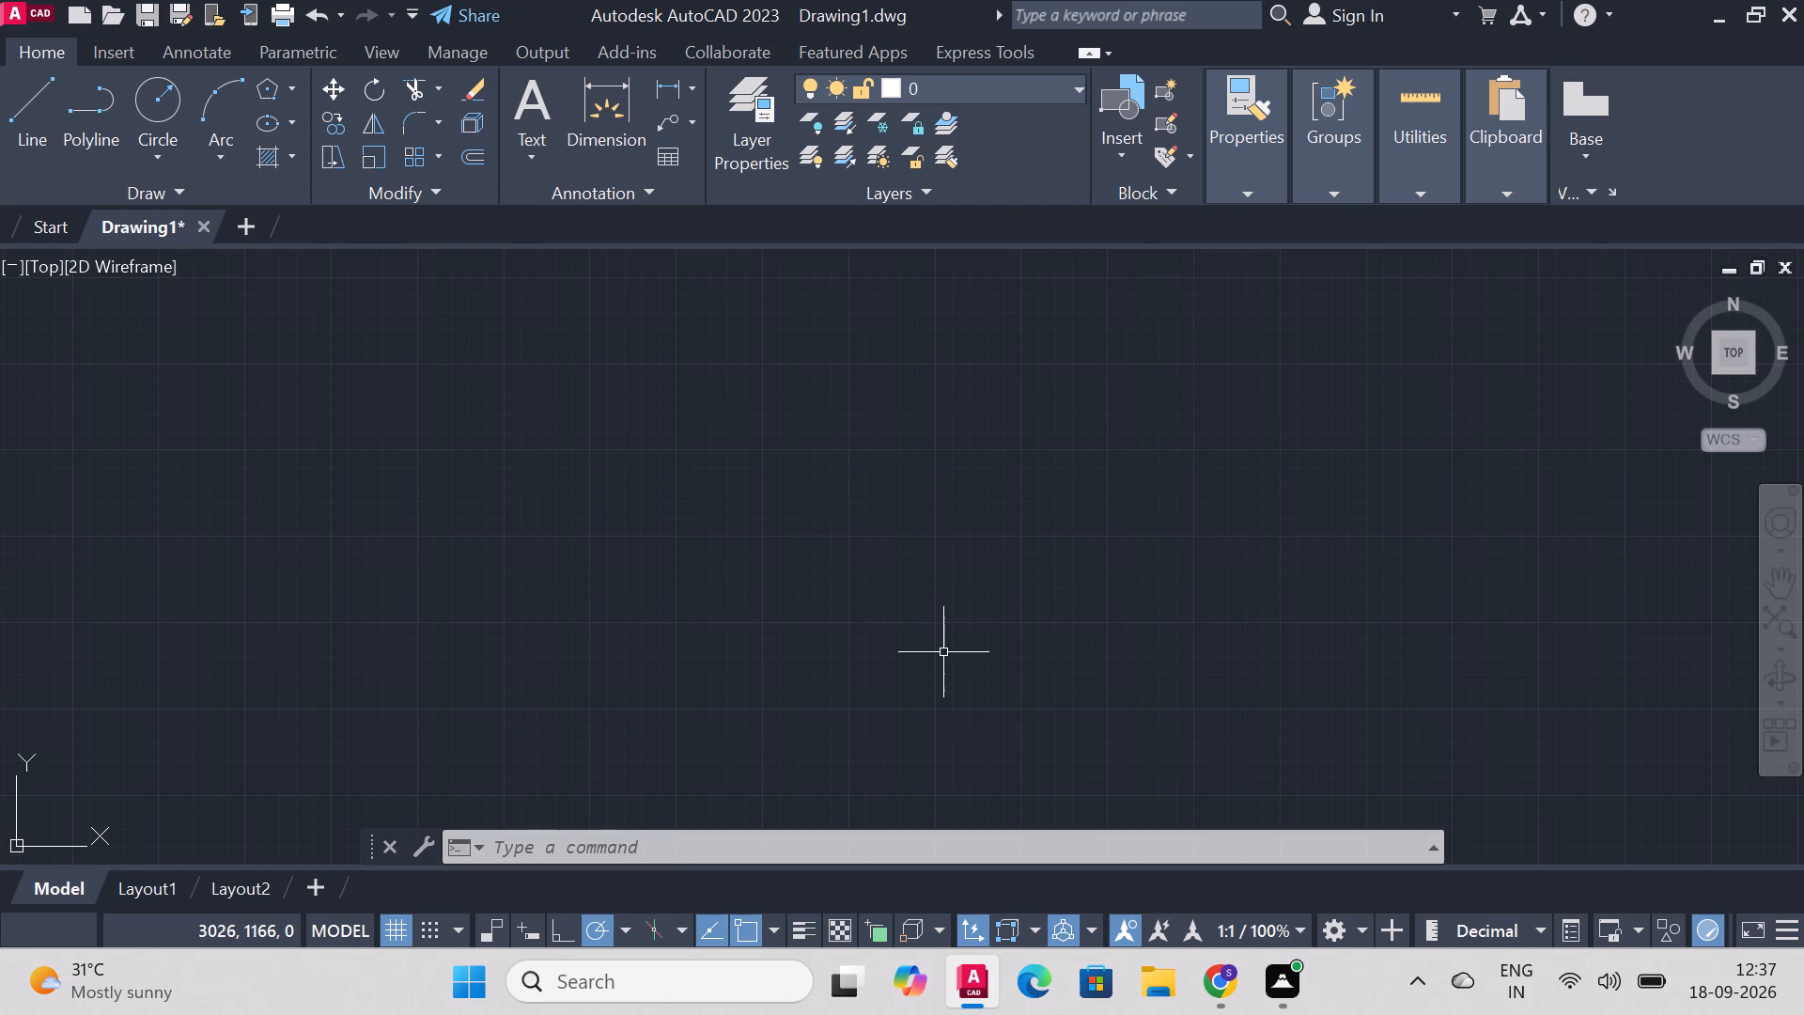
Set the model space limits from 0,0 to 100,100.
{"action": "type", "text": "limits"}
{"action": "key", "text": "Return"}
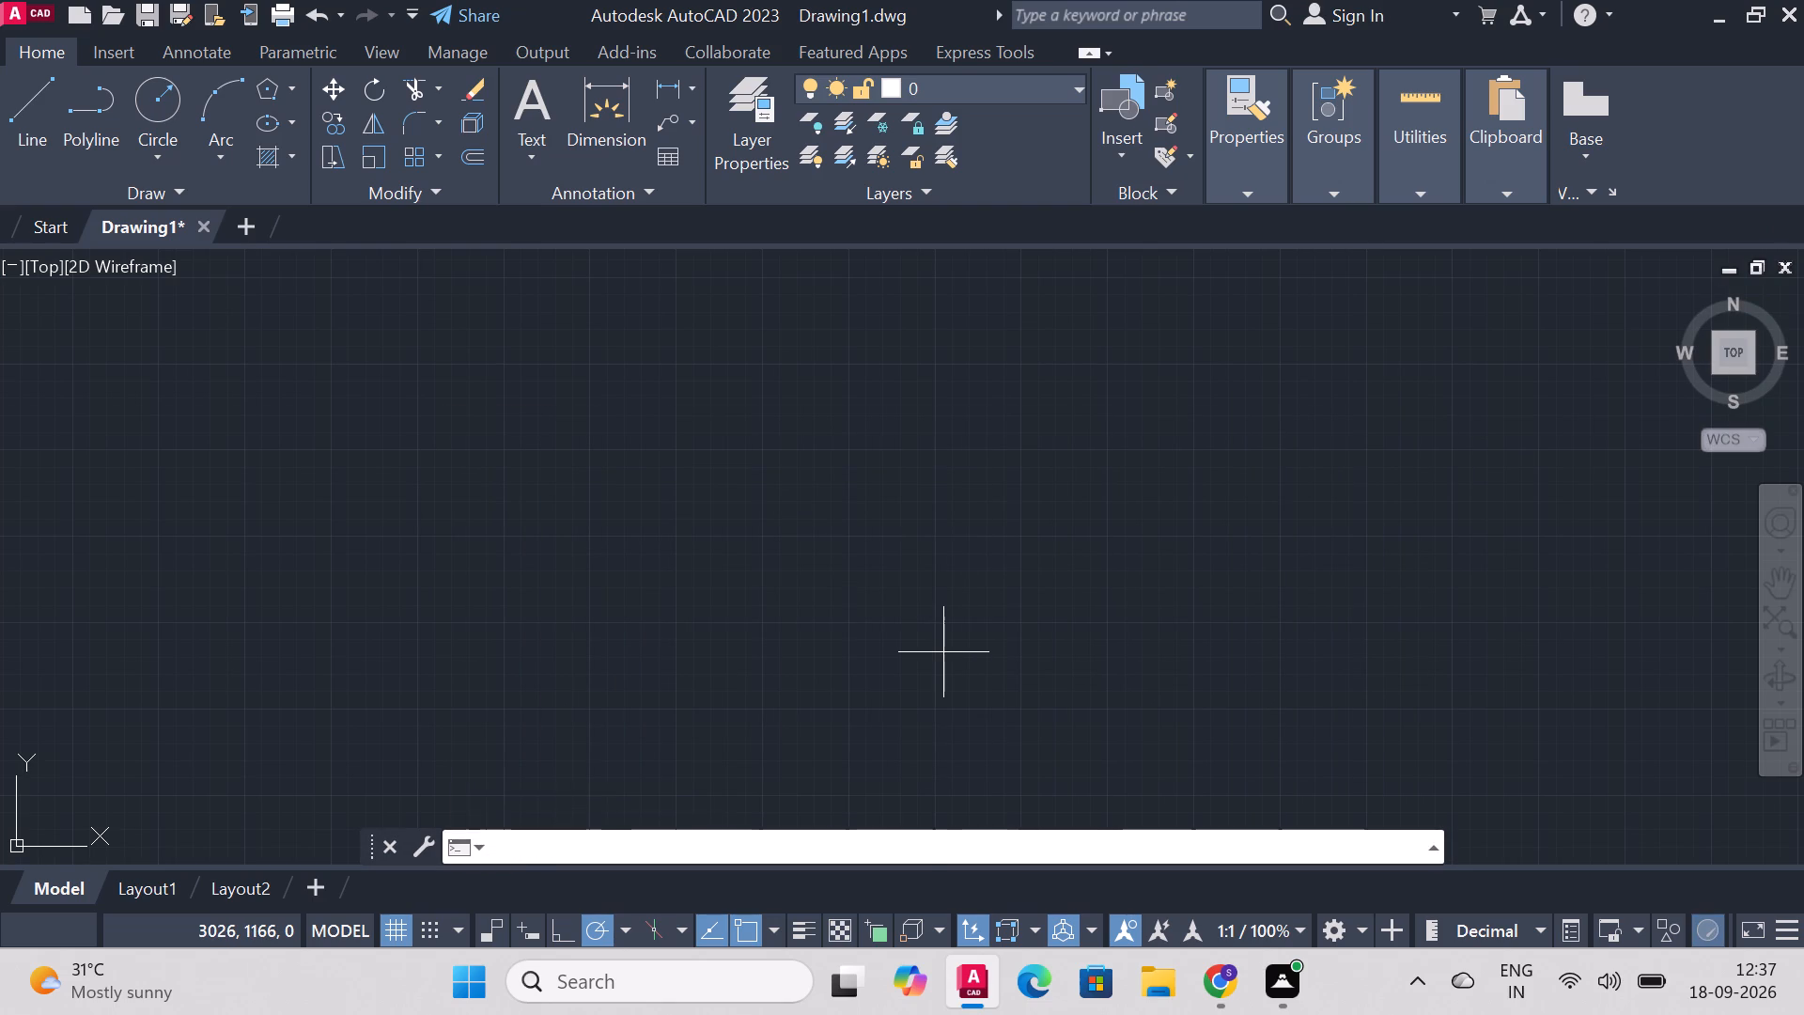
{"action": "type", "text": "0,0"}
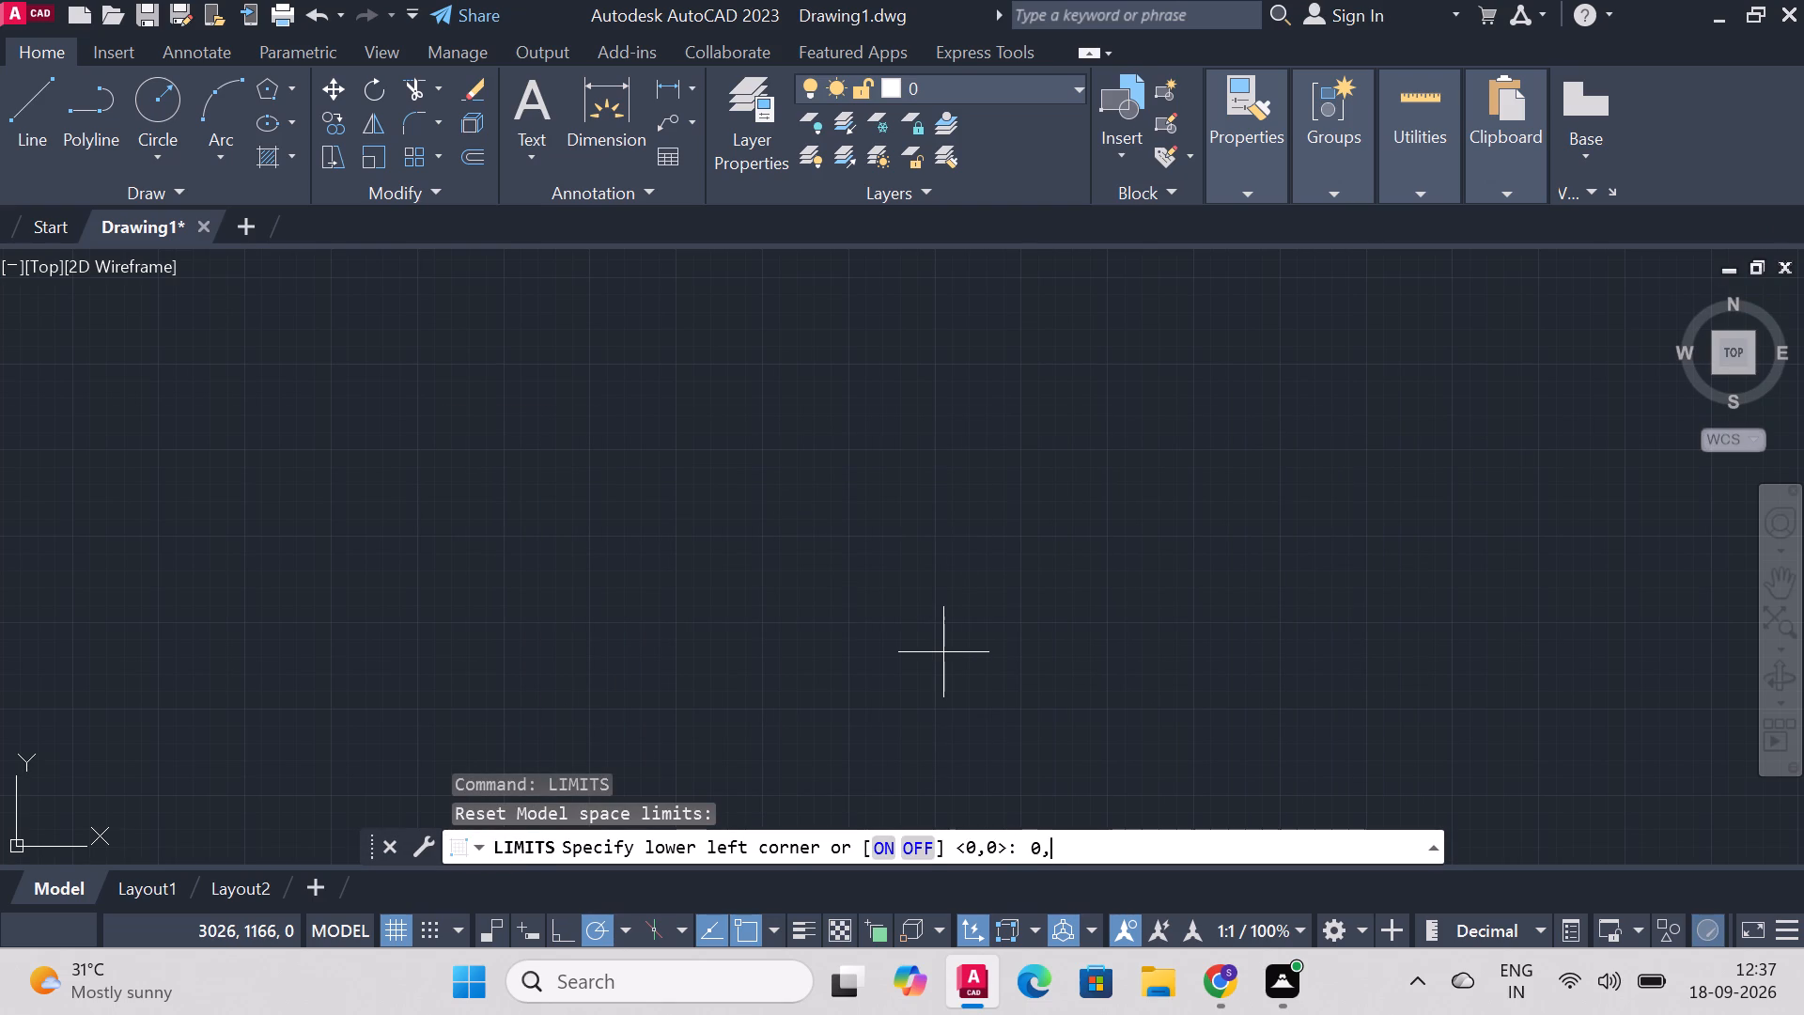
{"action": "key", "text": "Return"}
{"action": "type", "text": "100"}
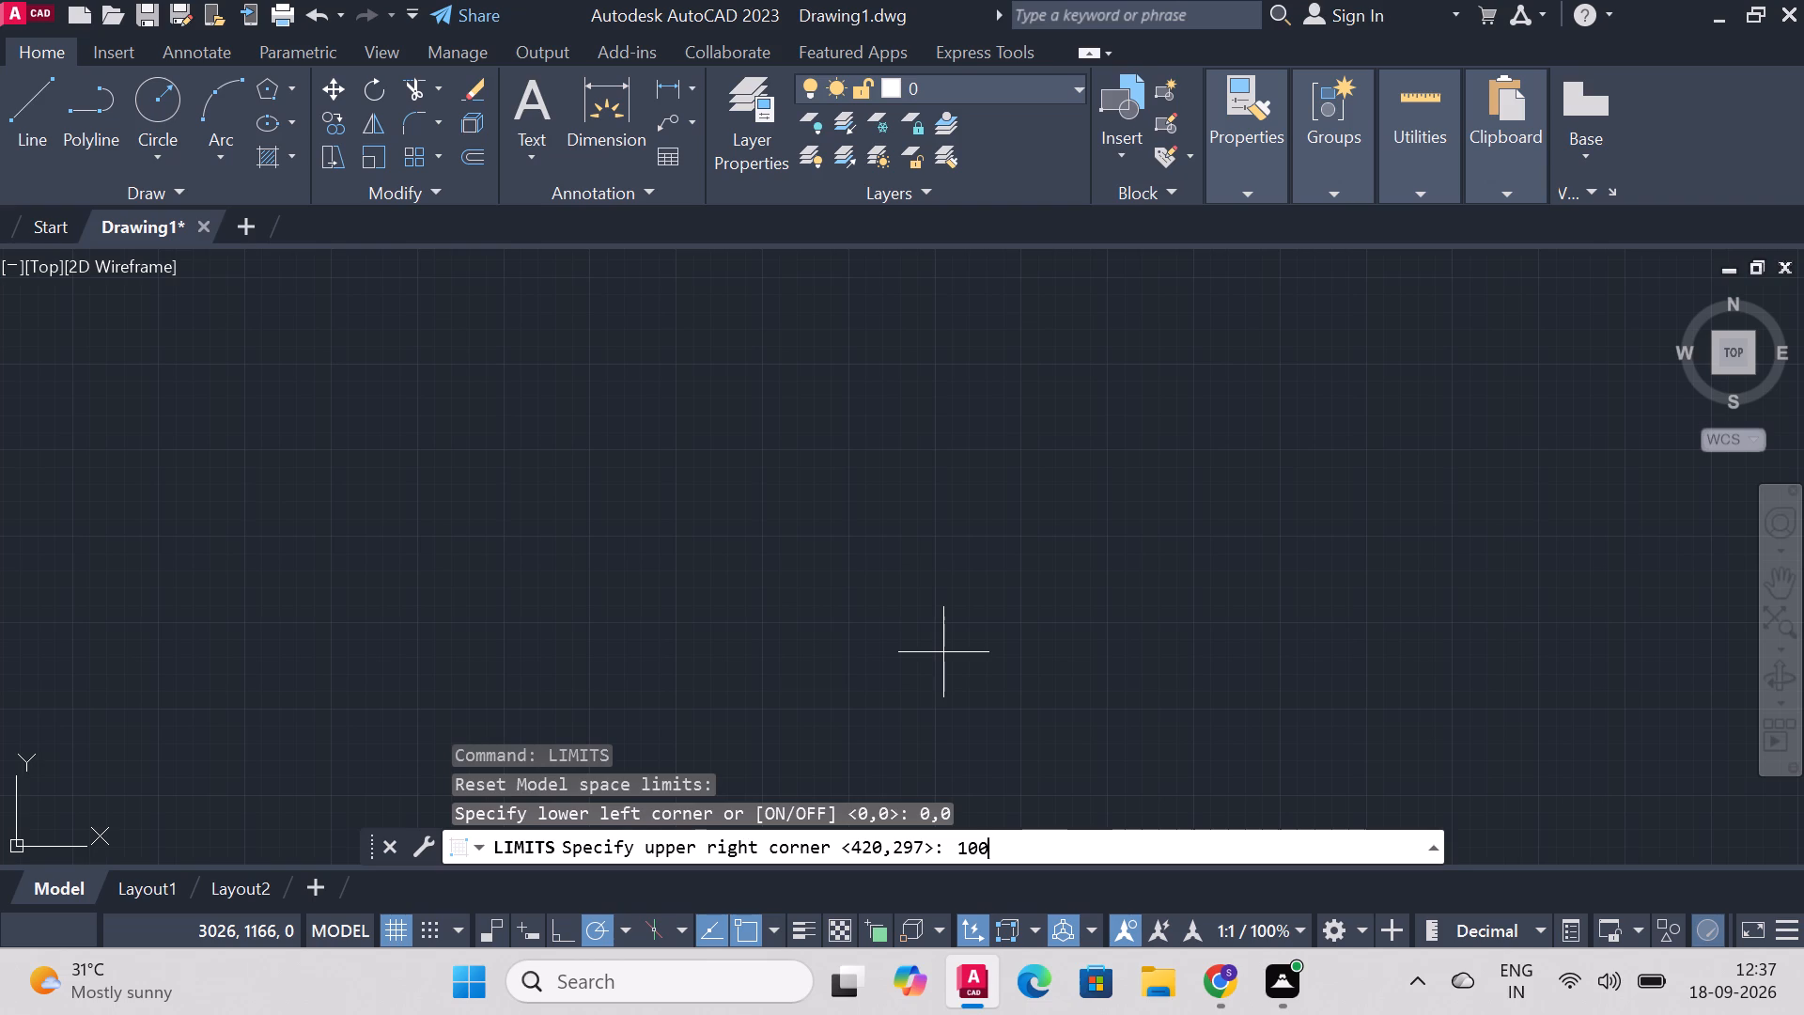
{"action": "type", "text": ",100"}
{"action": "key", "text": "Return"}
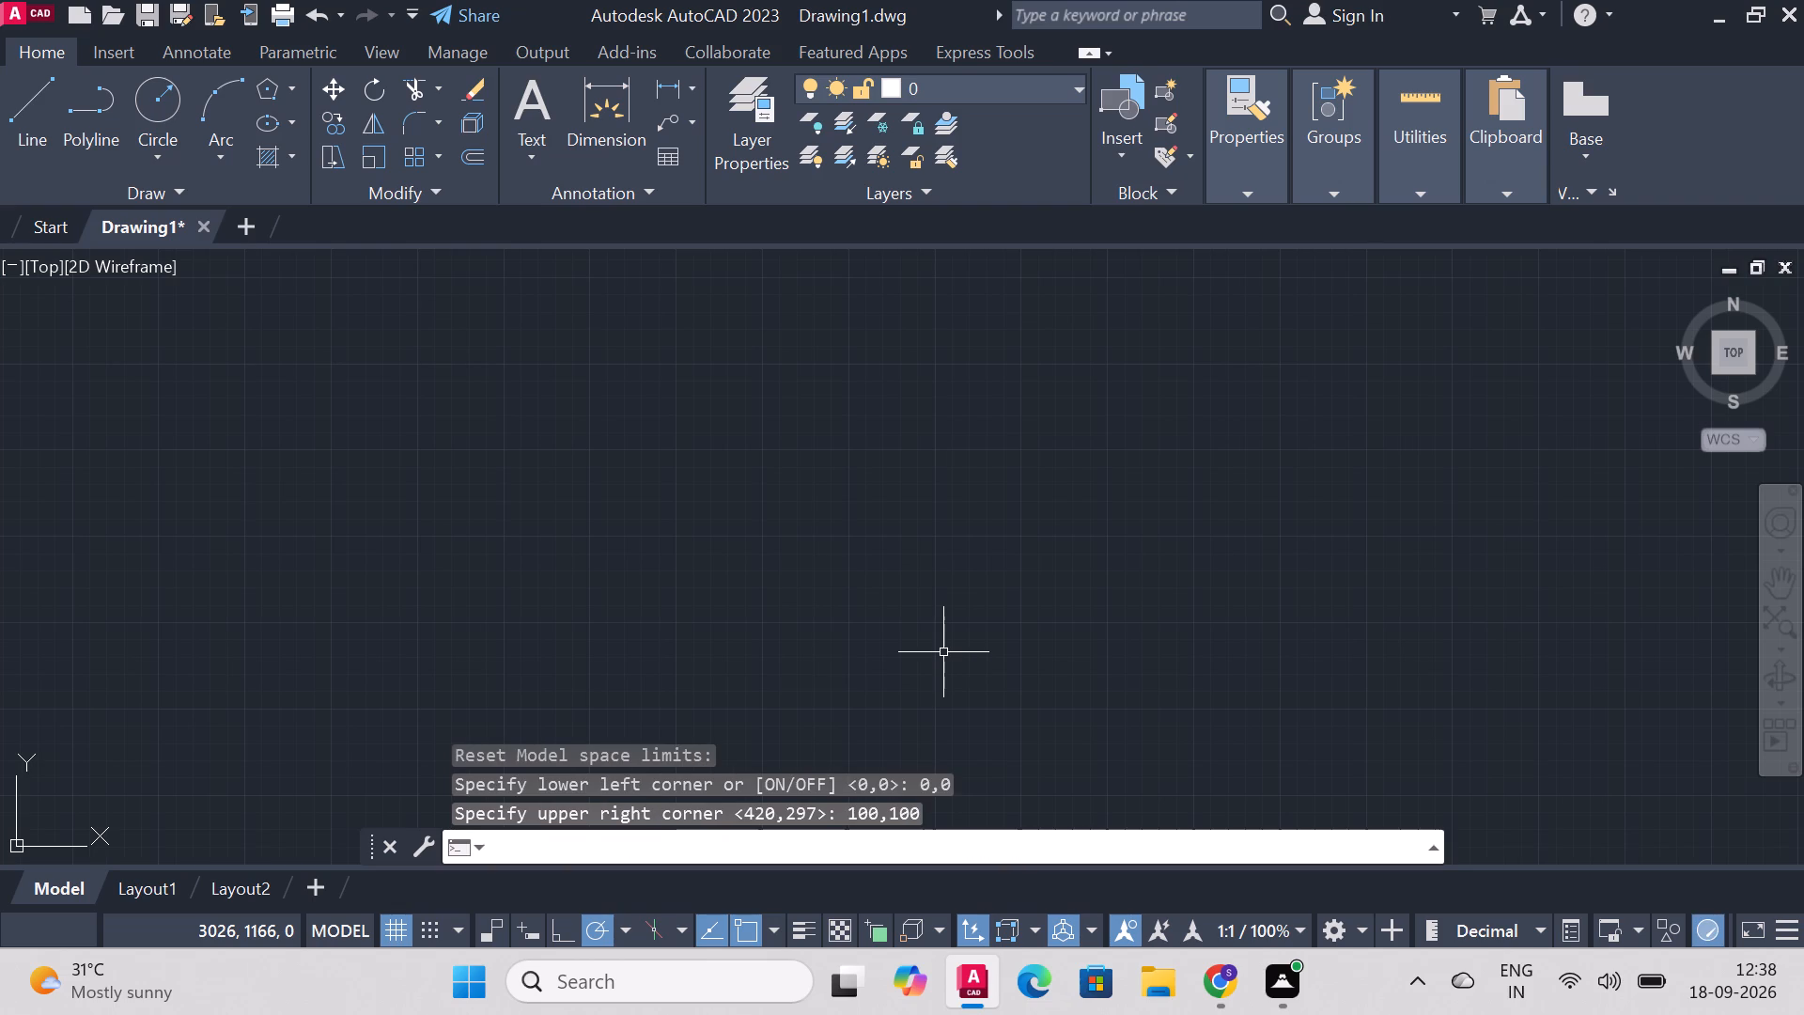
Draw a 6-sided polygon inscribed in a circle of radius 10 in an empty area of the drawing.
{"action": "left_click", "coordinate": [263, 94]}
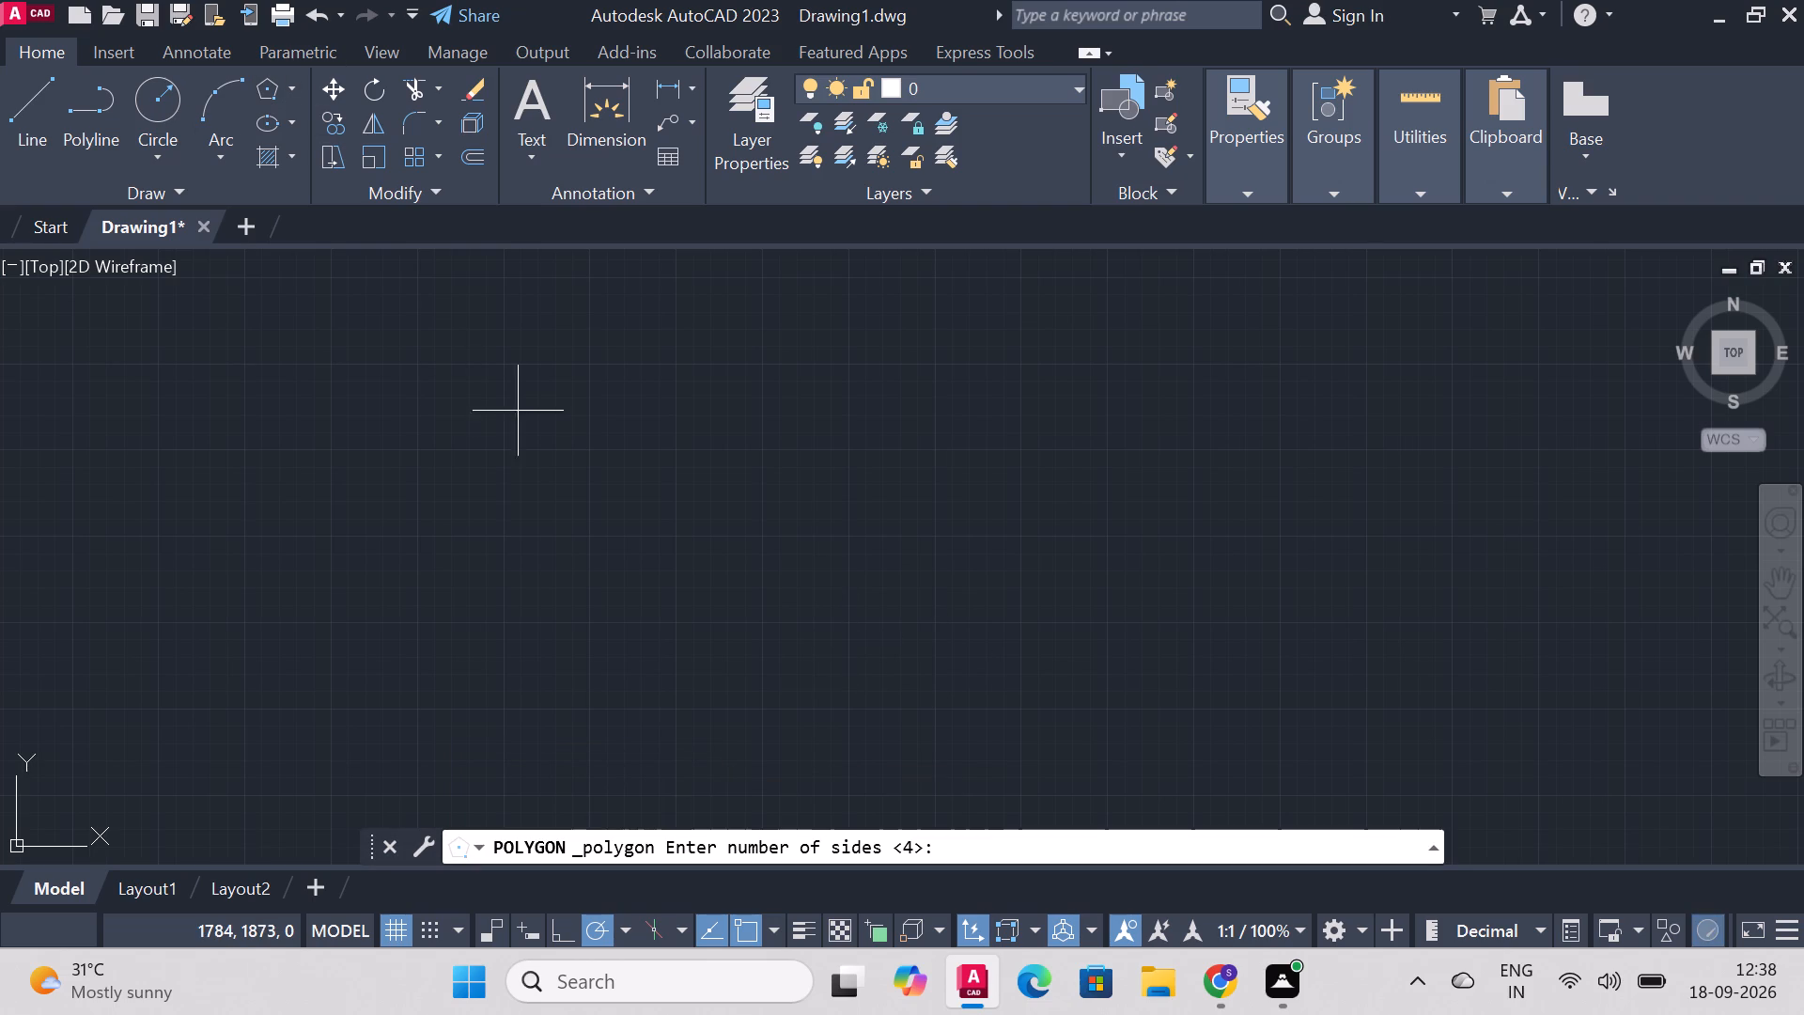
{"action": "key", "text": "6"}
{"action": "key", "text": "Return"}
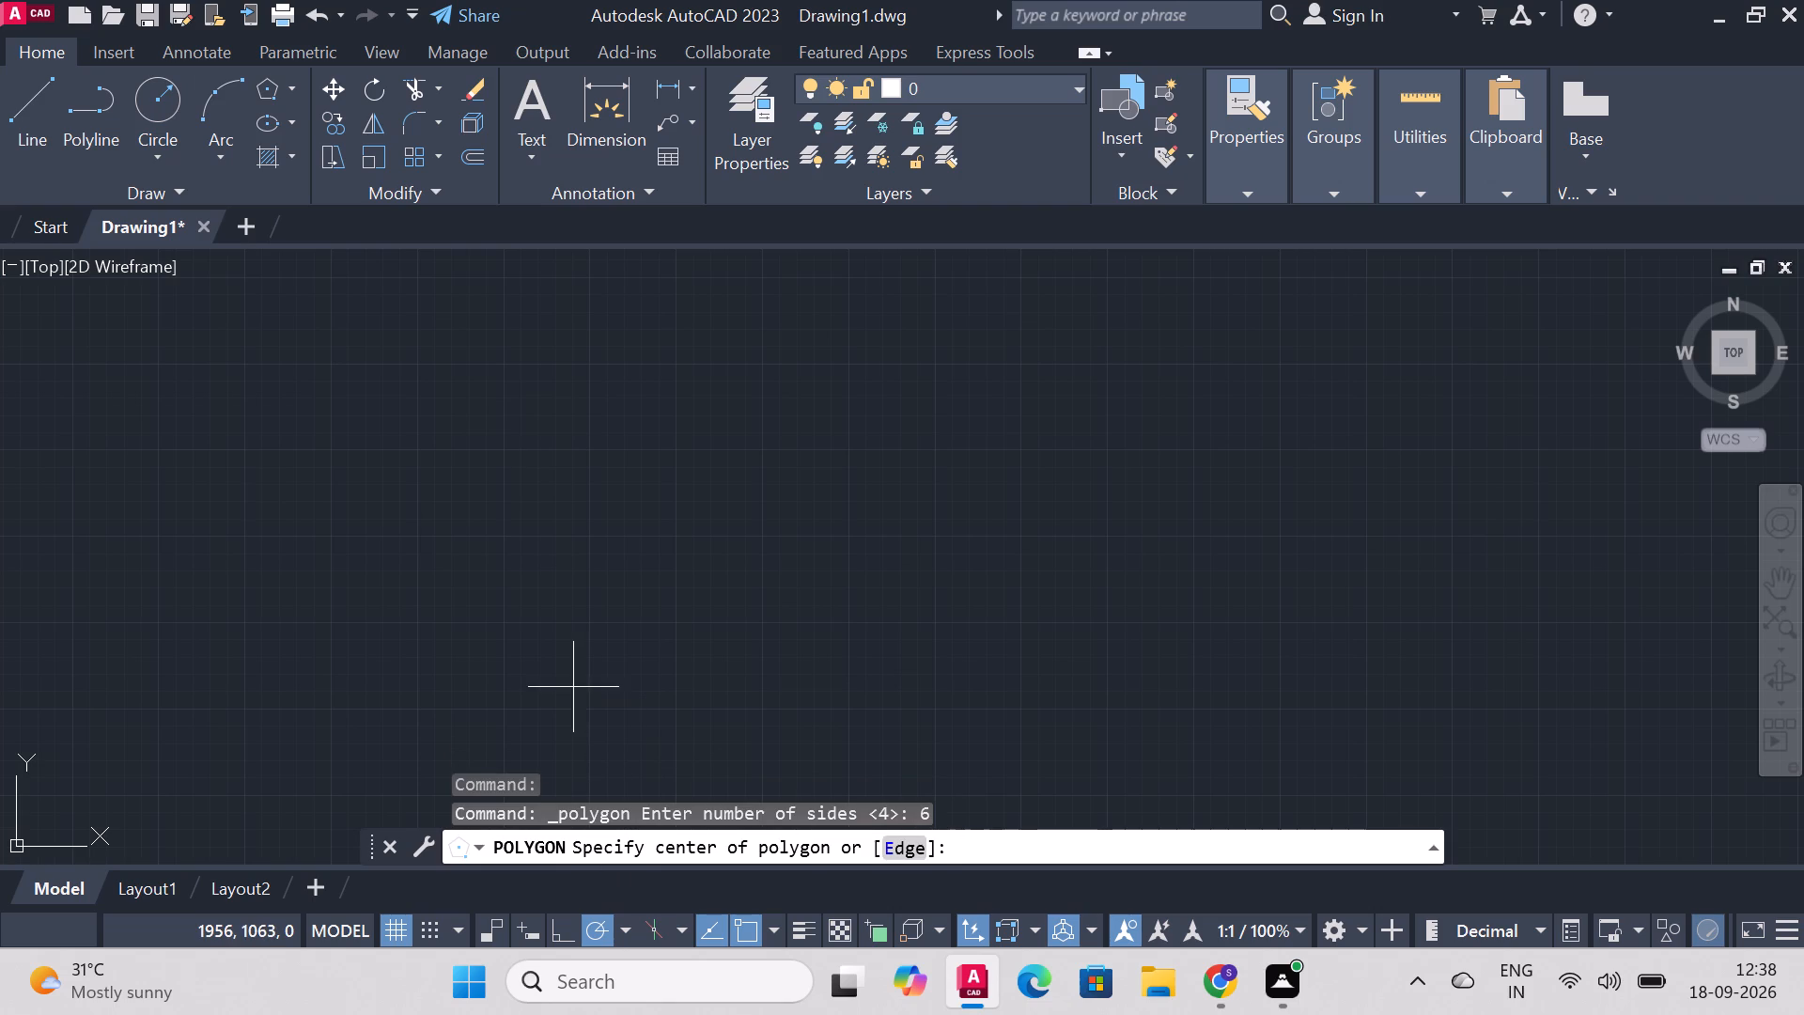
{"action": "left_click", "coordinate": [571, 559]}
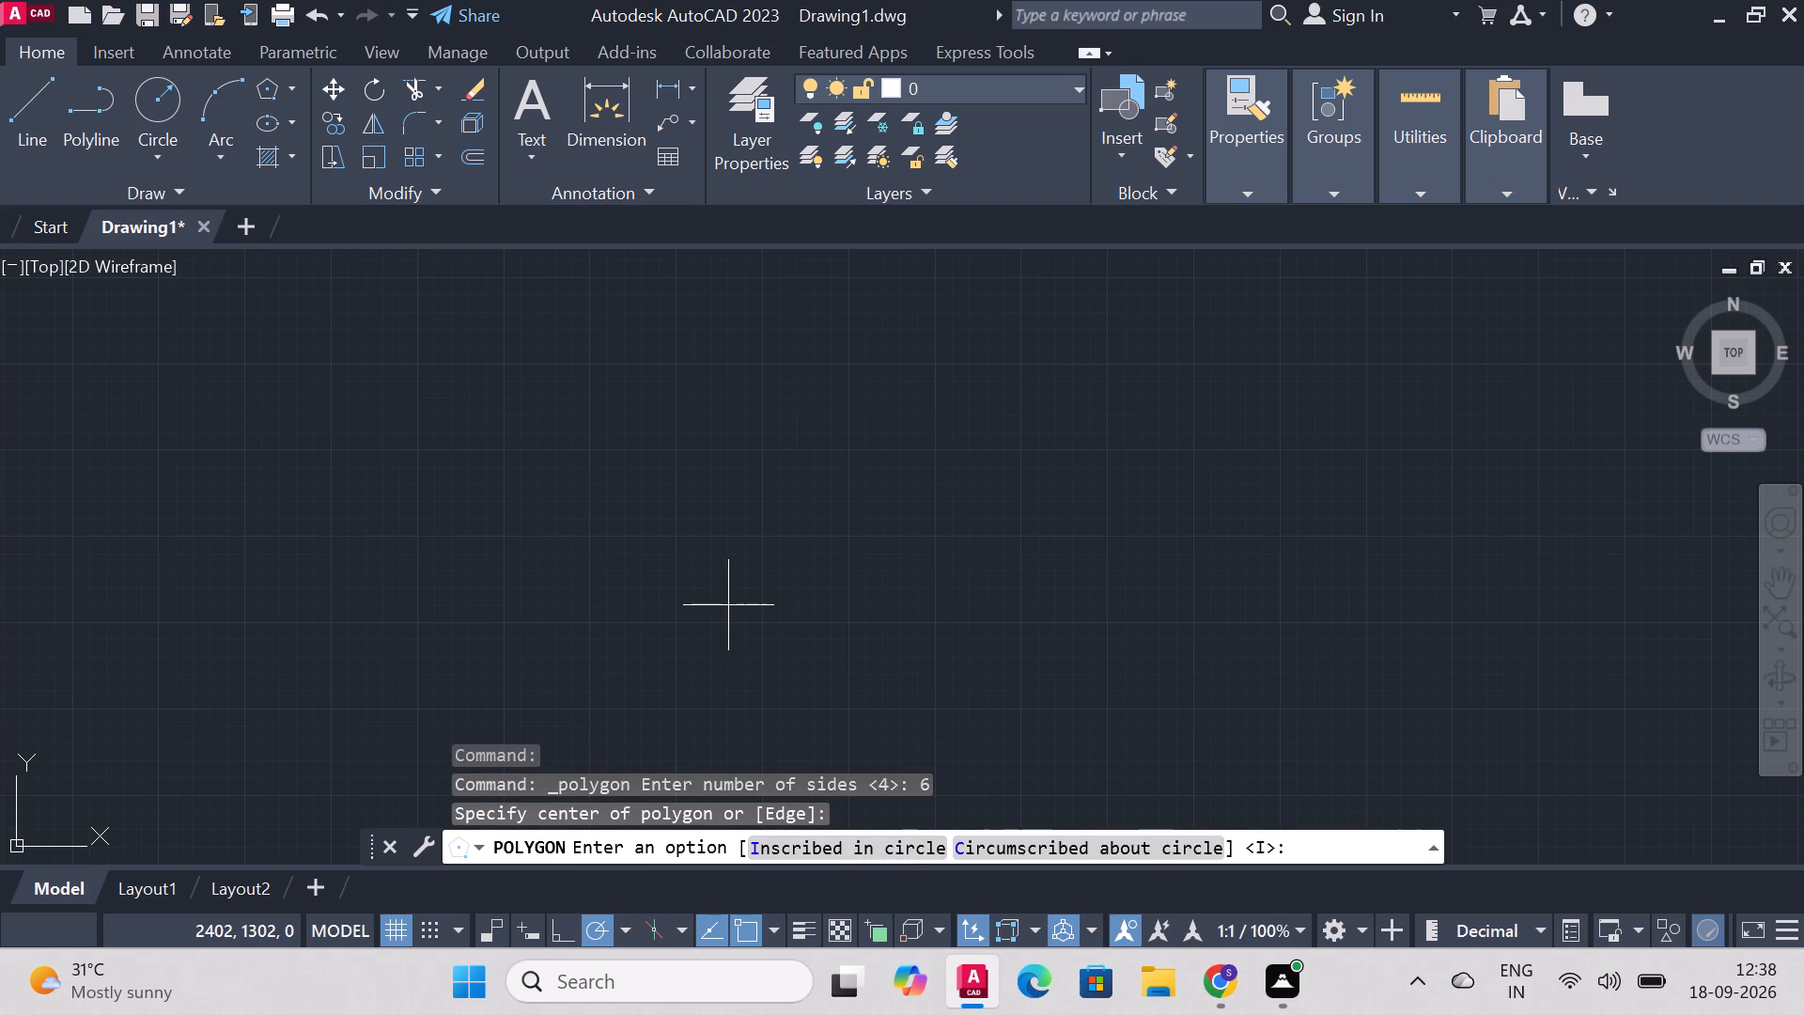
{"action": "key", "text": "i"}
{"action": "key", "text": "Return"}
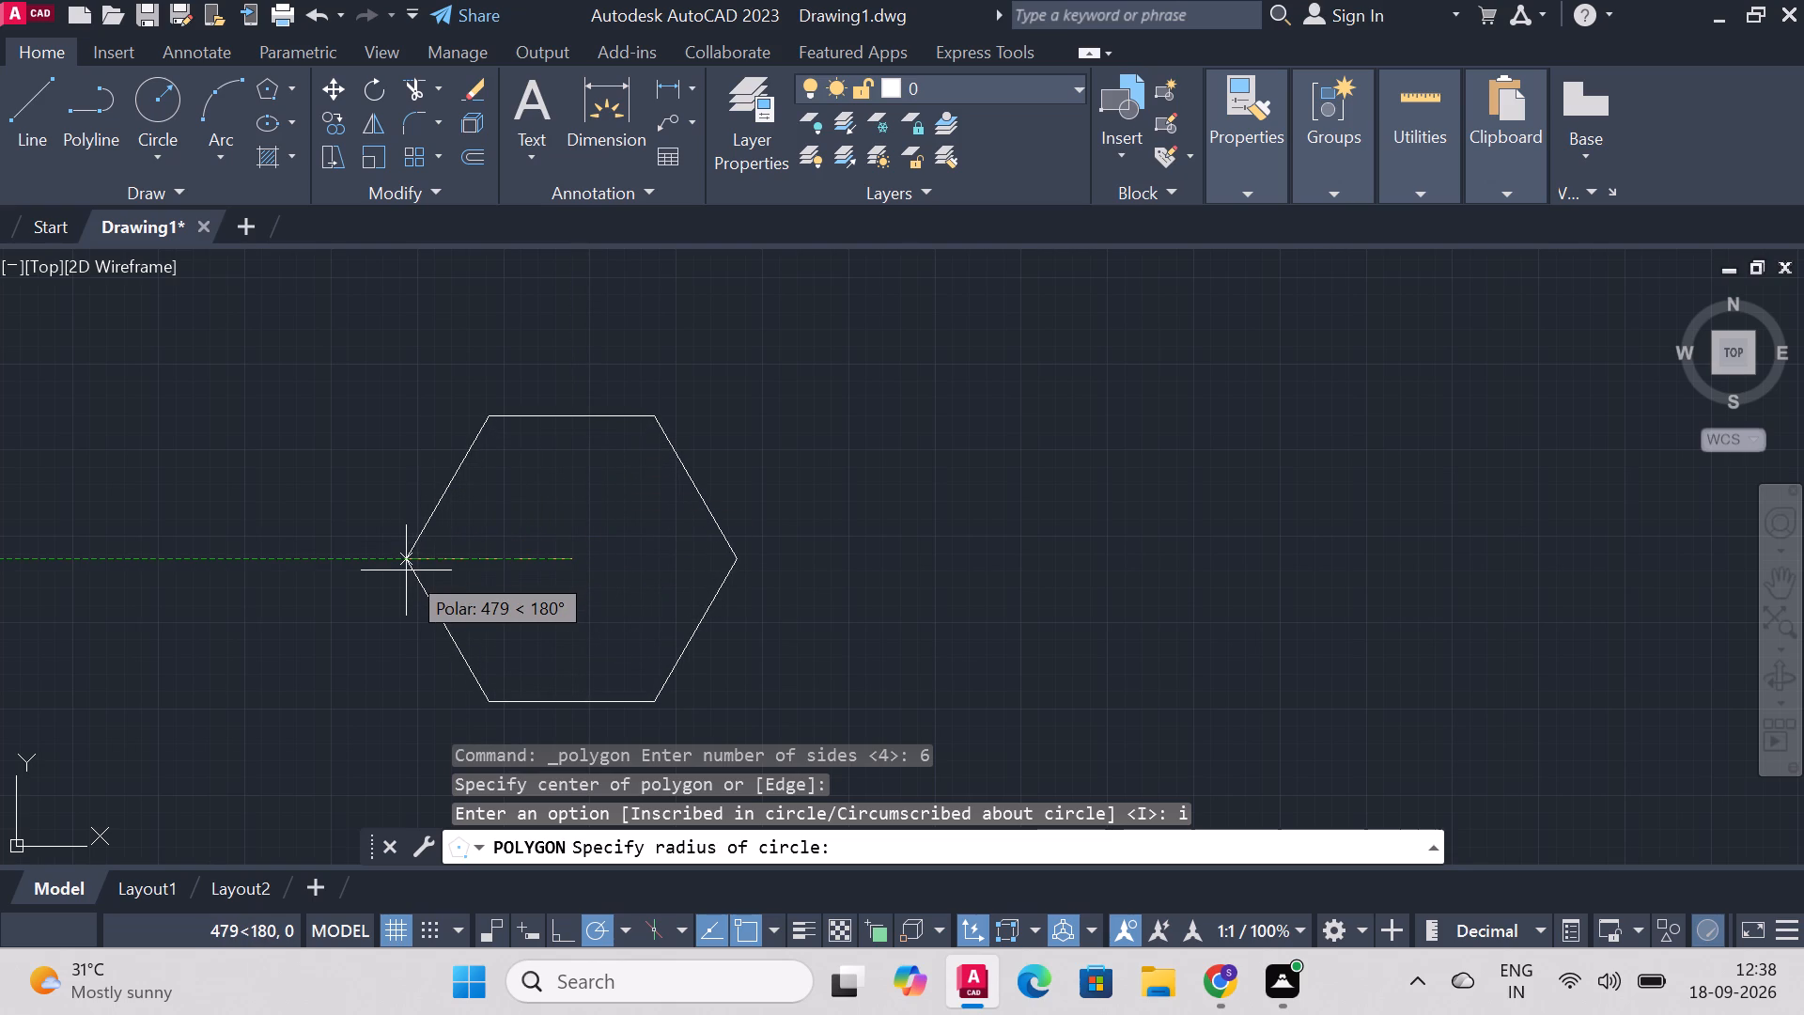
{"action": "type", "text": "10"}
{"action": "key", "text": "Return"}
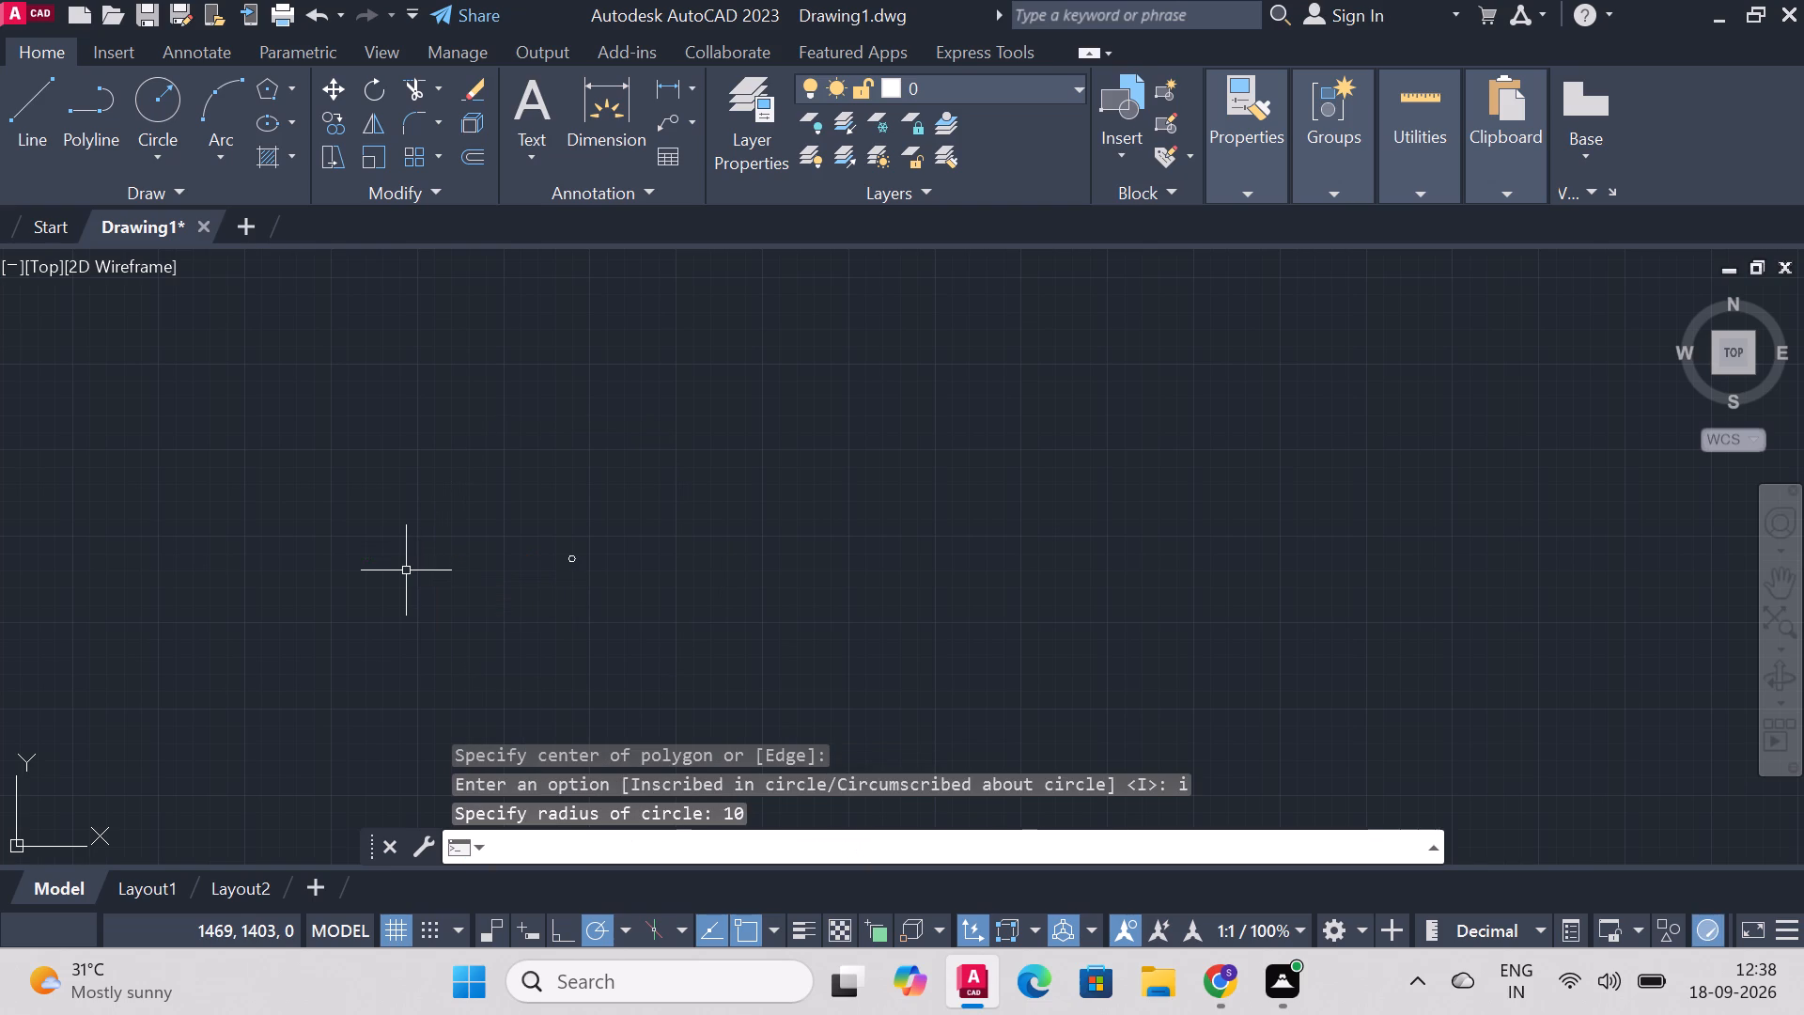
Examine the newly drawn hexagon up close.
{"action": "scroll", "coordinate": [489, 587], "scroll_direction": "up", "scroll_amount": 4}
{"action": "scroll", "coordinate": [1087, 318], "scroll_direction": "up", "scroll_amount": 3}
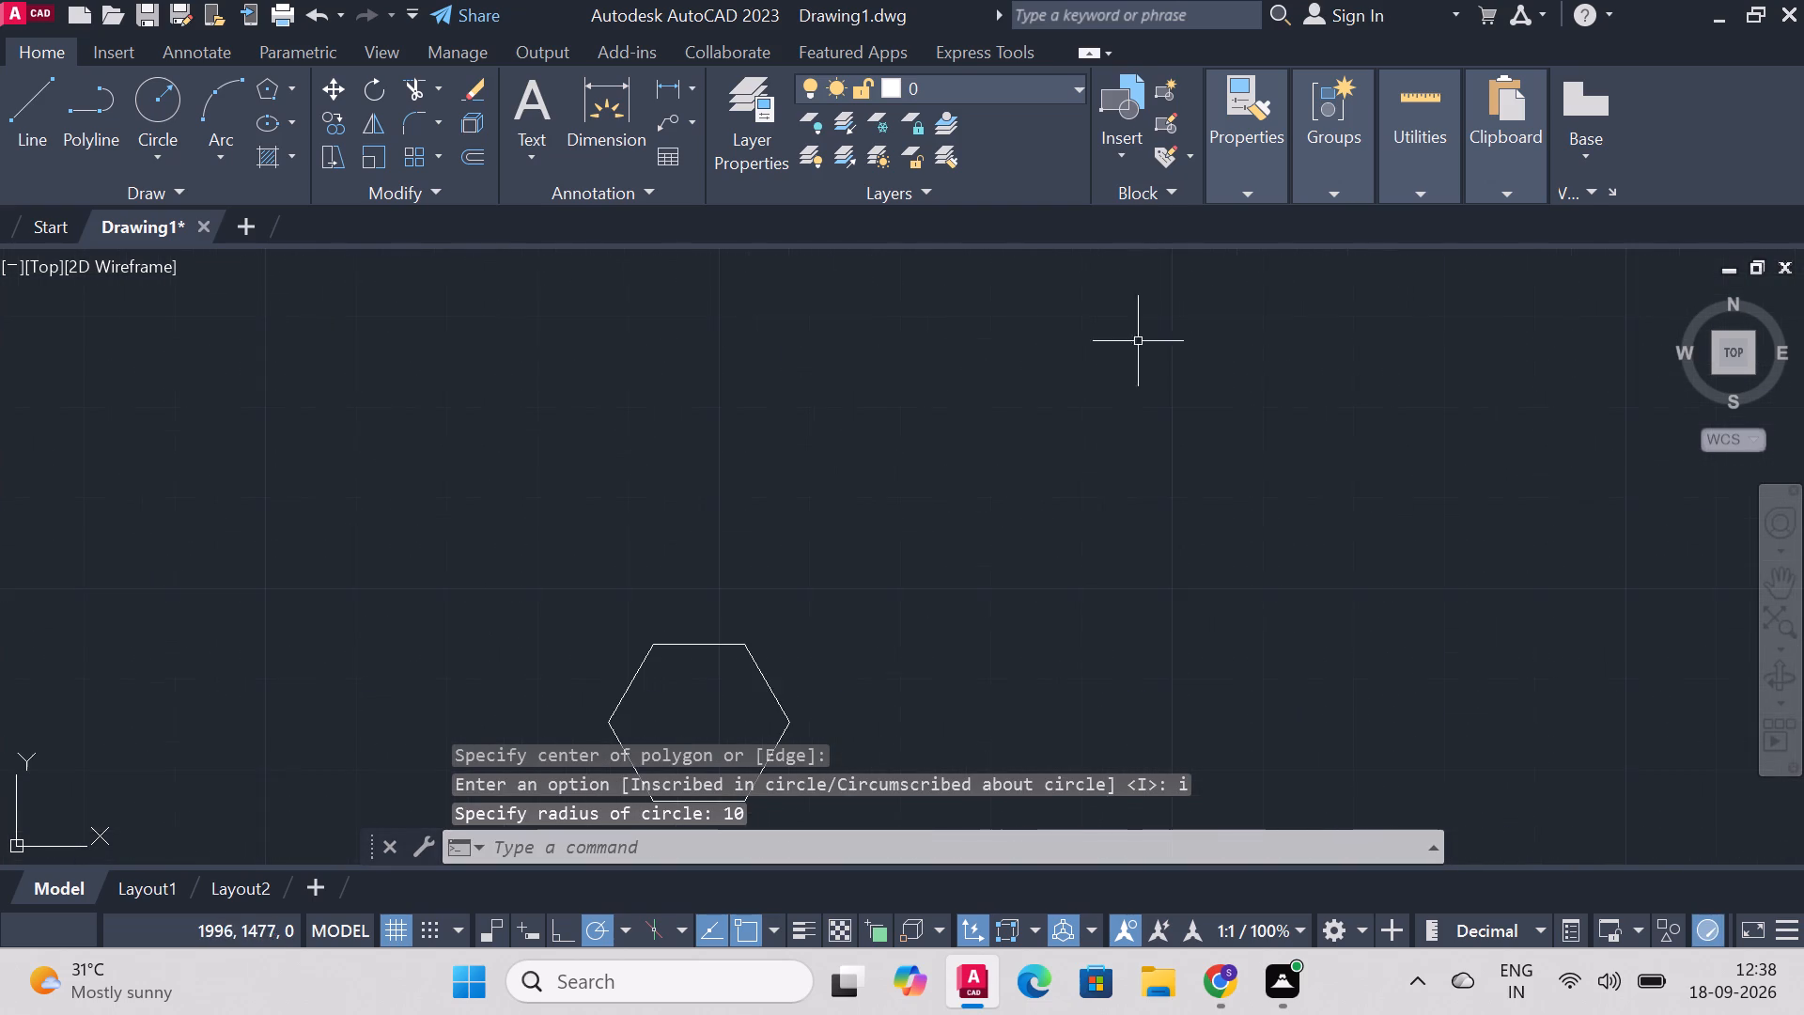
{"action": "scroll", "coordinate": [824, 687], "scroll_direction": "down", "scroll_amount": 2}
{"action": "scroll", "coordinate": [829, 747], "scroll_direction": "up", "scroll_amount": 2}
{"action": "scroll", "coordinate": [674, 659], "scroll_direction": "down", "scroll_amount": 2}
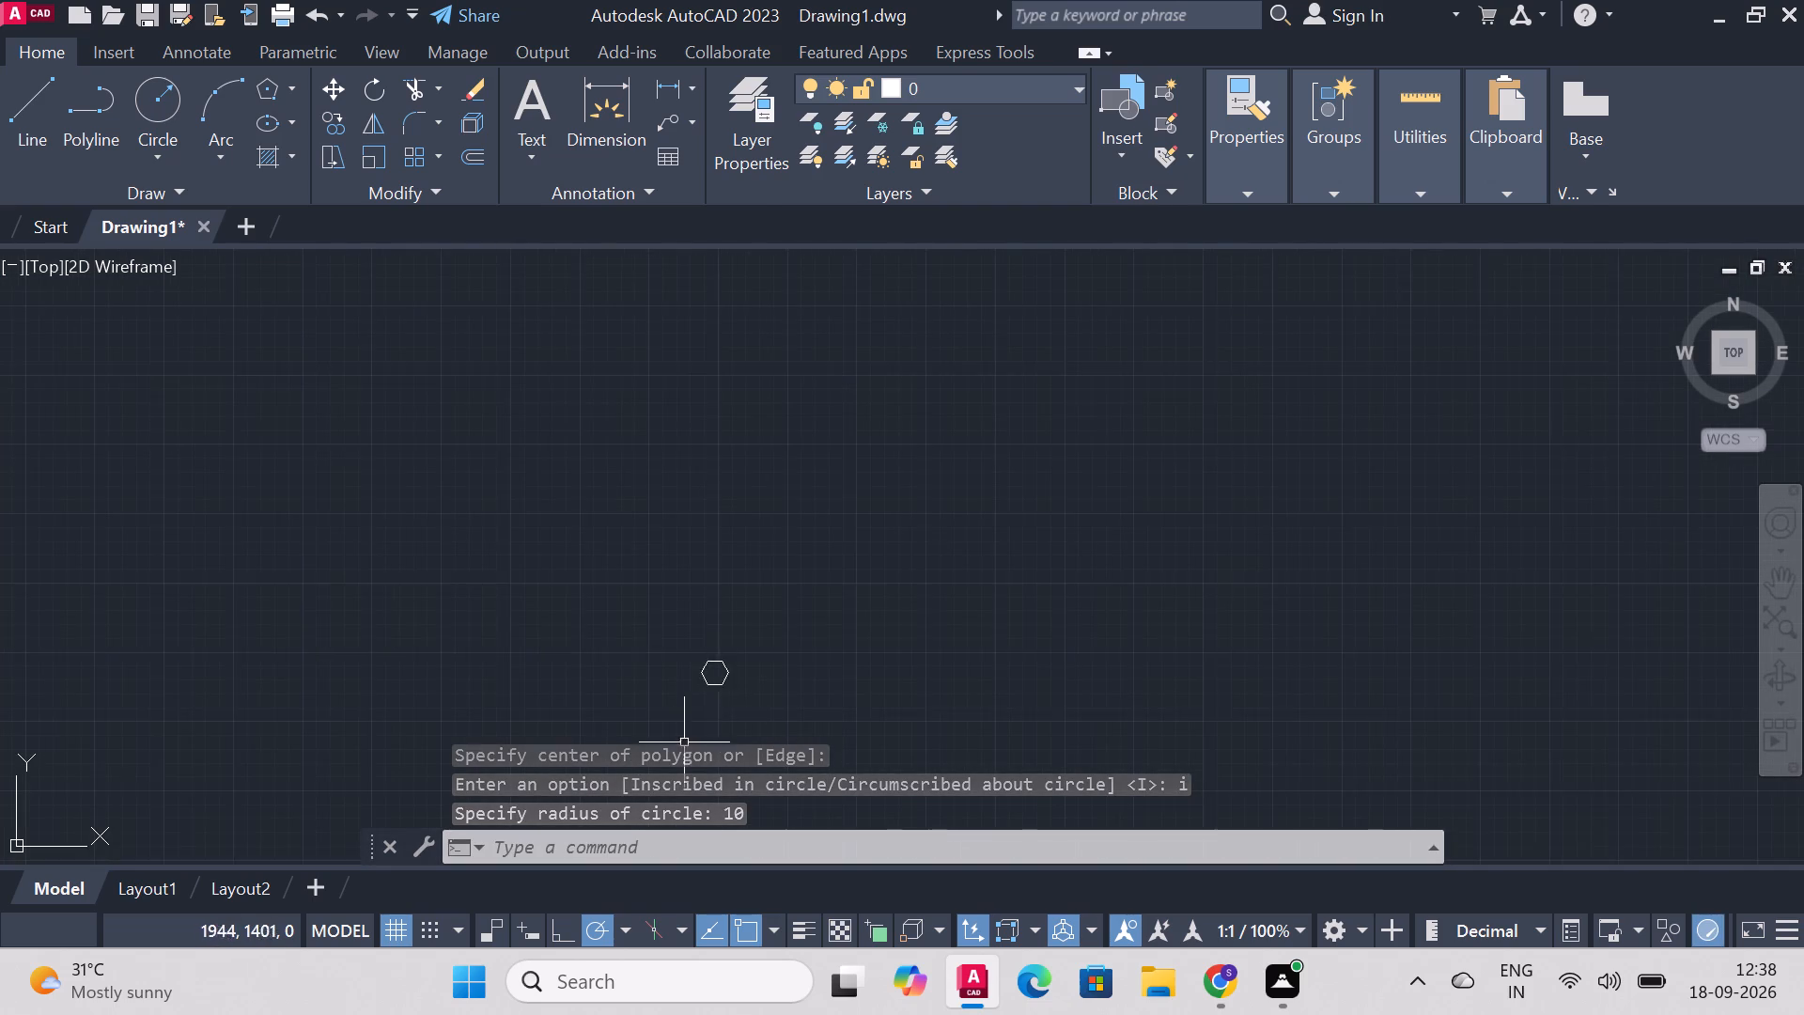
{"action": "scroll", "coordinate": [683, 742], "scroll_direction": "up", "scroll_amount": 3}
{"action": "scroll", "coordinate": [494, 320], "scroll_direction": "down", "scroll_amount": 1}
{"action": "scroll", "coordinate": [714, 366], "scroll_direction": "up", "scroll_amount": 1}
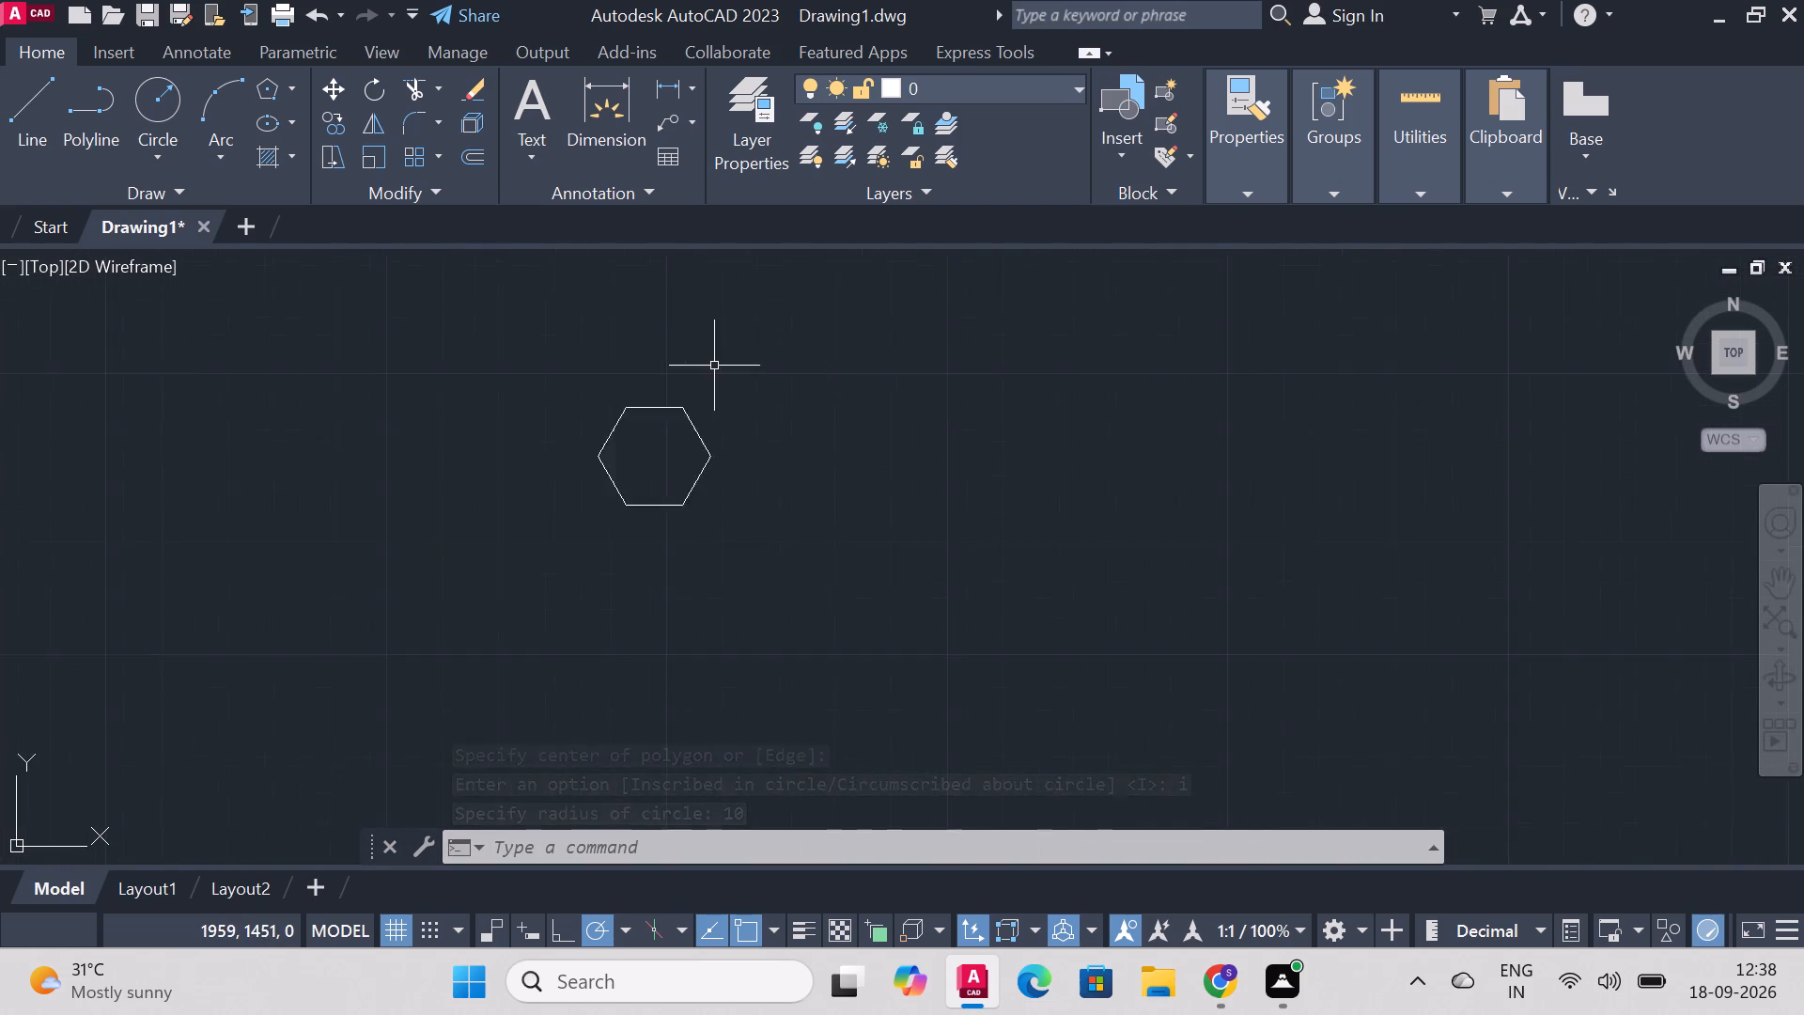
{"action": "scroll", "coordinate": [714, 366], "scroll_direction": "up", "scroll_amount": 1}
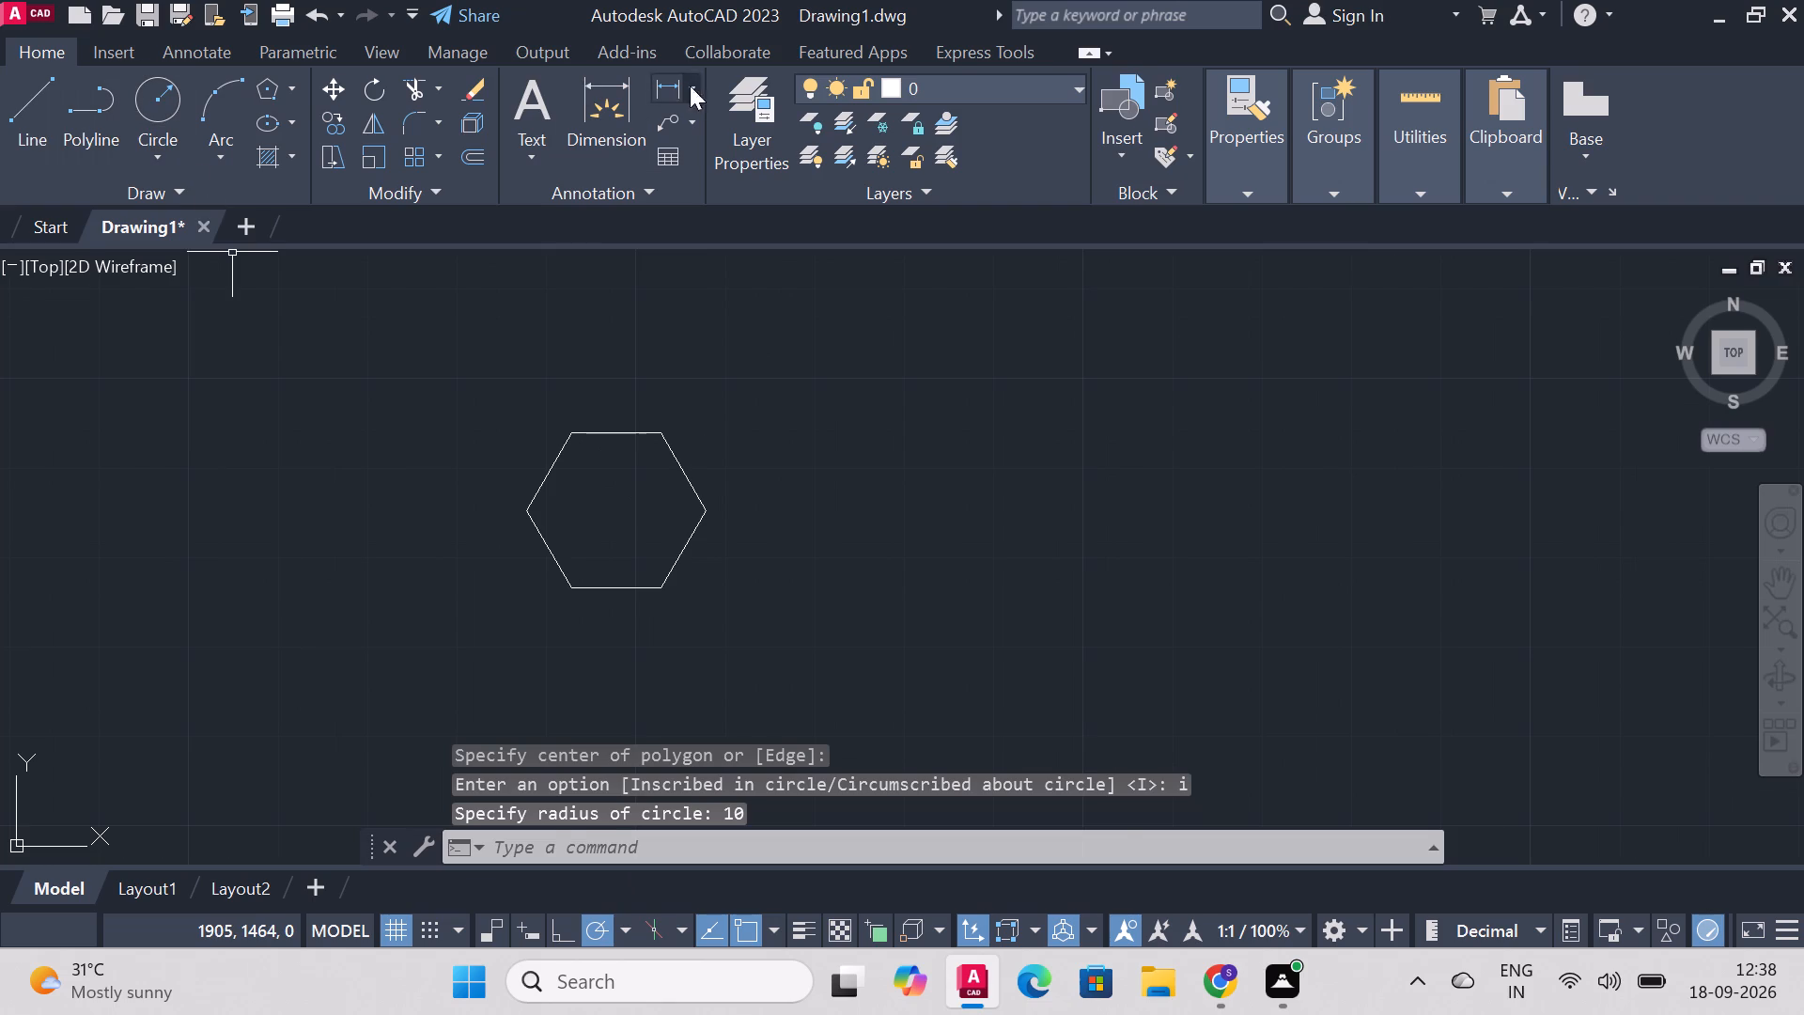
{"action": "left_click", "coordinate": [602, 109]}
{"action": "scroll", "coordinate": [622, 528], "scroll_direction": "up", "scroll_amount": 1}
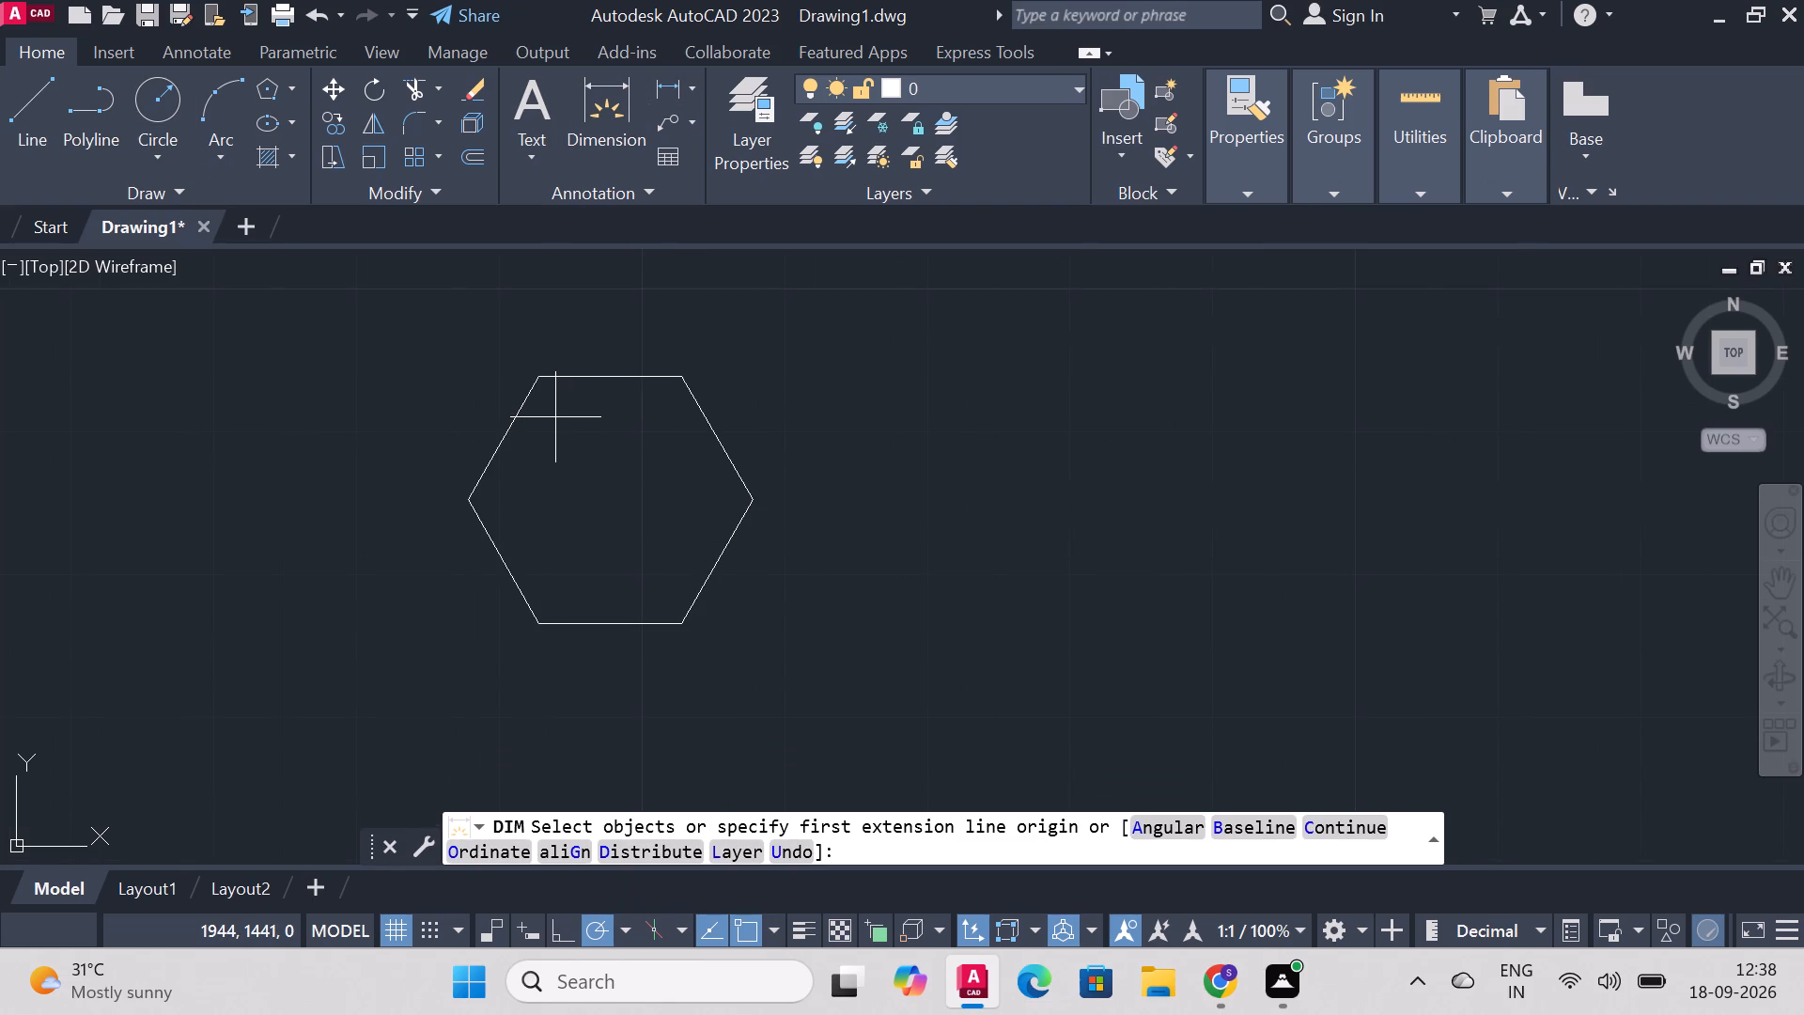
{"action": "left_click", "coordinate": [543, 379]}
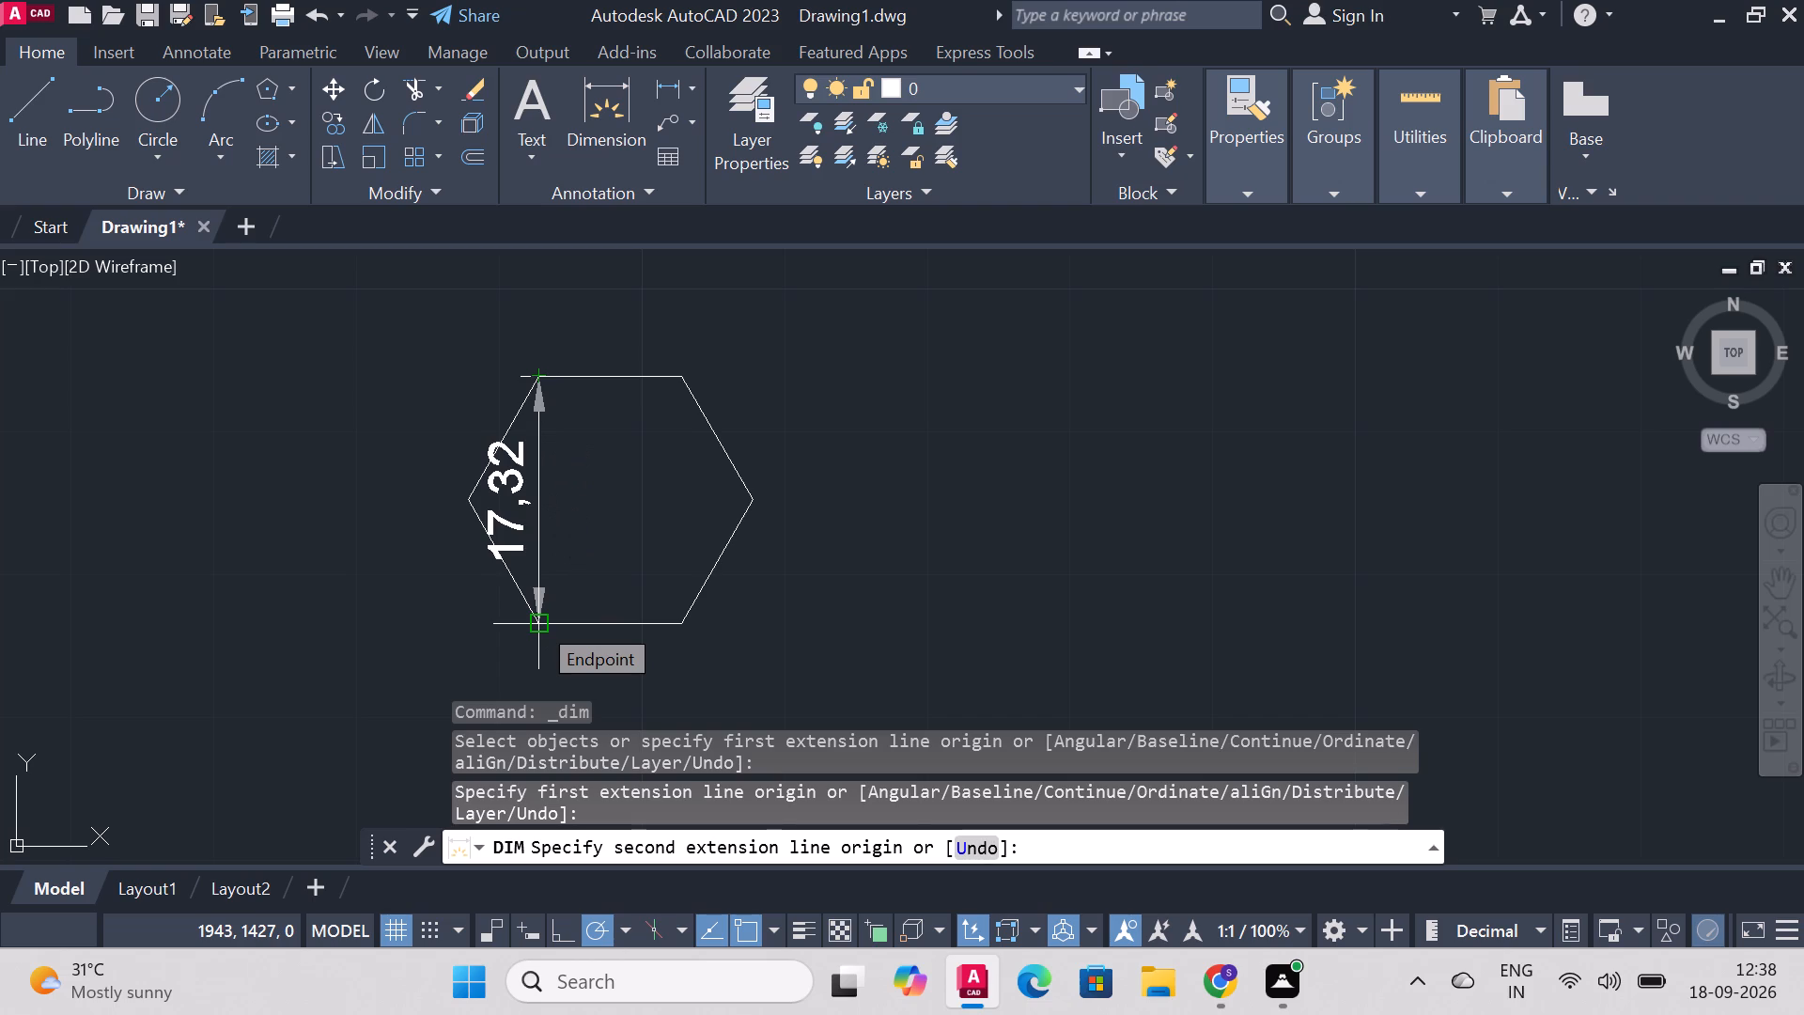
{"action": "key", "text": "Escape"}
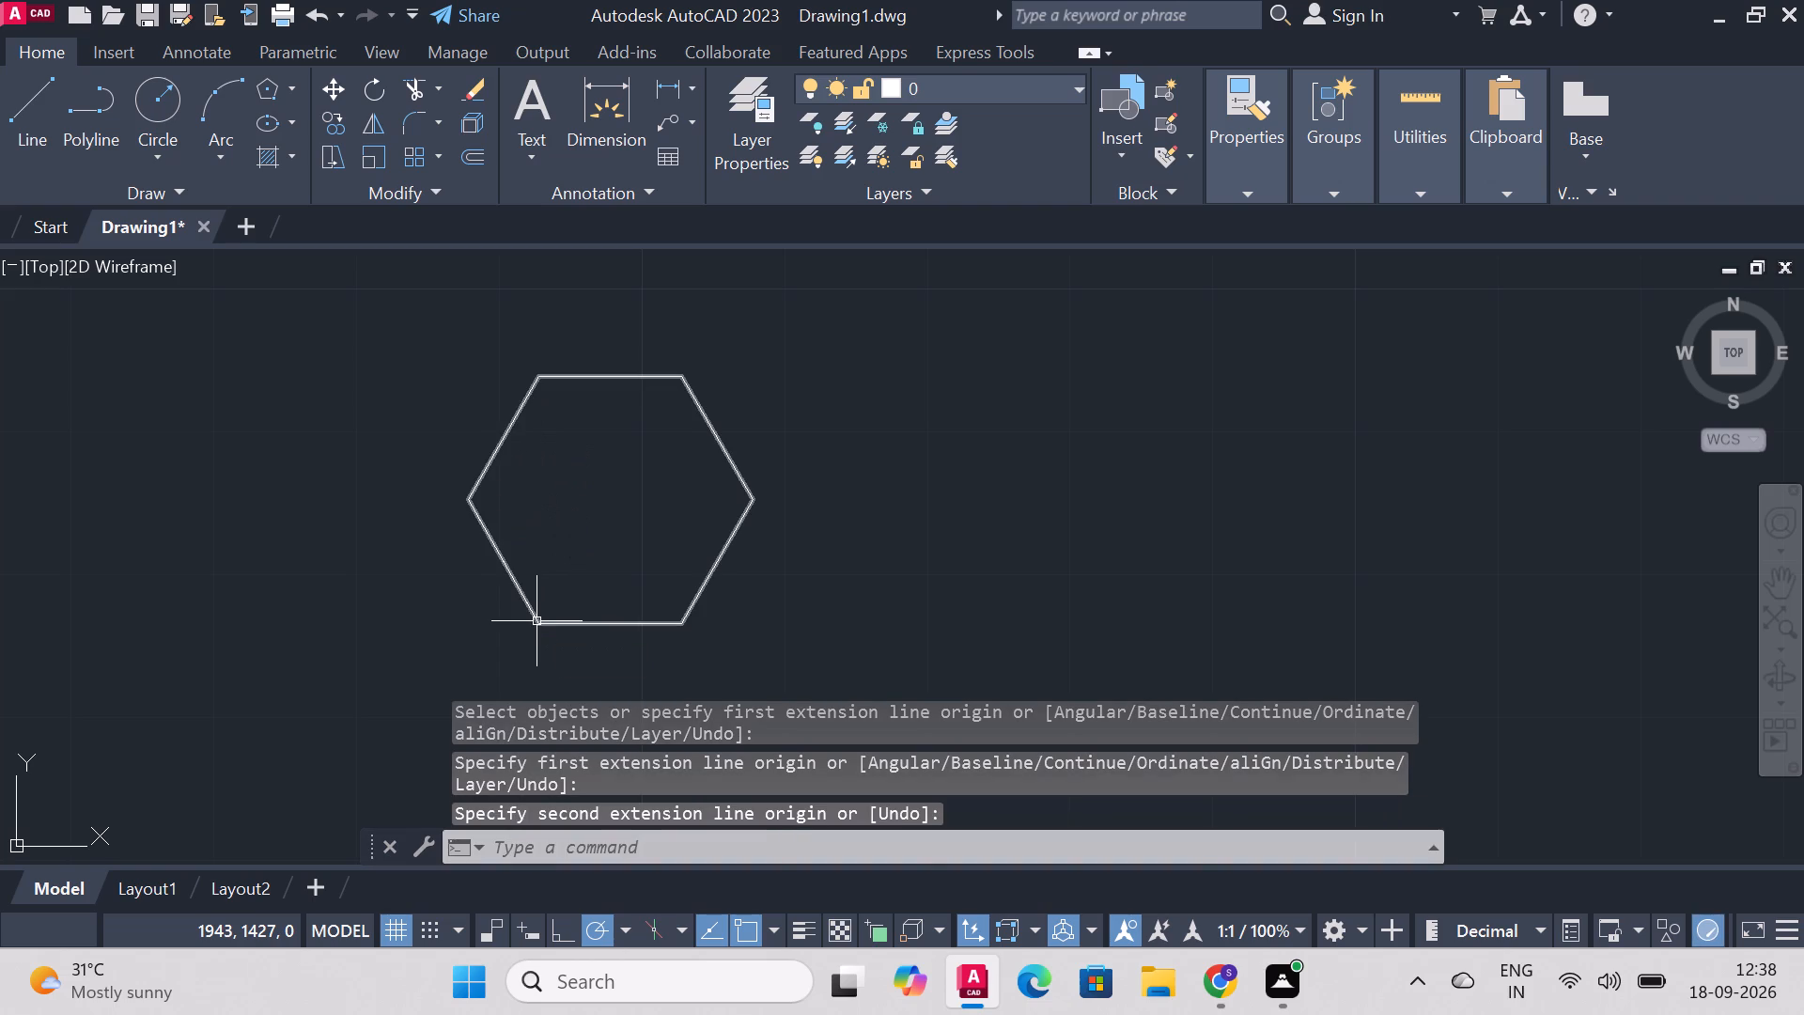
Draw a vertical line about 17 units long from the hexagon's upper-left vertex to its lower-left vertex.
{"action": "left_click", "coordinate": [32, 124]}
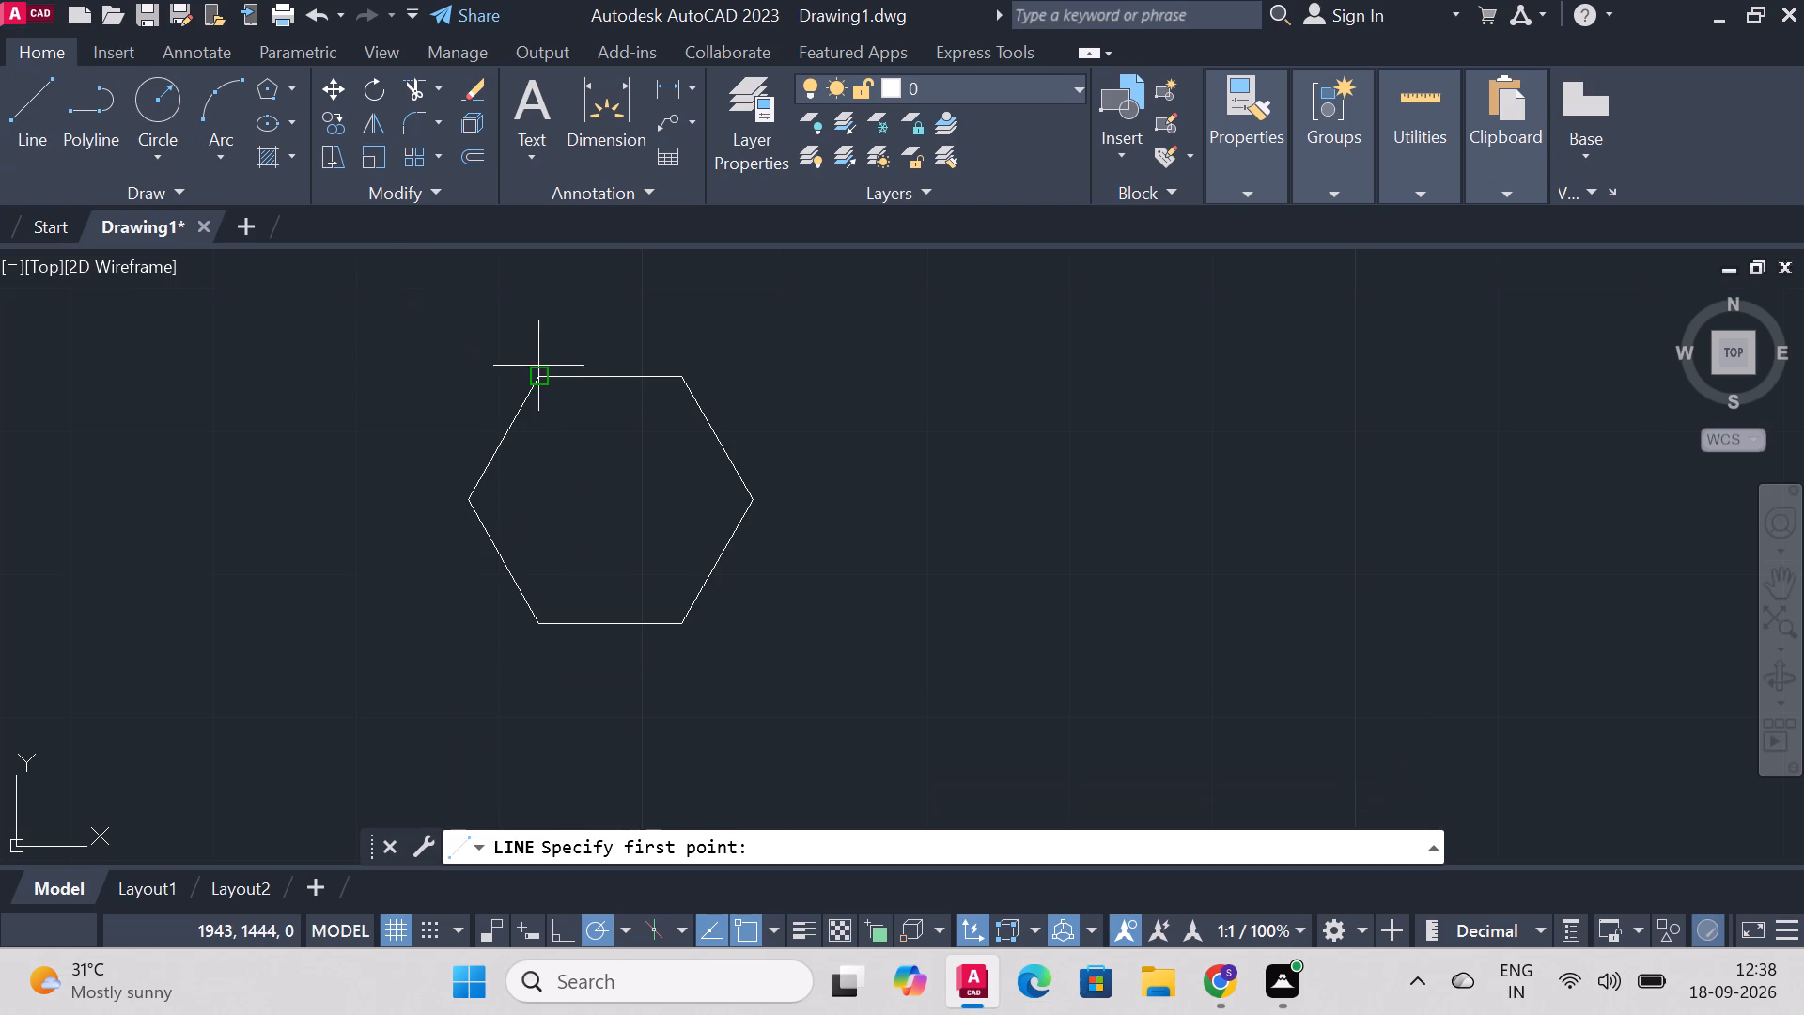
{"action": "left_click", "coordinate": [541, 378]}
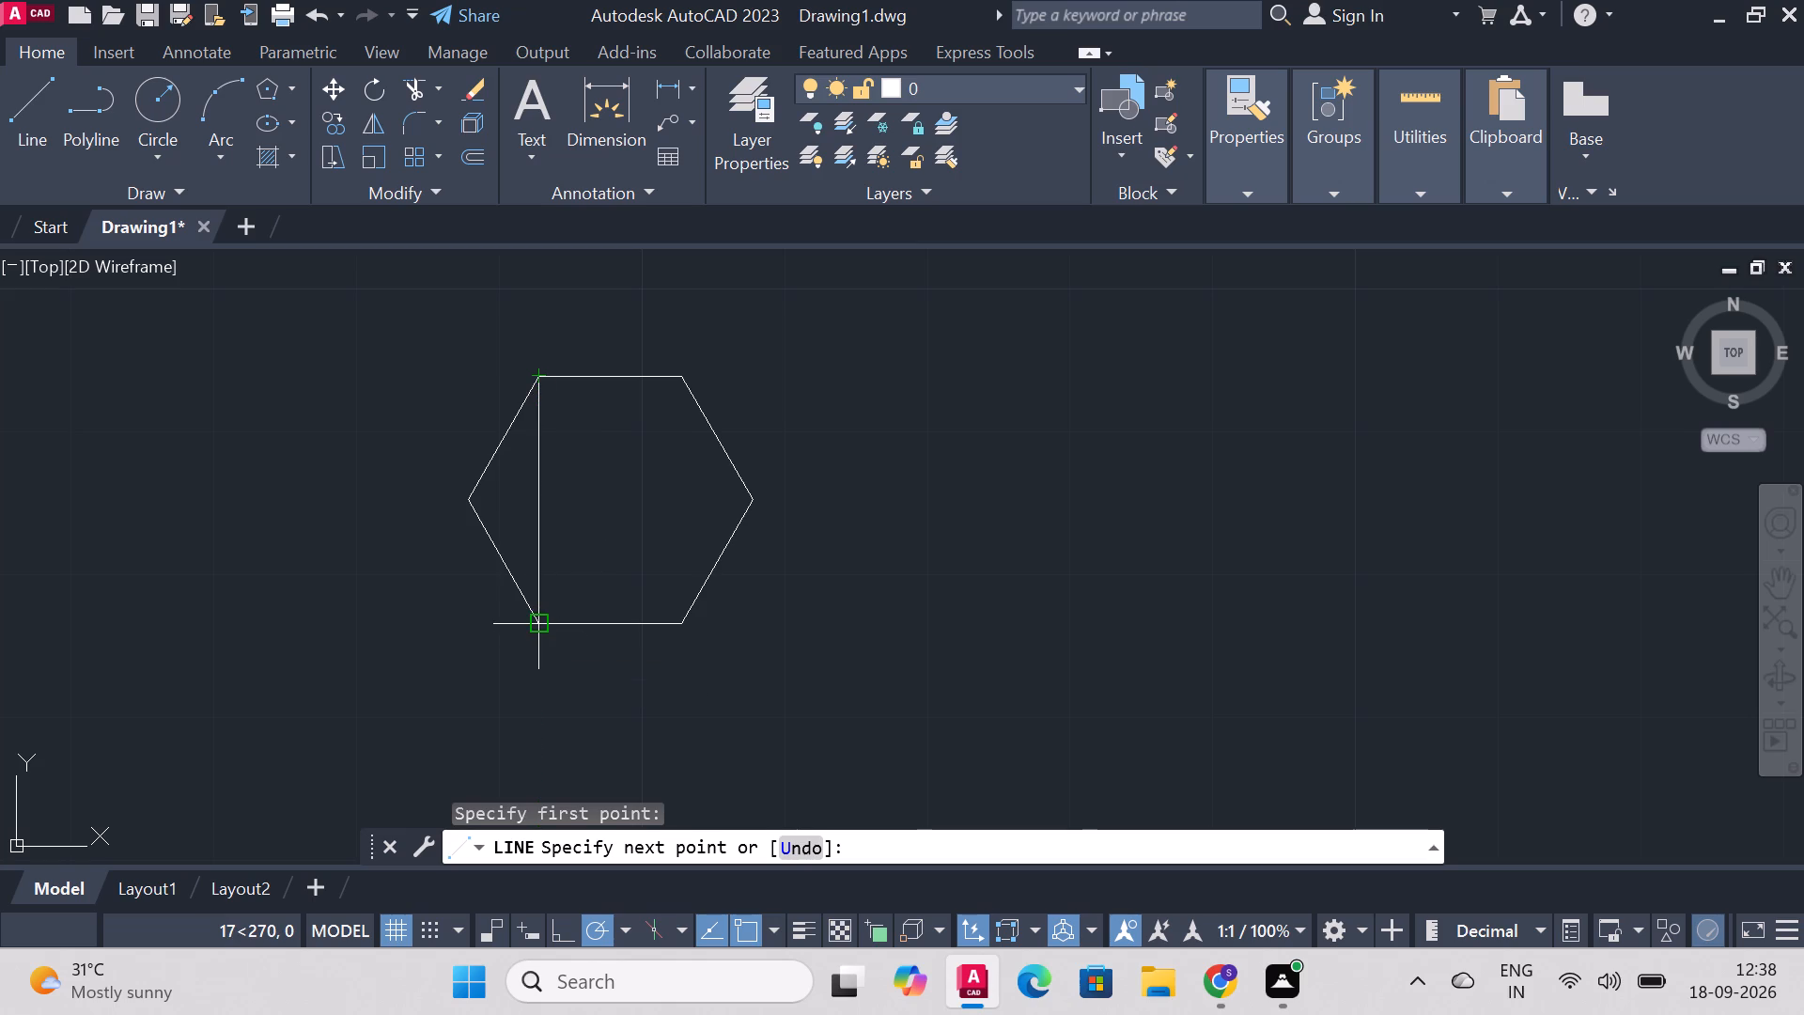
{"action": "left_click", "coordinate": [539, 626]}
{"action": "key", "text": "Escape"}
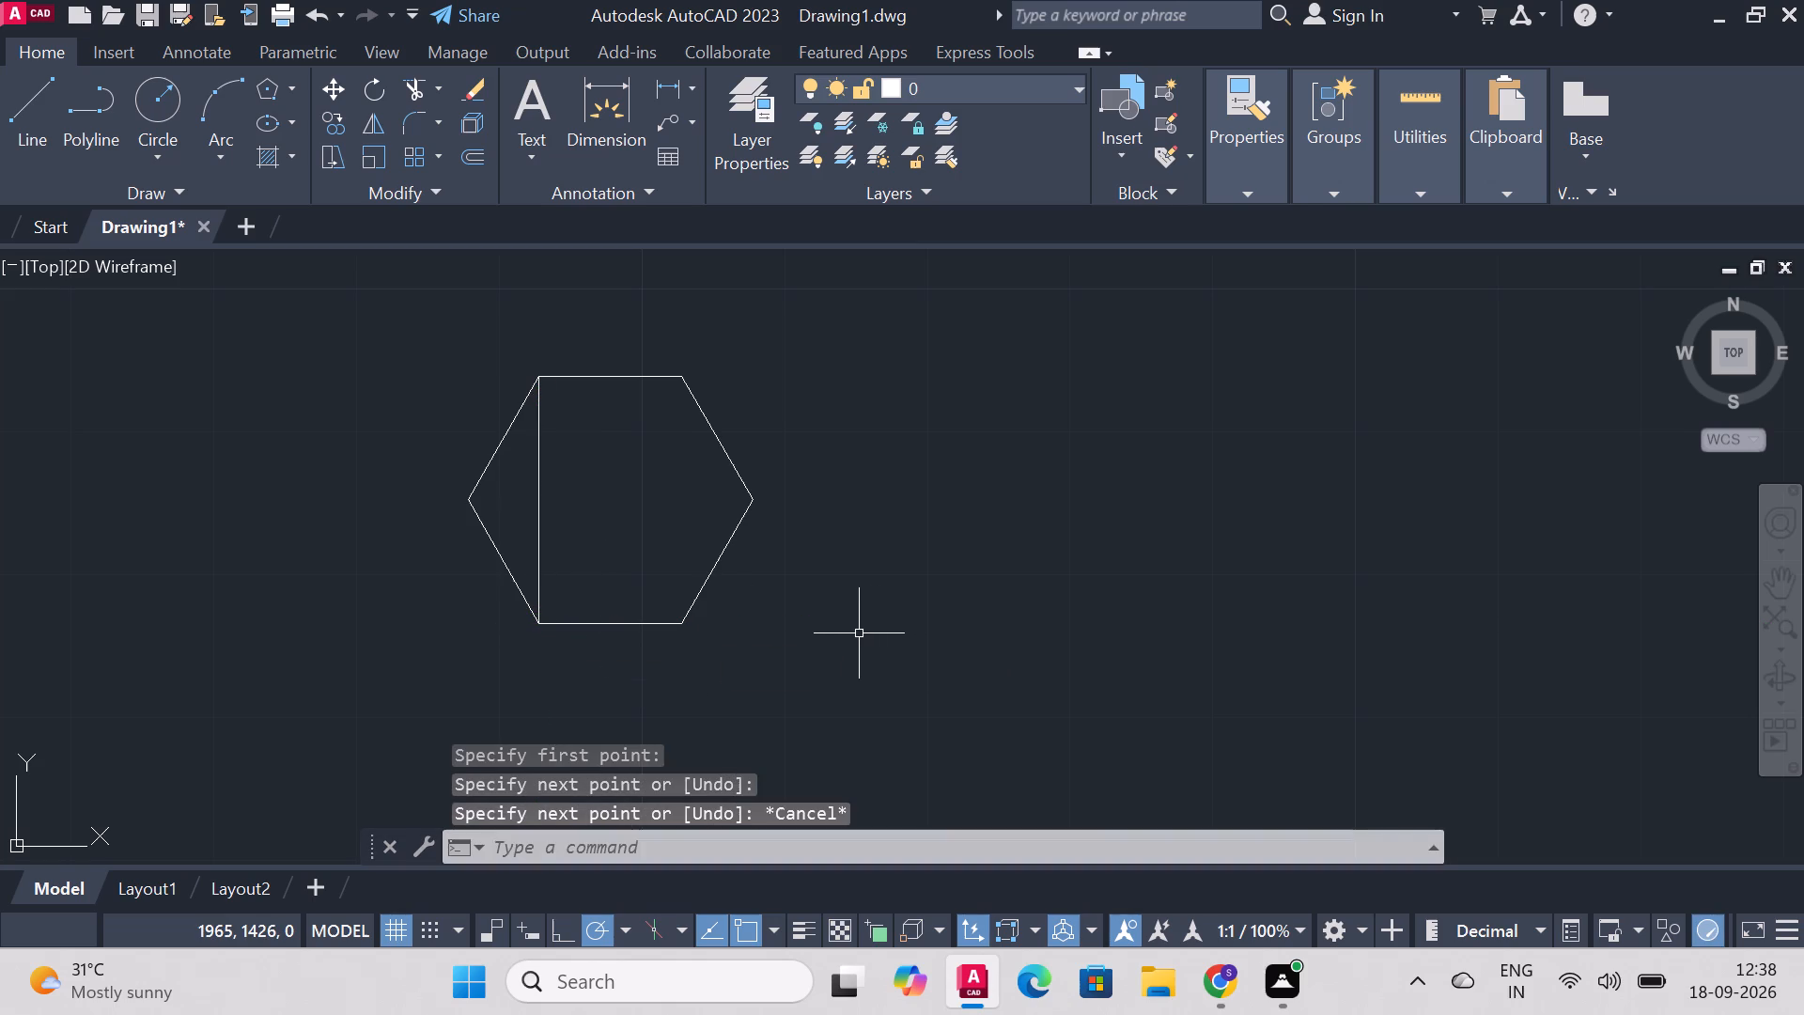
Erase all objects in the drawing, including the hexagon and the vertical line.
{"action": "left_click", "coordinate": [578, 128]}
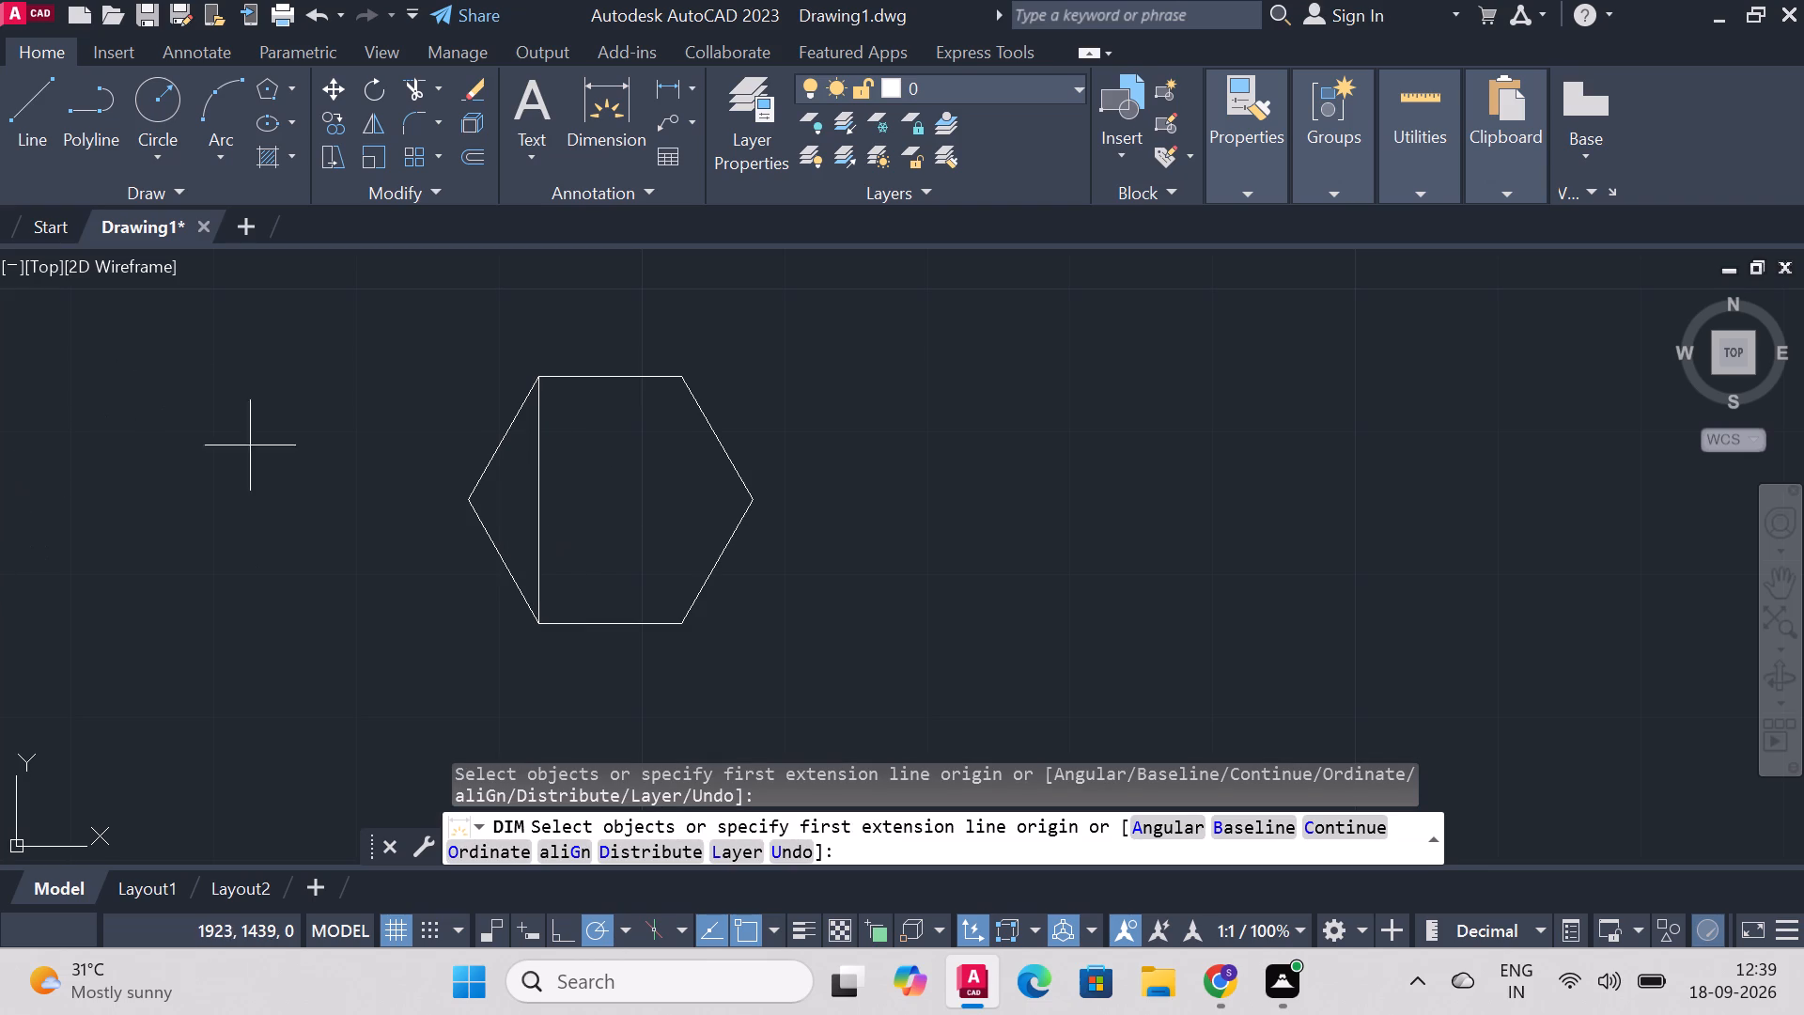
{"action": "key", "text": "ctrl+a"}
{"action": "key", "text": "Delete"}
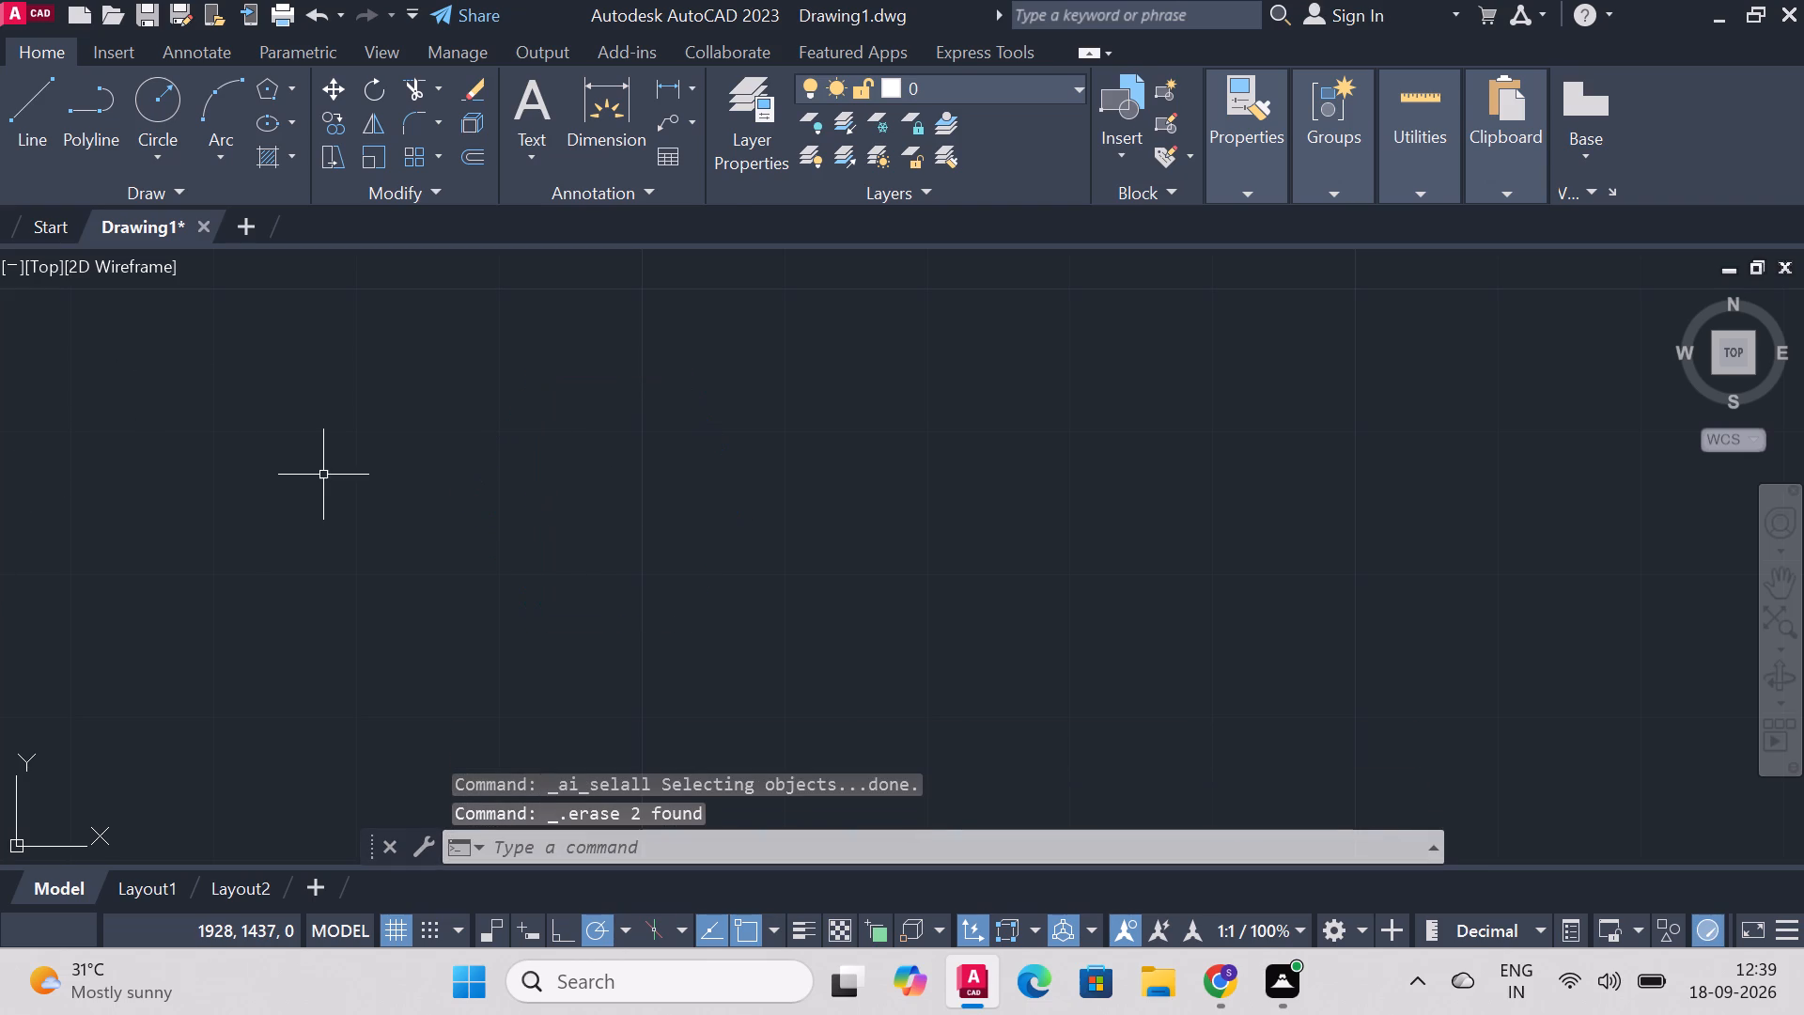
Use Zoom with the All option to fit the drawing limits.
{"action": "scroll", "coordinate": [475, 510], "scroll_direction": "down", "scroll_amount": 14}
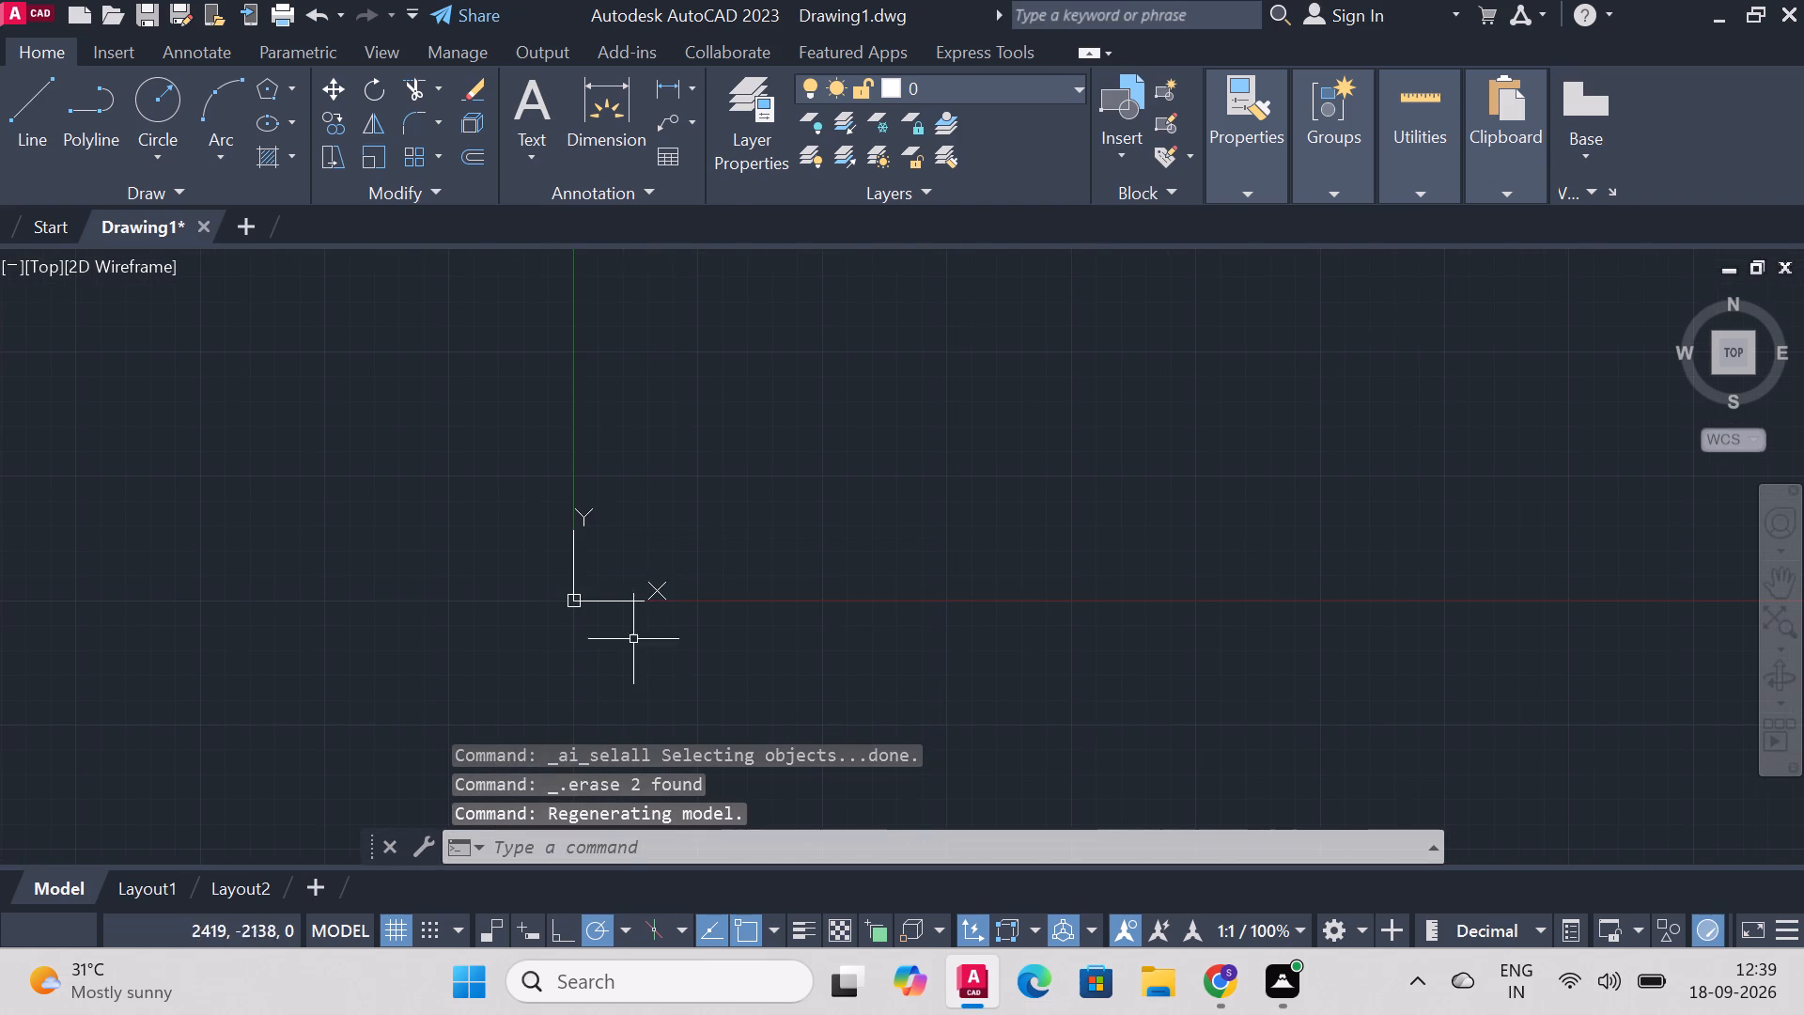
{"action": "key", "text": "z"}
{"action": "key", "text": "Return"}
{"action": "key", "text": "a"}
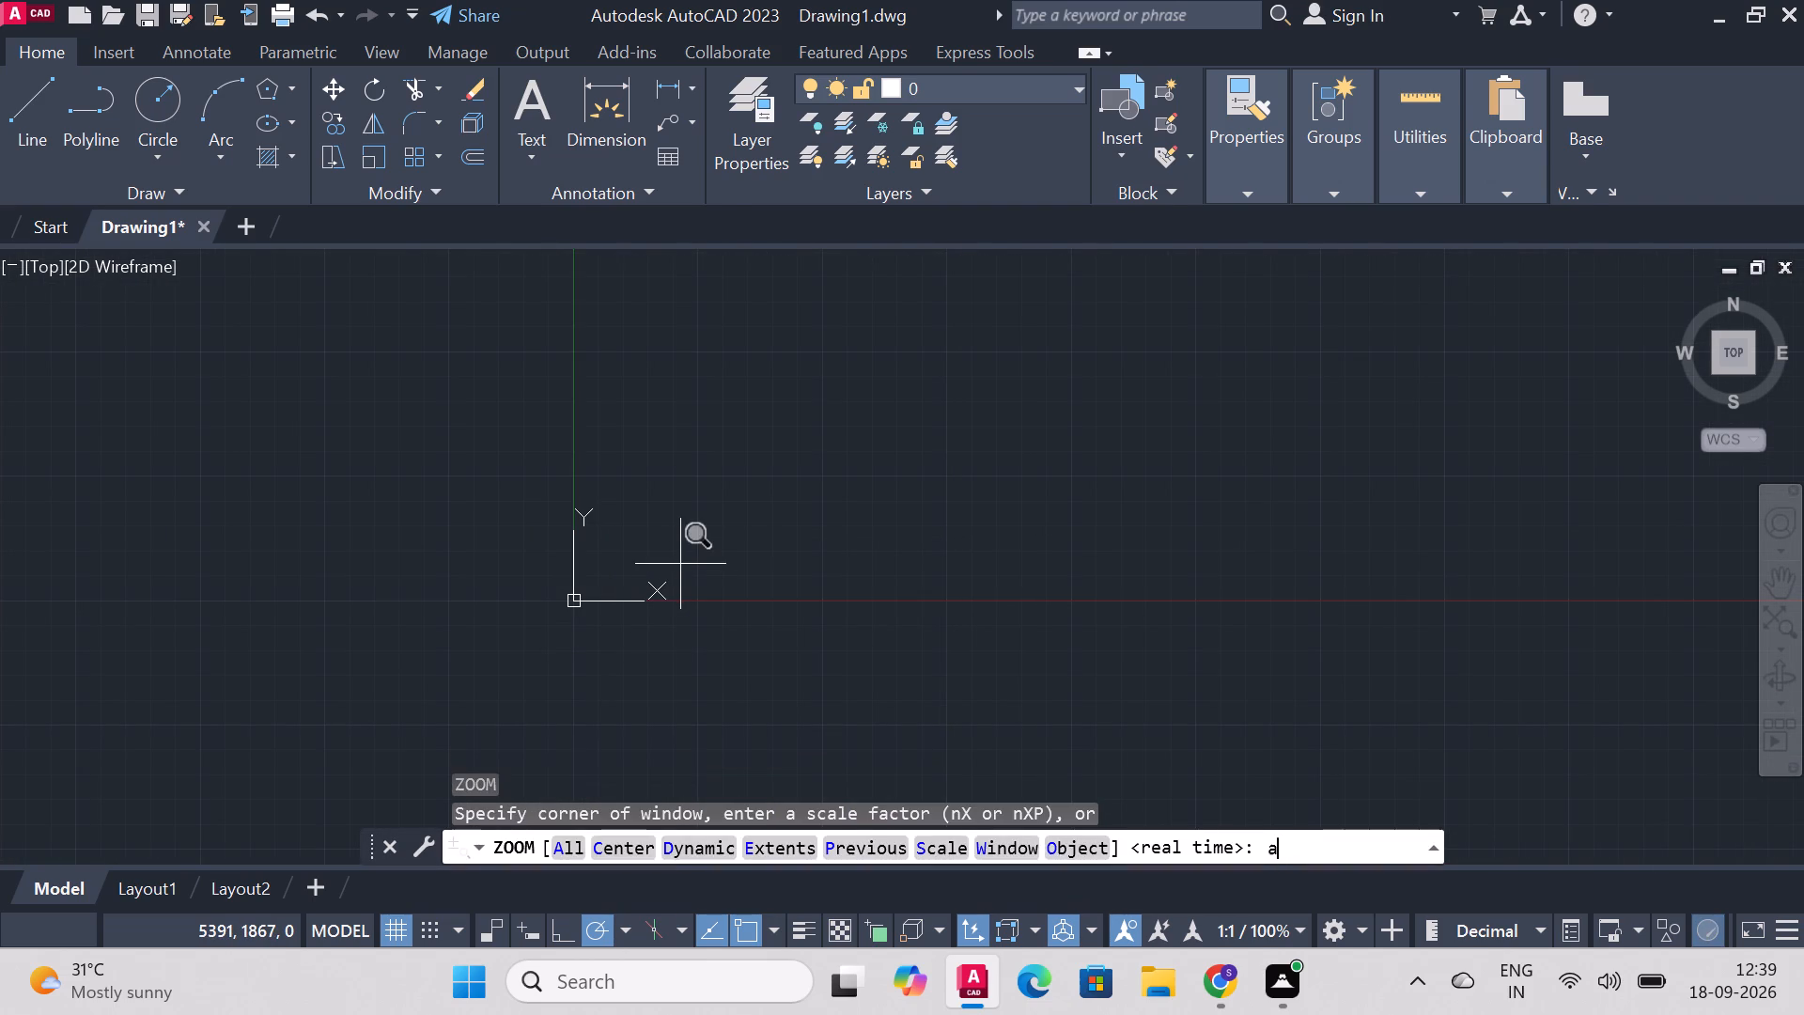
{"action": "key", "text": "Return"}
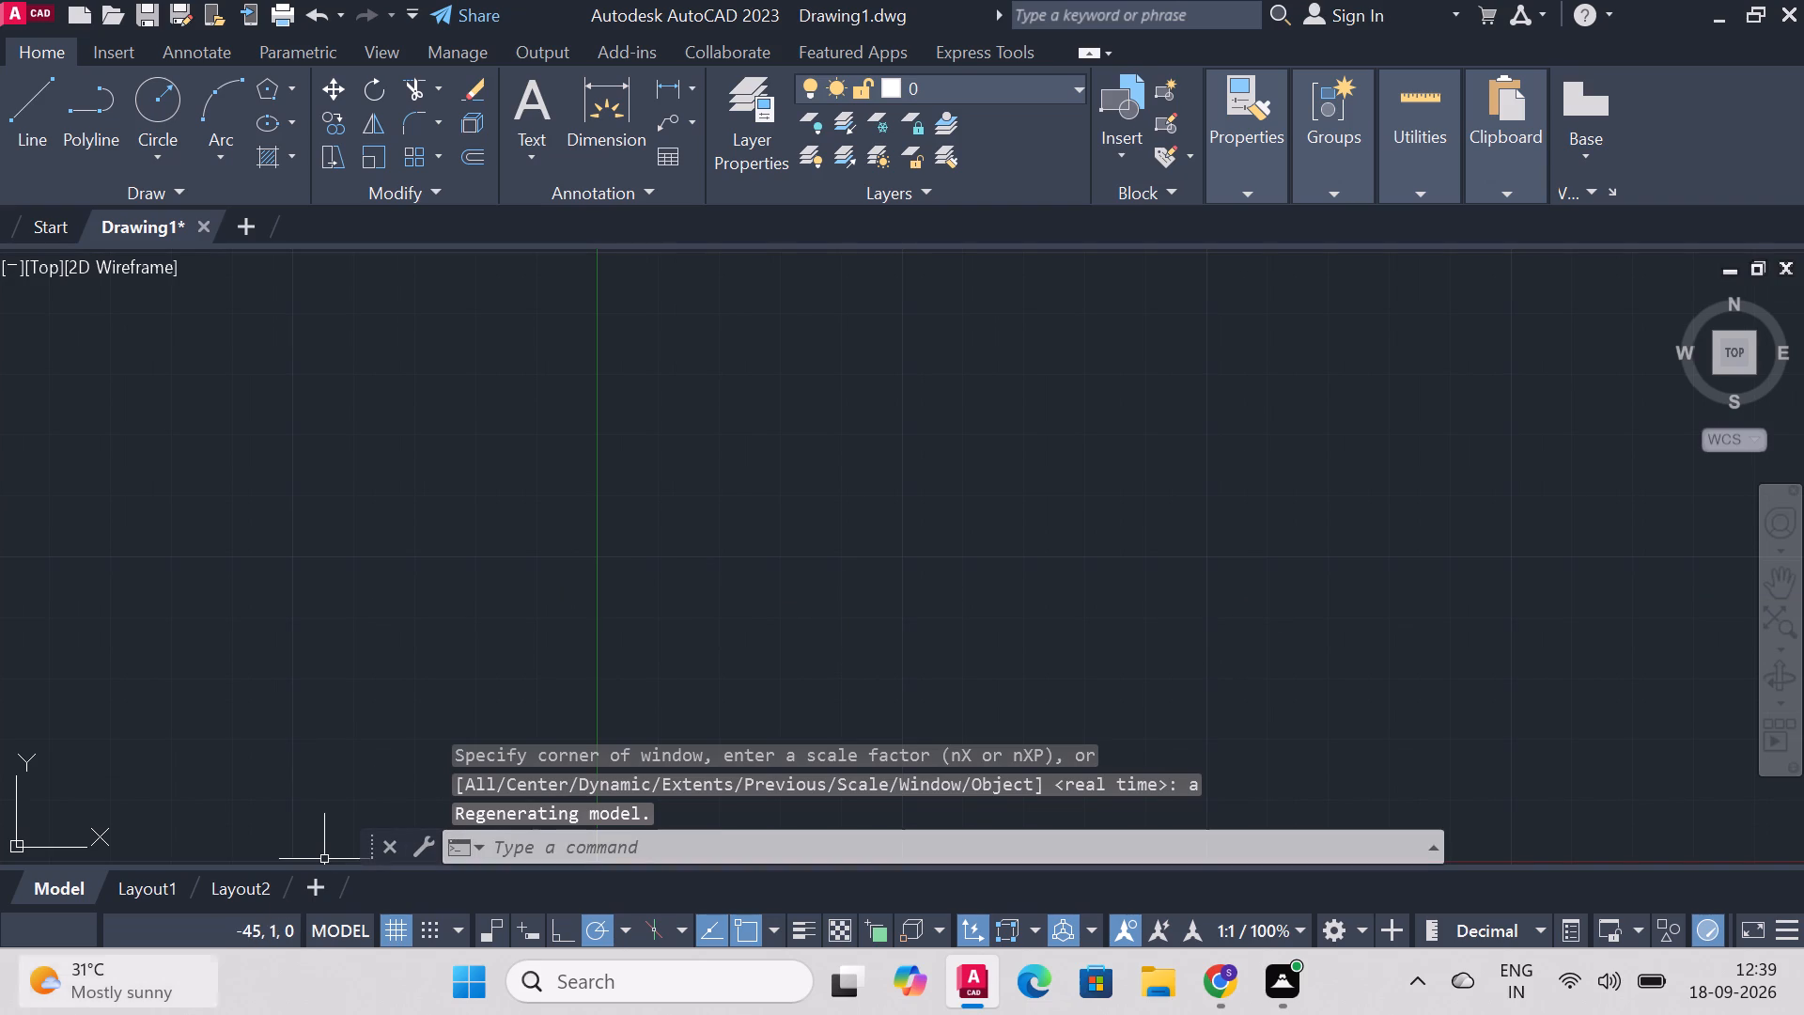
Start a line from a point in the empty area to the right of the Y axis.
{"action": "left_click", "coordinate": [33, 148]}
{"action": "left_click", "coordinate": [998, 666]}
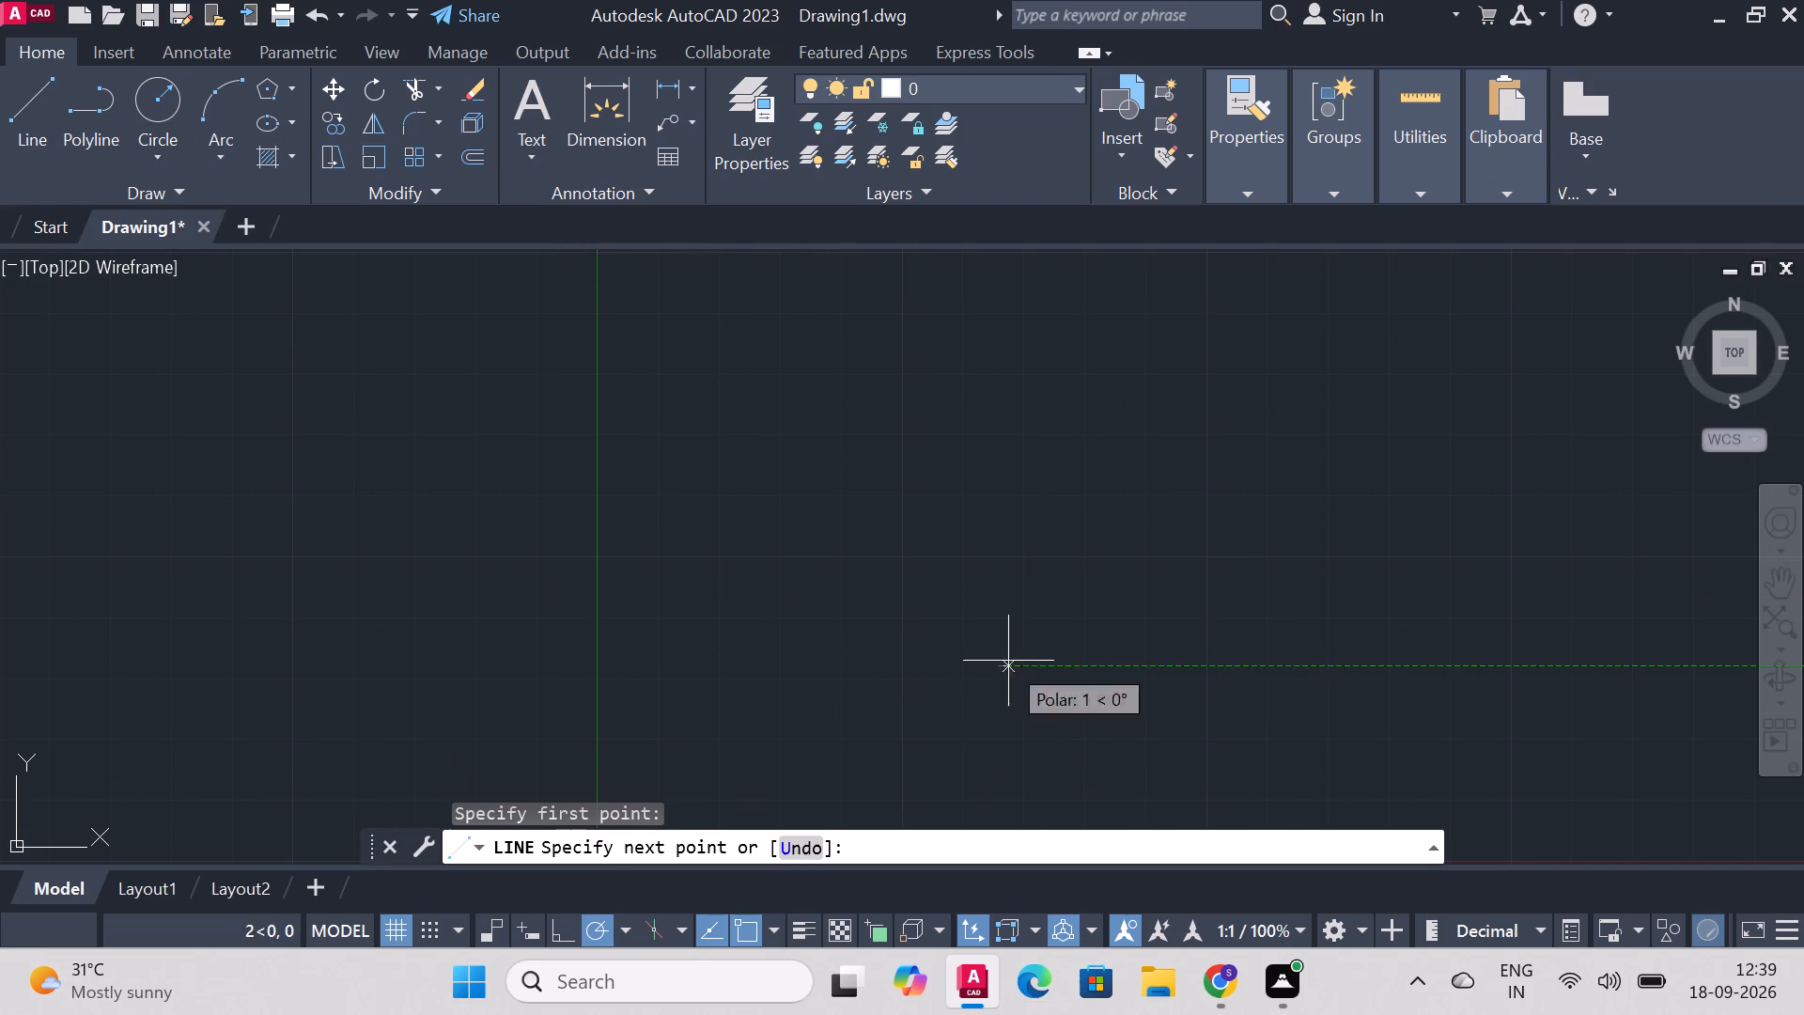
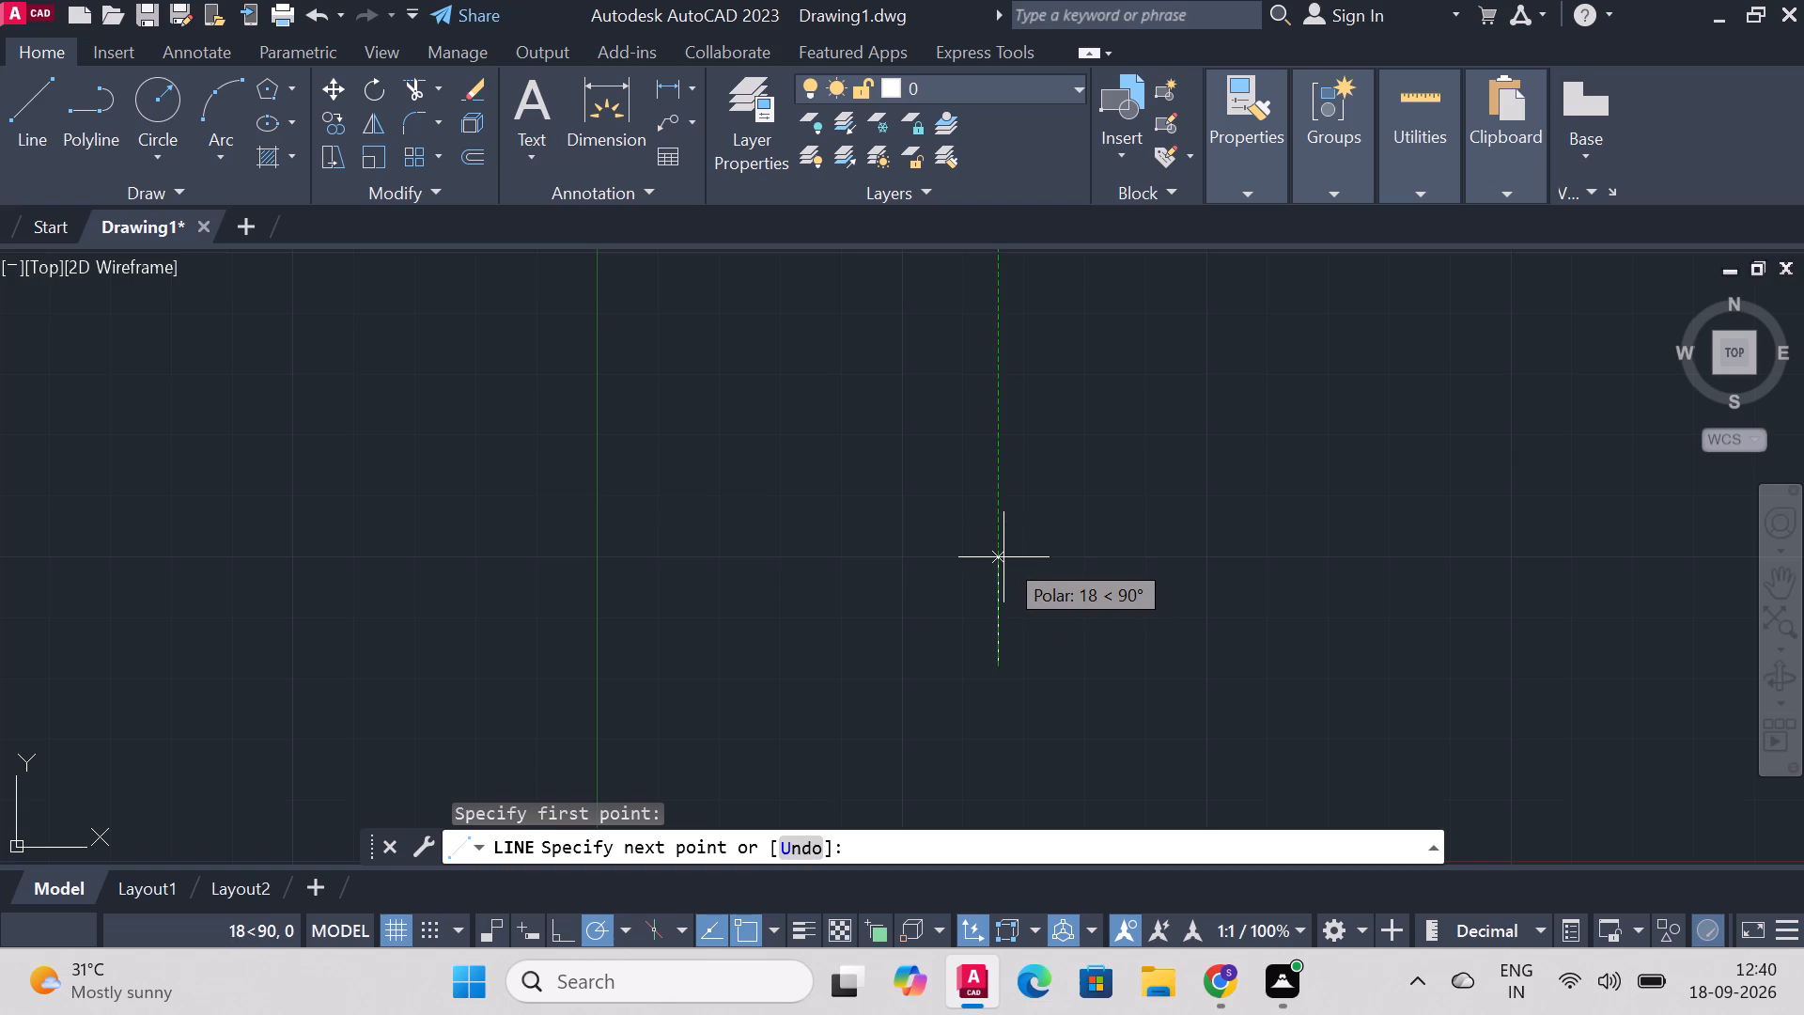
Draw a 20-unit square from the started line, going up, right and down 20 units each, closing at the start point.
{"action": "type", "text": "20"}
{"action": "key", "text": "Return"}
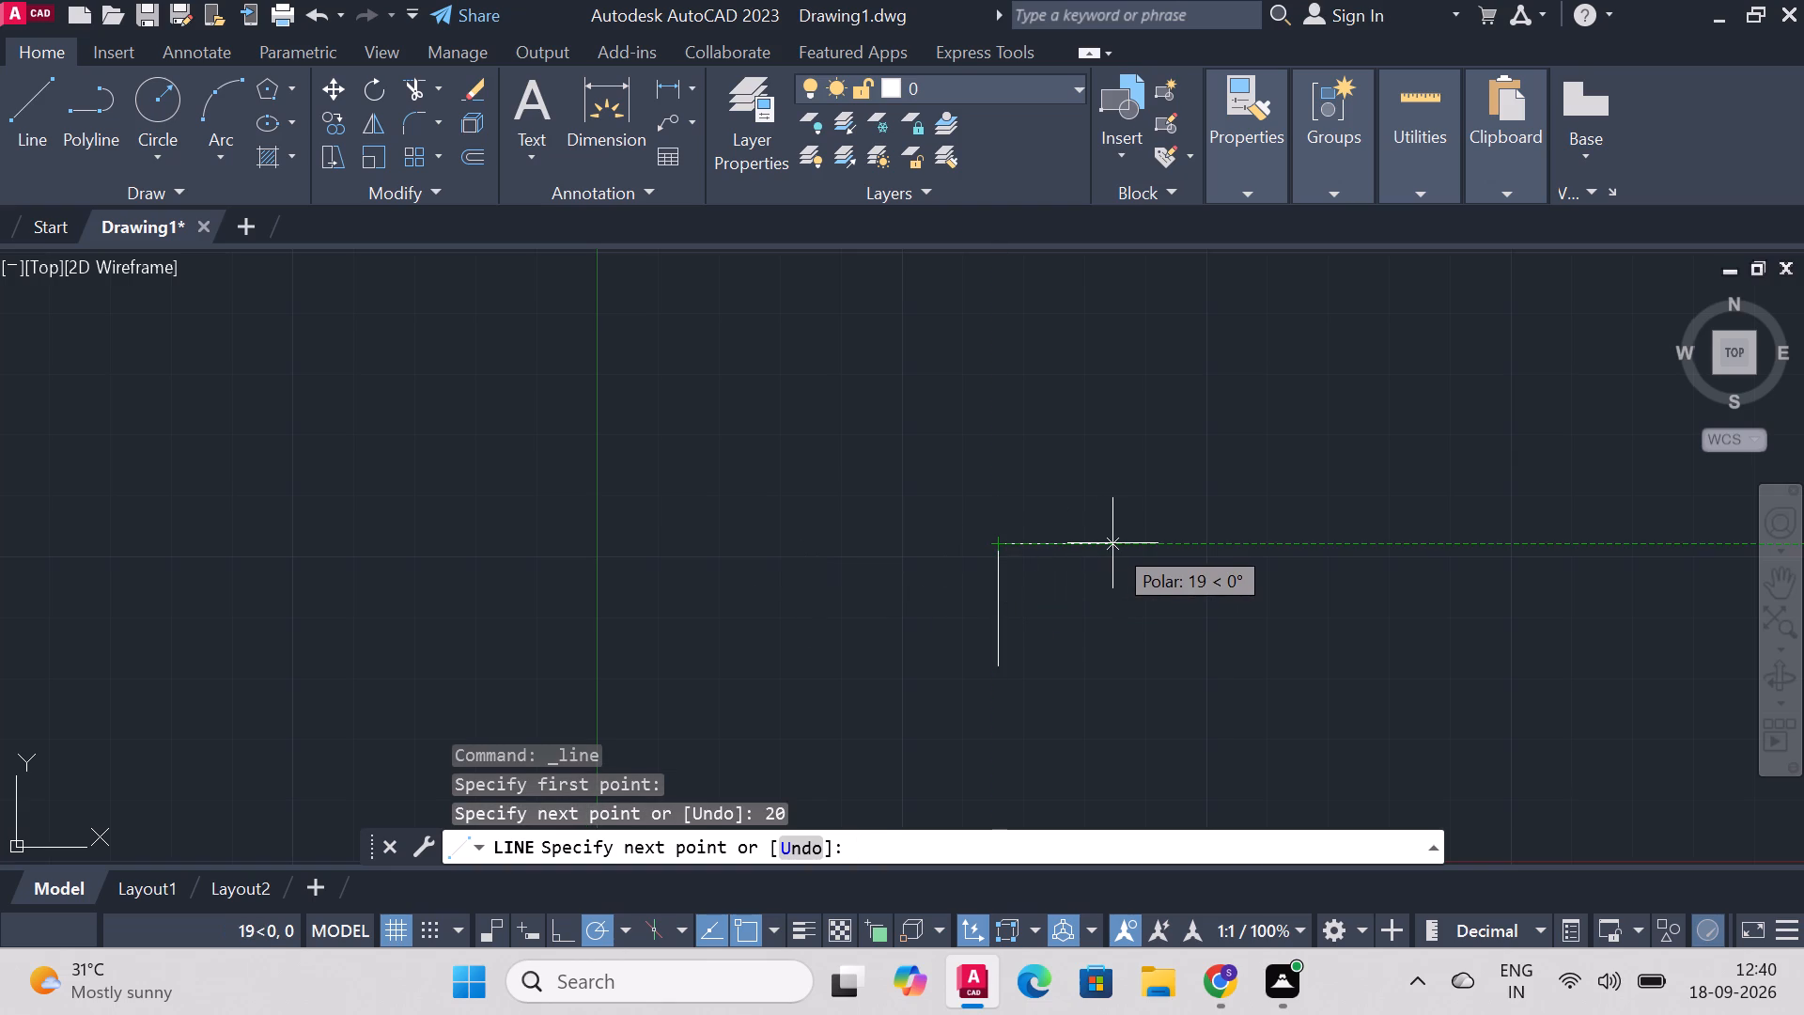
{"action": "key", "text": "2"}
{"action": "key", "text": "0"}
{"action": "key", "text": "Return"}
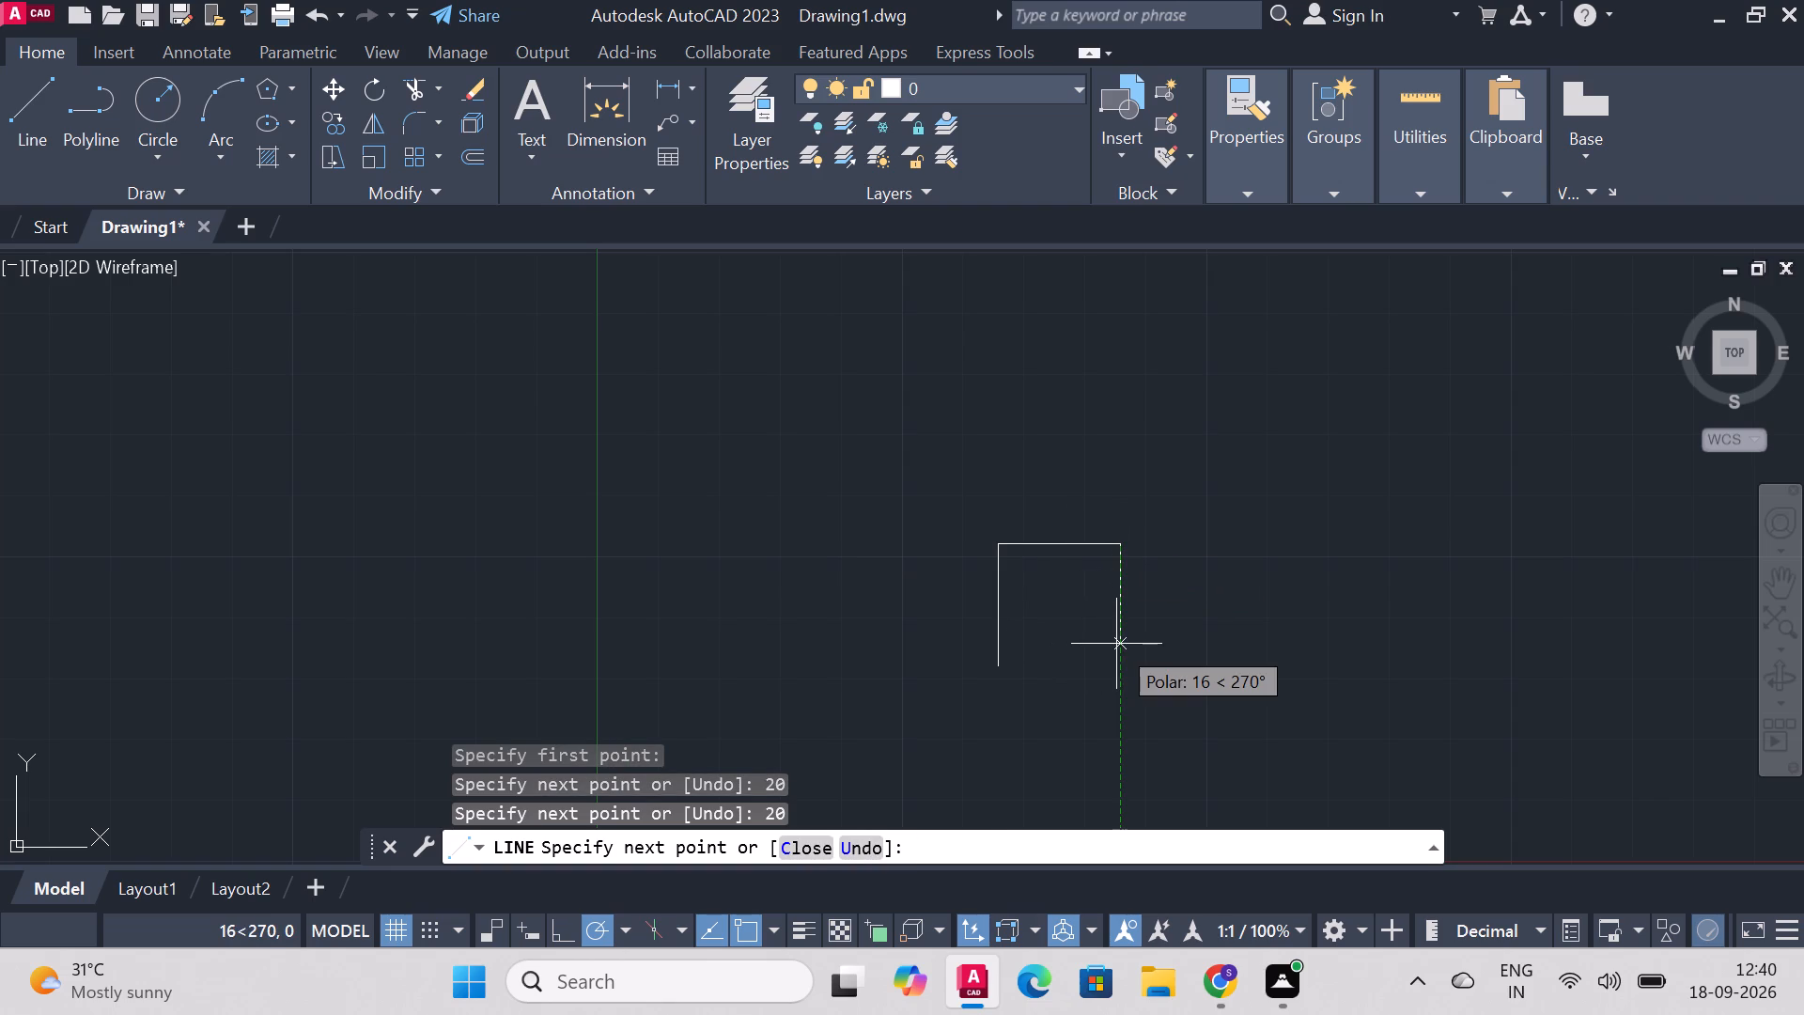
{"action": "type", "text": "20"}
{"action": "key", "text": "Return"}
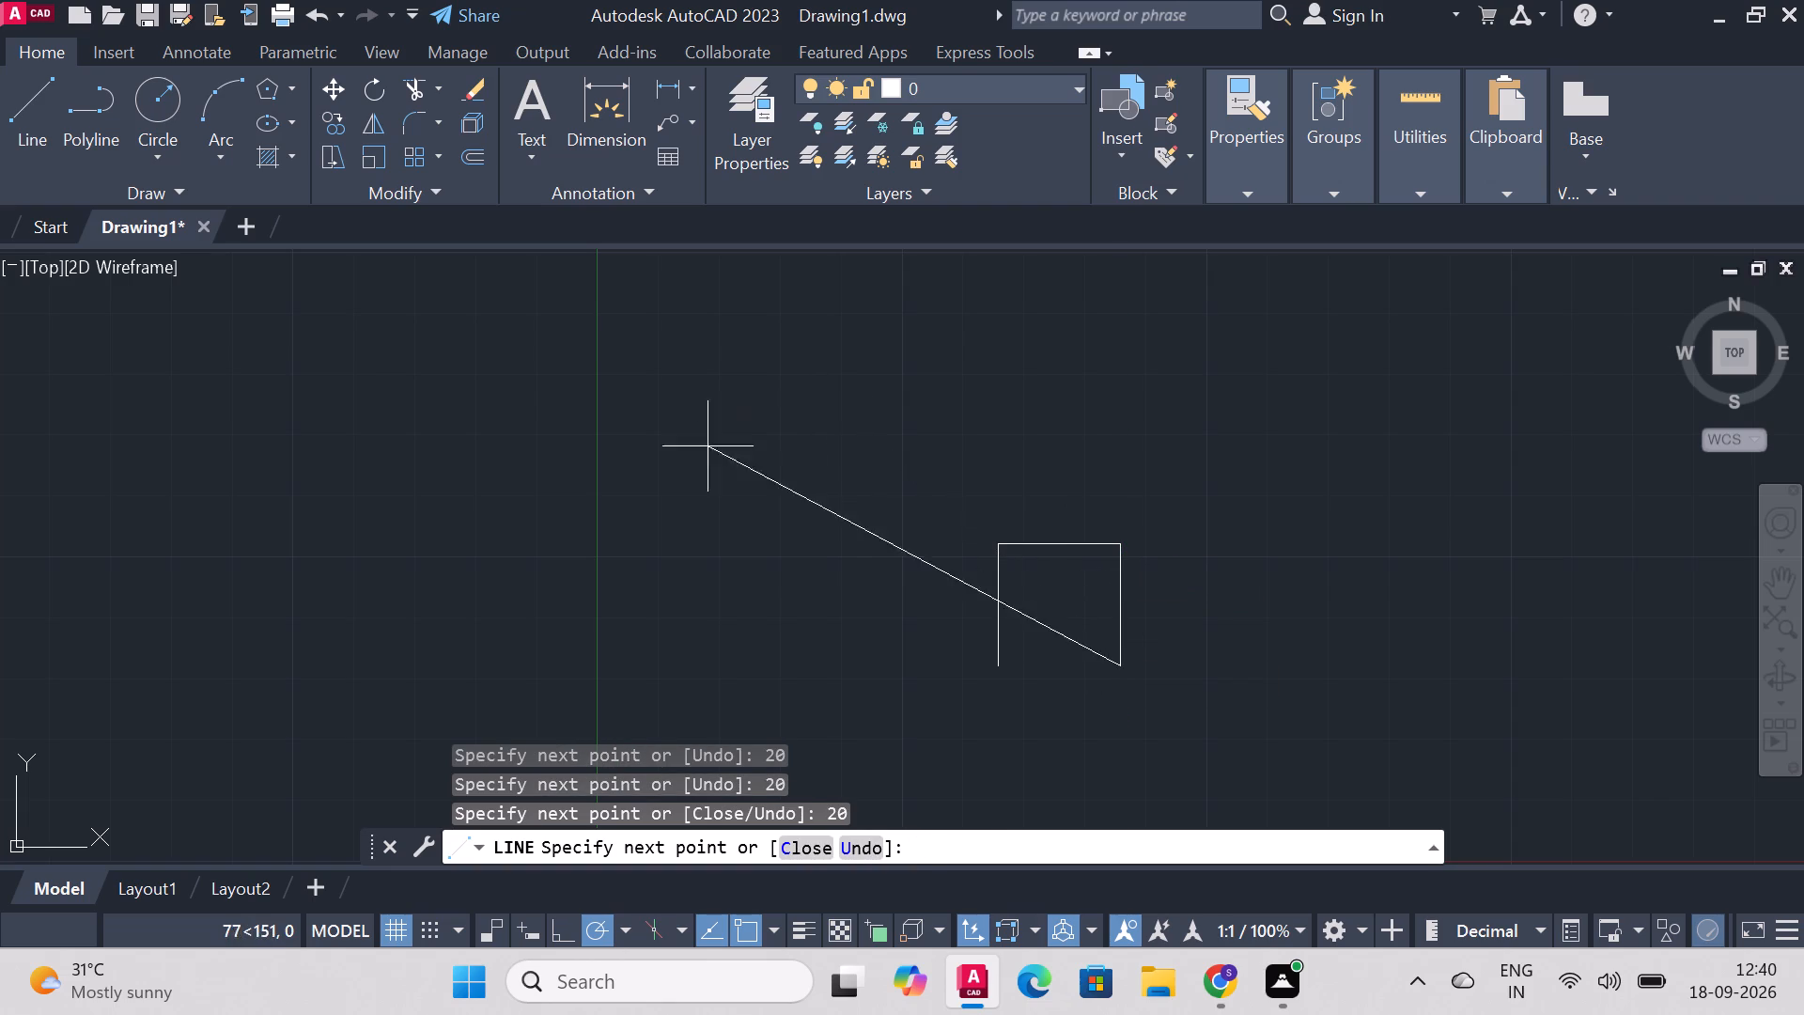
{"action": "left_click", "coordinate": [999, 672]}
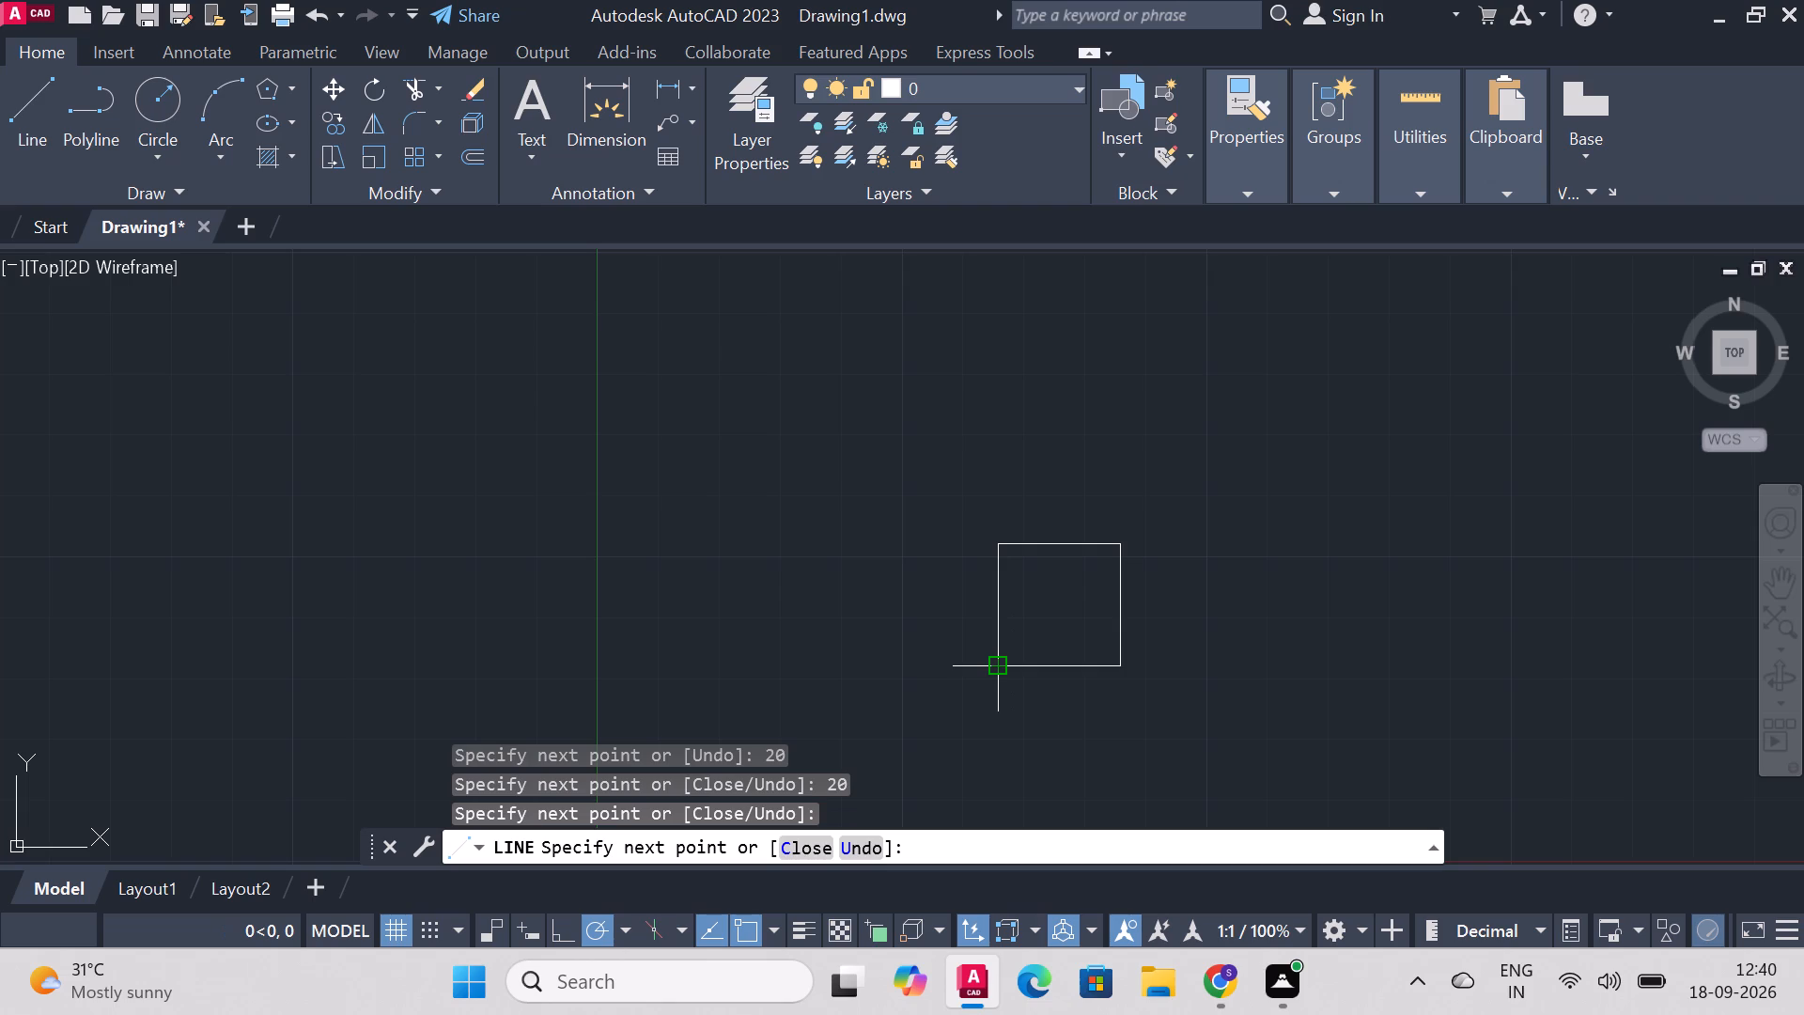
{"action": "key", "text": "Escape"}
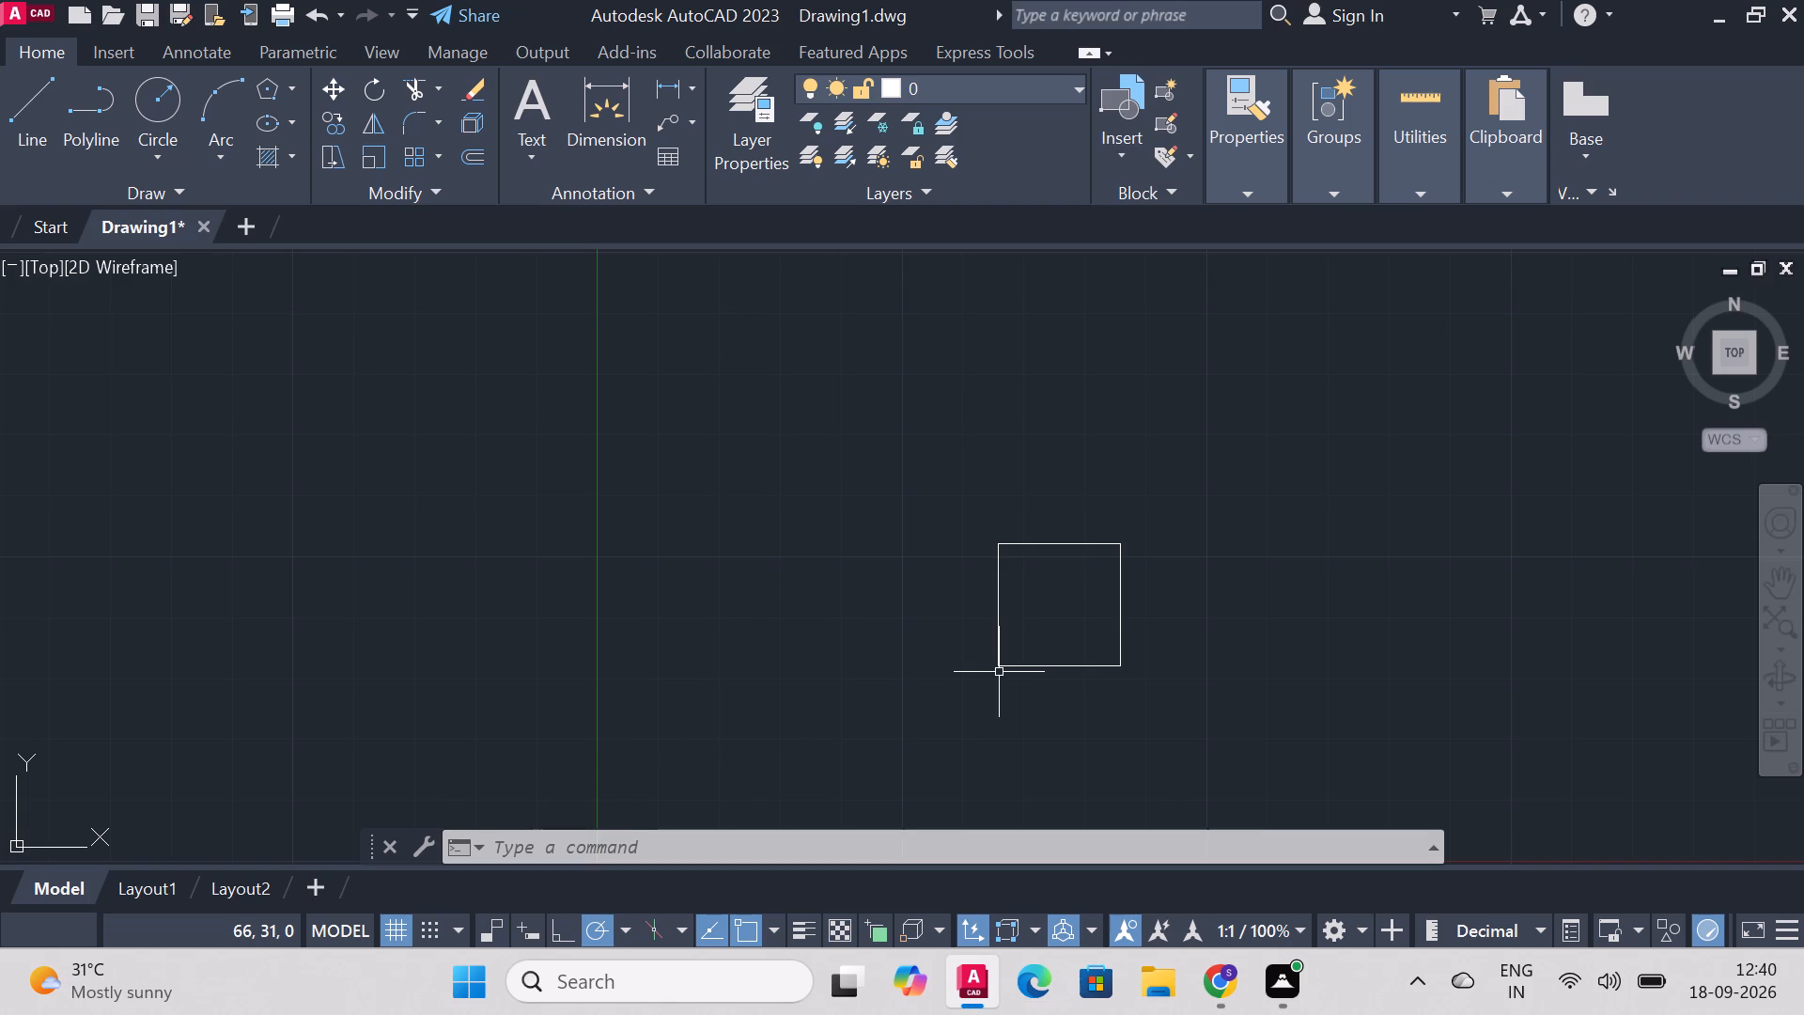
Draw a line from the square's lower-left corner 10 units up its left side, continuing about 26 units horizontally left.
{"action": "key", "text": "l"}
{"action": "key", "text": "Return"}
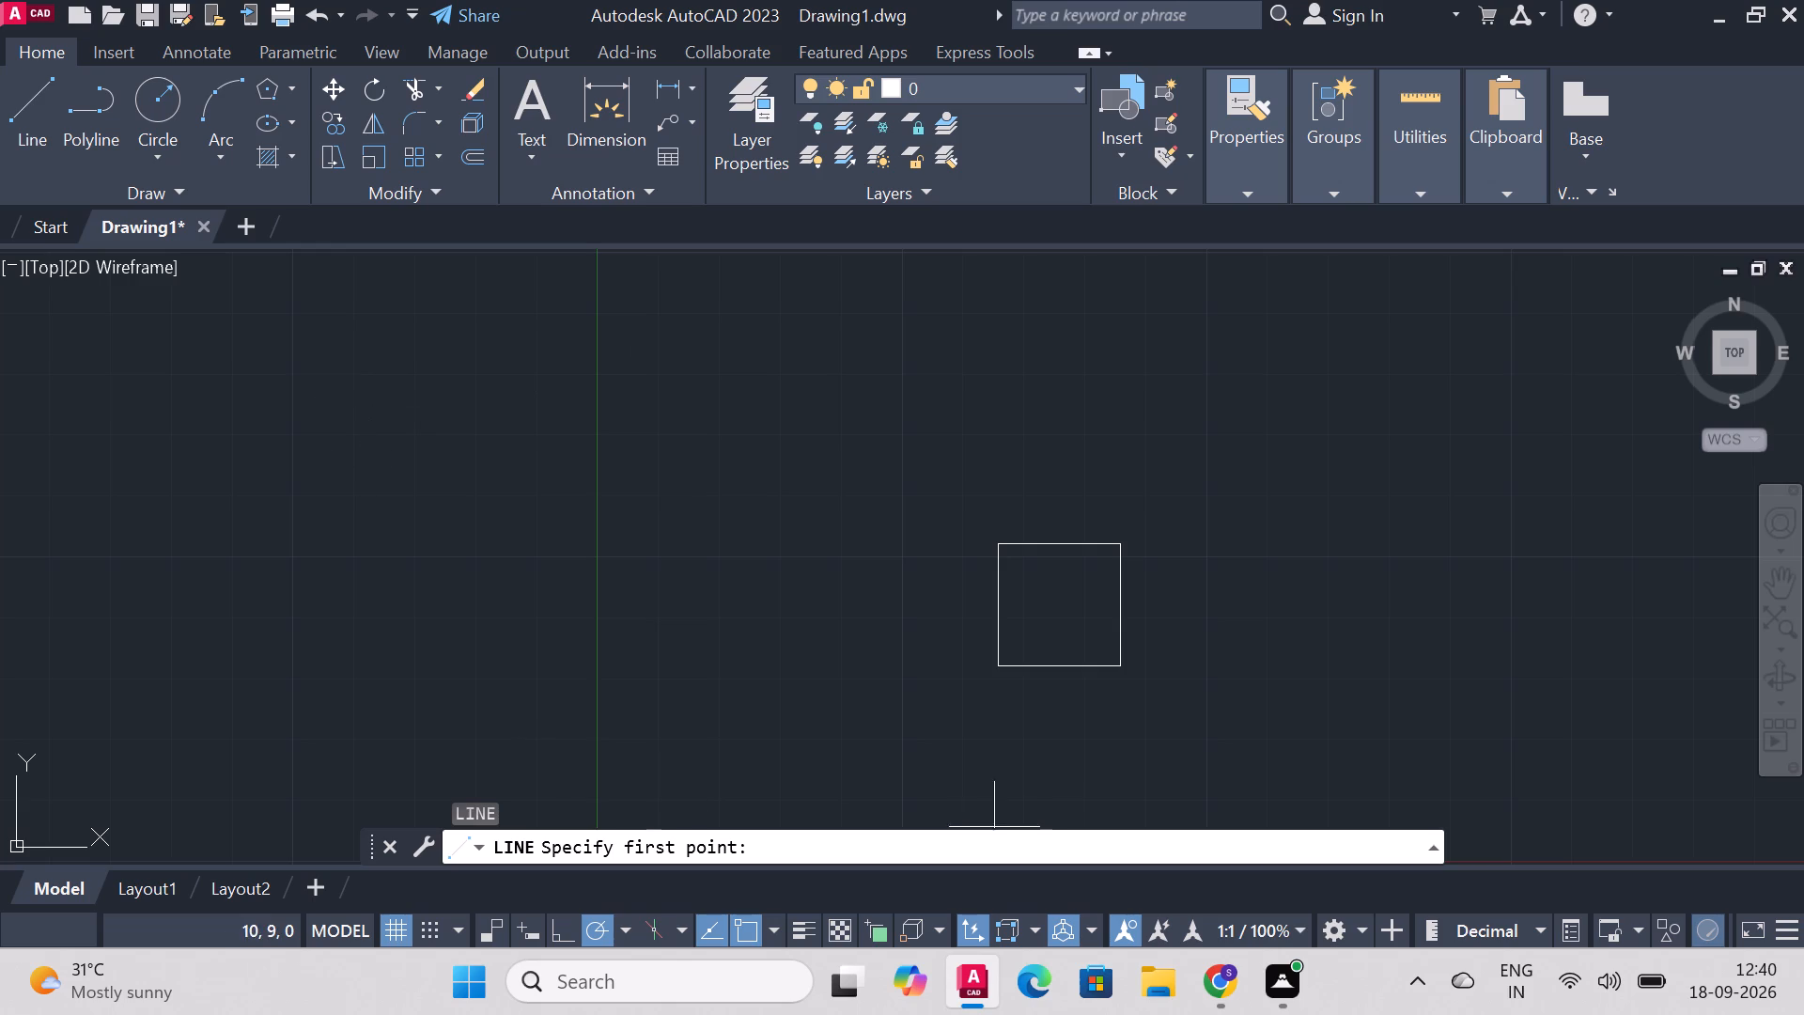
{"action": "left_click", "coordinate": [1004, 664]}
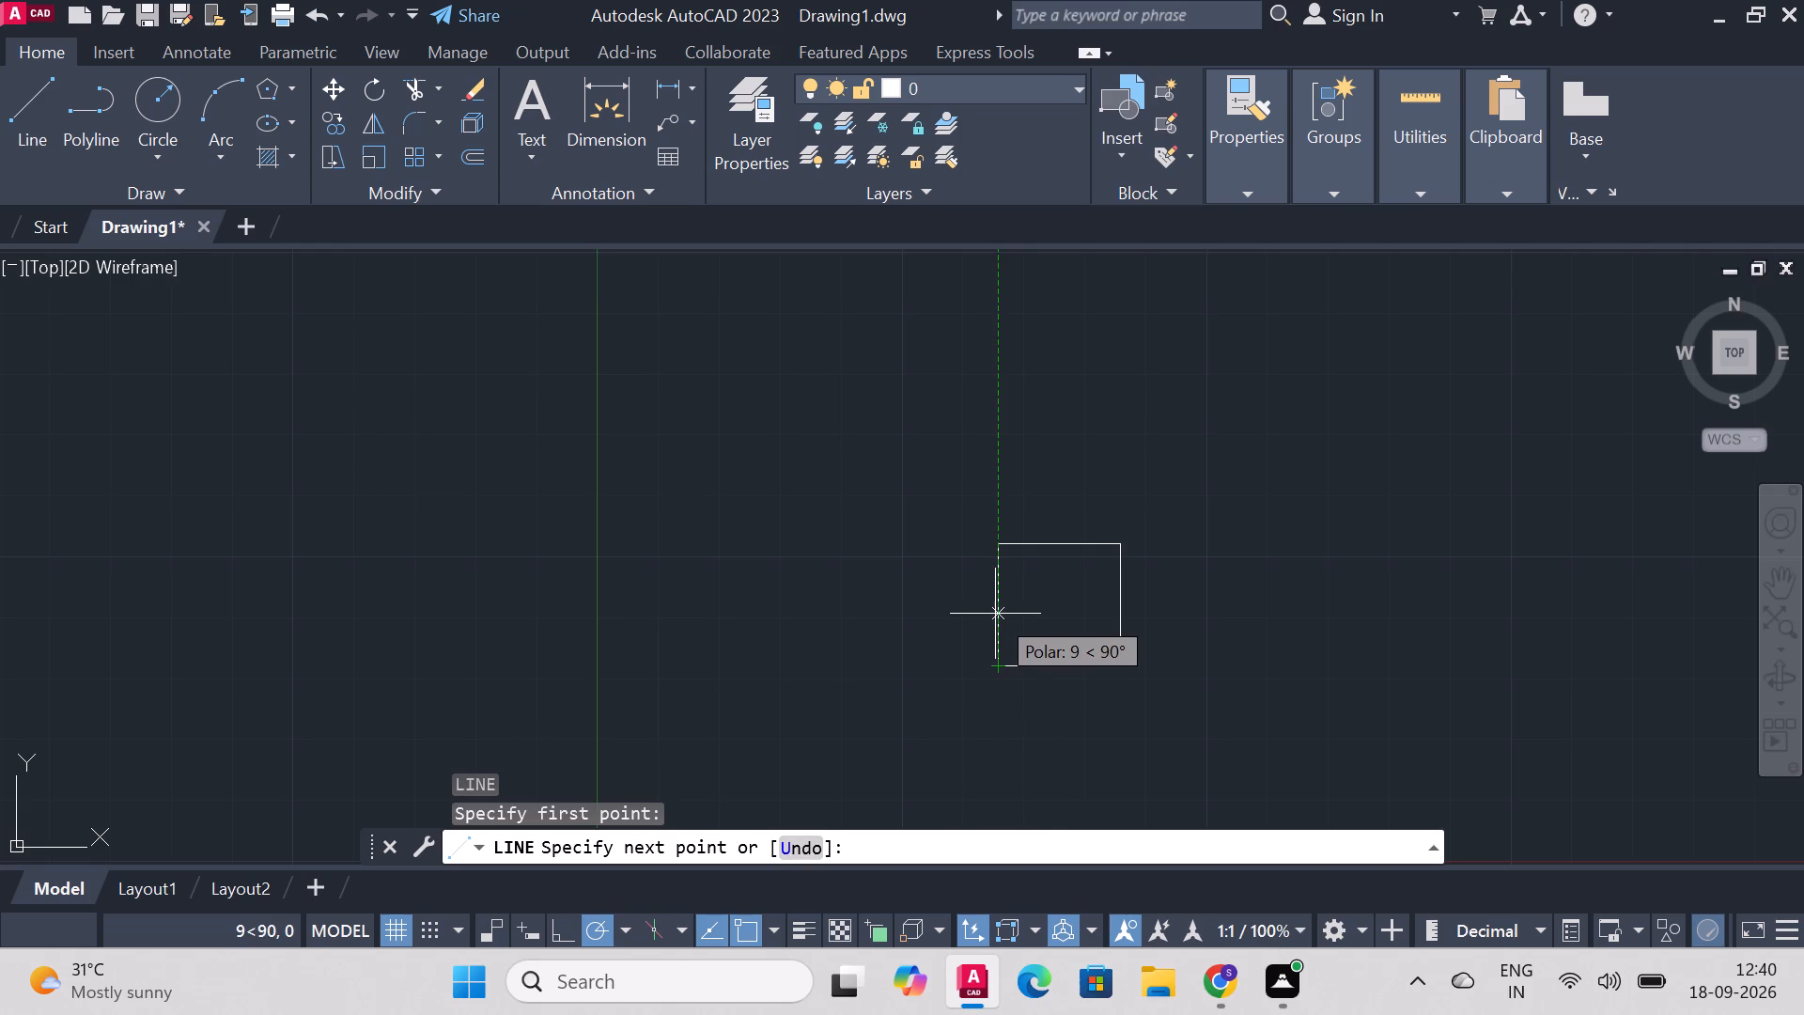
{"action": "type", "text": "10"}
{"action": "key", "text": "Return"}
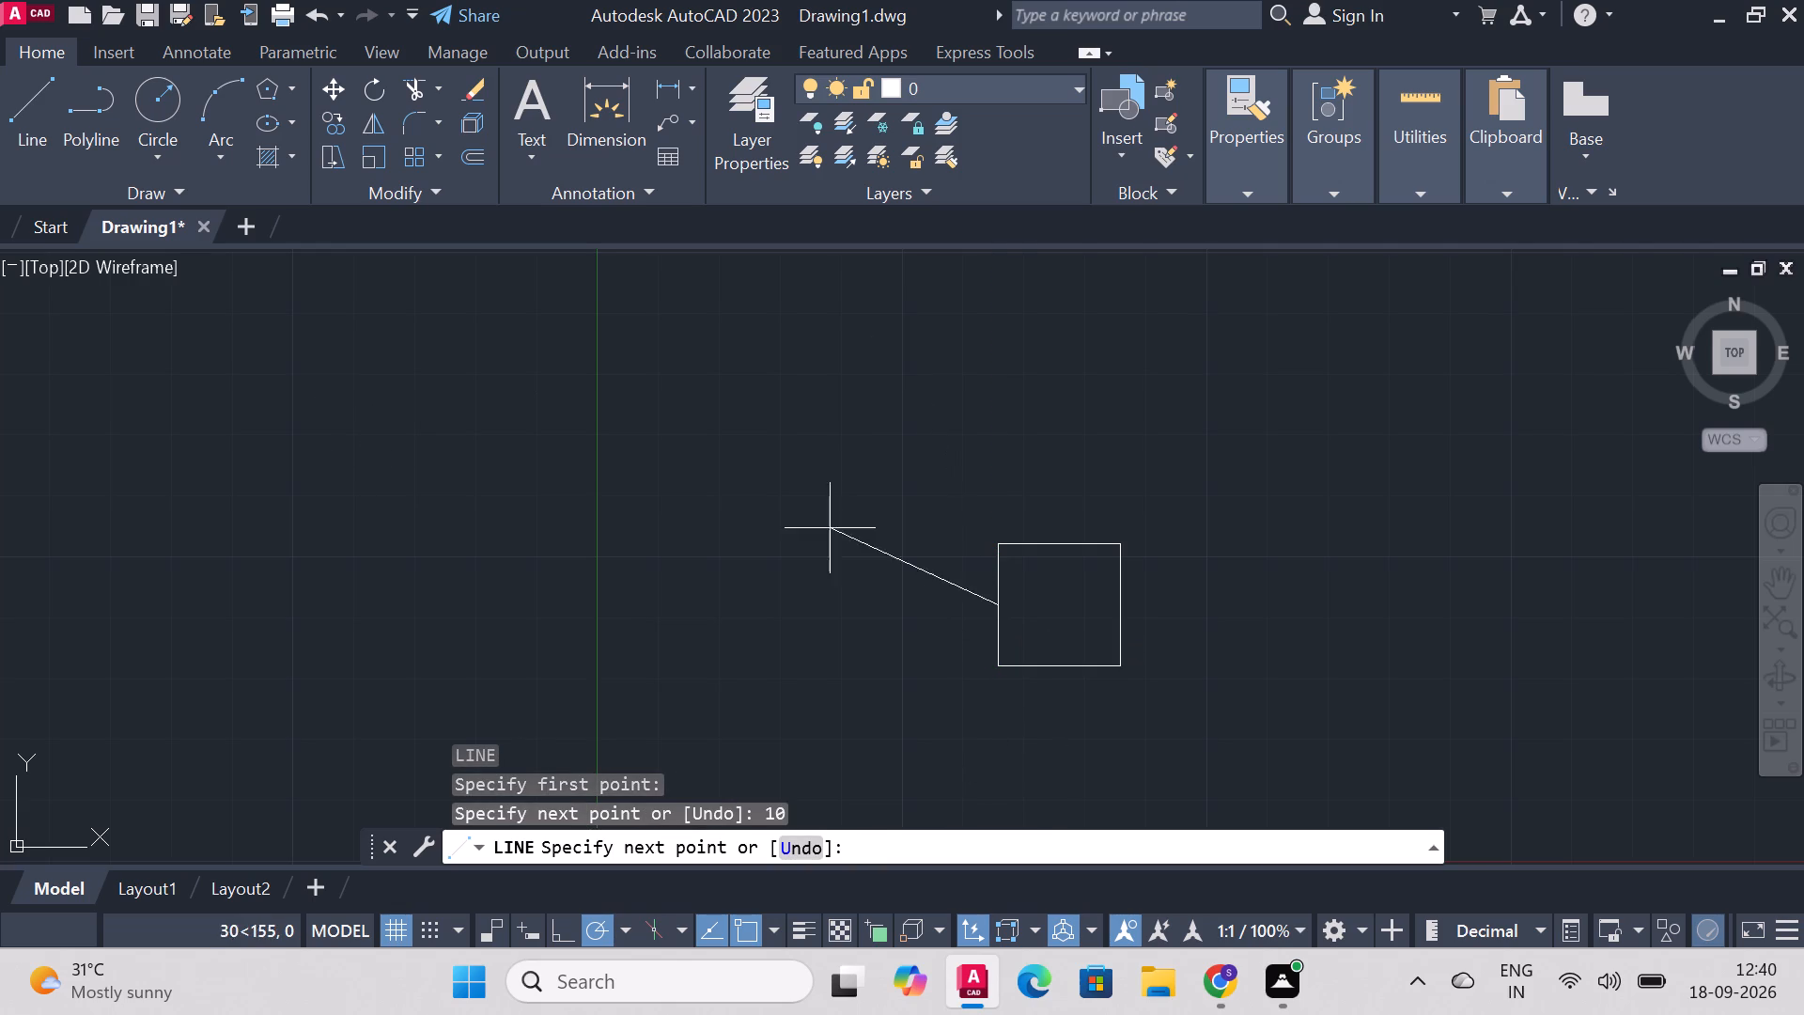
{"action": "left_click", "coordinate": [842, 597]}
{"action": "key", "text": "Escape"}
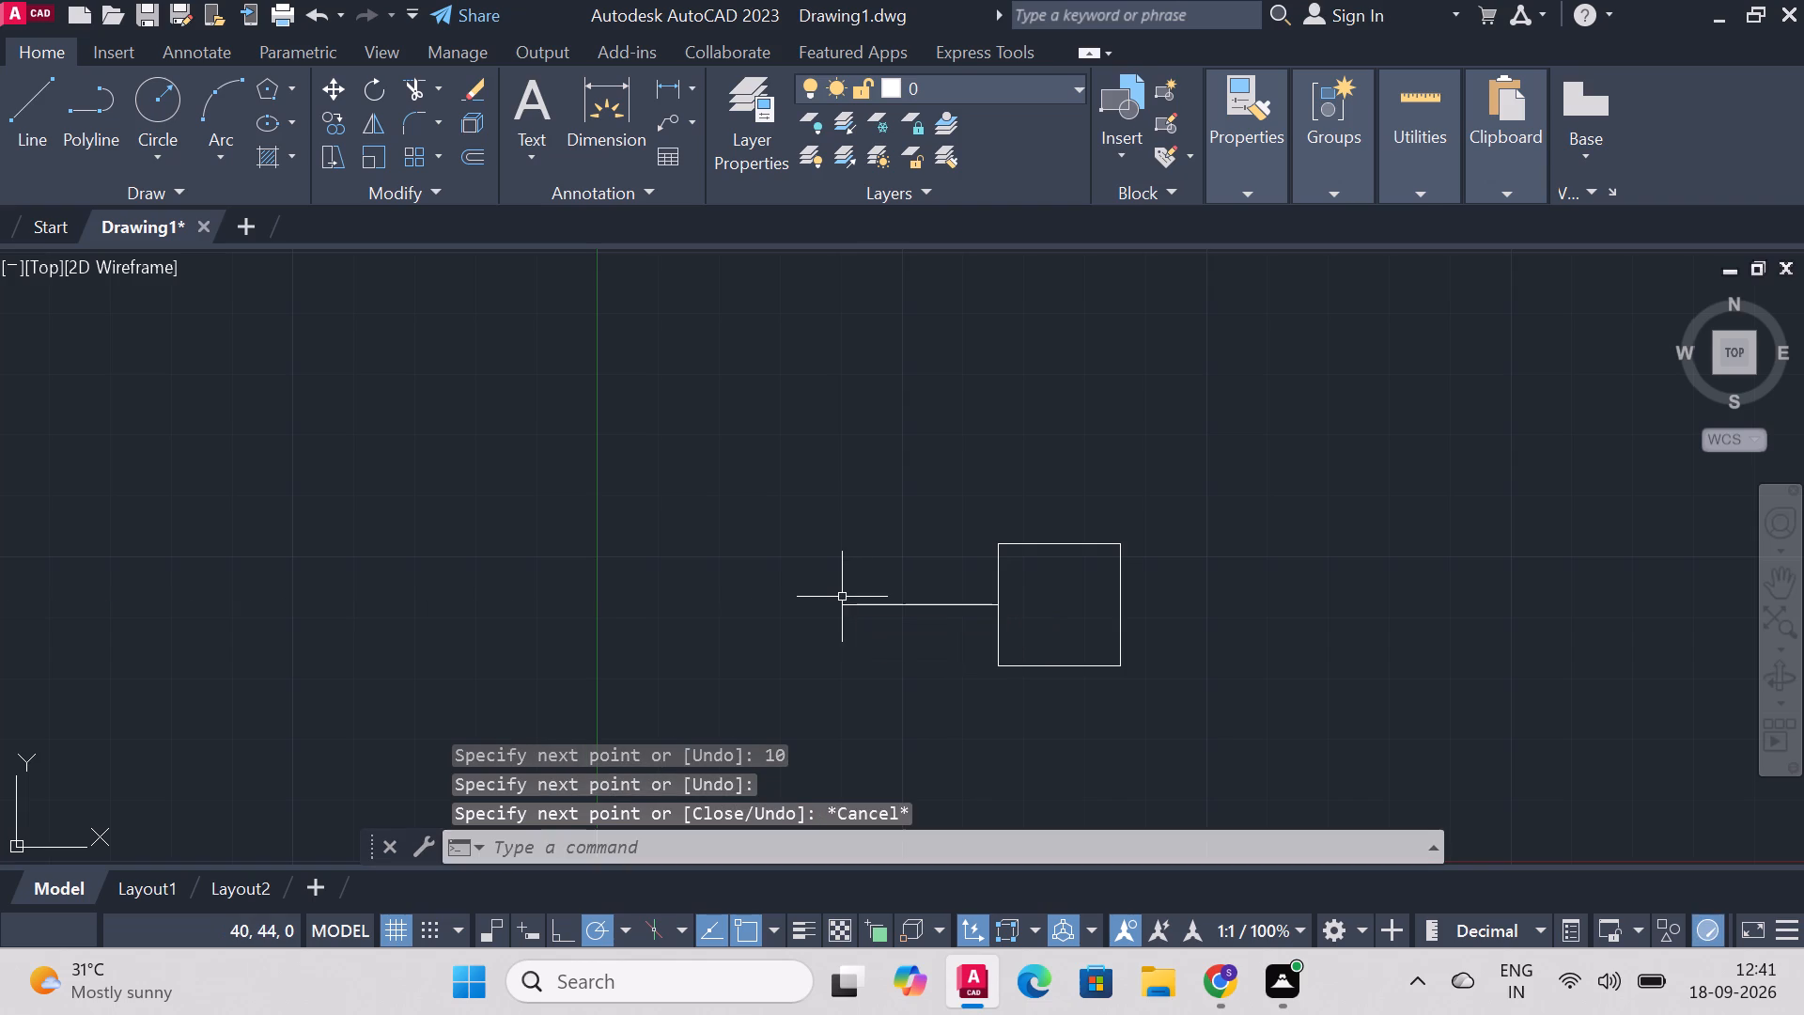
Draw a horizontal line about 36 units long from the midpoint of the square's left side rightward through the square.
{"action": "key", "text": "l"}
{"action": "key", "text": "Return"}
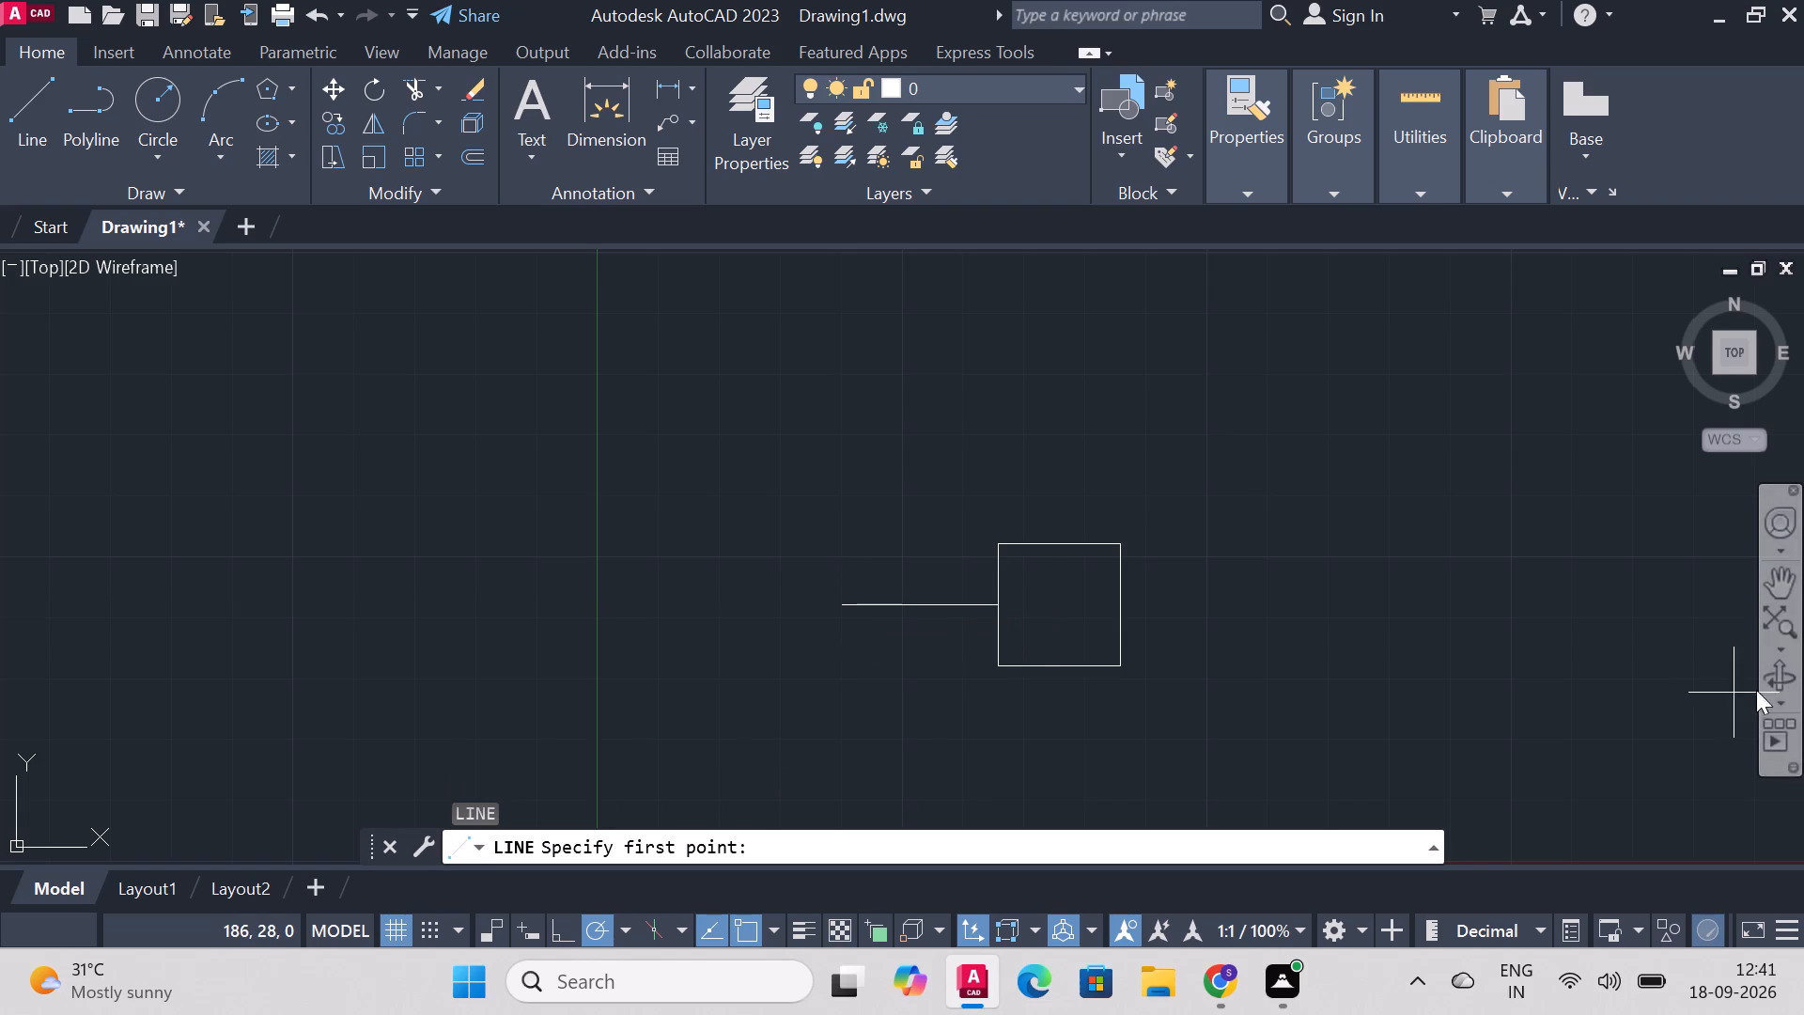
{"action": "left_click", "coordinate": [995, 601]}
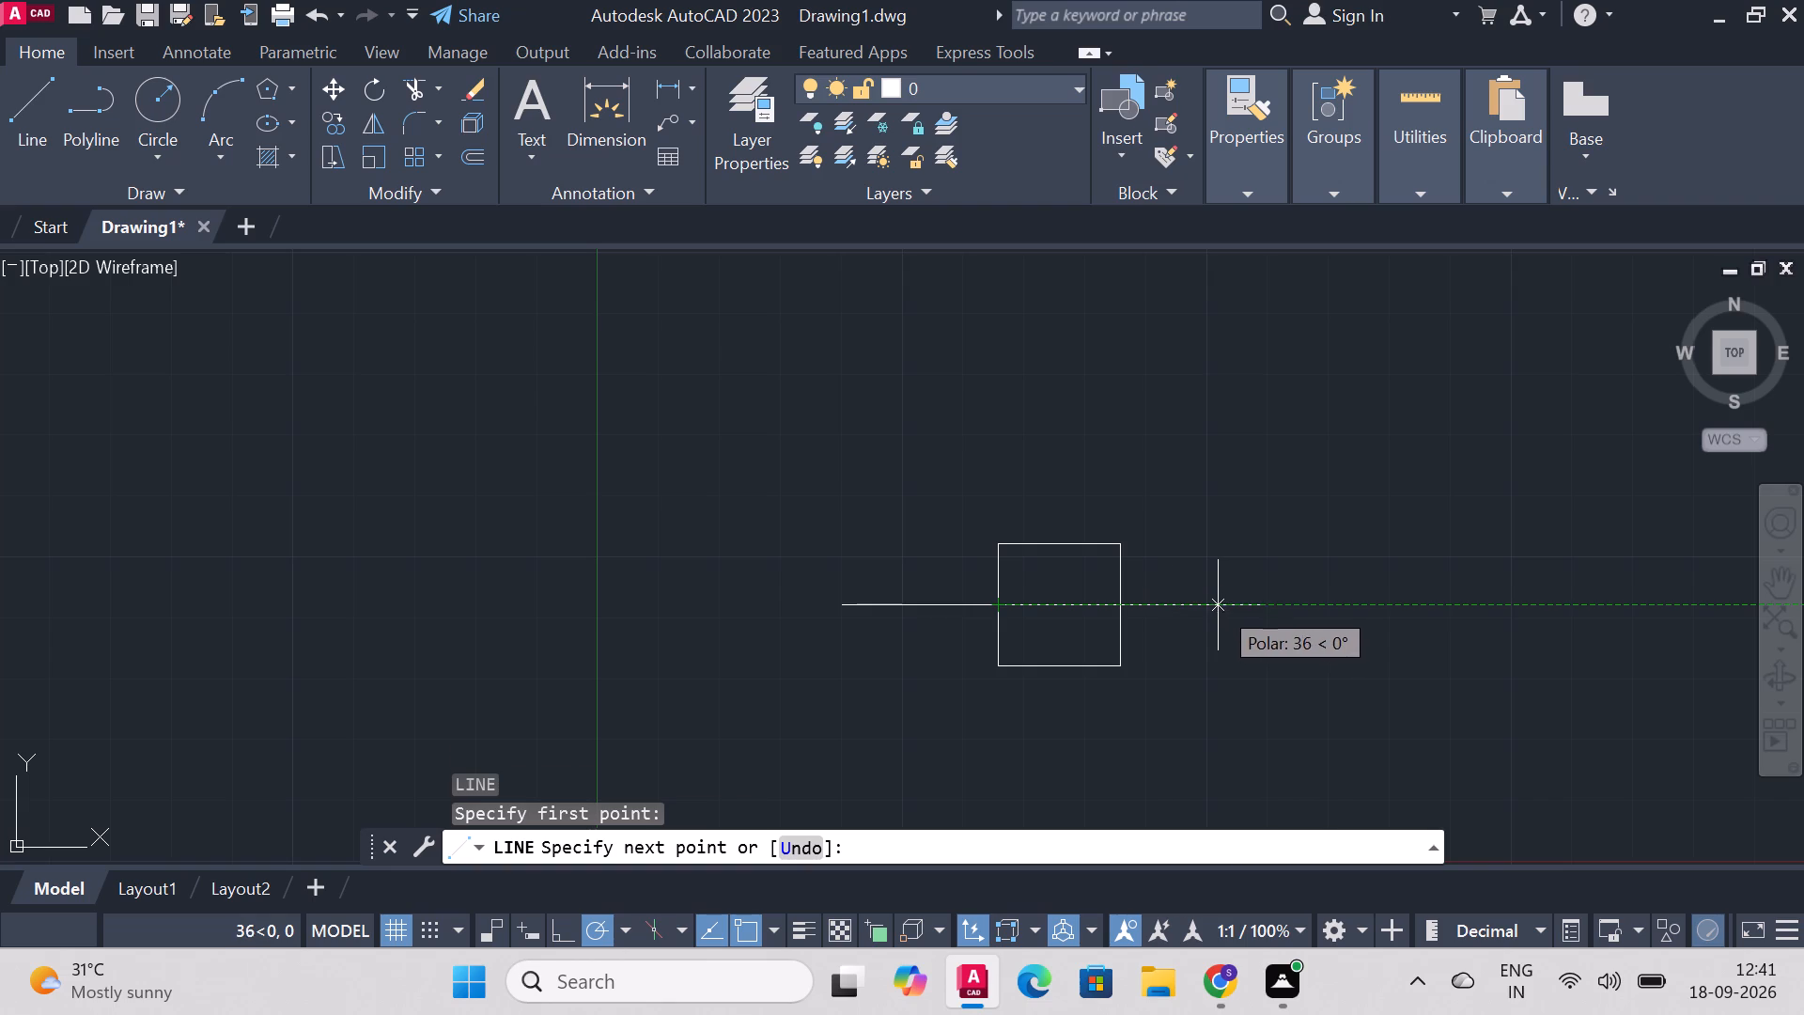
{"action": "left_click", "coordinate": [1218, 605]}
{"action": "key", "text": "Escape"}
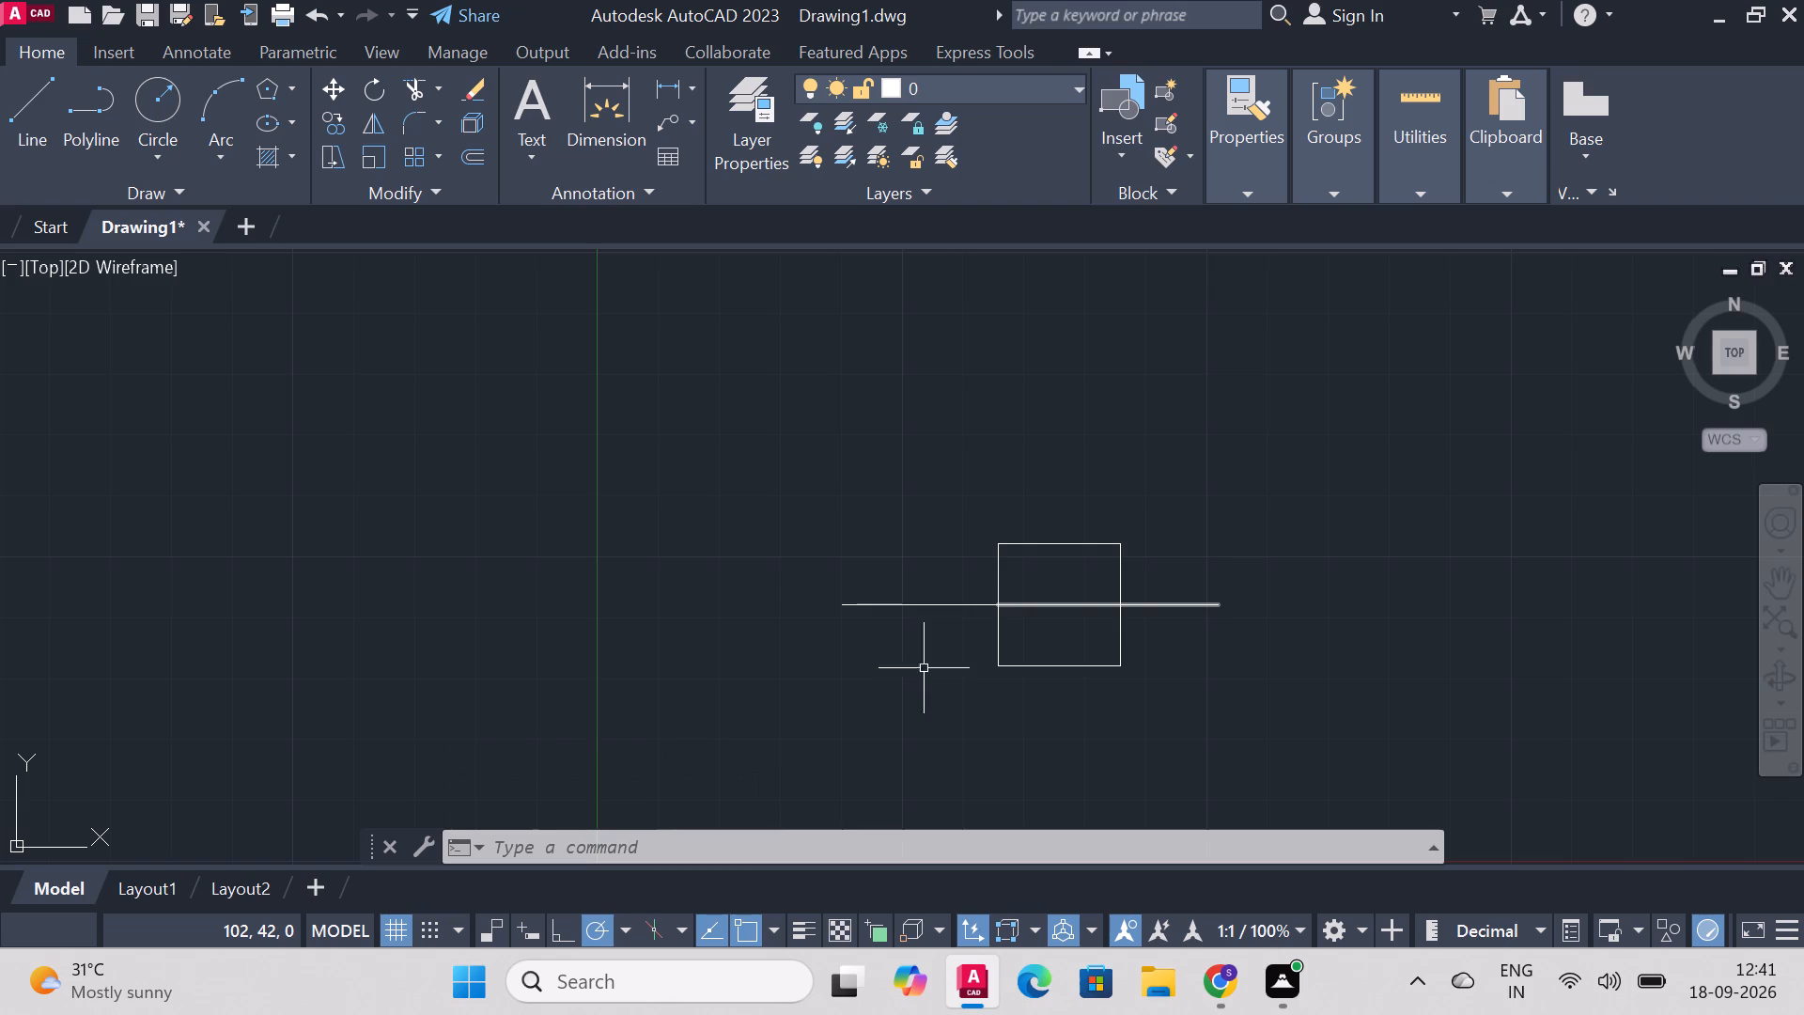
Draw lines from the square's lower-left corner 5 units left, 5 units up, and on up to the horizontal centre line.
{"action": "left_click", "coordinate": [53, 113]}
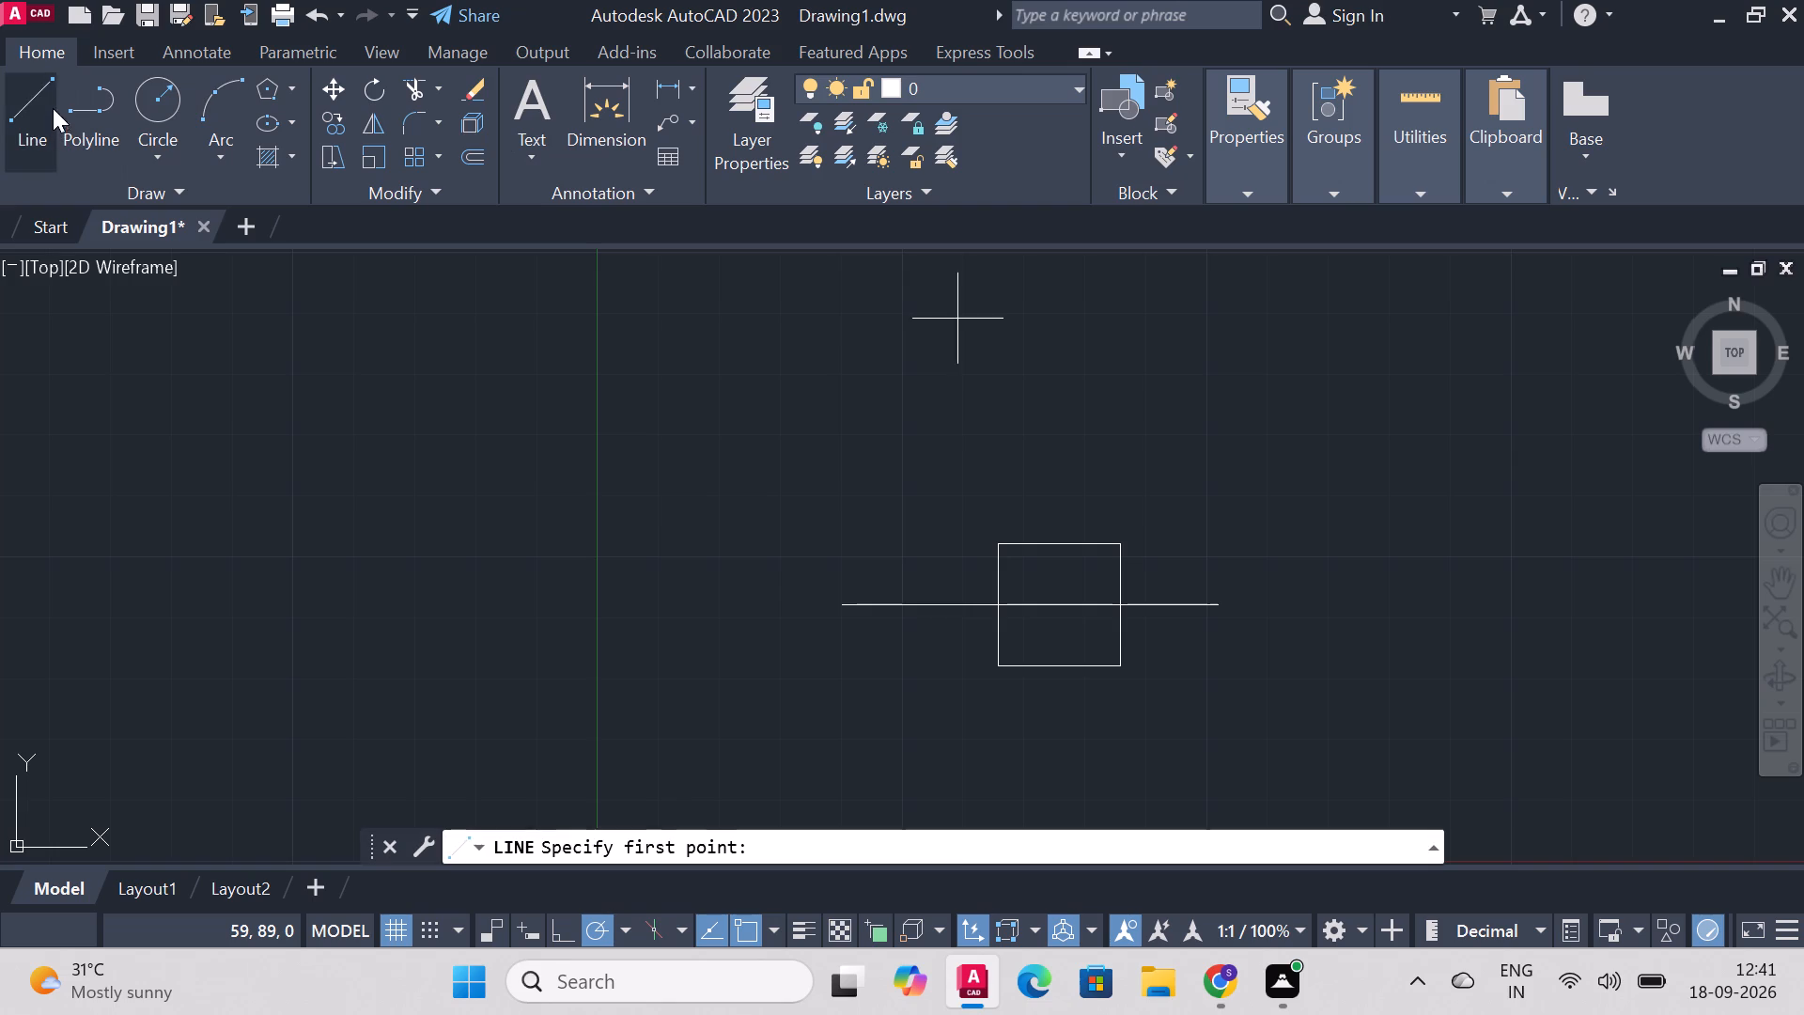
{"action": "left_click", "coordinate": [988, 665]}
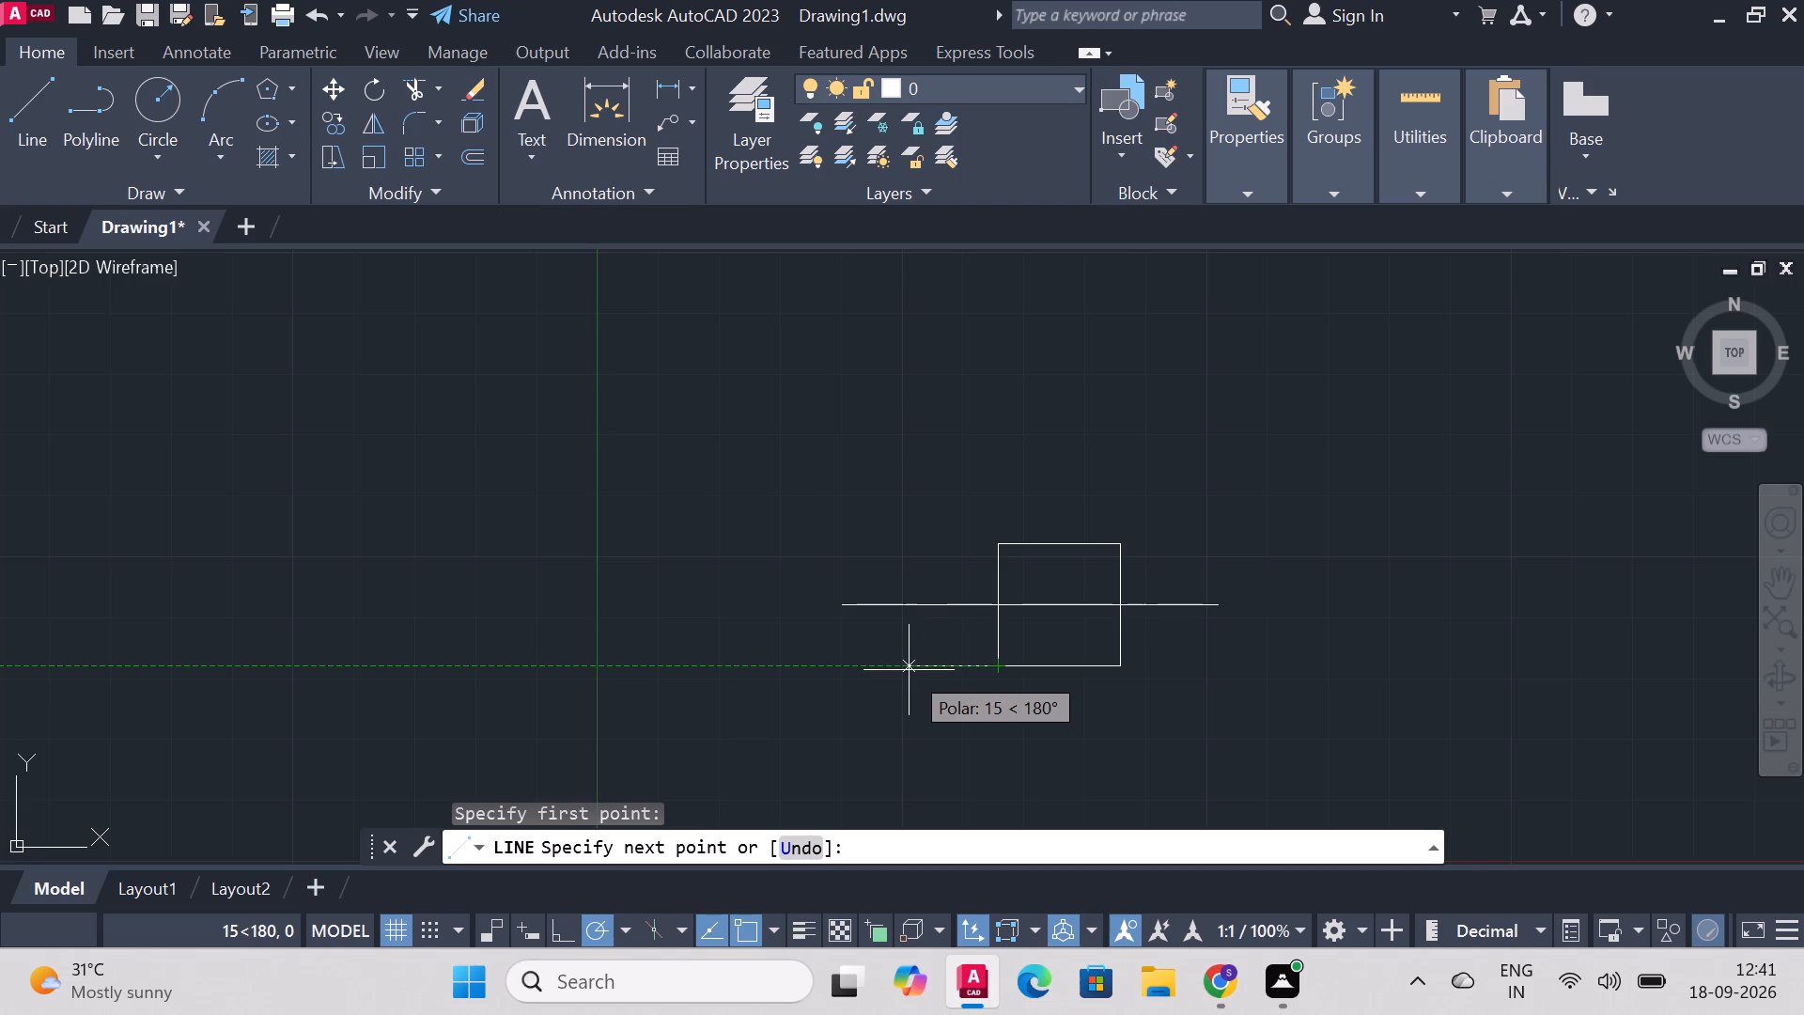
{"action": "key", "text": "5"}
{"action": "key", "text": "Return"}
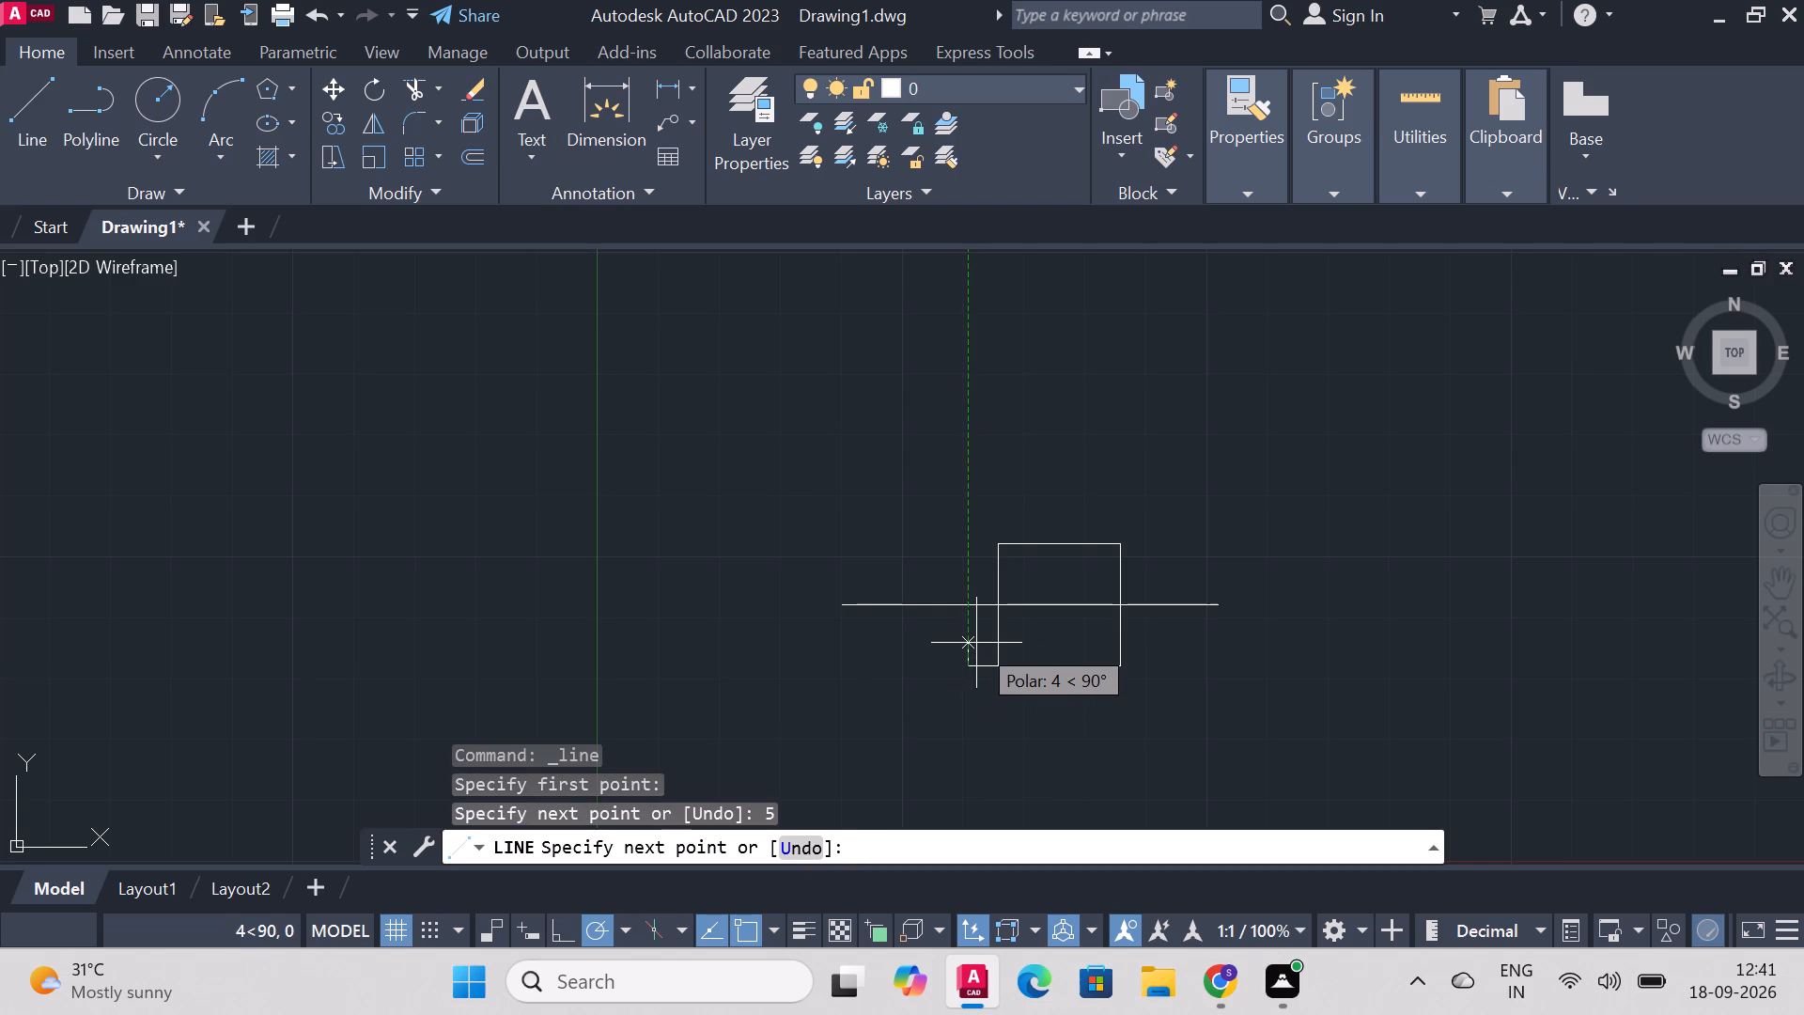
{"action": "key", "text": "5"}
{"action": "key", "text": "Return"}
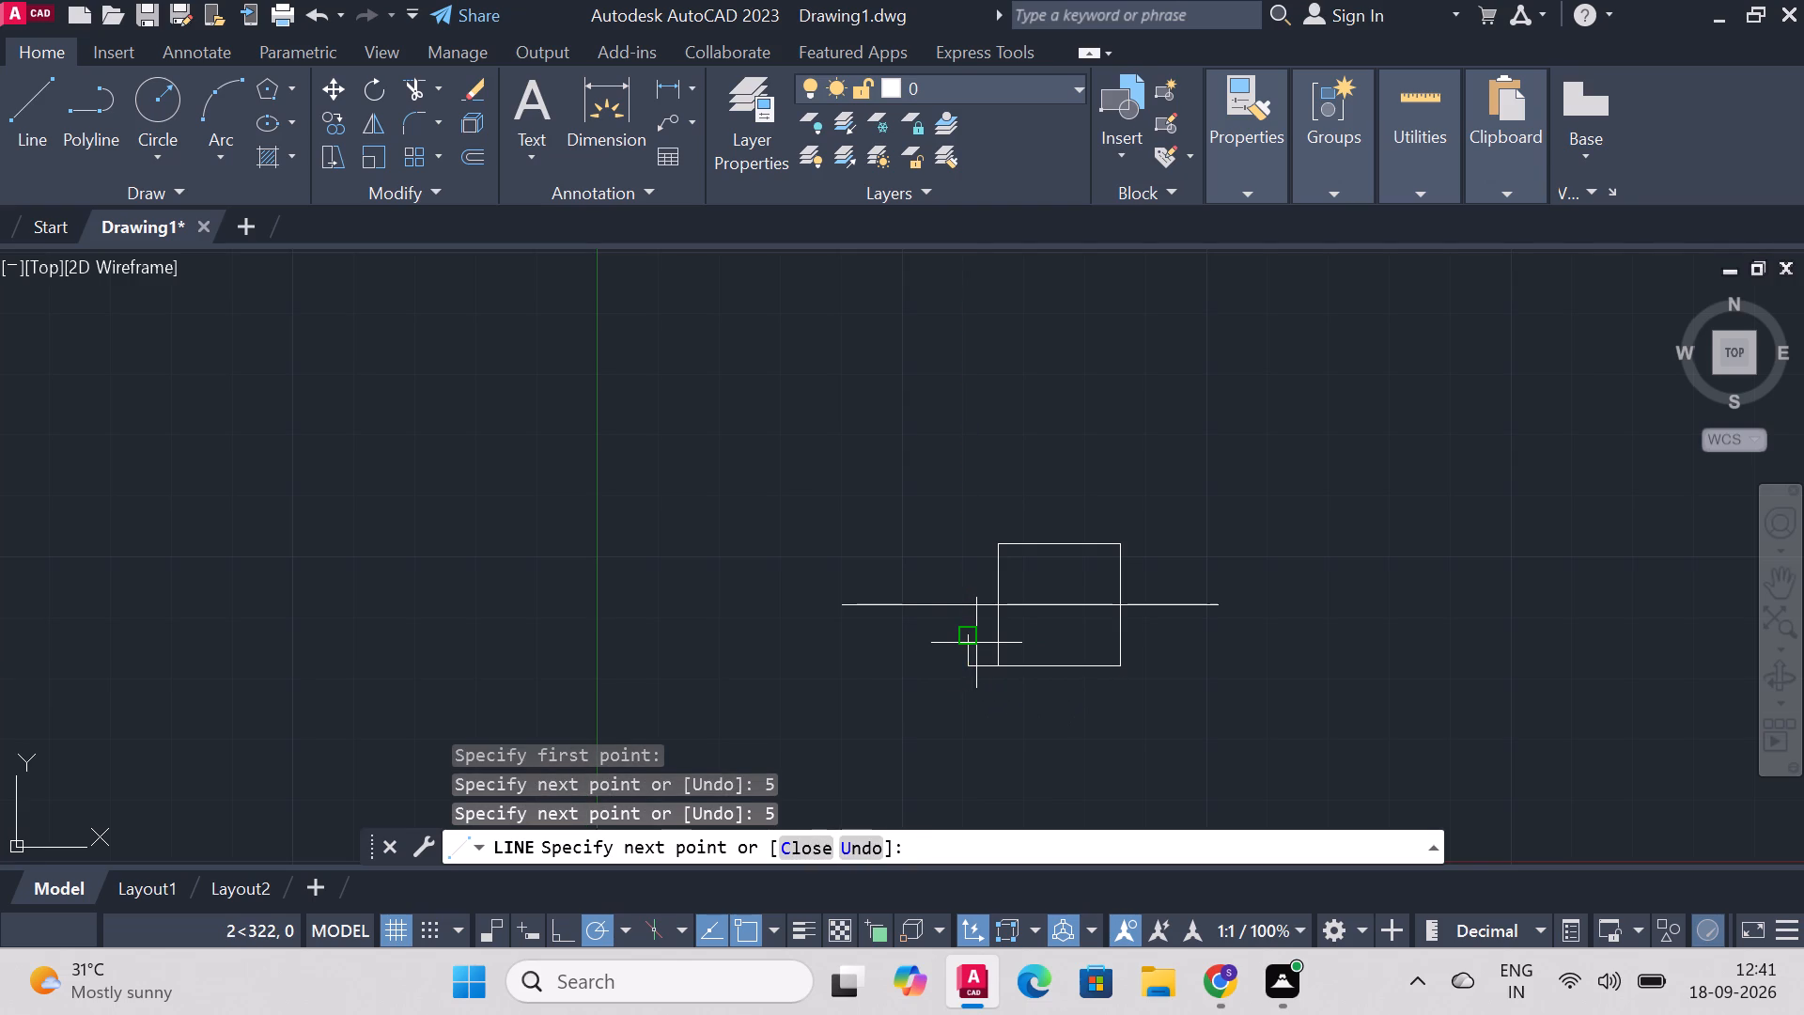
{"action": "left_click", "coordinate": [967, 610]}
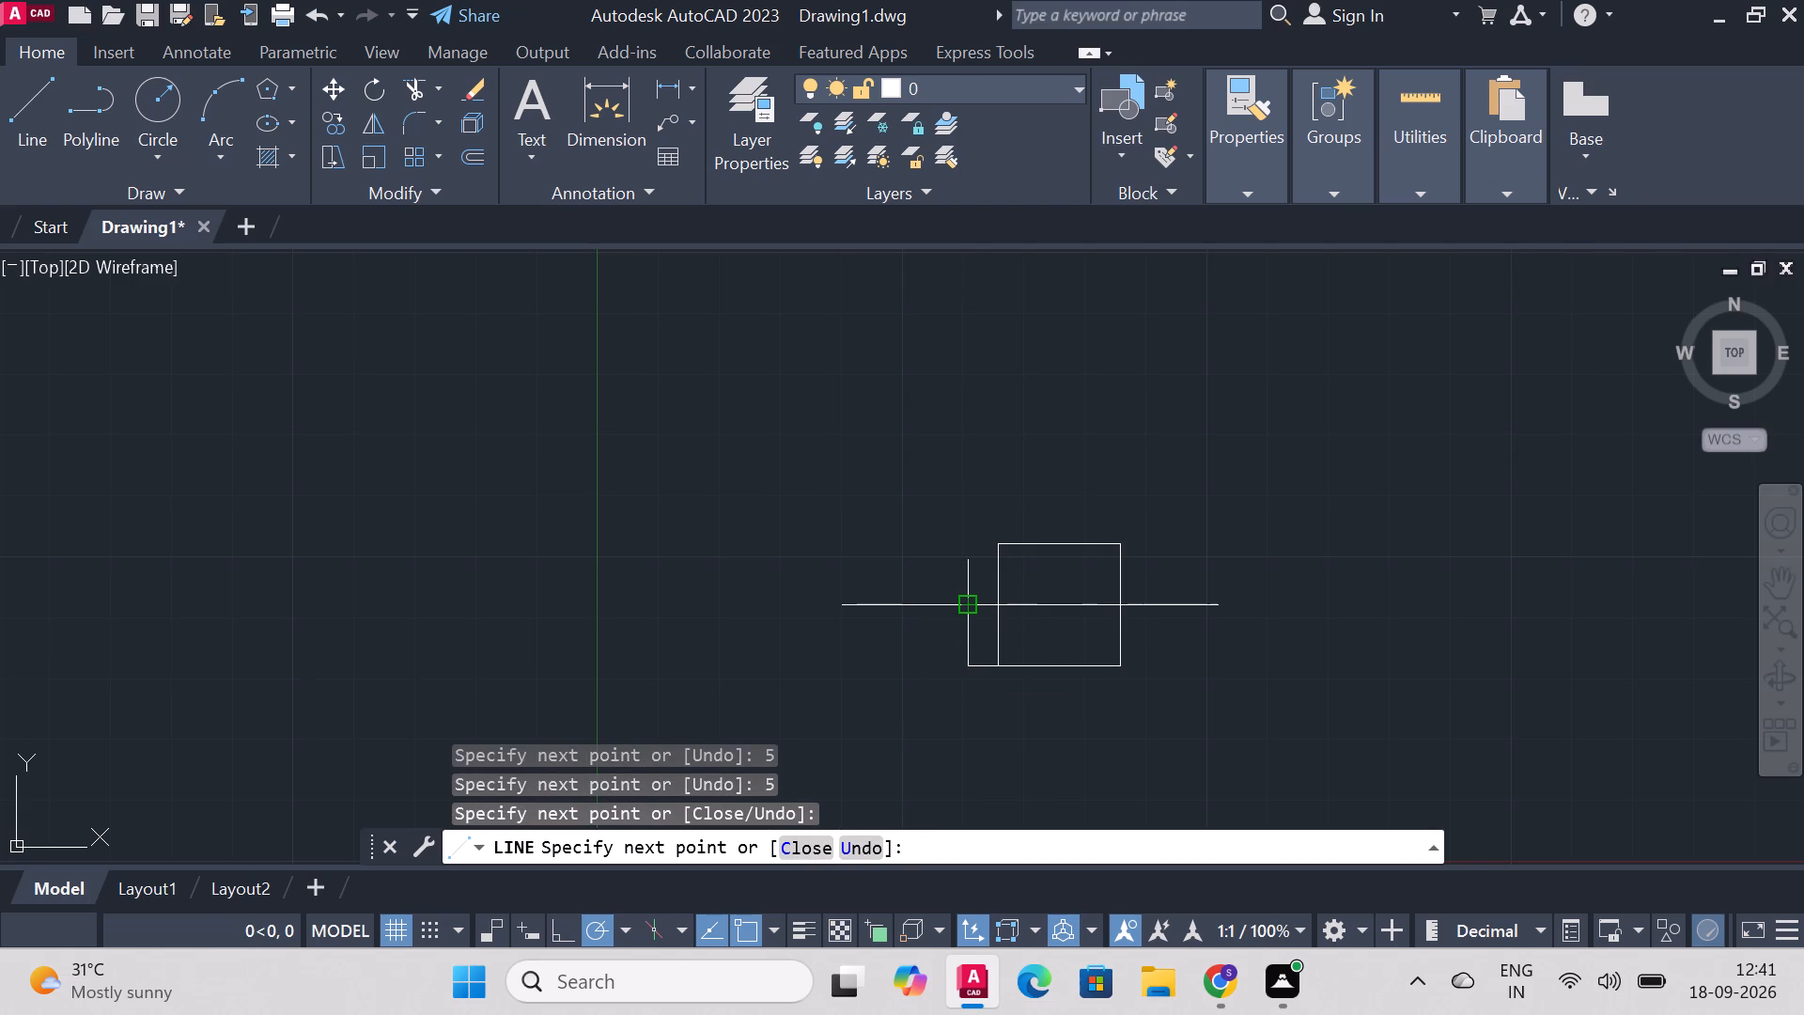
{"action": "key", "text": "Escape"}
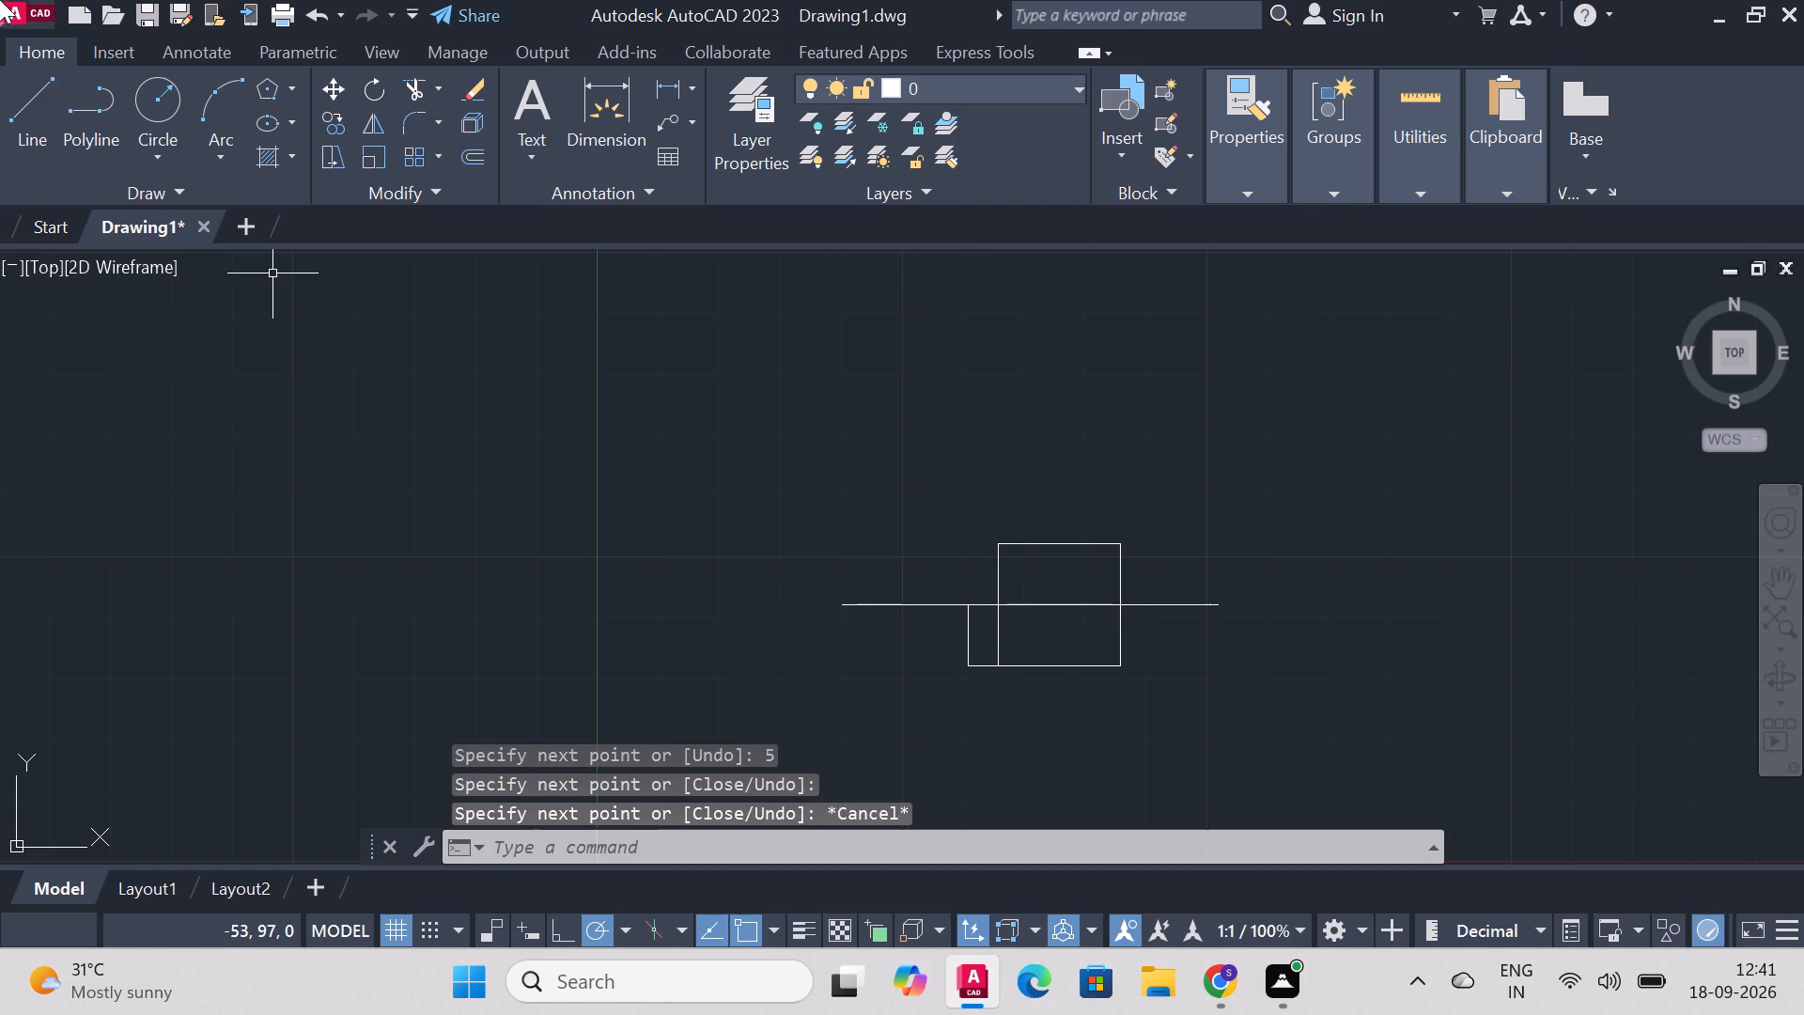
Draw diagonal lines from the square's lower-left corner to the offset vertical's top end on the centre line, and up to the upper-left corner.
{"action": "left_click", "coordinate": [56, 113]}
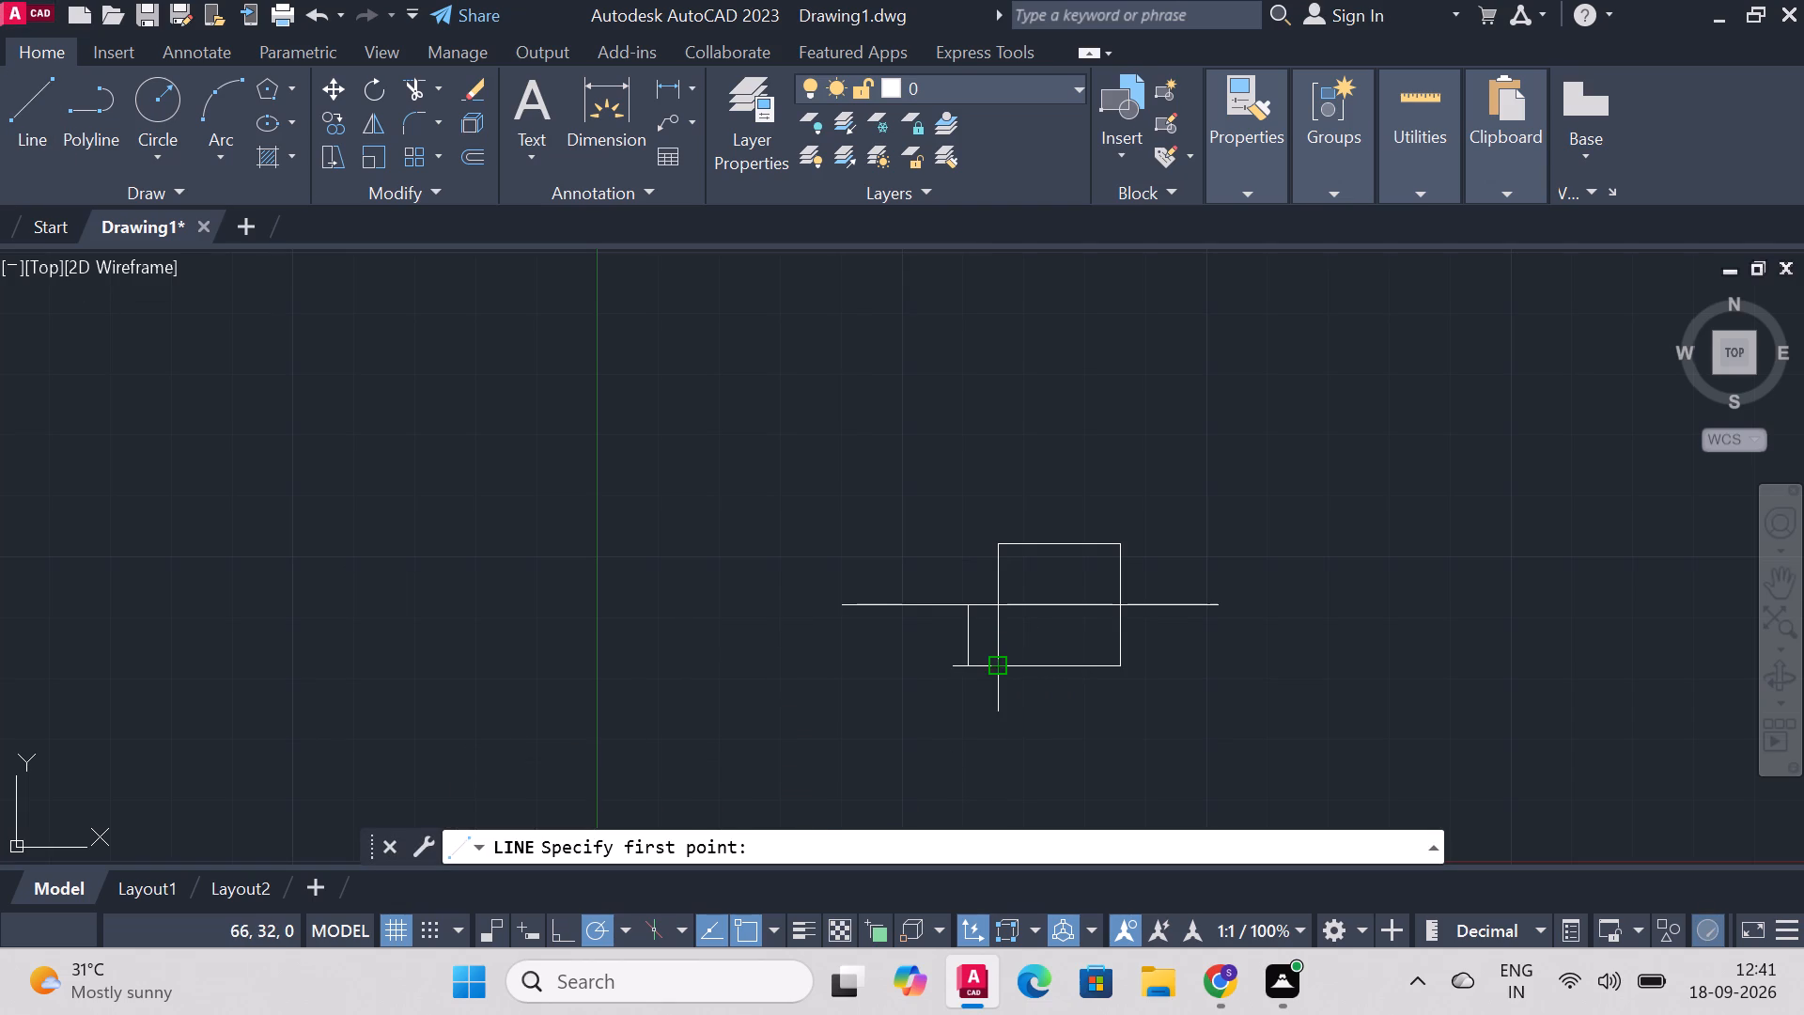
{"action": "left_click", "coordinate": [1006, 665]}
{"action": "left_click", "coordinate": [967, 606]}
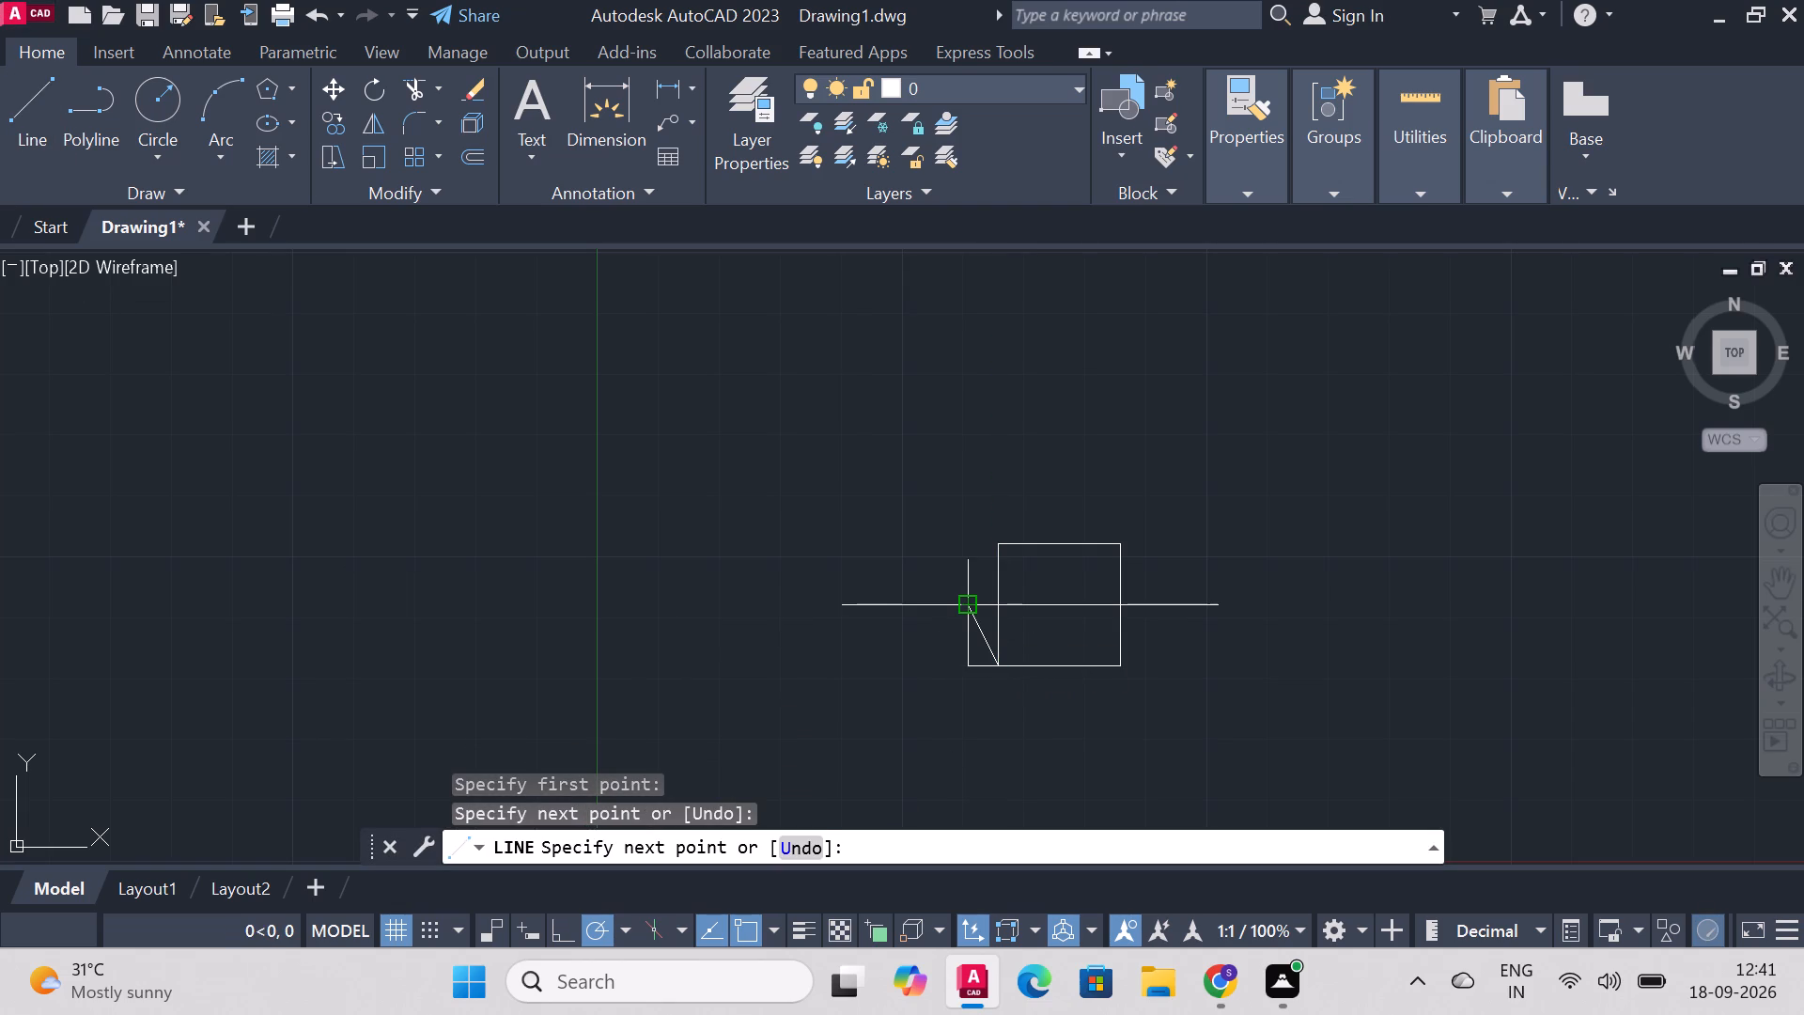
{"action": "left_click", "coordinate": [989, 547]}
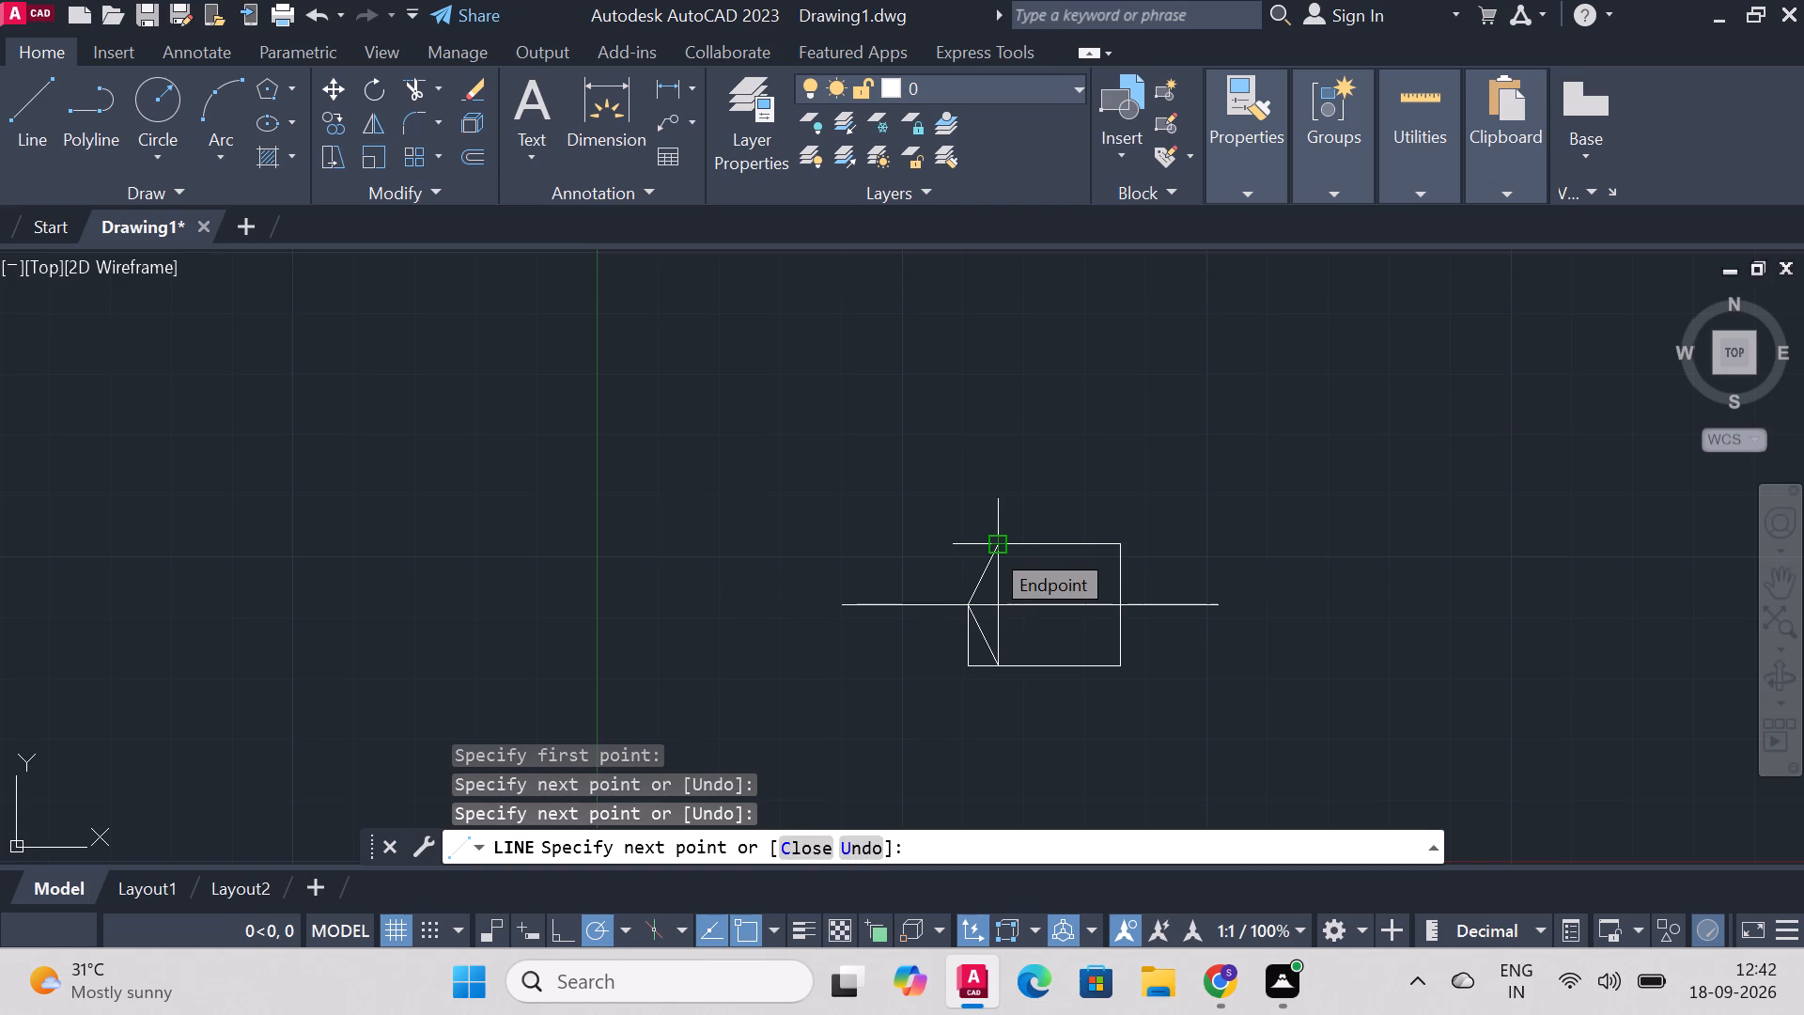
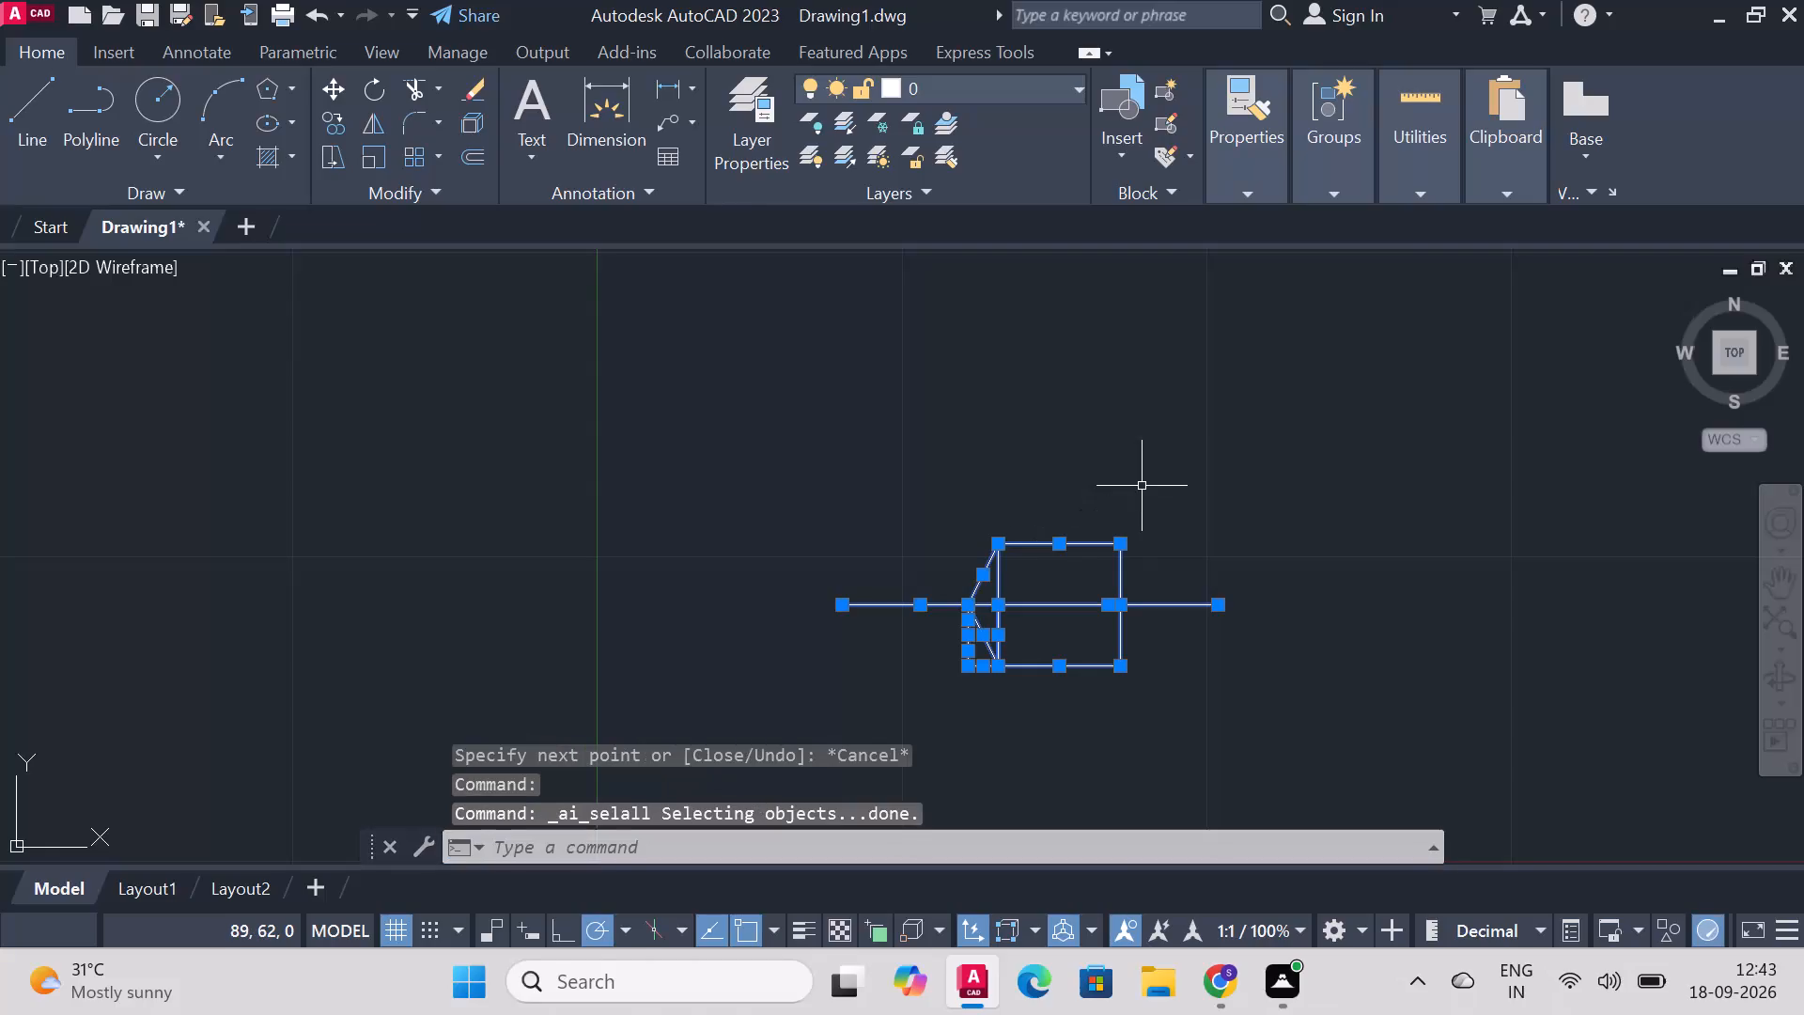
Delete all the selected square, centre line and side line geometry from the drawing.
{"action": "key", "text": "Delete"}
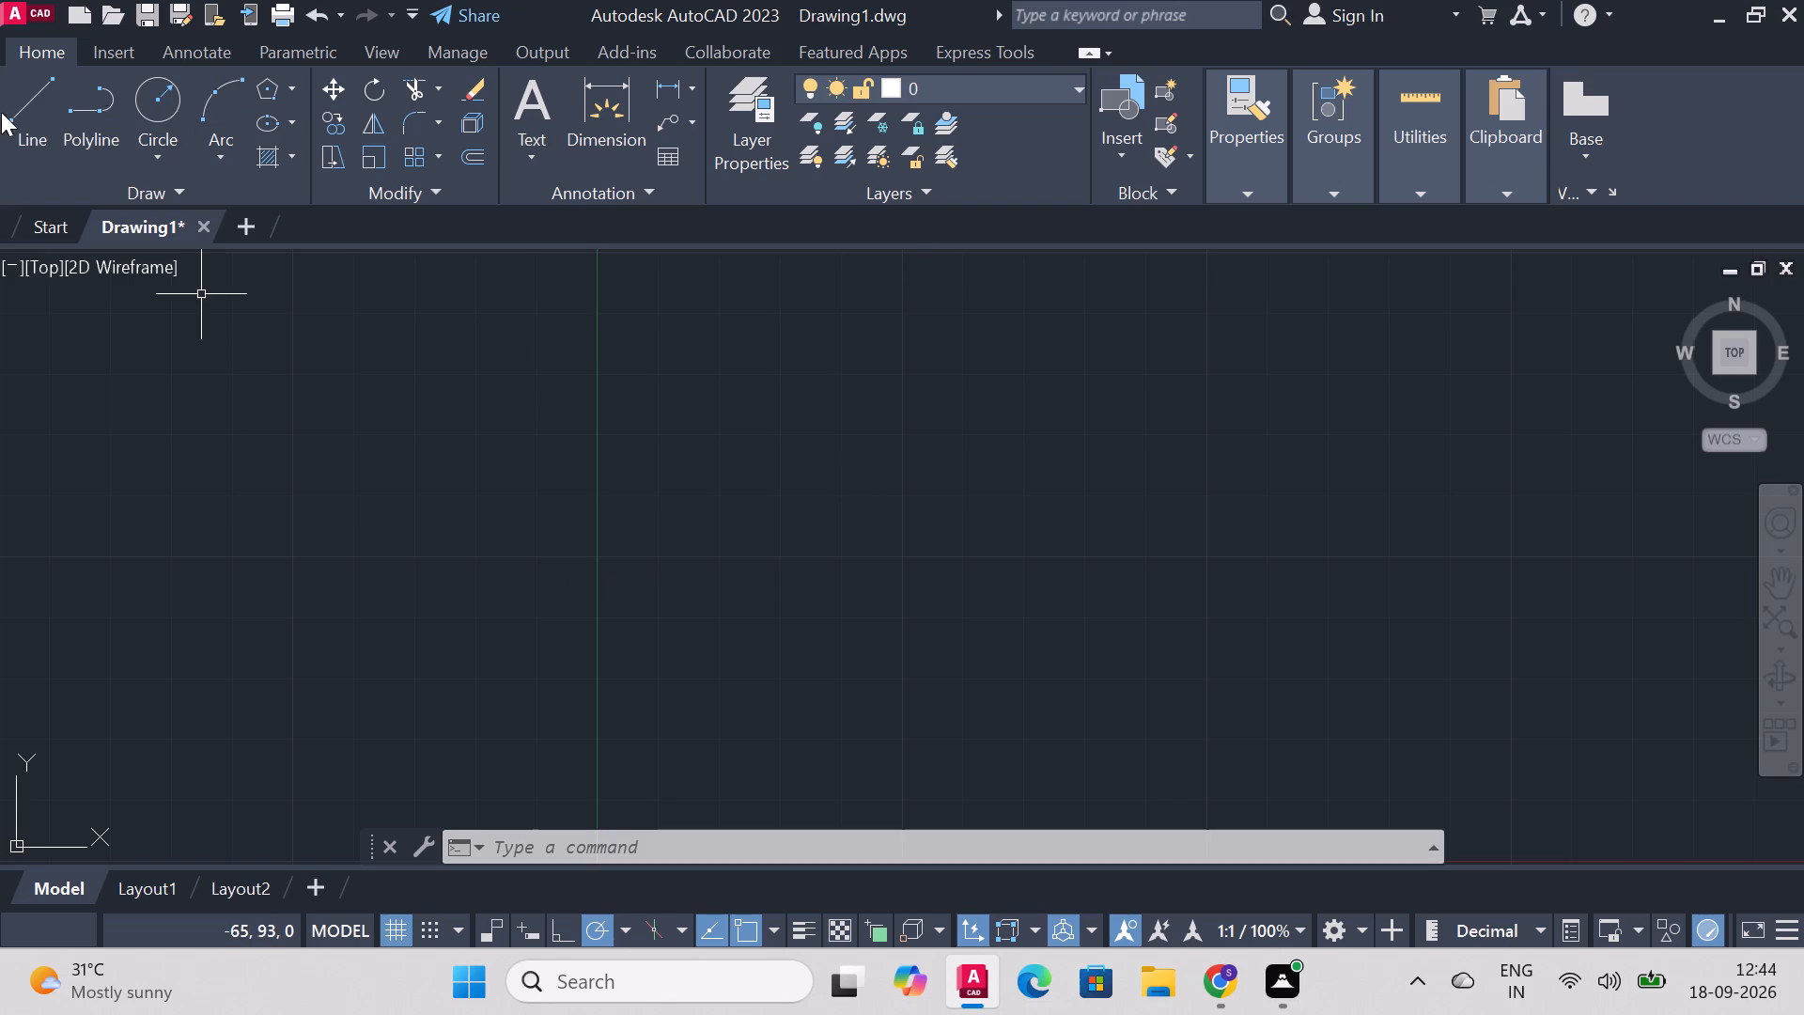
Draw a 6-sided polygon circumscribed about a circle of radius 10 in the empty drawing area.
{"action": "left_click", "coordinate": [272, 91]}
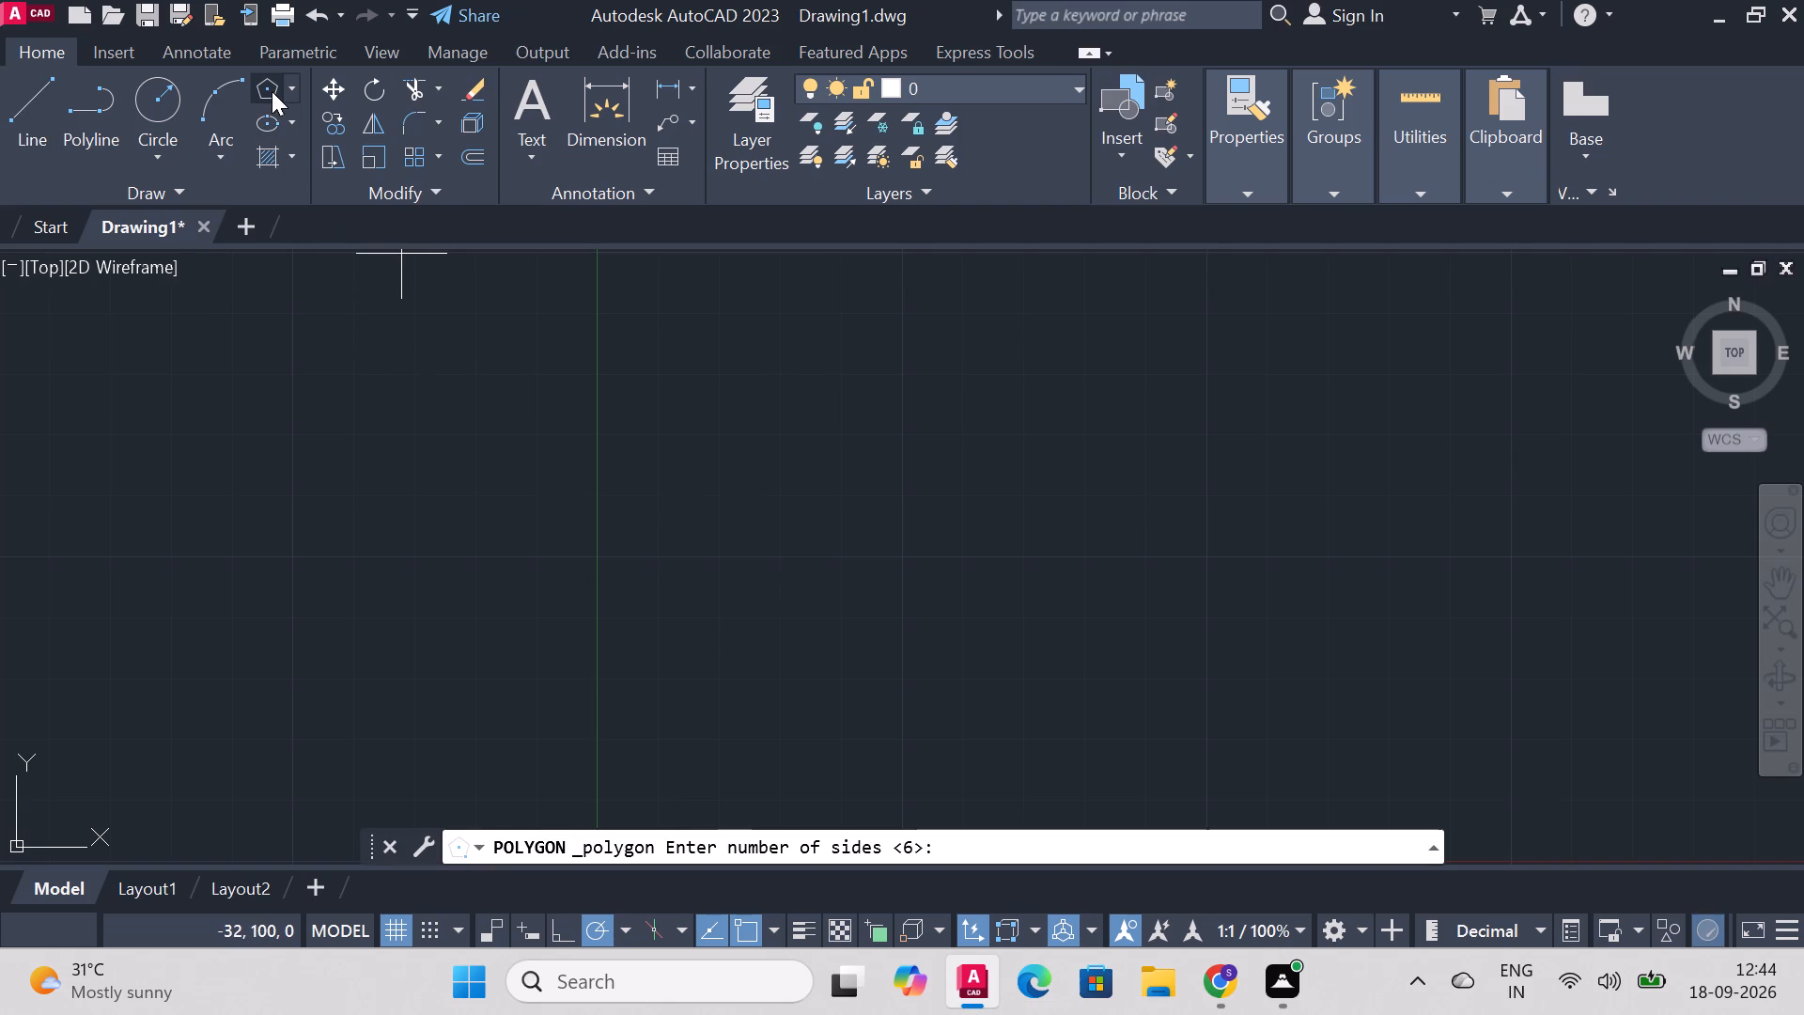
{"action": "left_click", "coordinate": [862, 508]}
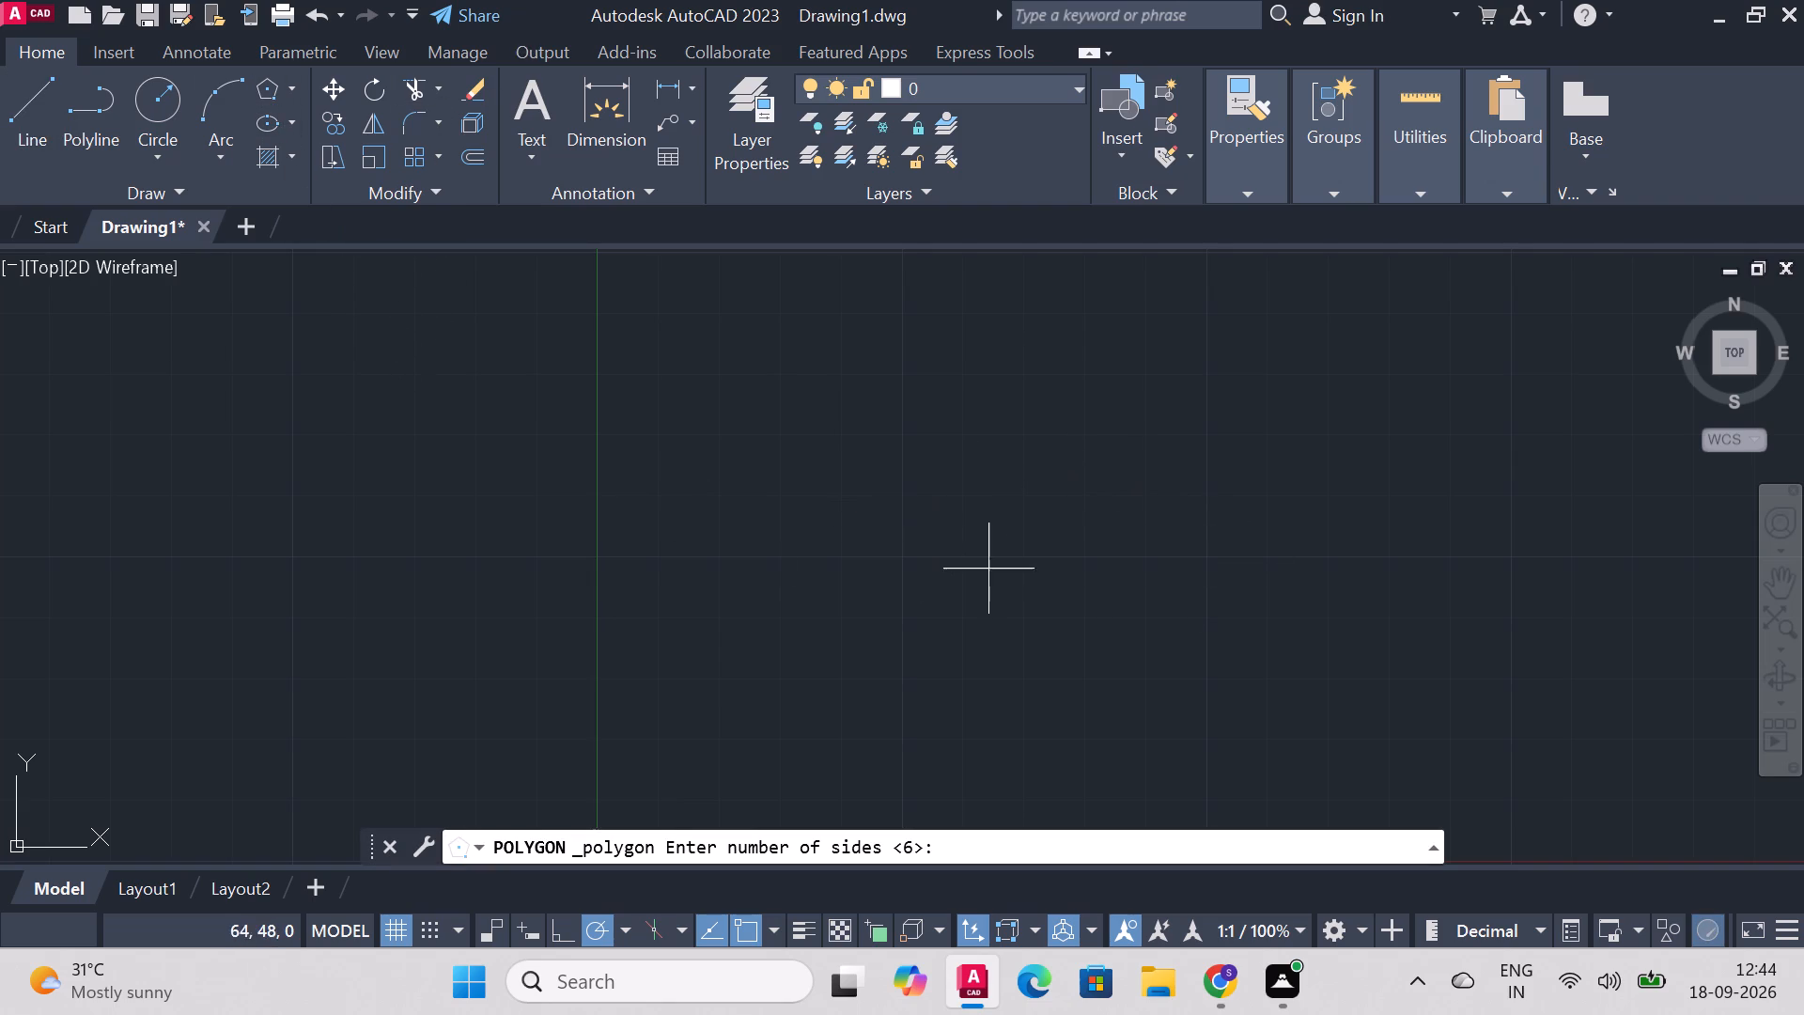
{"action": "key", "text": "6"}
{"action": "key", "text": "Return"}
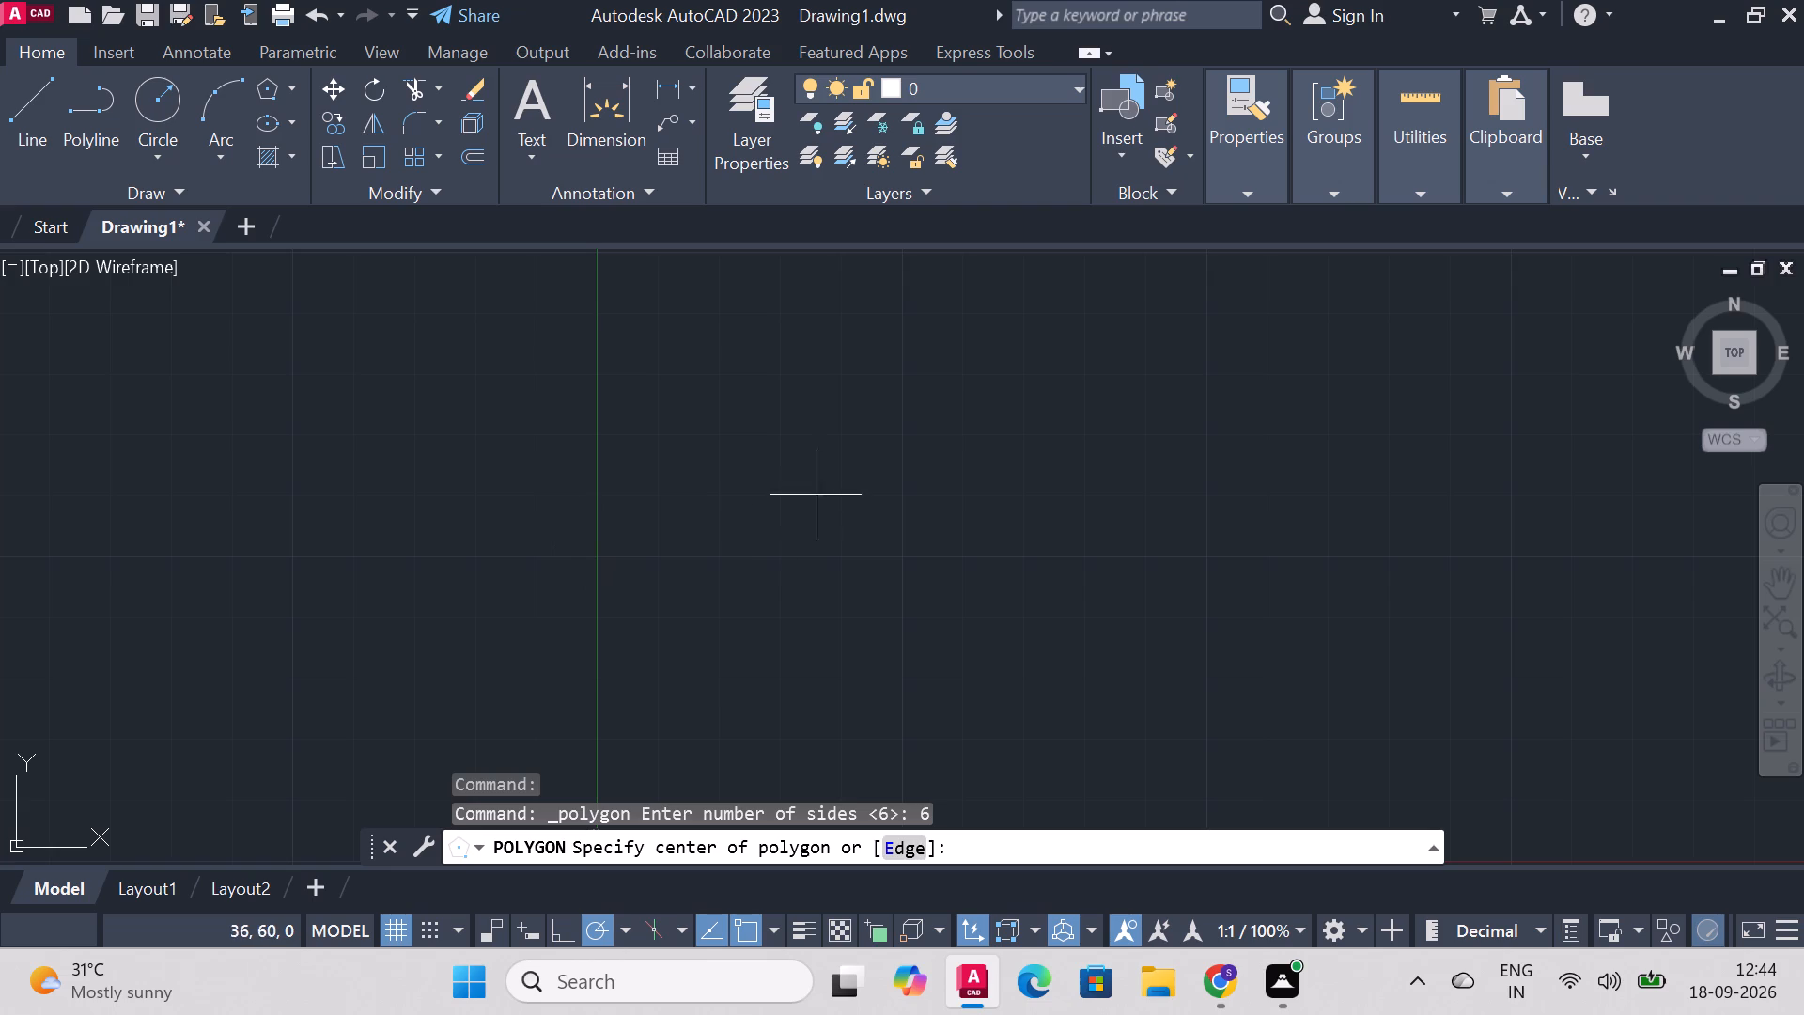
{"action": "left_click", "coordinate": [861, 553]}
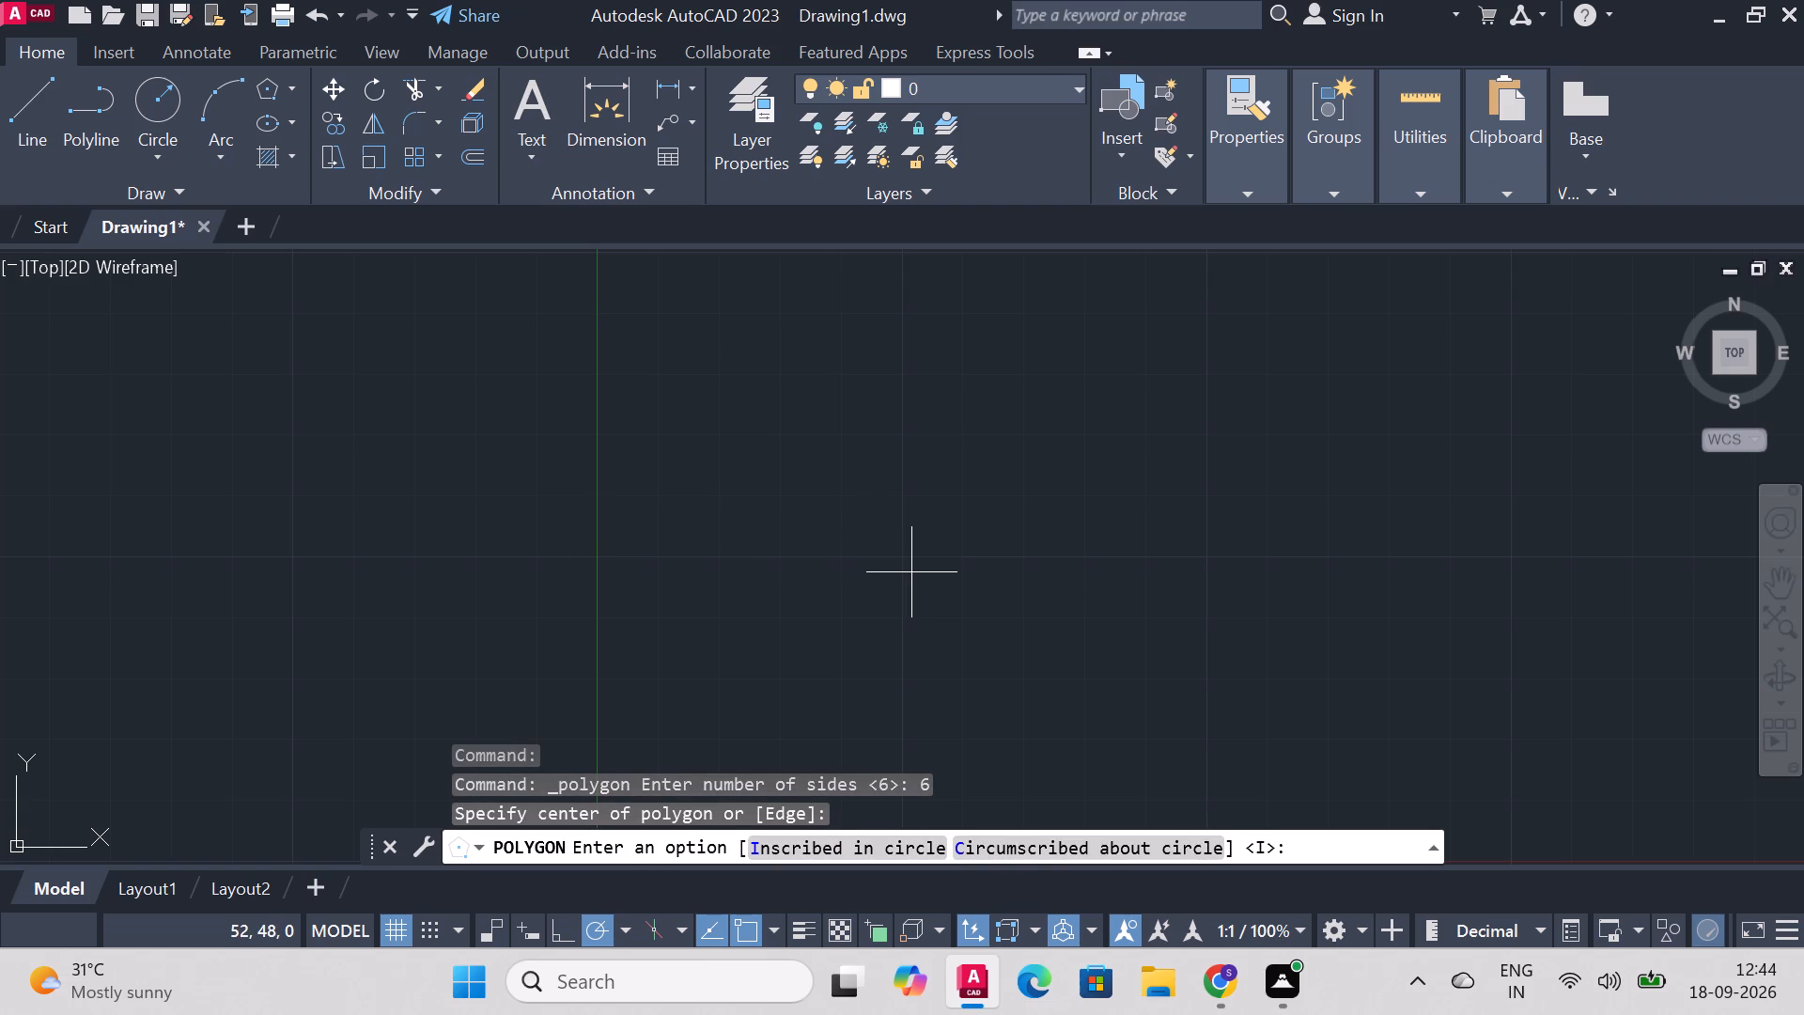
{"action": "key", "text": "c"}
{"action": "key", "text": "Return"}
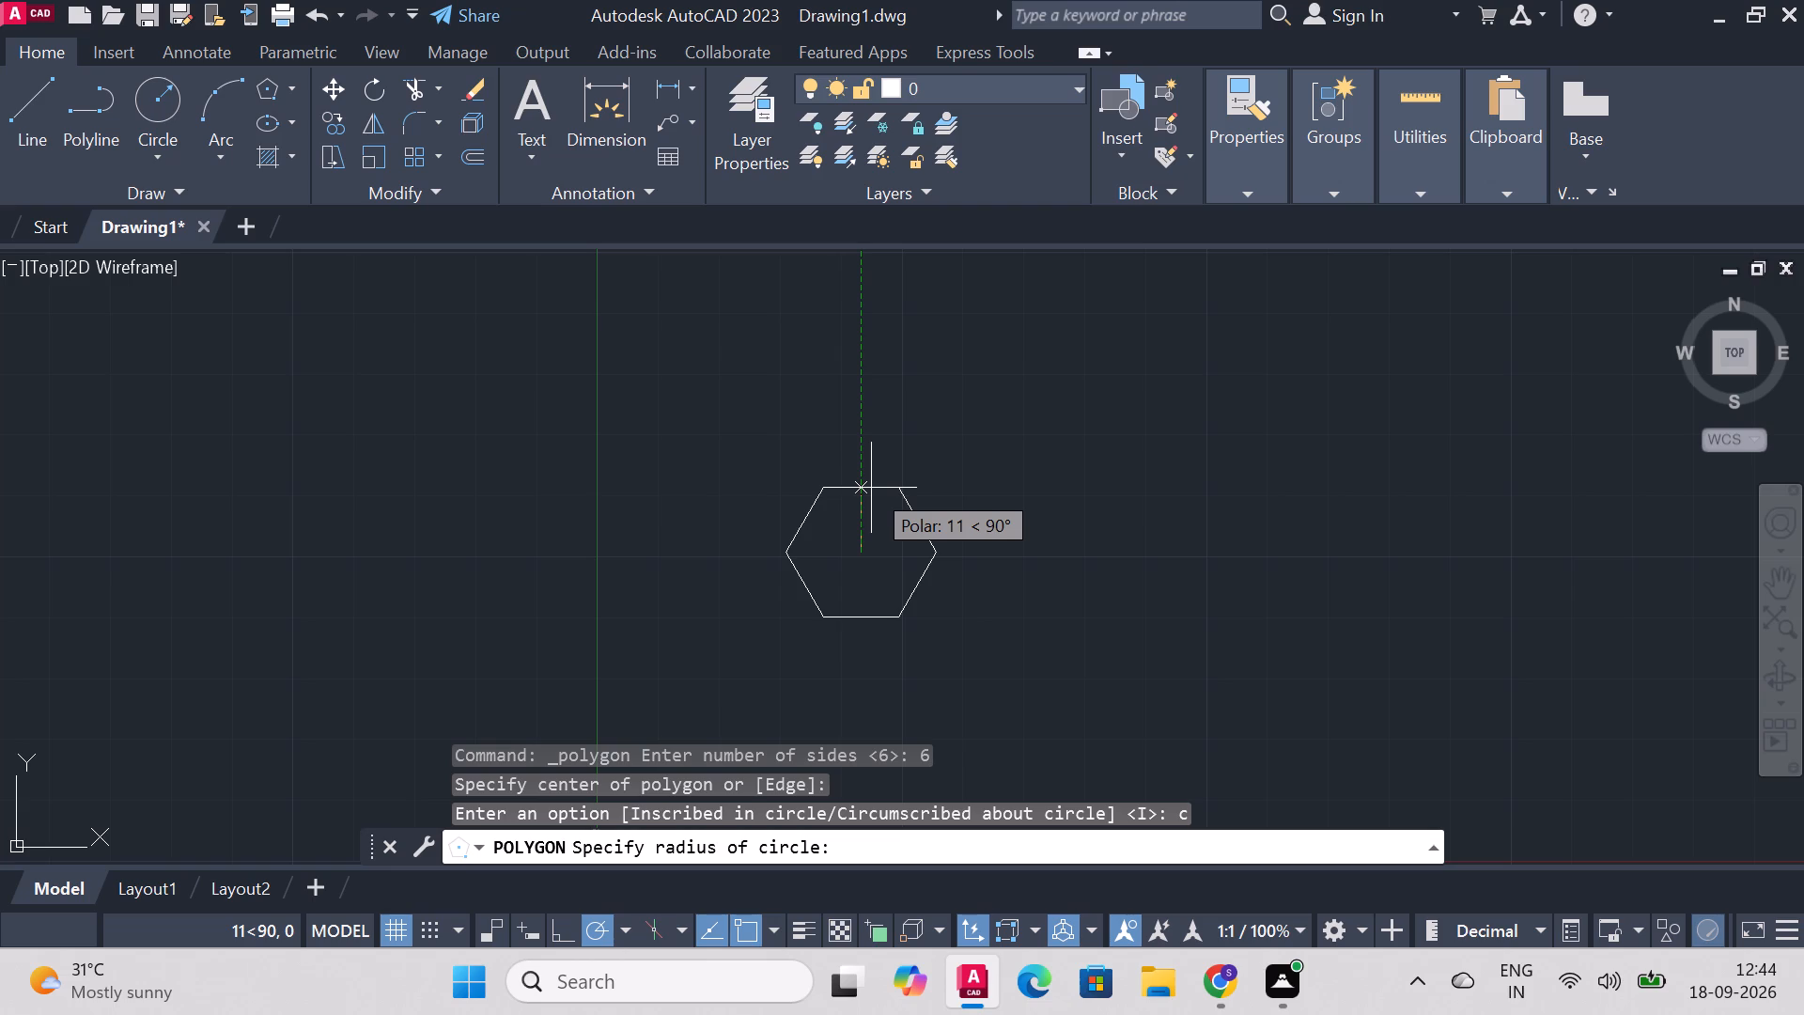
{"action": "type", "text": "10"}
{"action": "key", "text": "Return"}
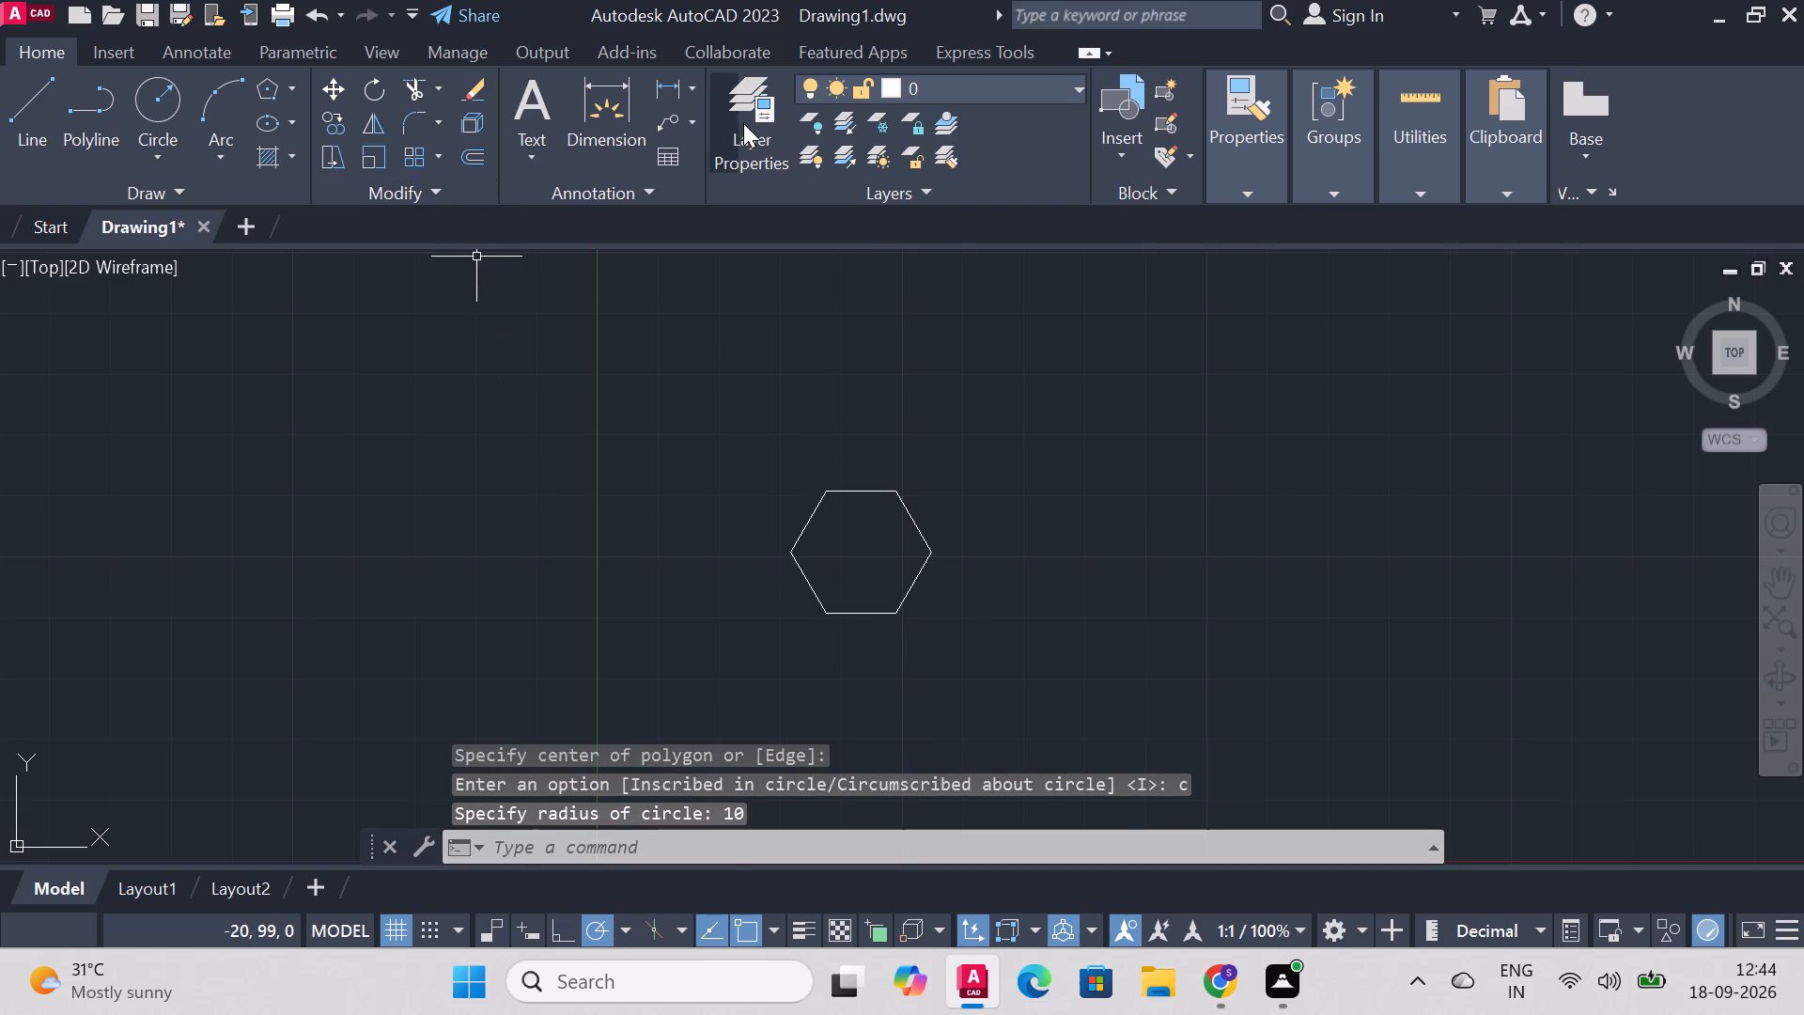
Check the hexagon's height between its upper-left and lower-left vertices with a temporary dimension preview.
{"action": "left_click", "coordinate": [630, 119]}
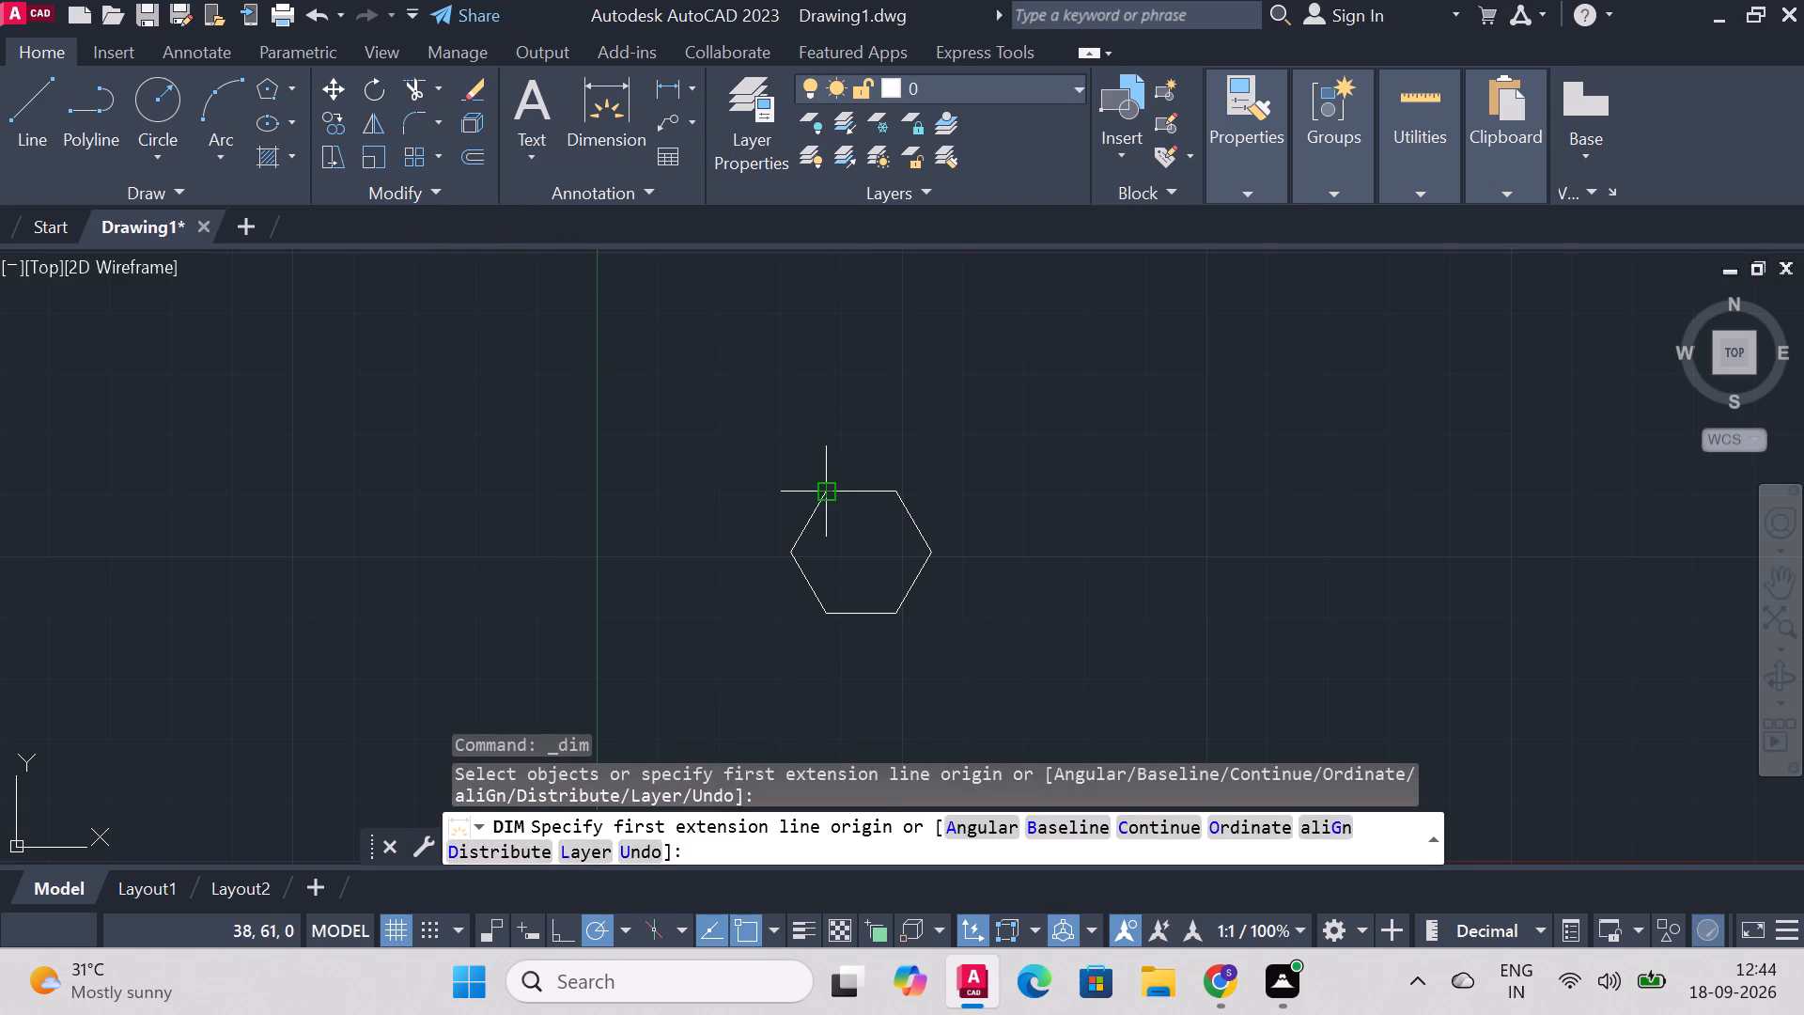
{"action": "left_click", "coordinate": [833, 493]}
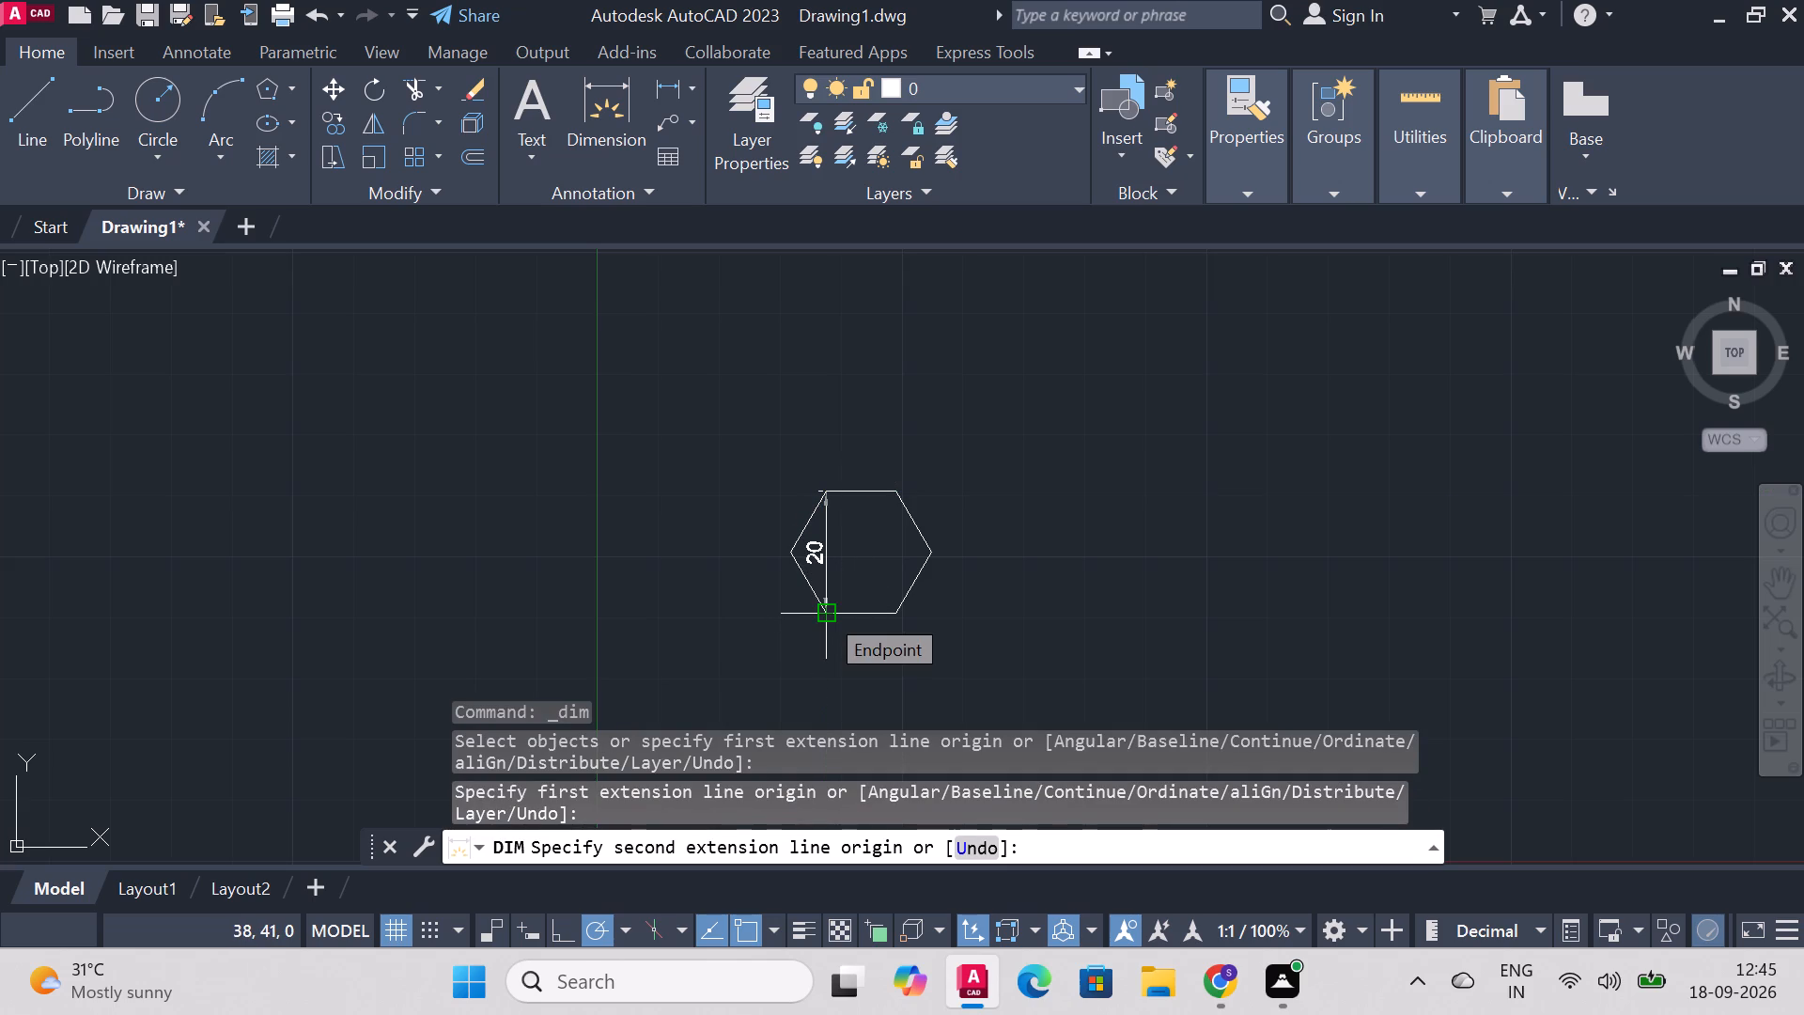
{"action": "key", "text": "Escape"}
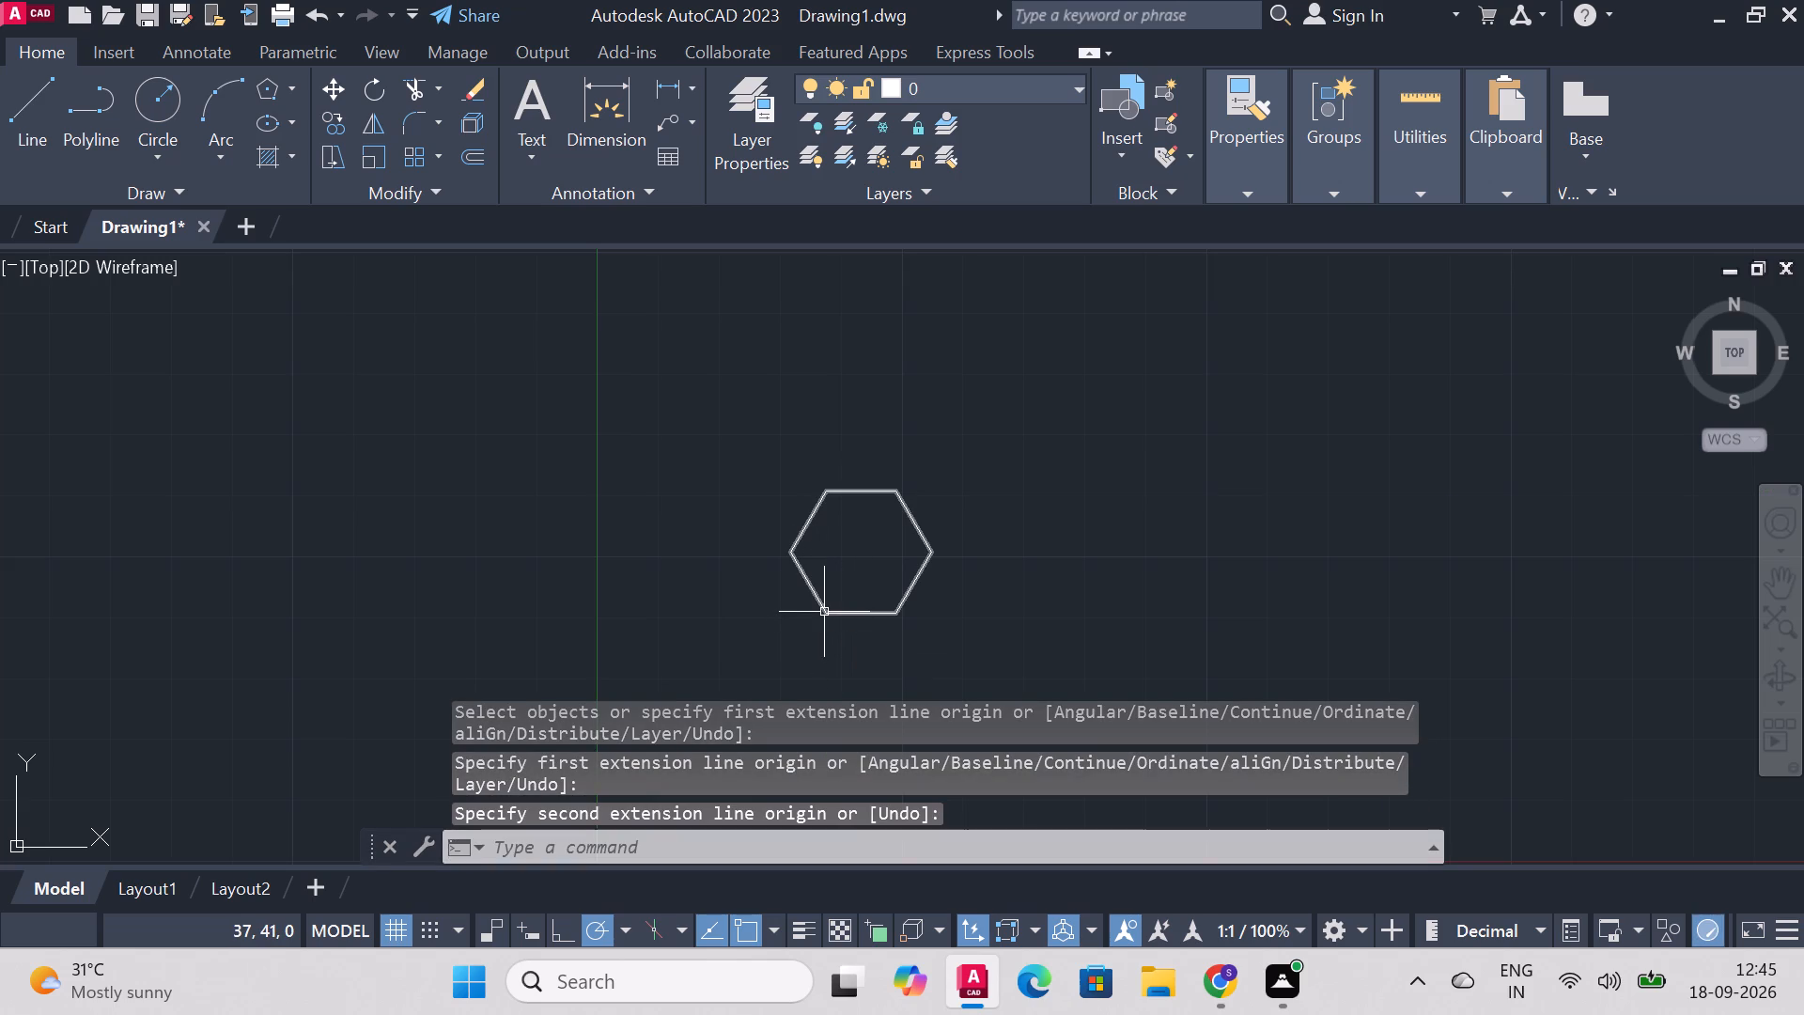
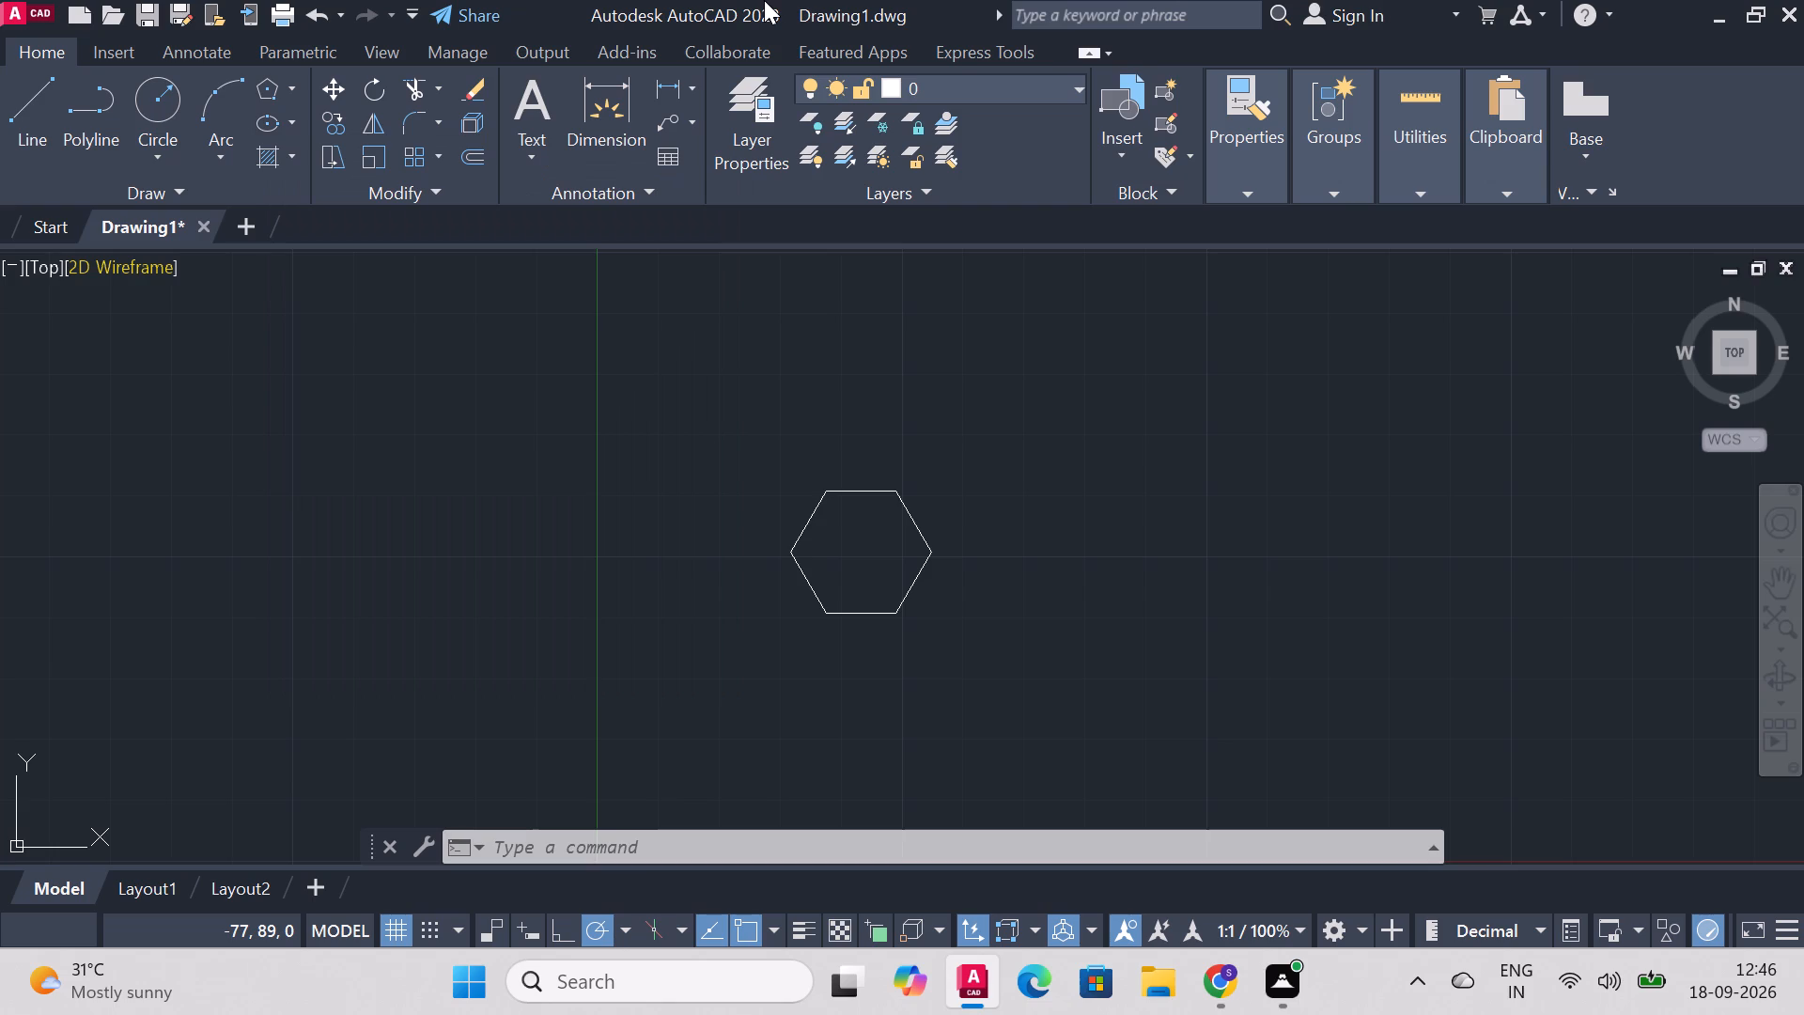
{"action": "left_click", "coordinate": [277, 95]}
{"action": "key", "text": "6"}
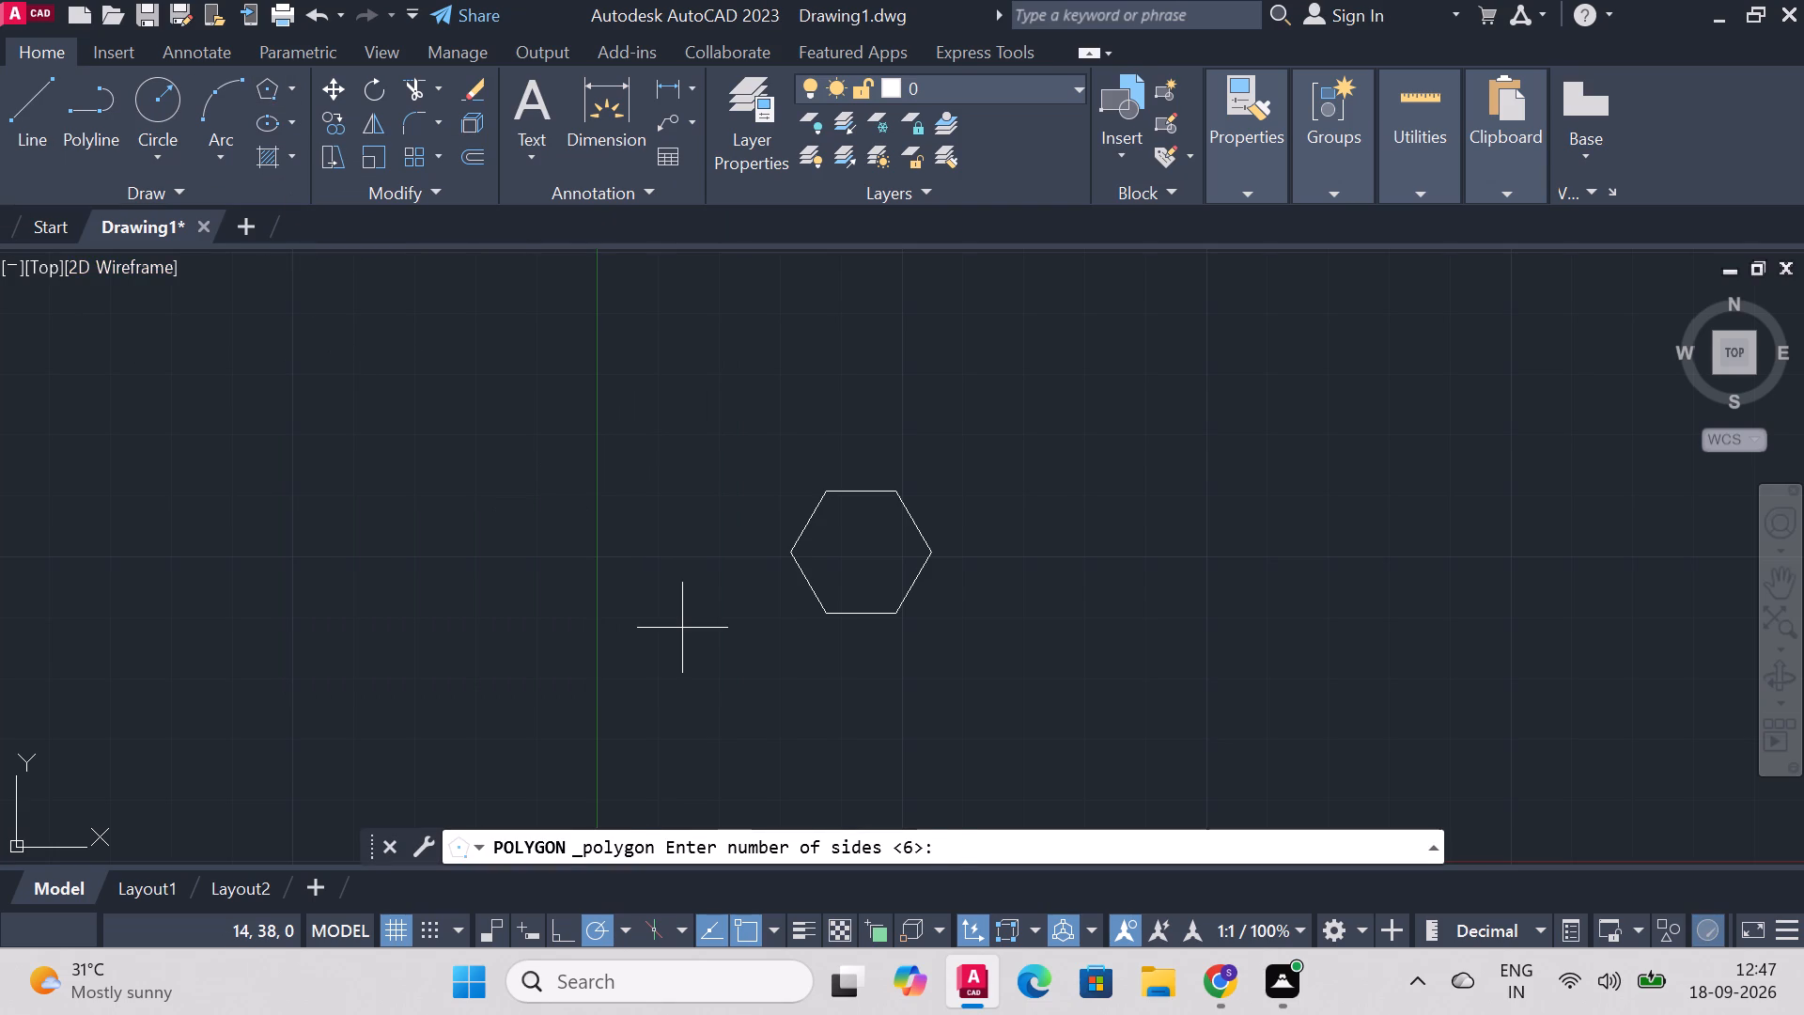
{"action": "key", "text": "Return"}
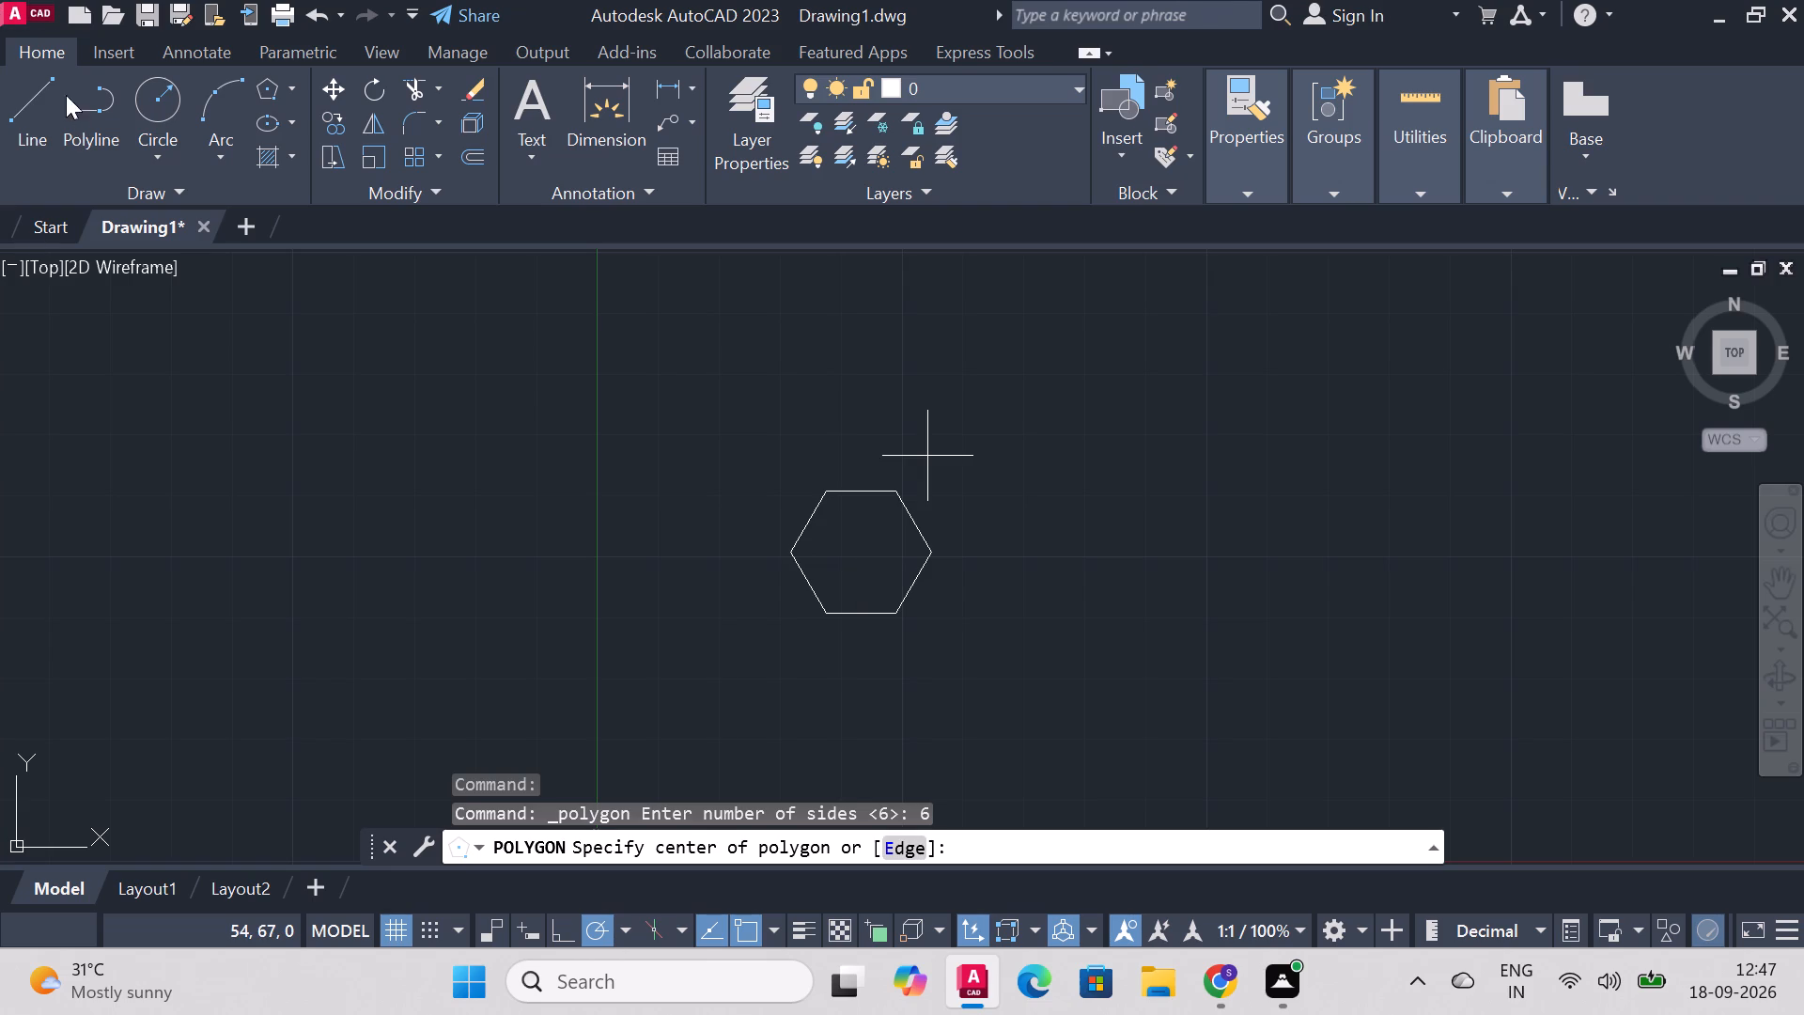
Draw two slanted diagonals across the hexagon, each joining a bottom vertex to the opposite top vertex.
{"action": "left_click", "coordinate": [30, 105]}
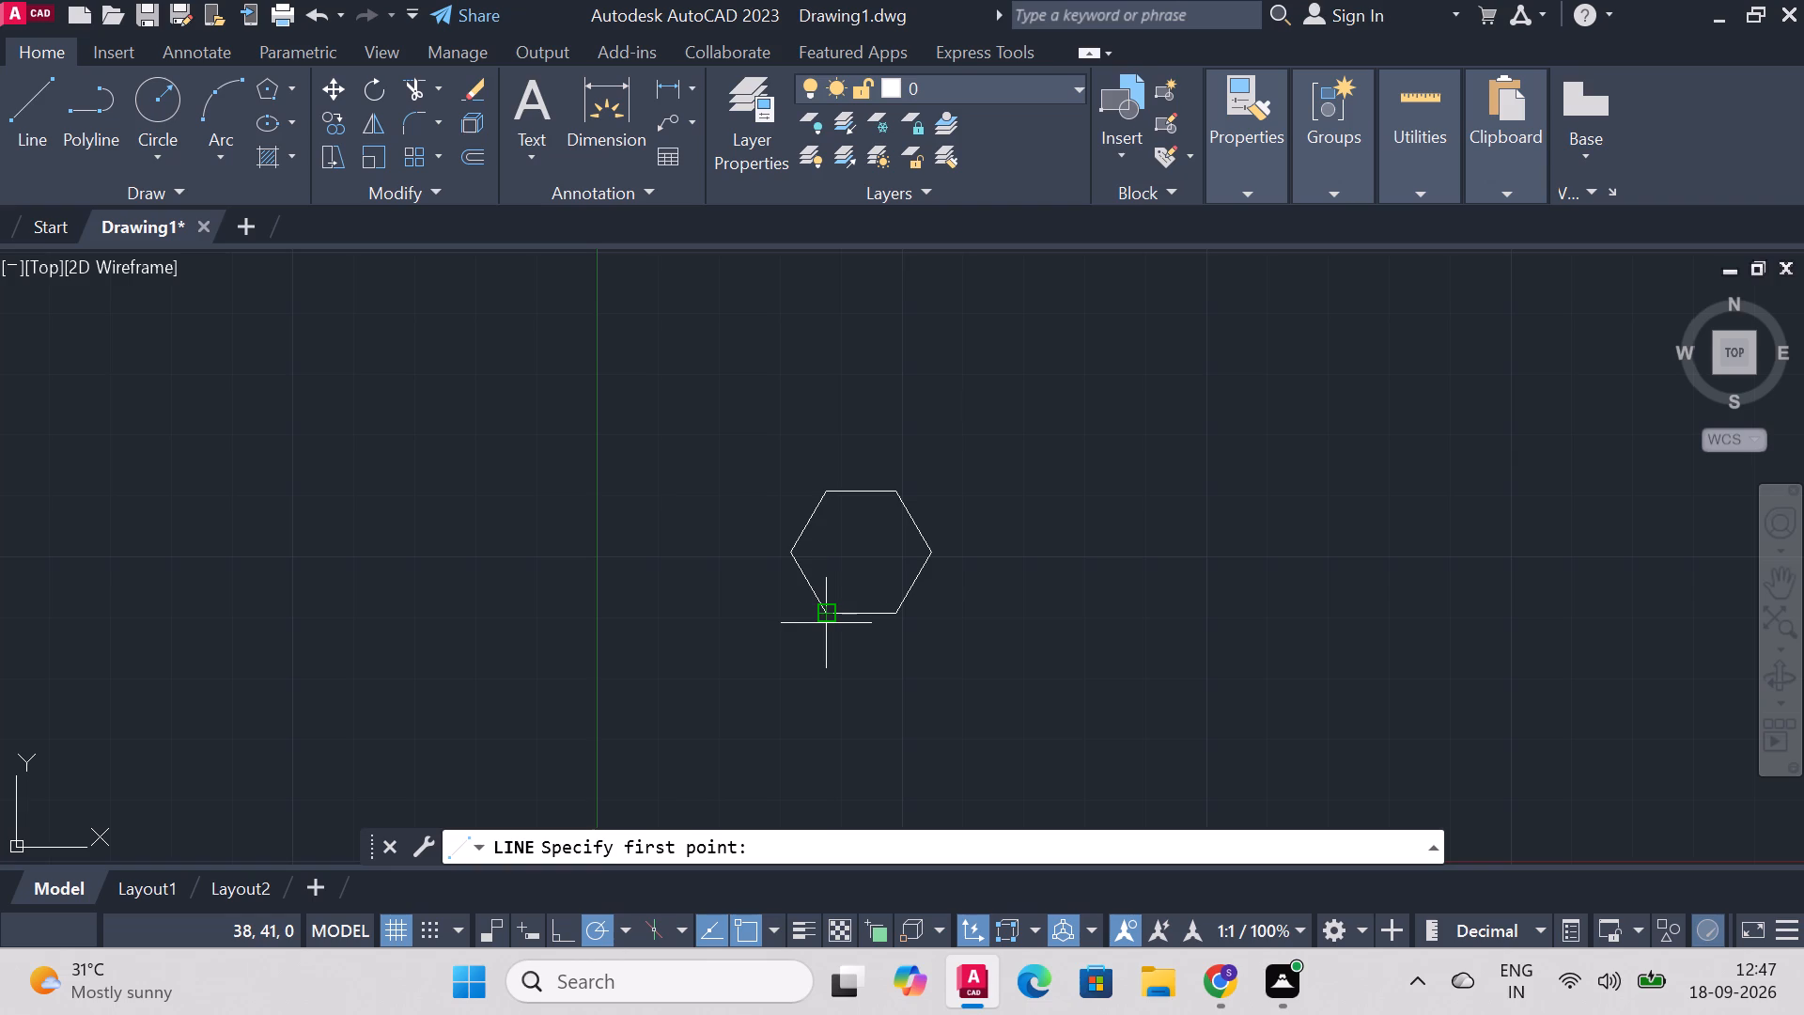
{"action": "left_click", "coordinate": [826, 612]}
{"action": "left_click", "coordinate": [887, 492]}
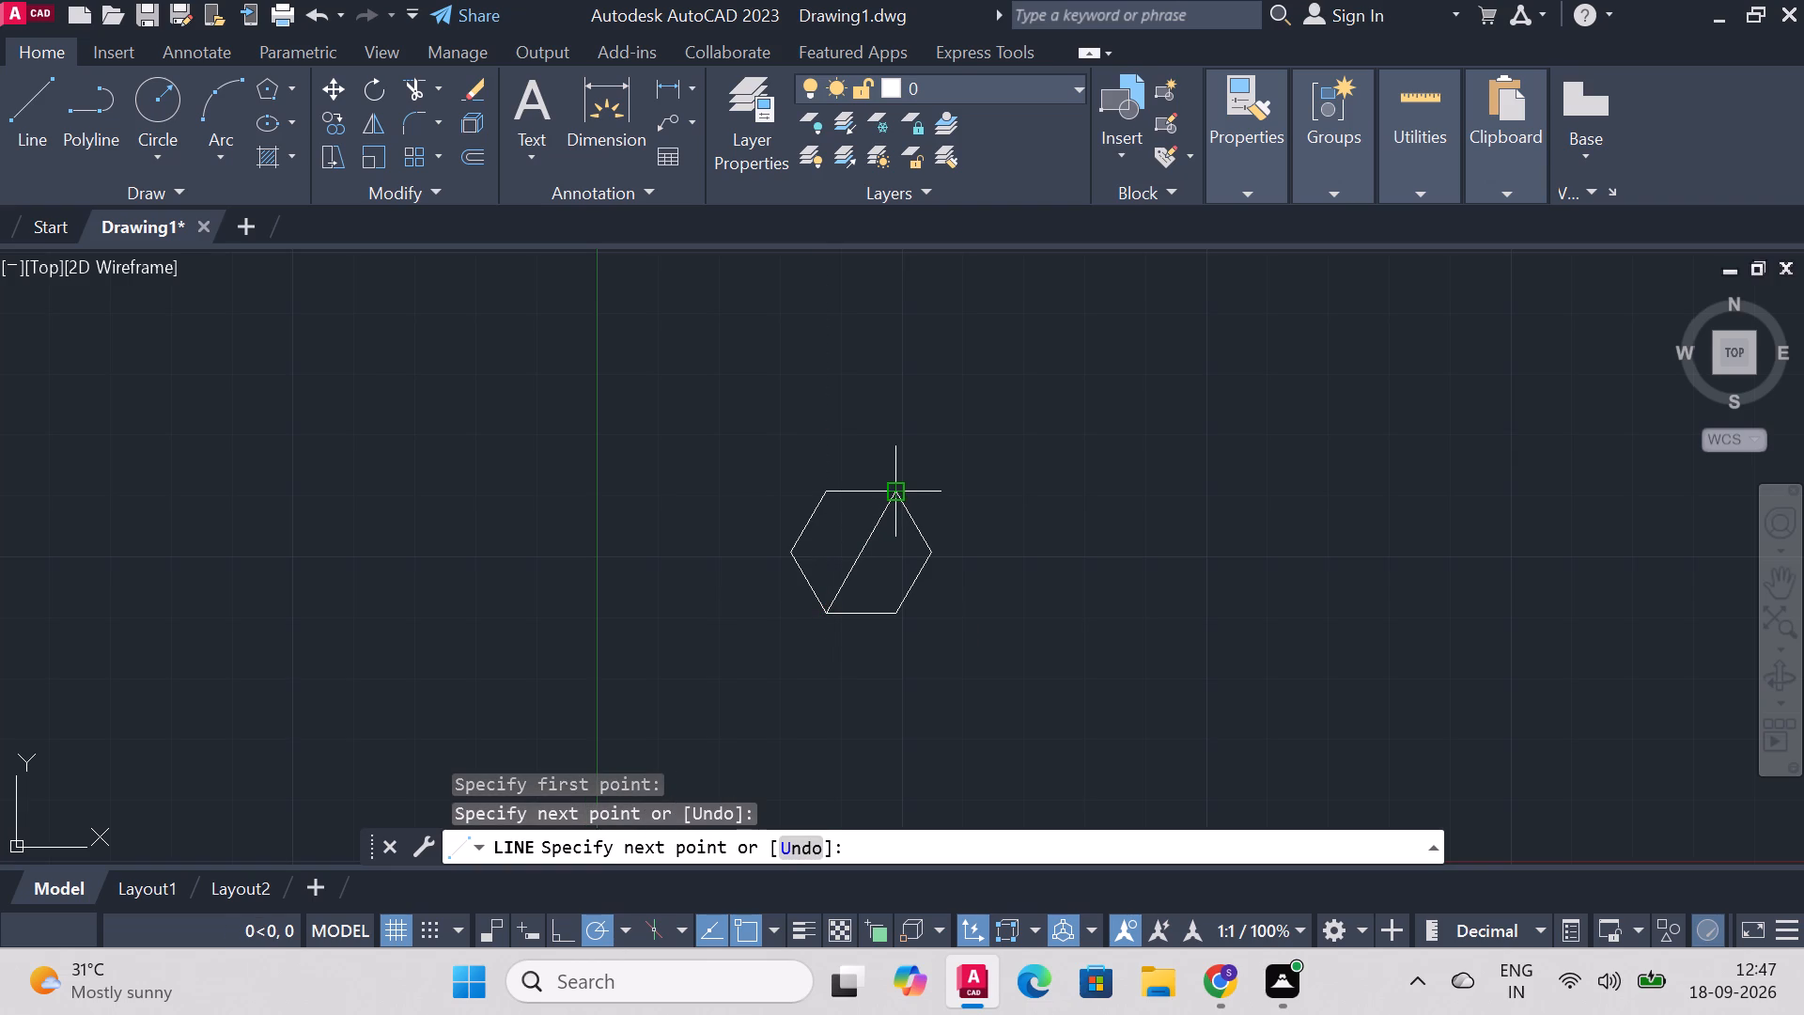
{"action": "right_click", "coordinate": [887, 492]}
{"action": "left_click", "coordinate": [925, 507]}
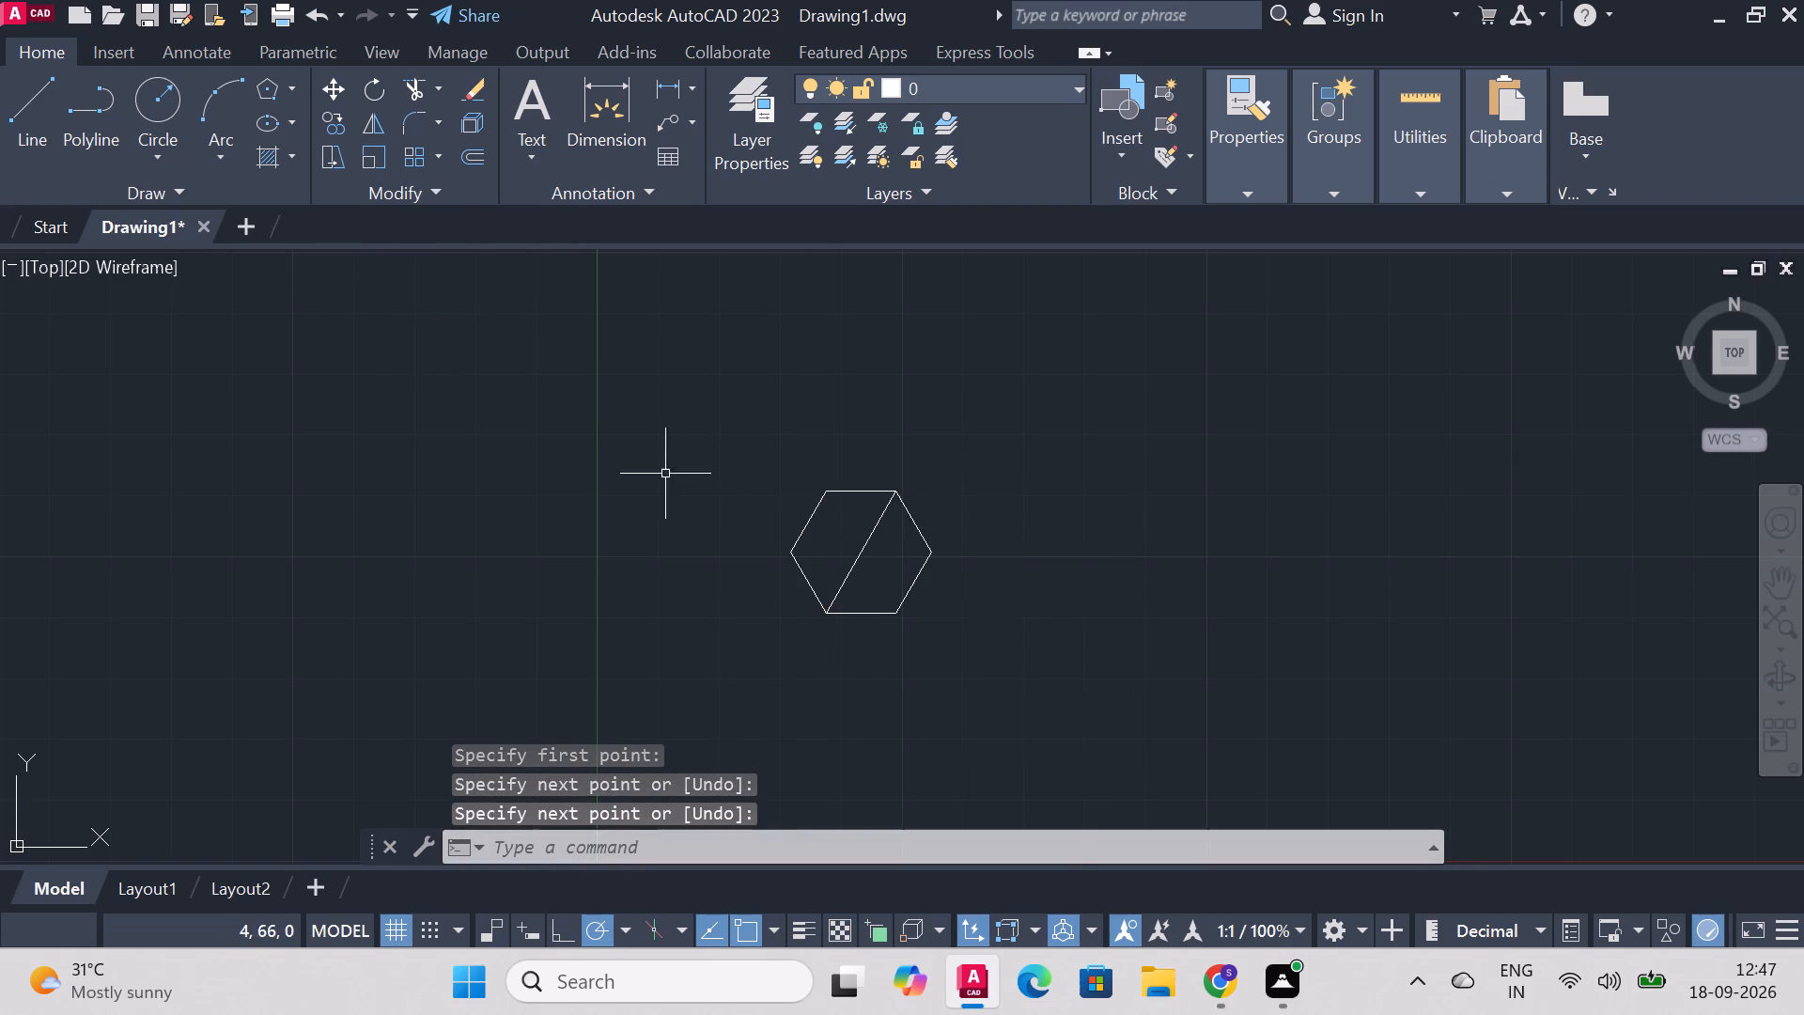
{"action": "right_click", "coordinate": [729, 416]}
{"action": "left_click", "coordinate": [828, 384]}
{"action": "left_click", "coordinate": [822, 499]}
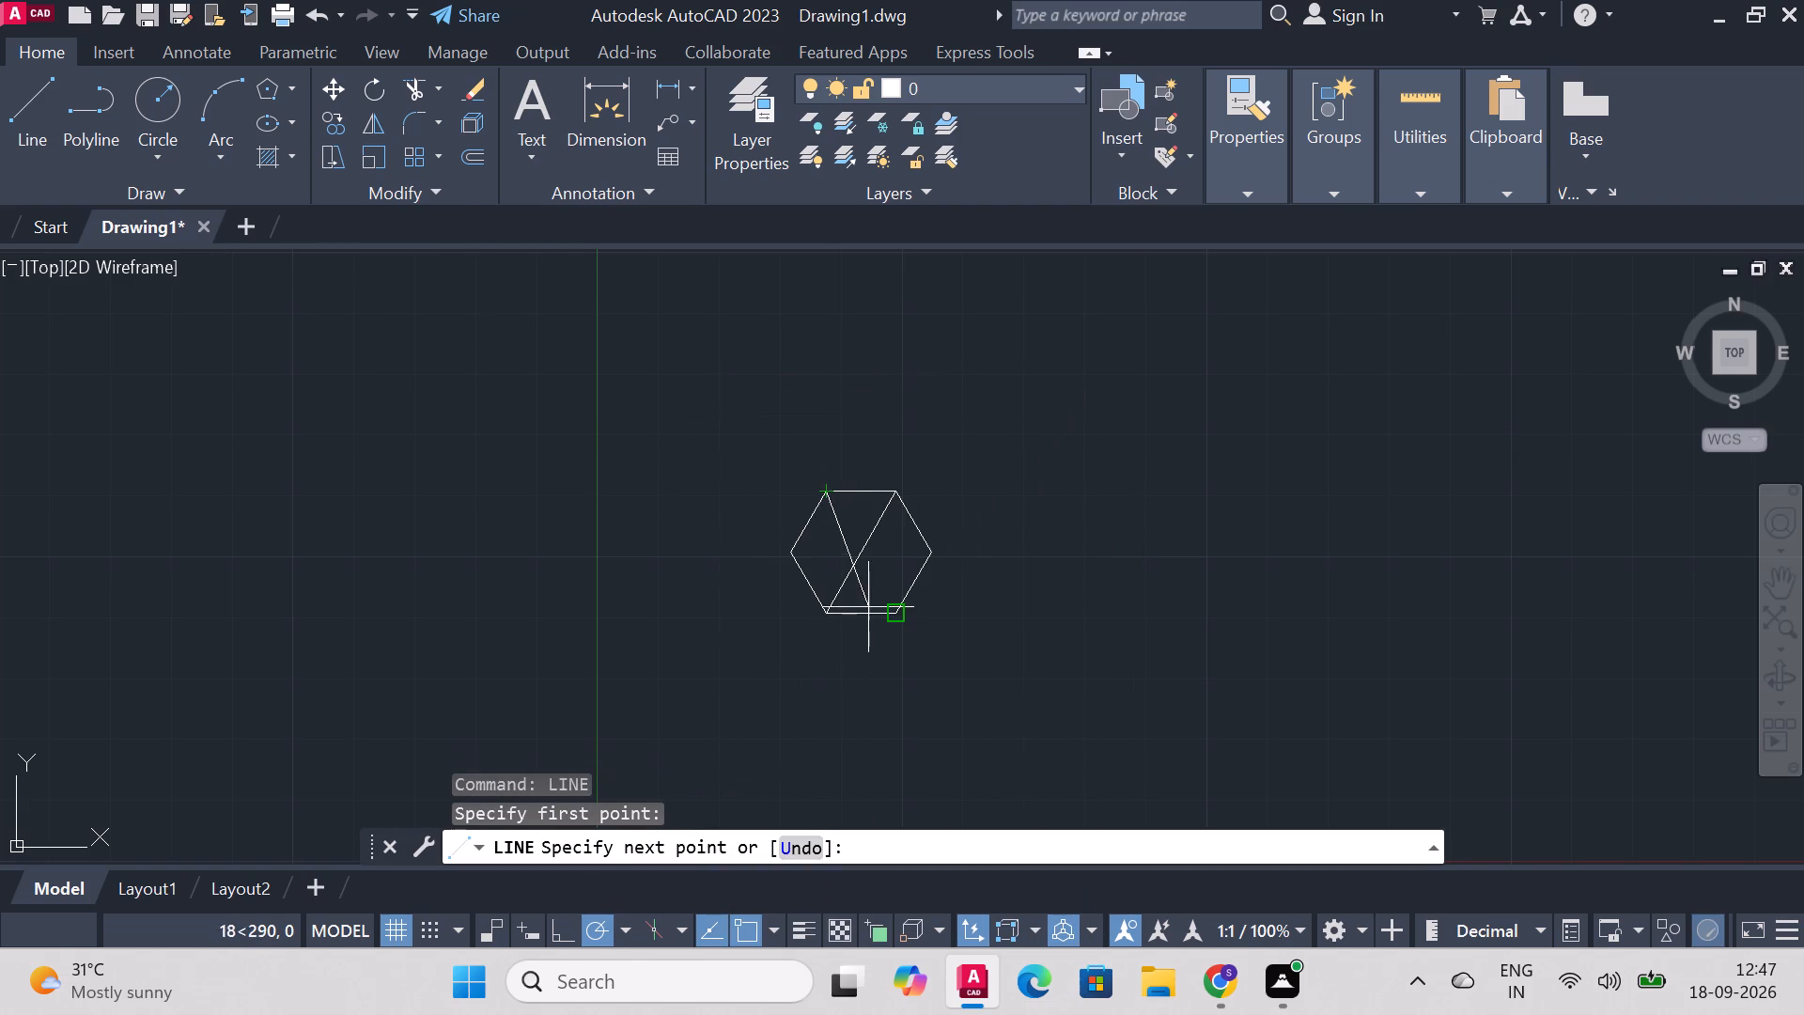
{"action": "left_click", "coordinate": [890, 611]}
{"action": "right_click", "coordinate": [890, 611]}
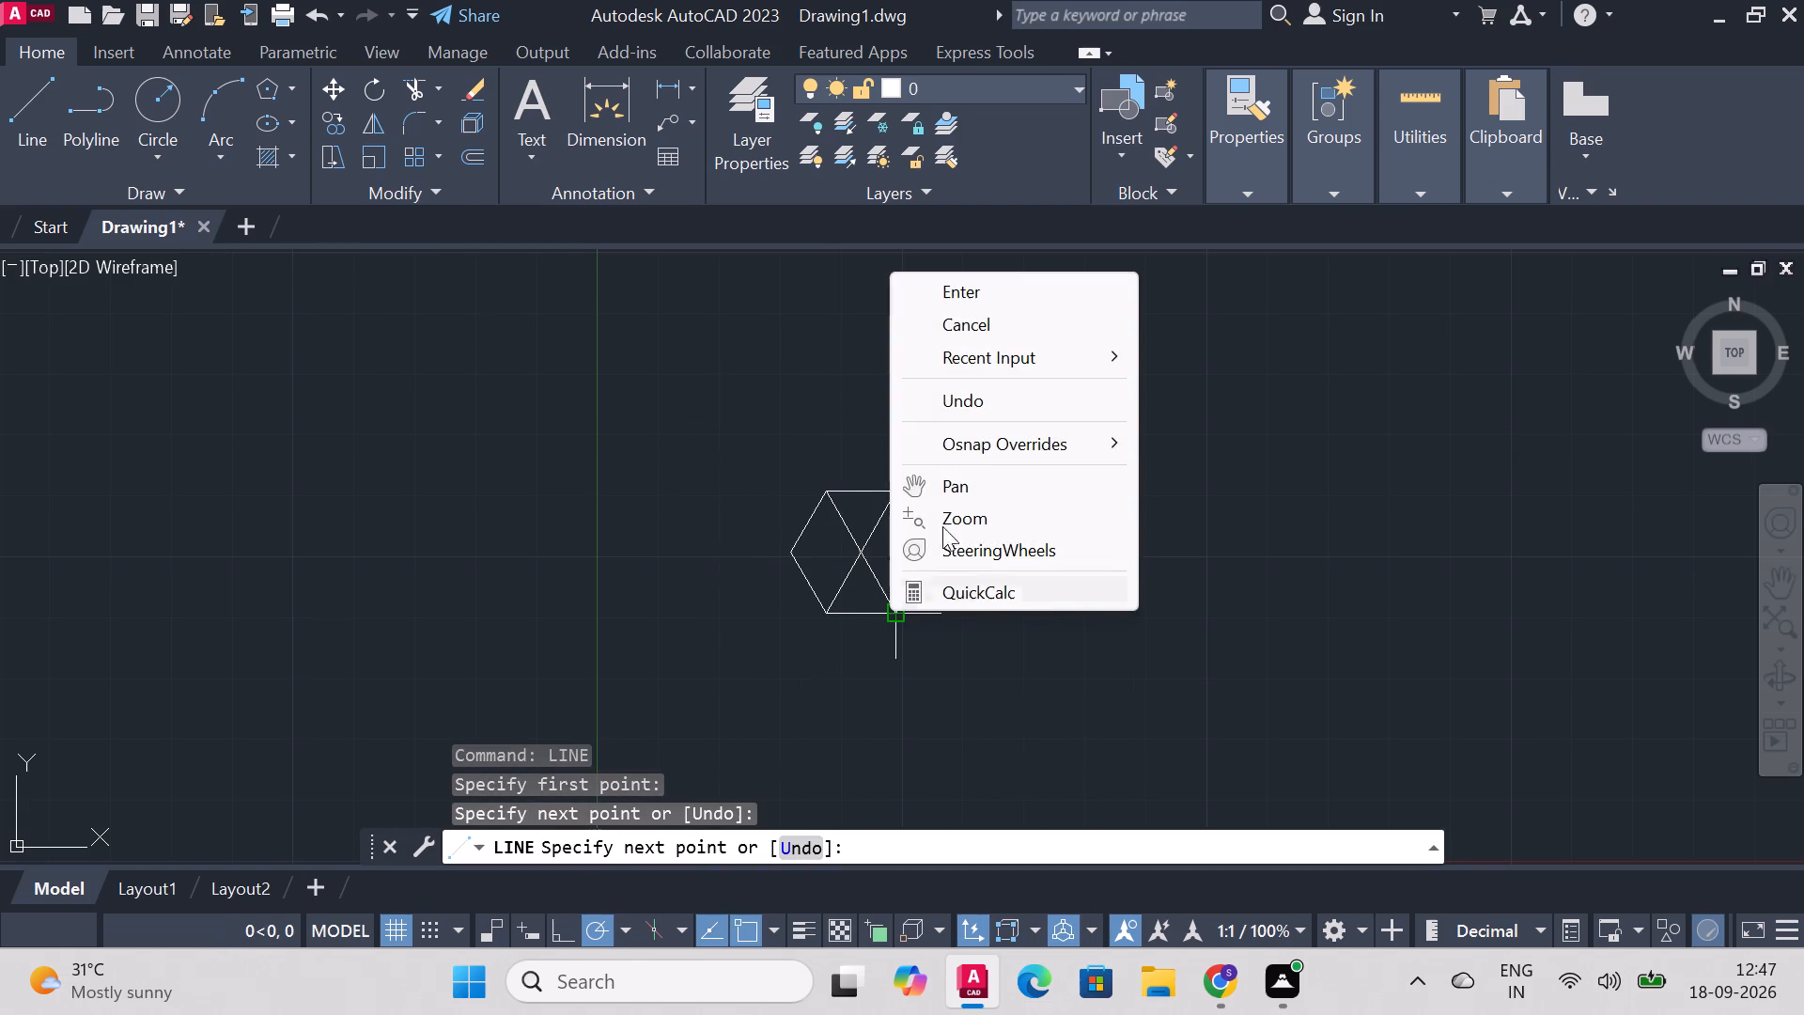
{"action": "left_click", "coordinate": [962, 297]}
Draw the horizontal diagonal between the hexagon's left and right vertices.
{"action": "right_click", "coordinate": [803, 373]}
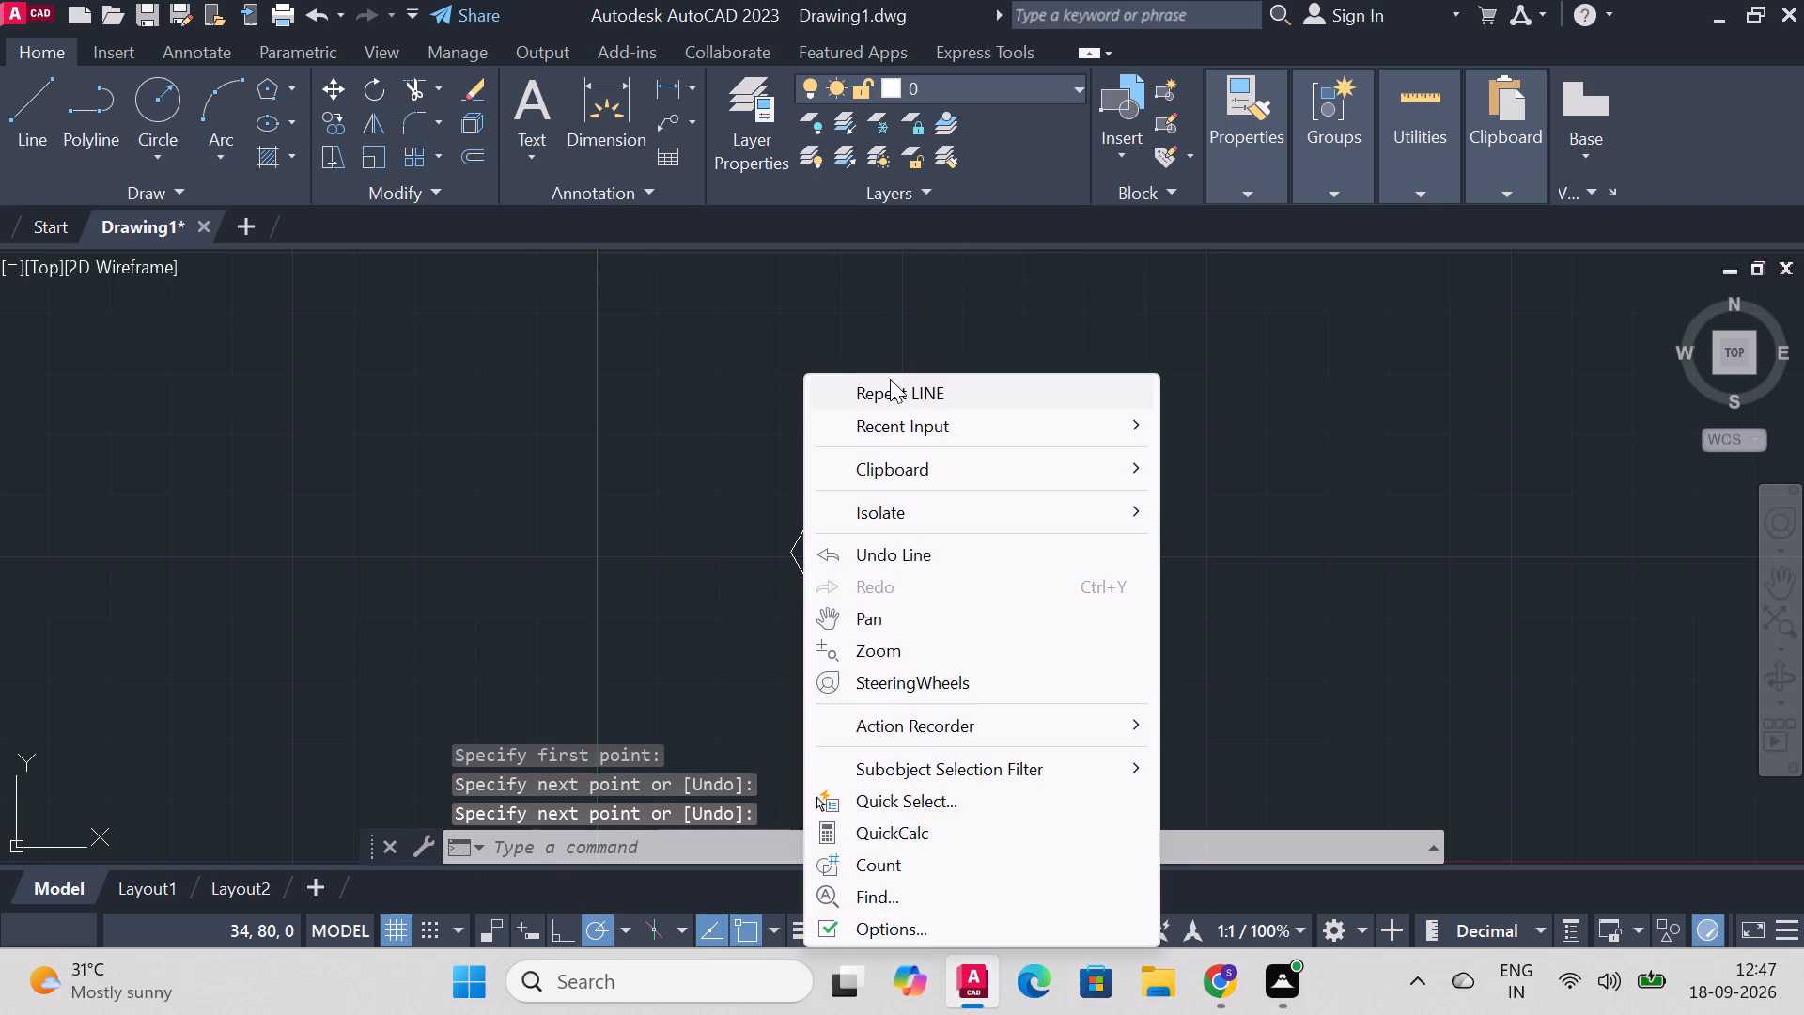
{"action": "left_click", "coordinate": [890, 383]}
{"action": "left_click", "coordinate": [799, 560]}
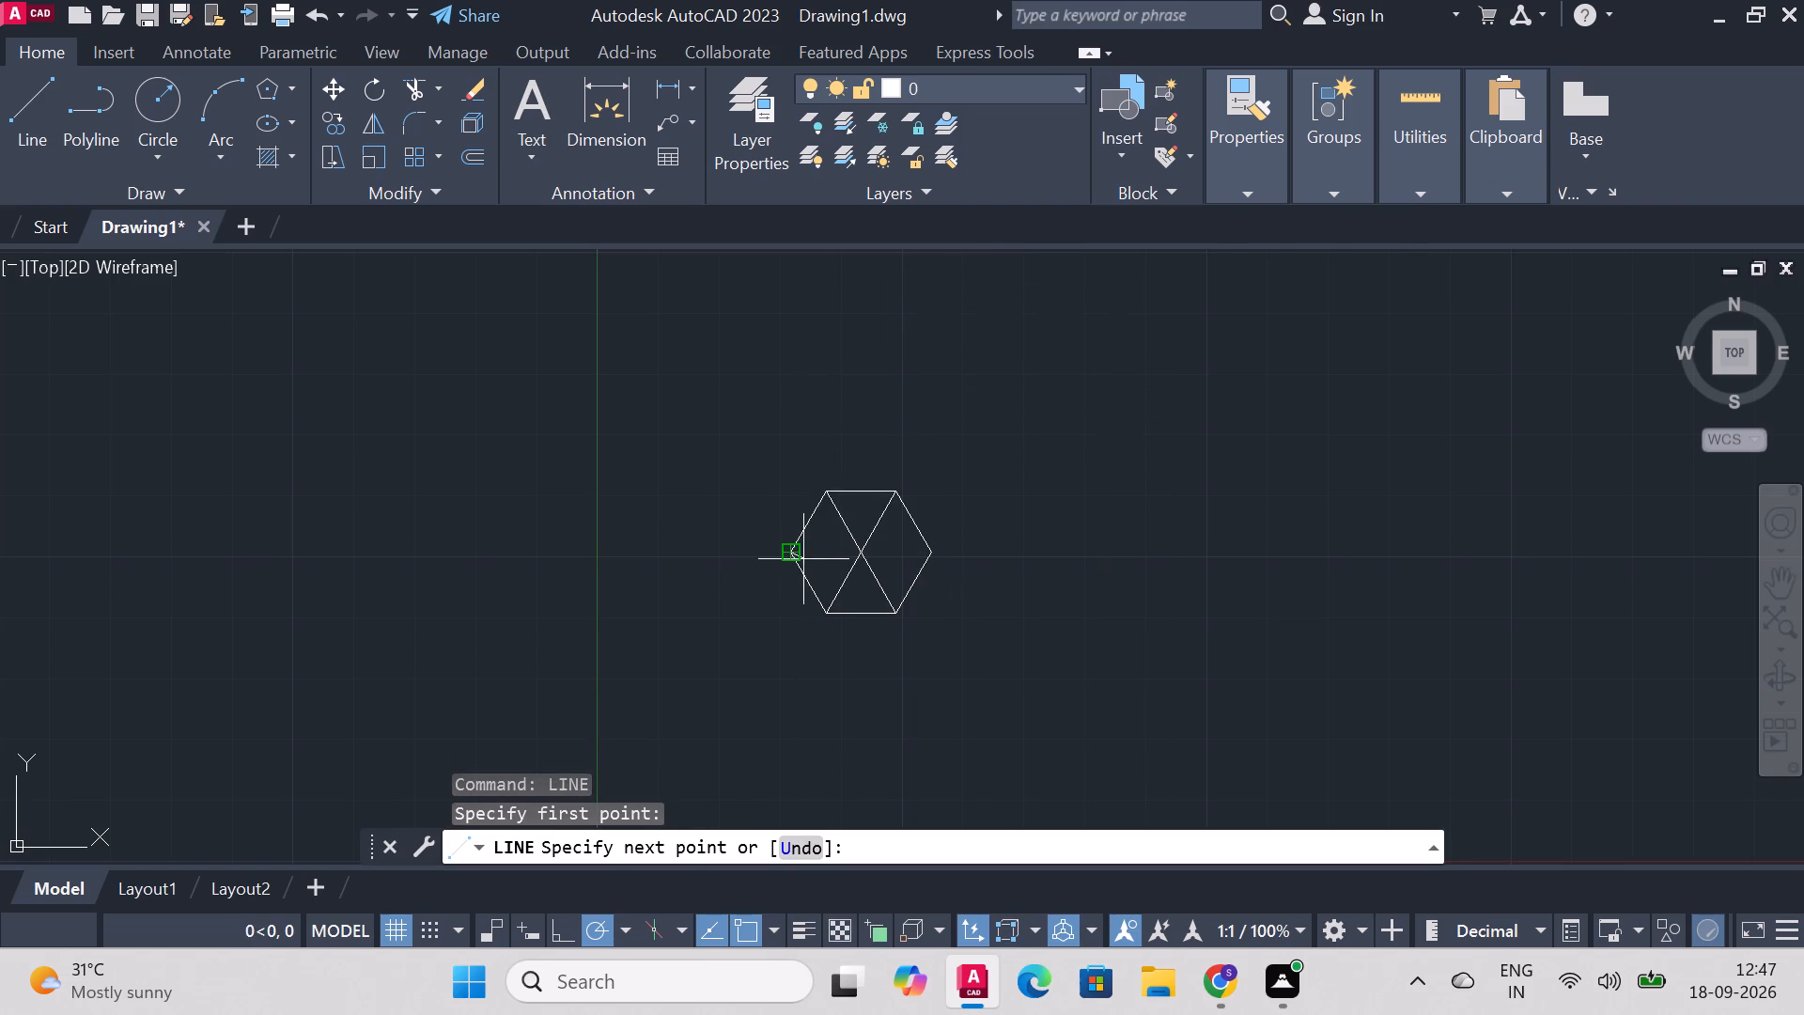
{"action": "left_click", "coordinate": [933, 553]}
{"action": "right_click", "coordinate": [933, 549]}
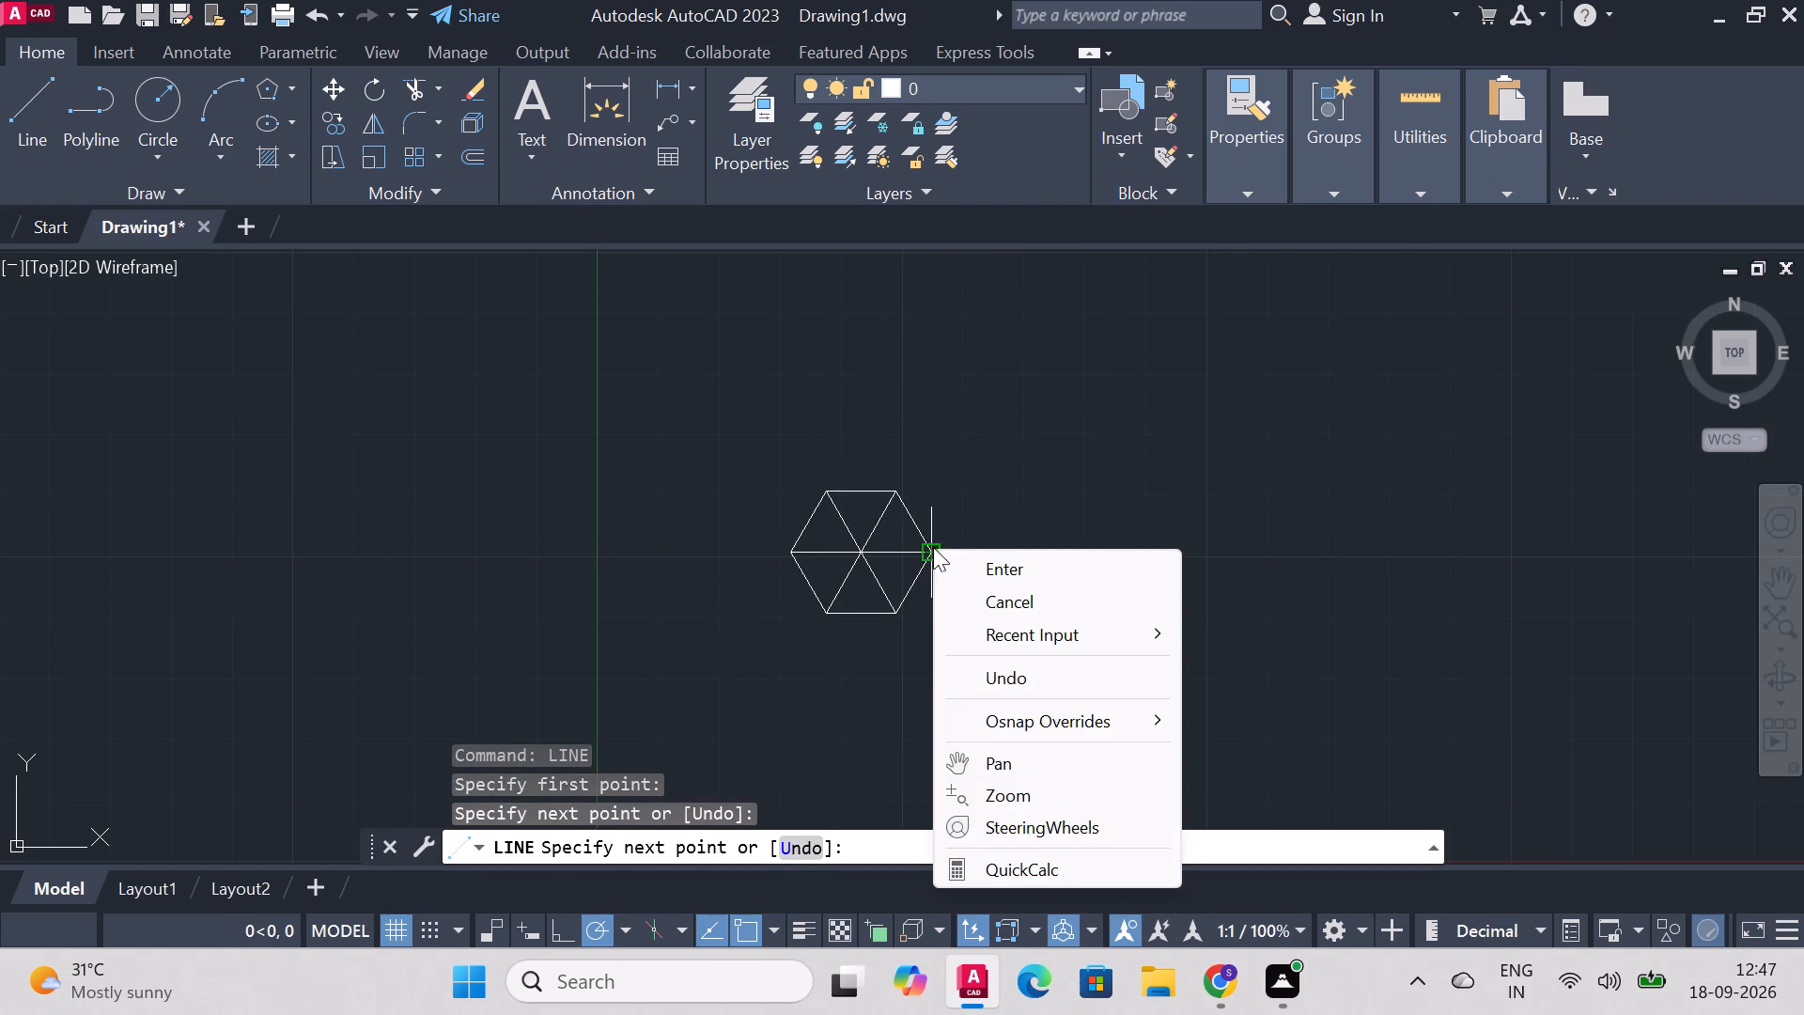
{"action": "left_click", "coordinate": [1000, 576]}
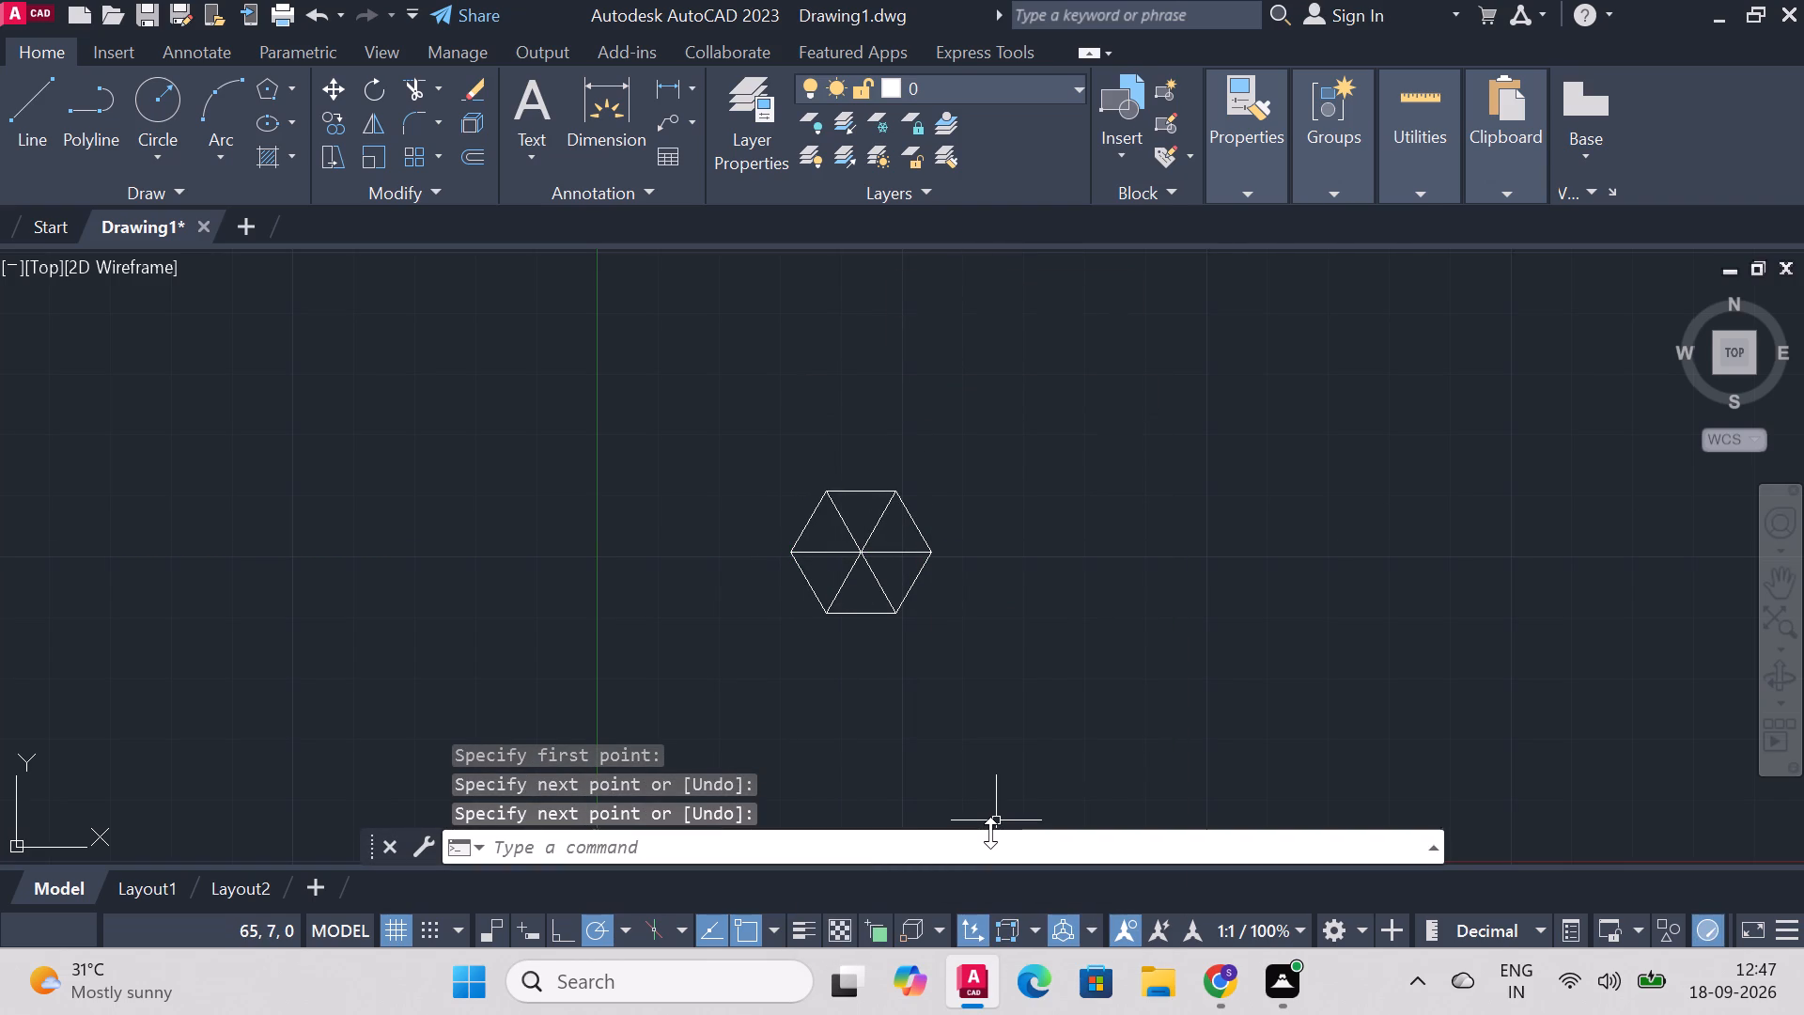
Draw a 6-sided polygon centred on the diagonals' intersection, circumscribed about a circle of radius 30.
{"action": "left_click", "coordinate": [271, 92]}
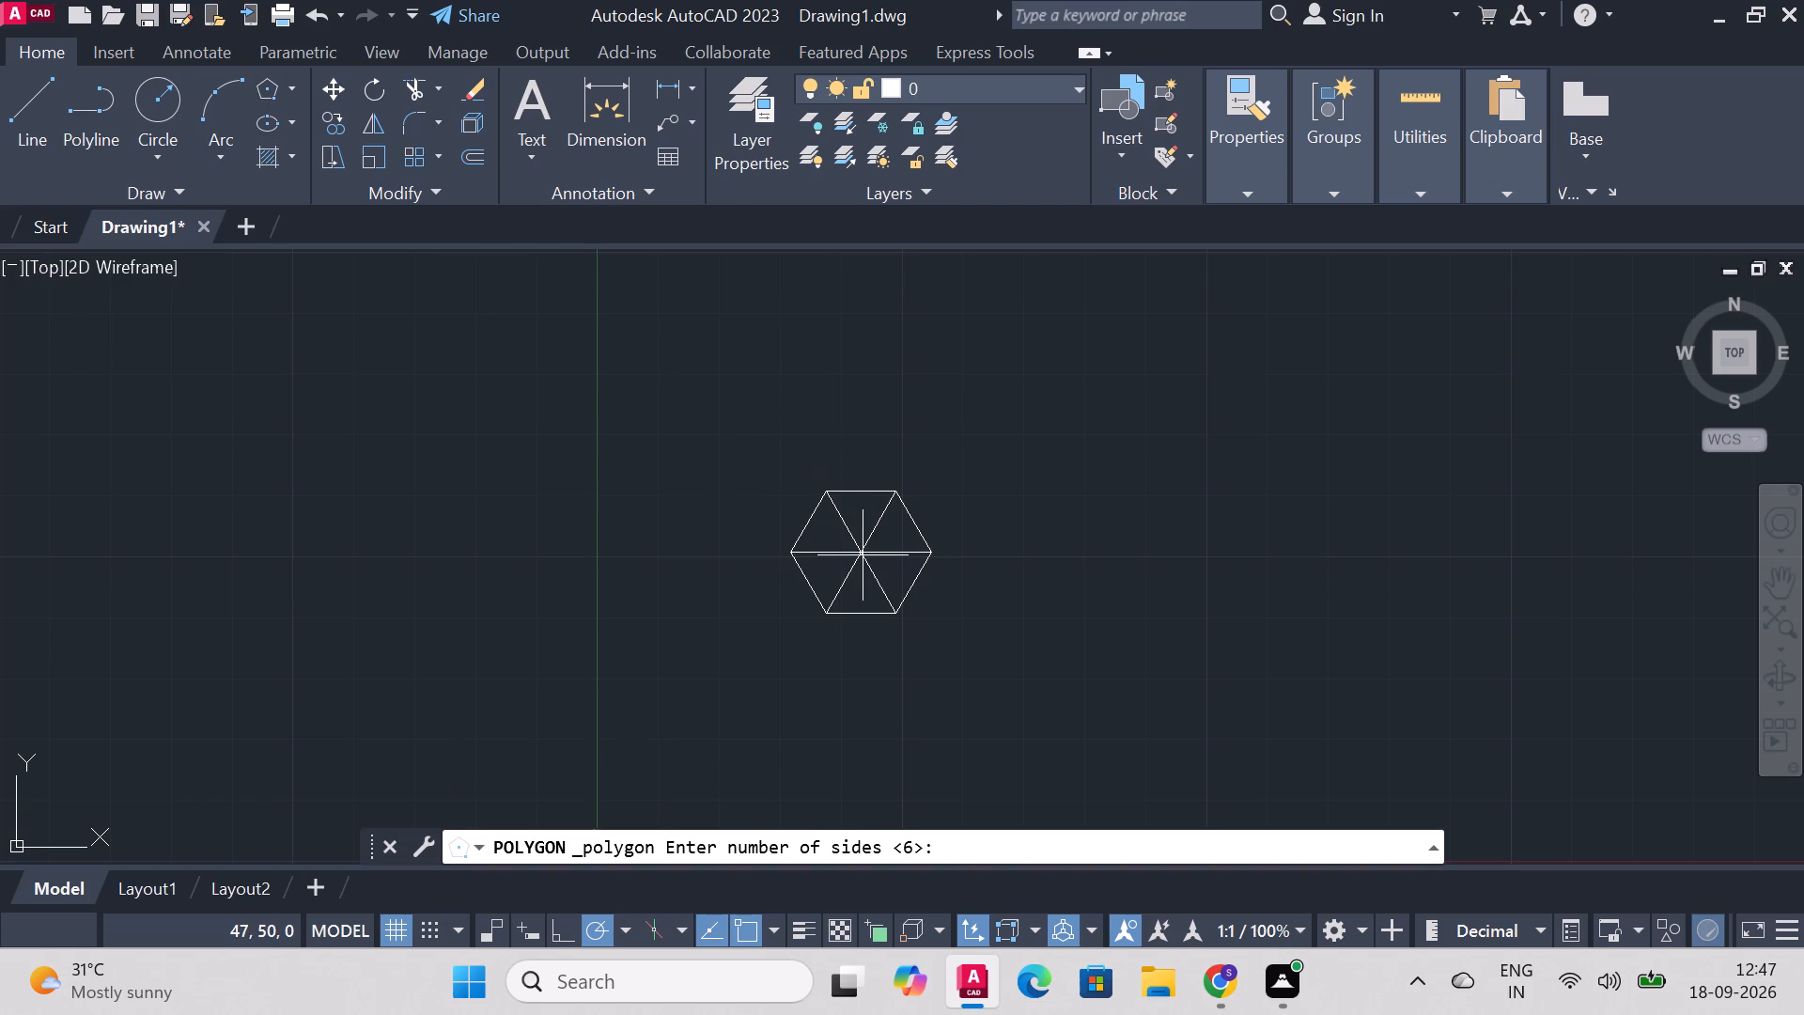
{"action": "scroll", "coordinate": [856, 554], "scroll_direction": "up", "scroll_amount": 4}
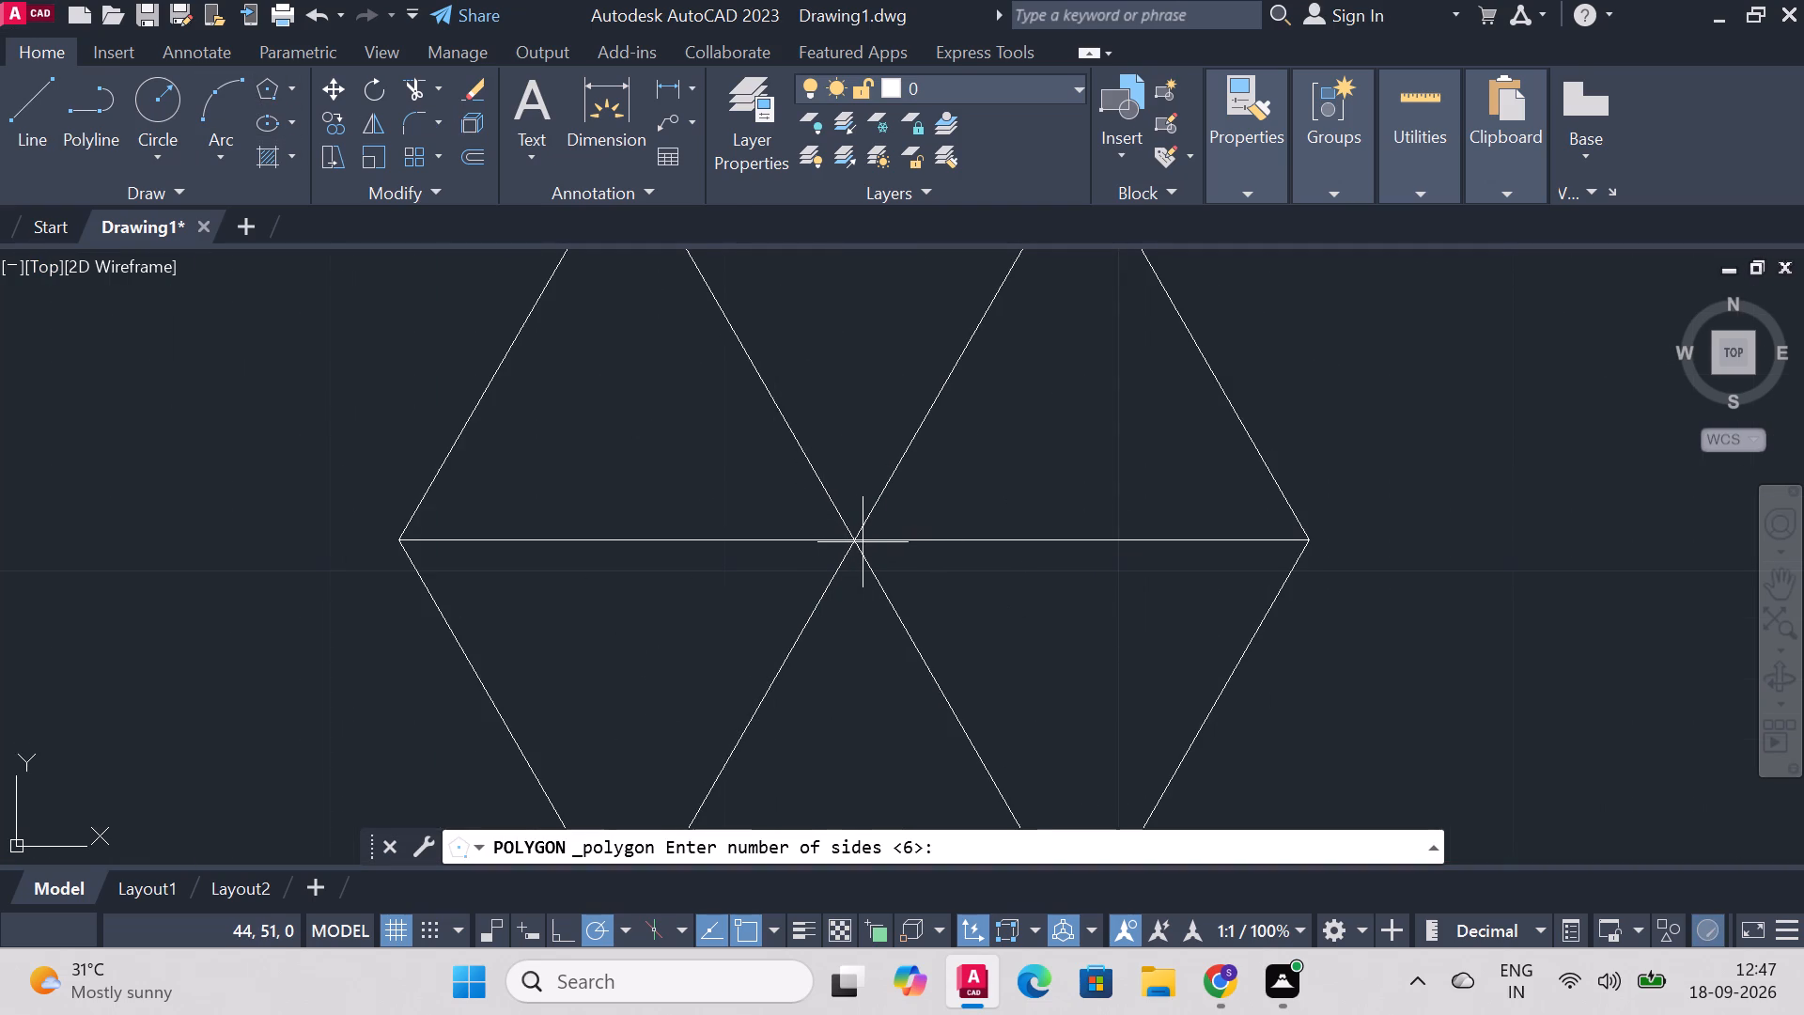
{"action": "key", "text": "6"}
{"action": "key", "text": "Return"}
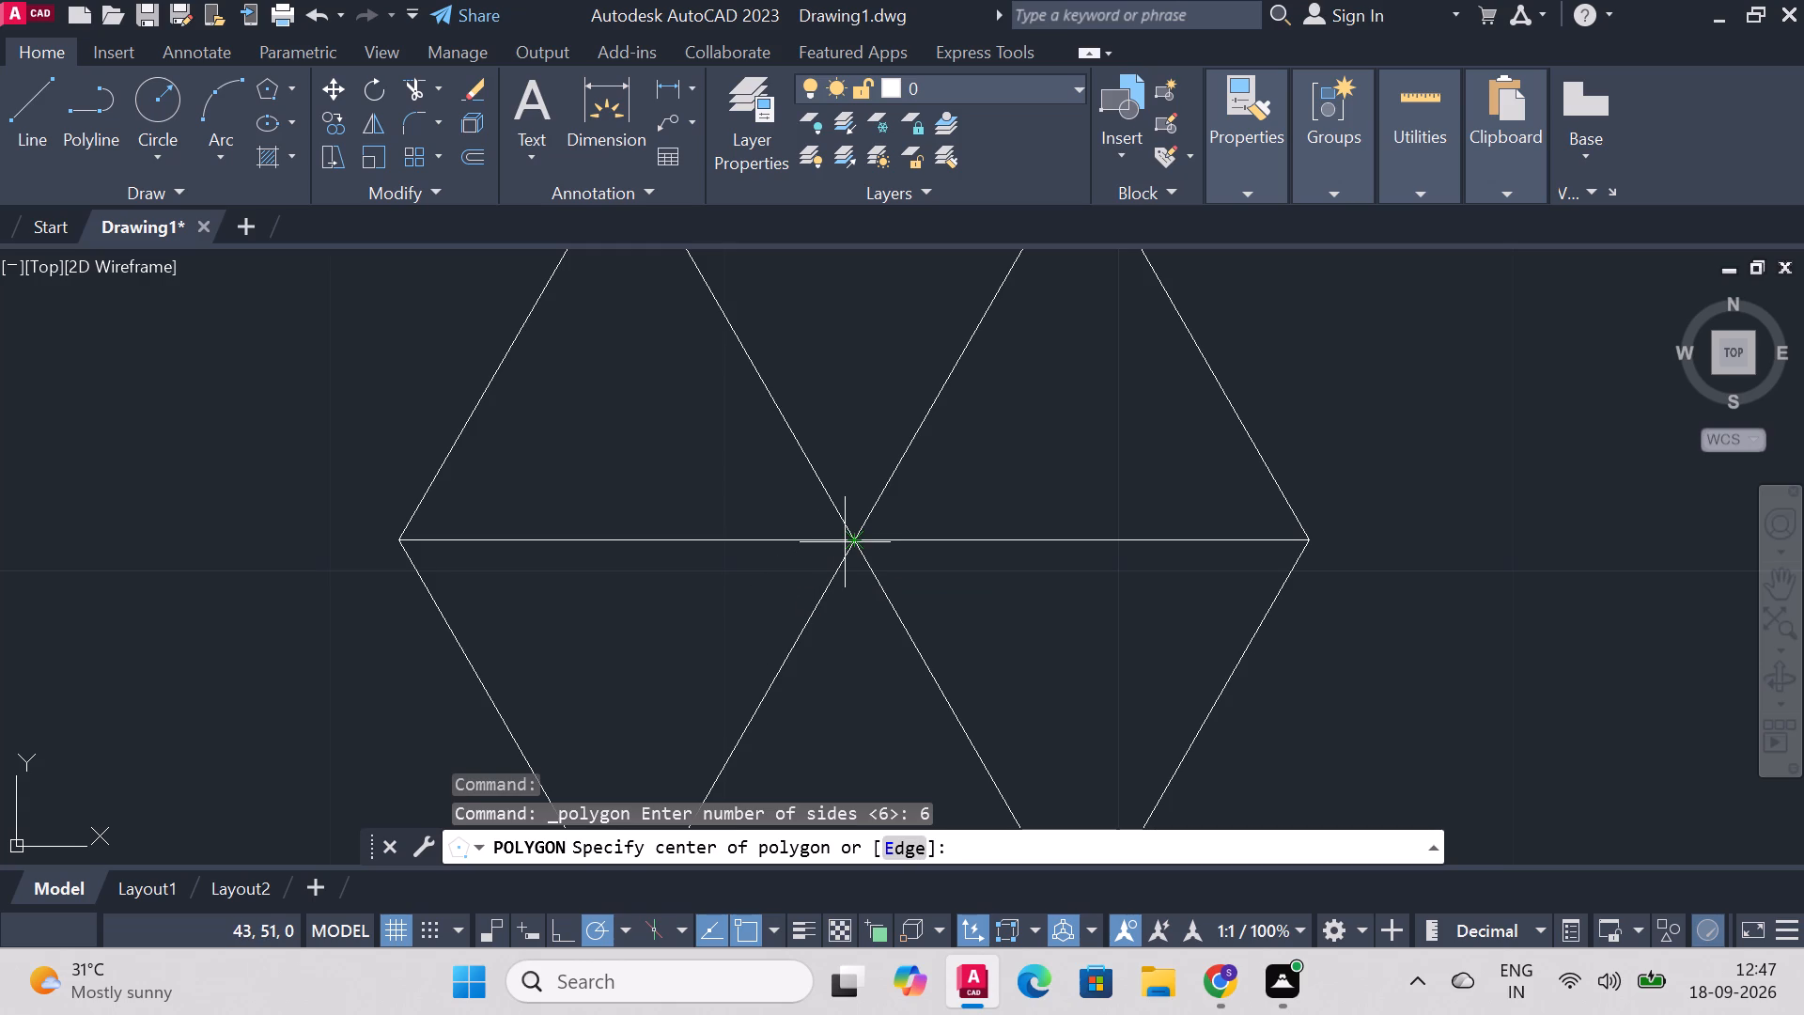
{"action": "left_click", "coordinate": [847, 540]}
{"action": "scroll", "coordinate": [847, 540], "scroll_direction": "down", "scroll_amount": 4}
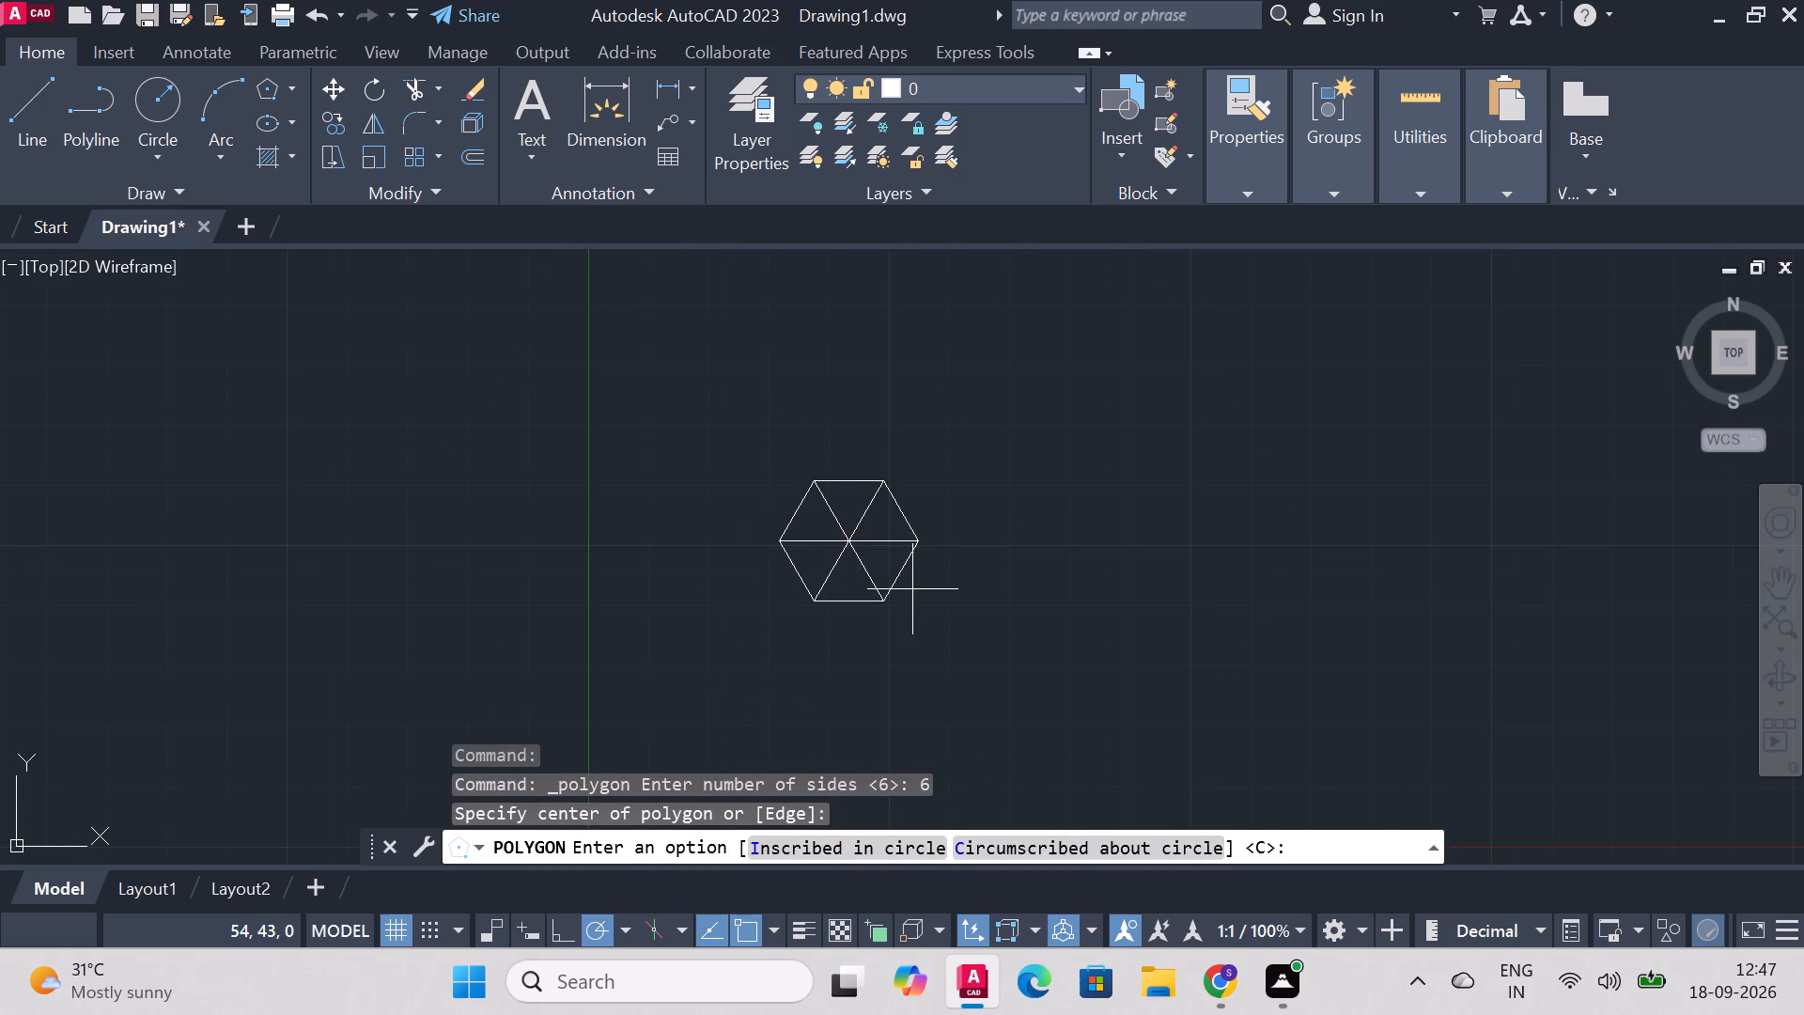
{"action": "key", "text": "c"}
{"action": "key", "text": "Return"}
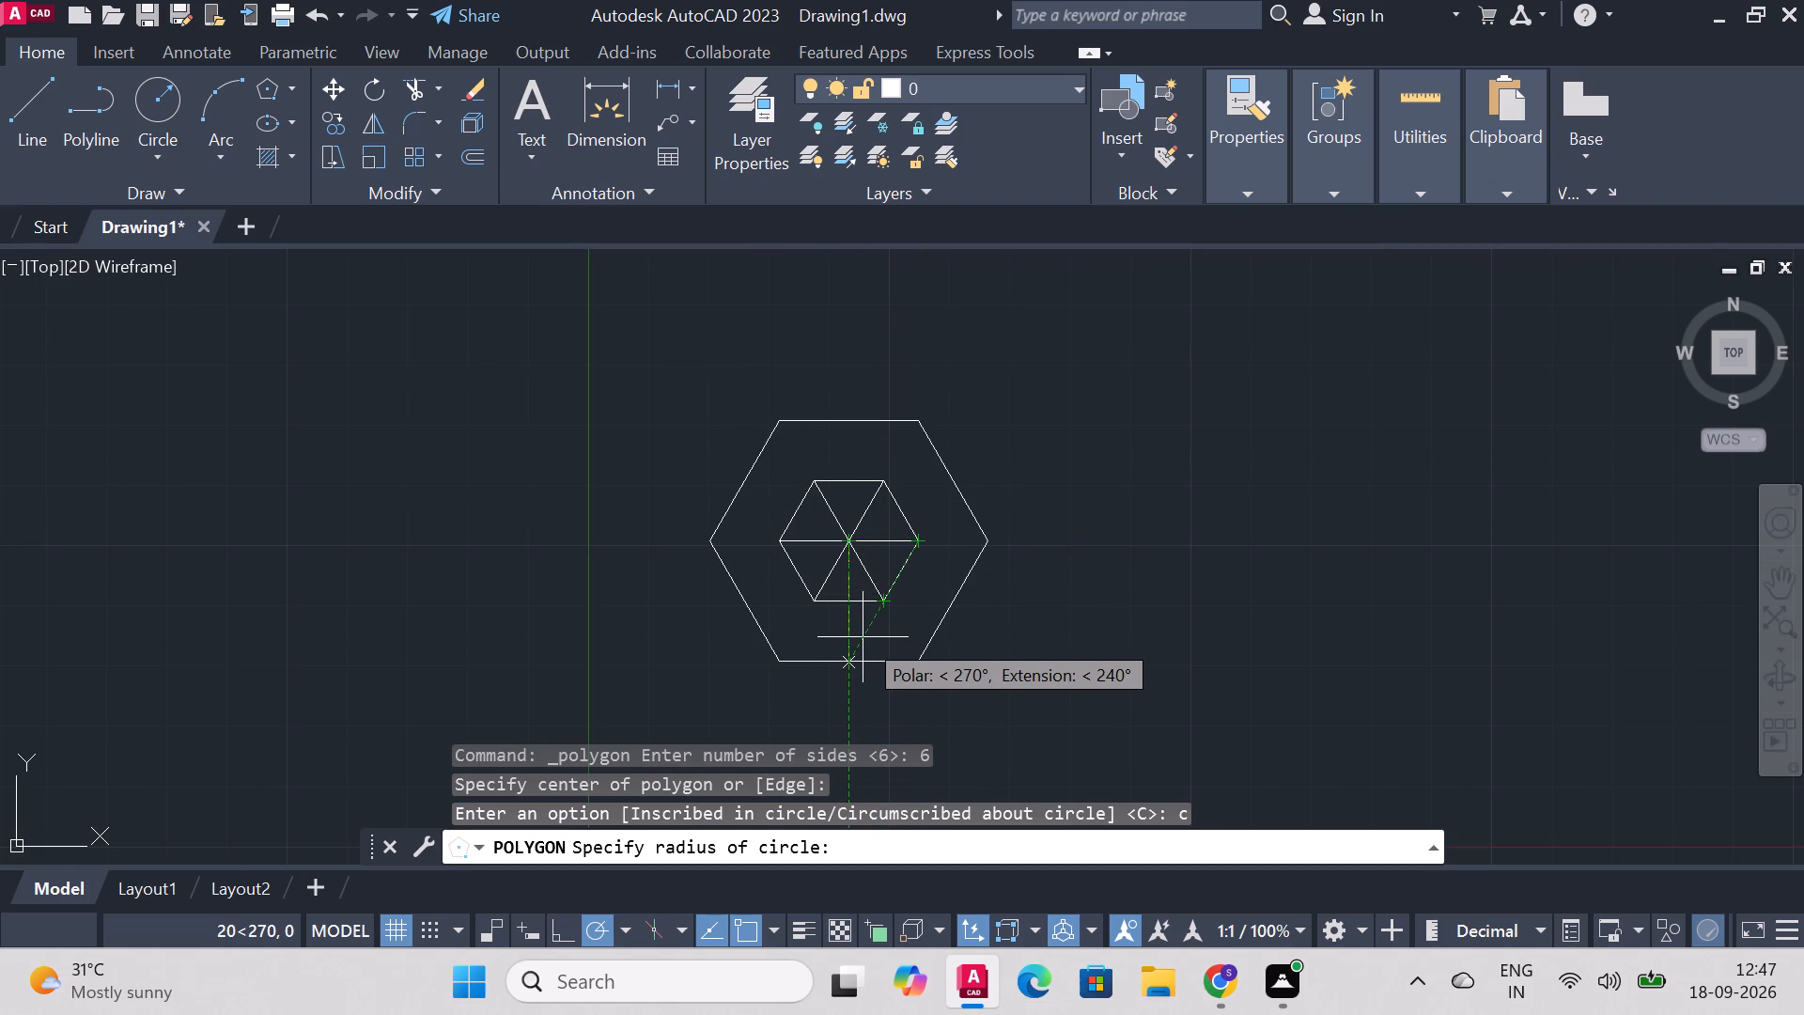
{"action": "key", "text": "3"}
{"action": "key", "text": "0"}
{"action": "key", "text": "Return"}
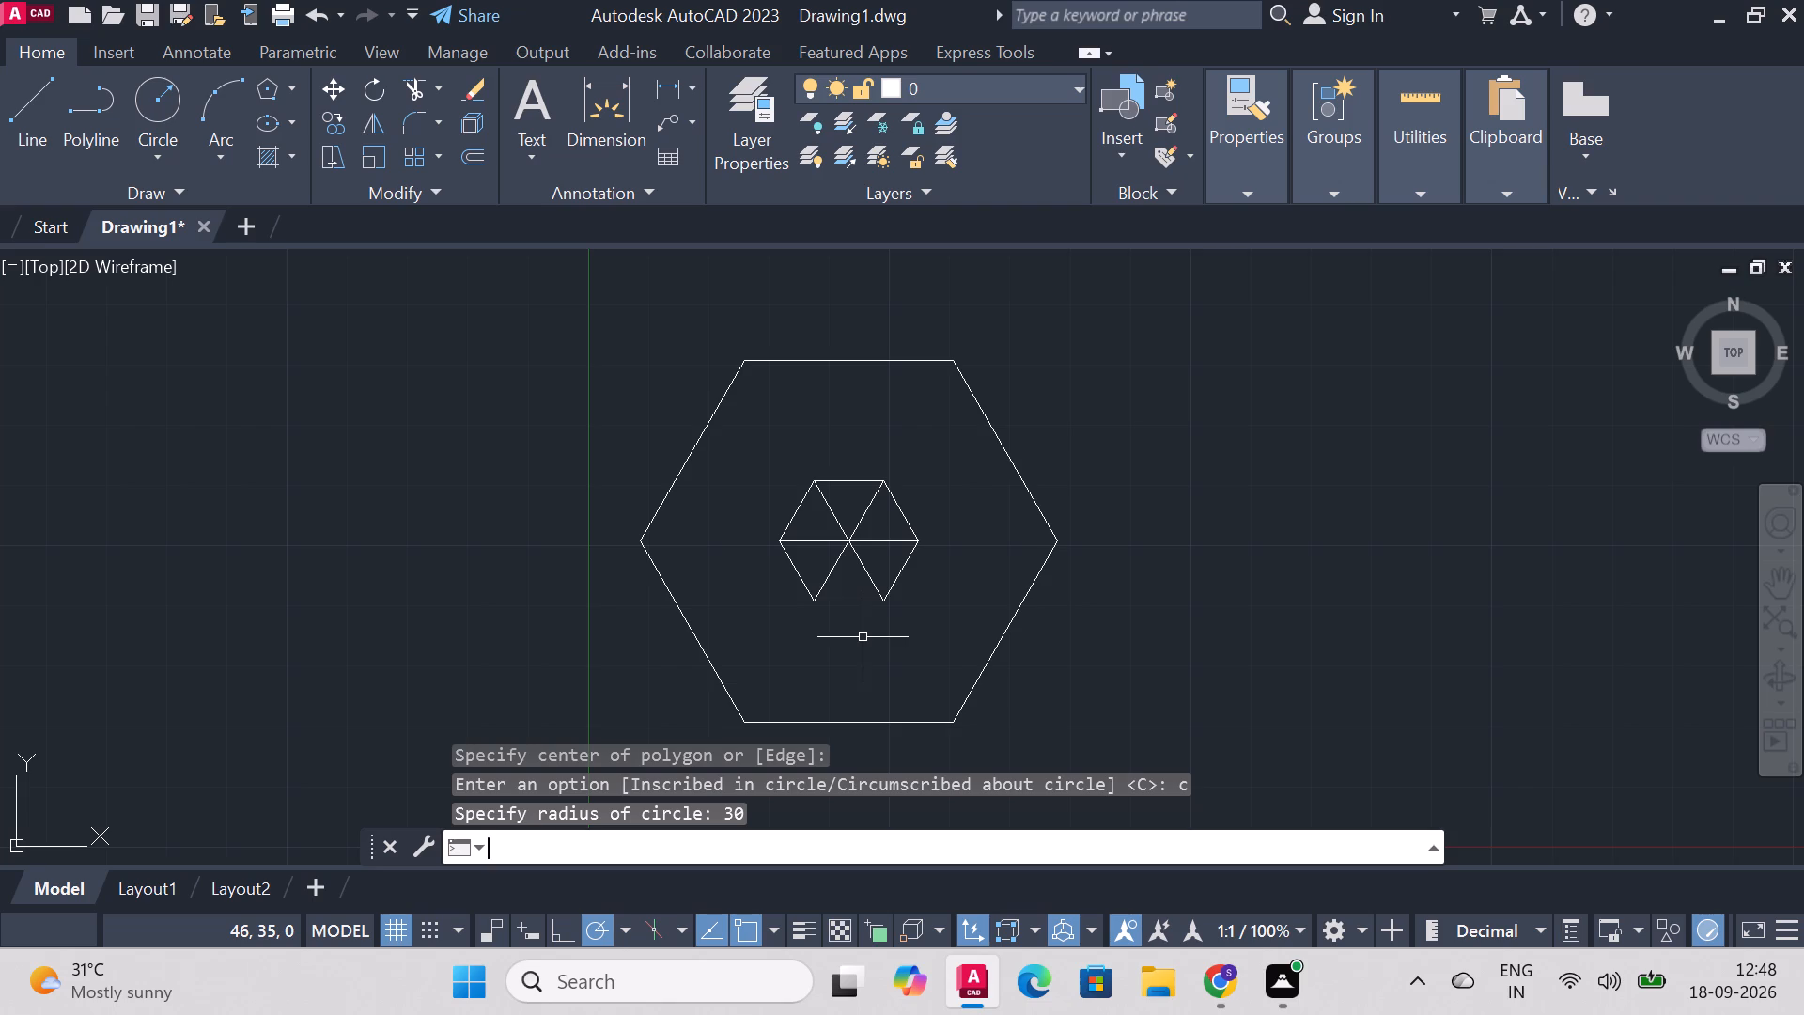
Check the outer hexagon's height between its upper-right and lower-right vertices with a temporary dimension preview.
{"action": "left_click", "coordinate": [30, 102]}
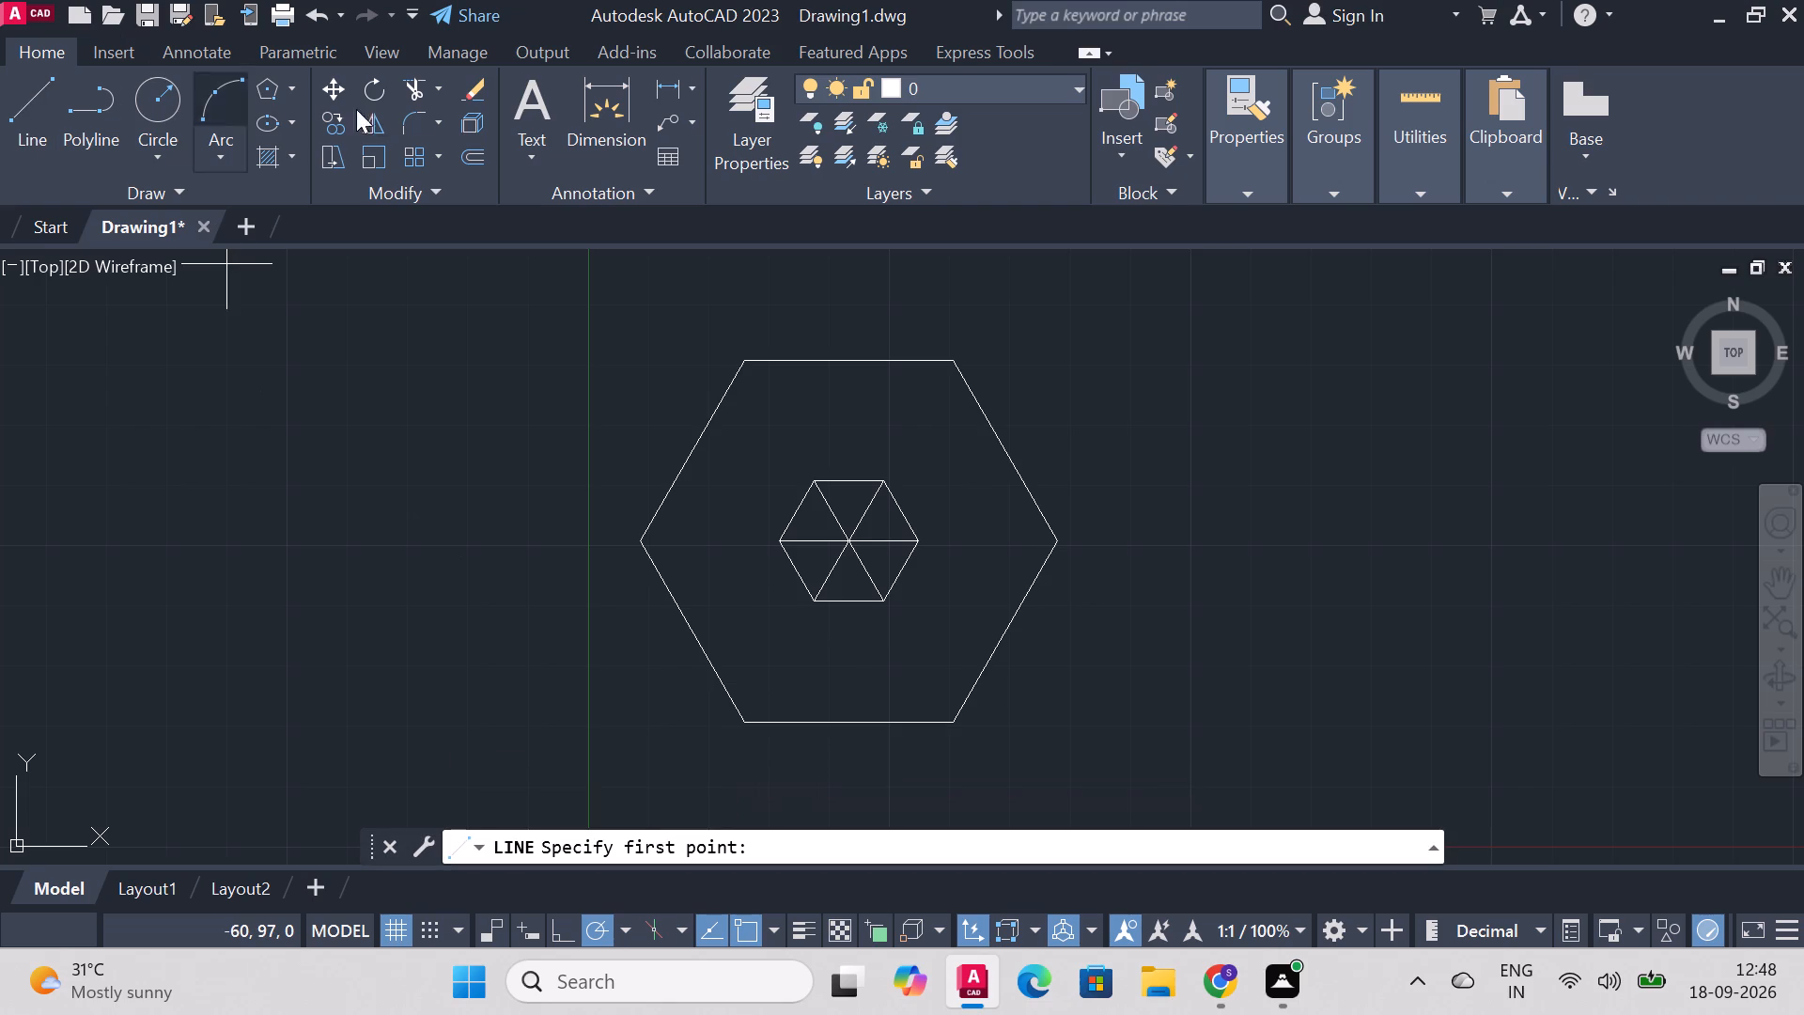
{"action": "left_click", "coordinate": [670, 103]}
{"action": "left_click", "coordinate": [637, 103]}
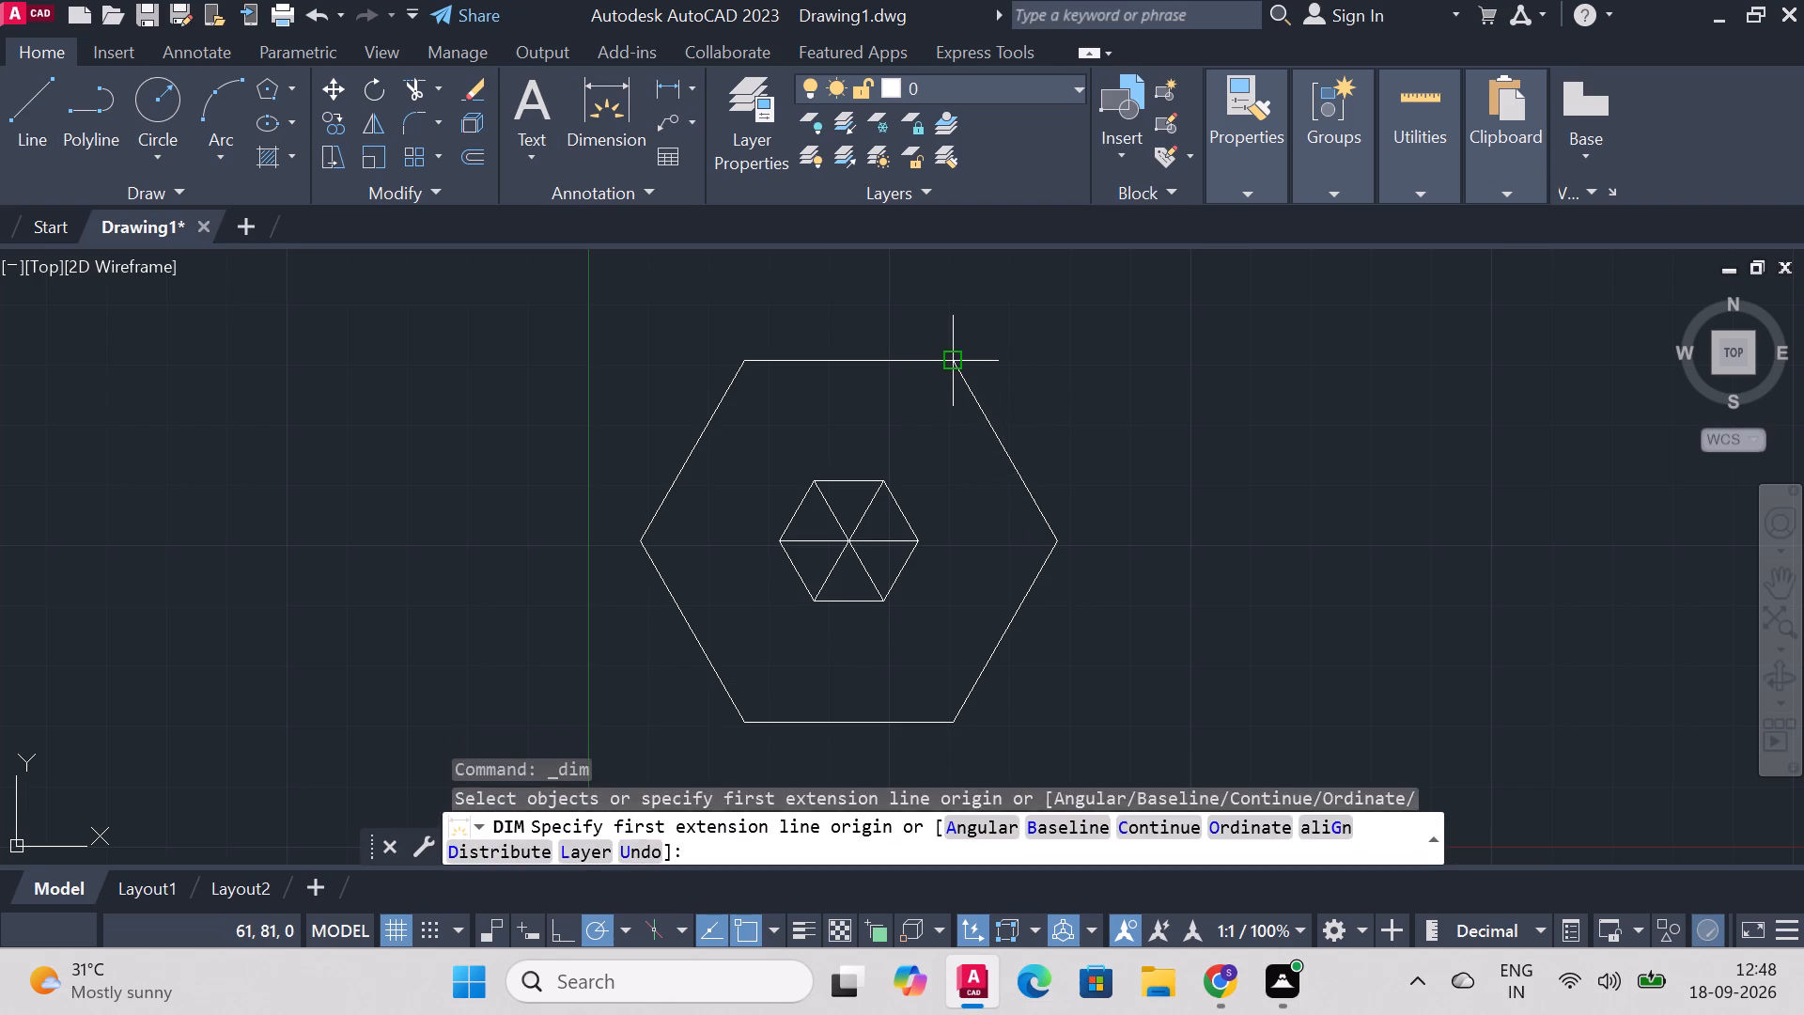
{"action": "left_click", "coordinate": [956, 358]}
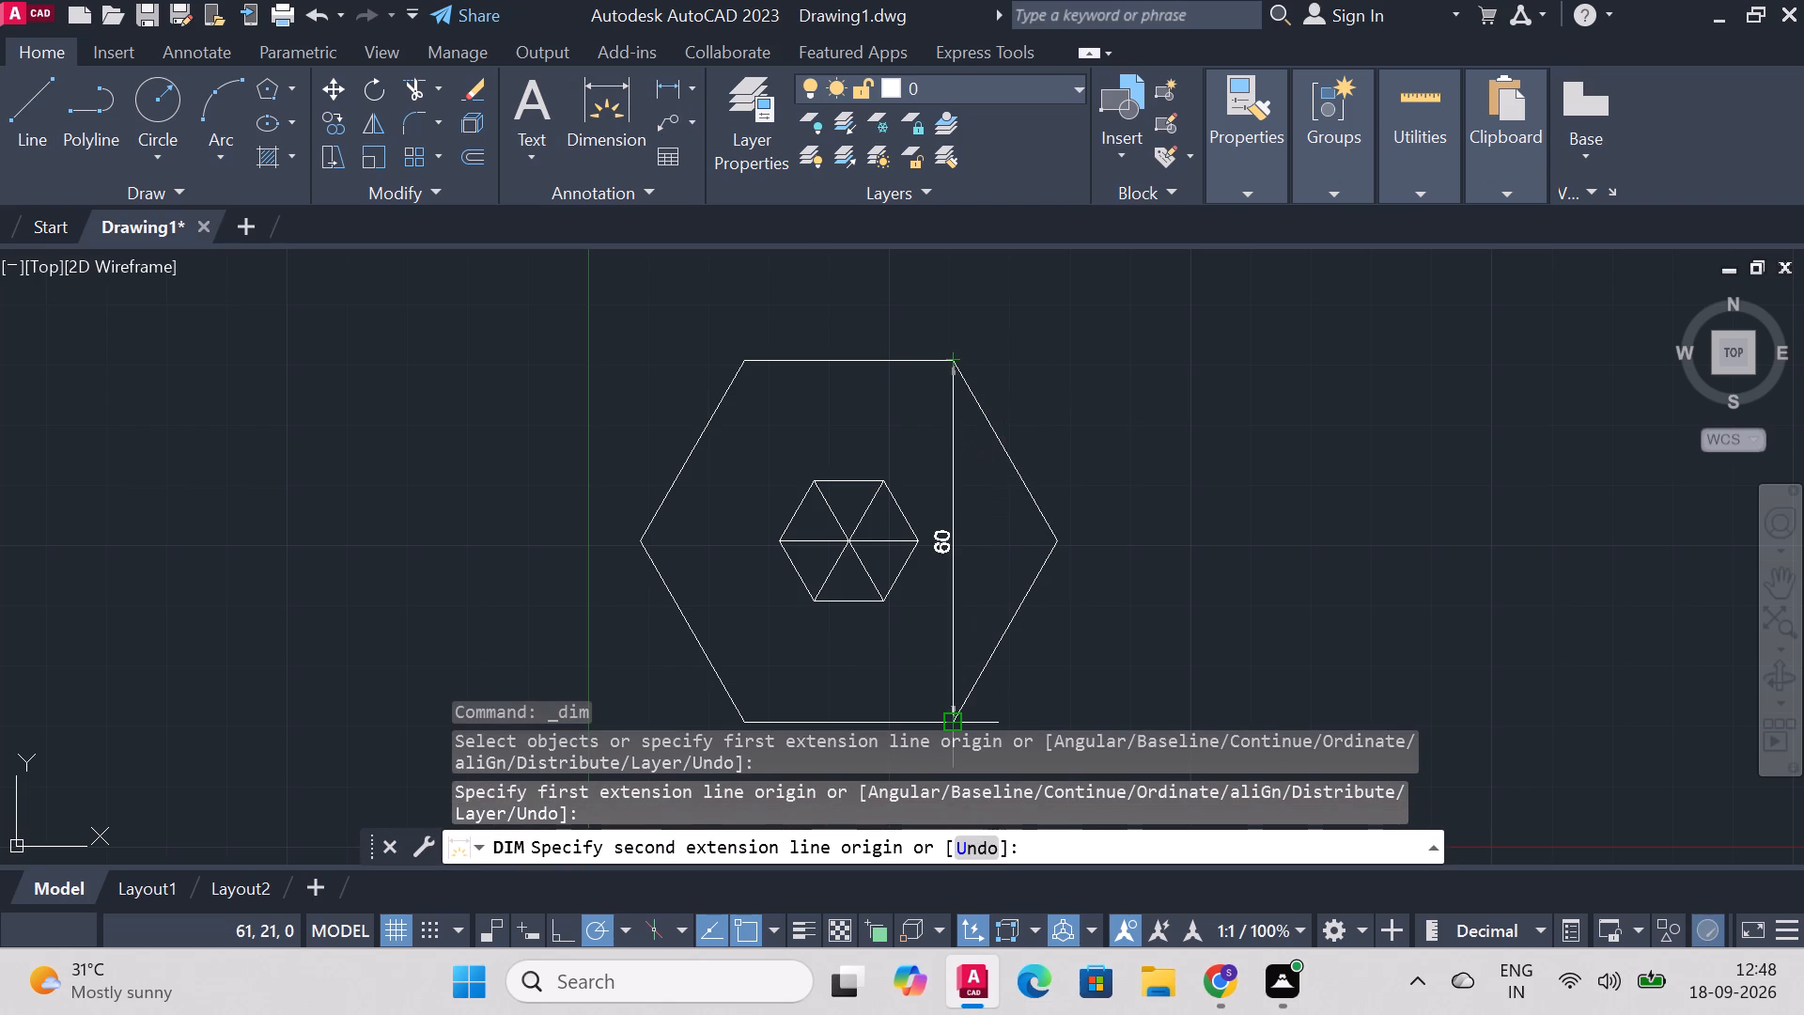
{"action": "key", "text": "ctrl+z"}
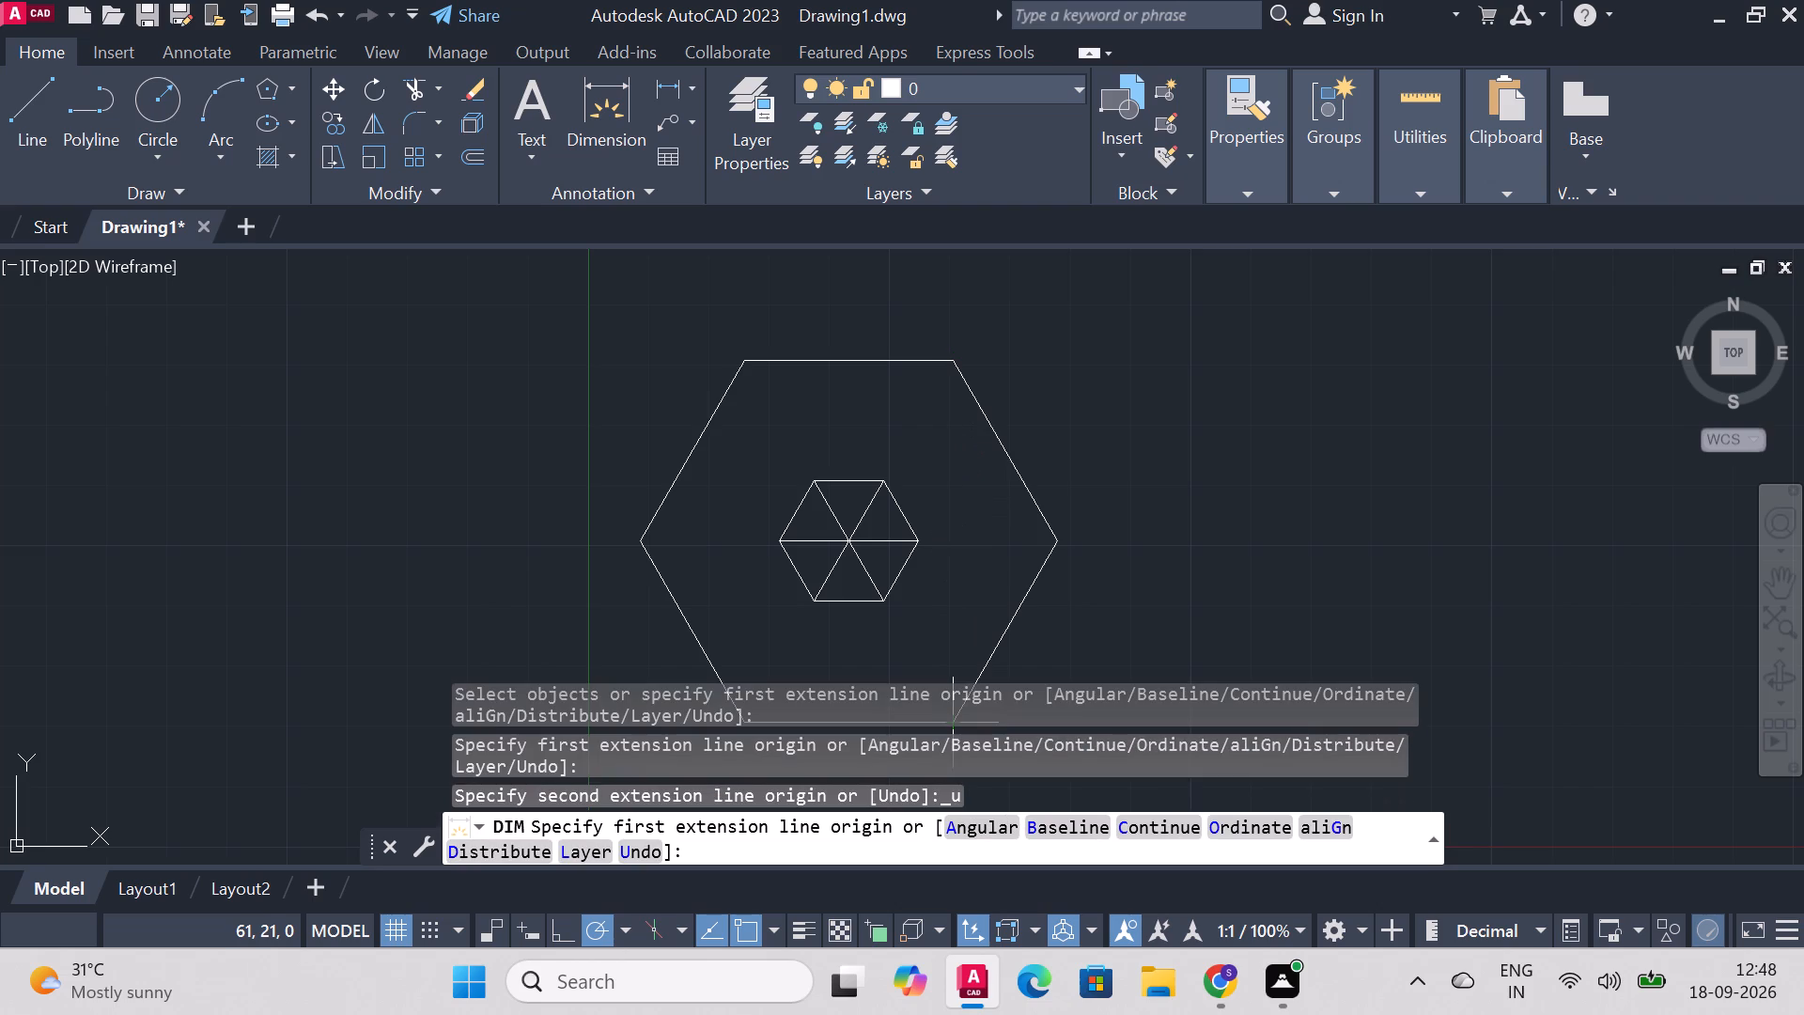
{"action": "key", "text": "ctrl+z"}
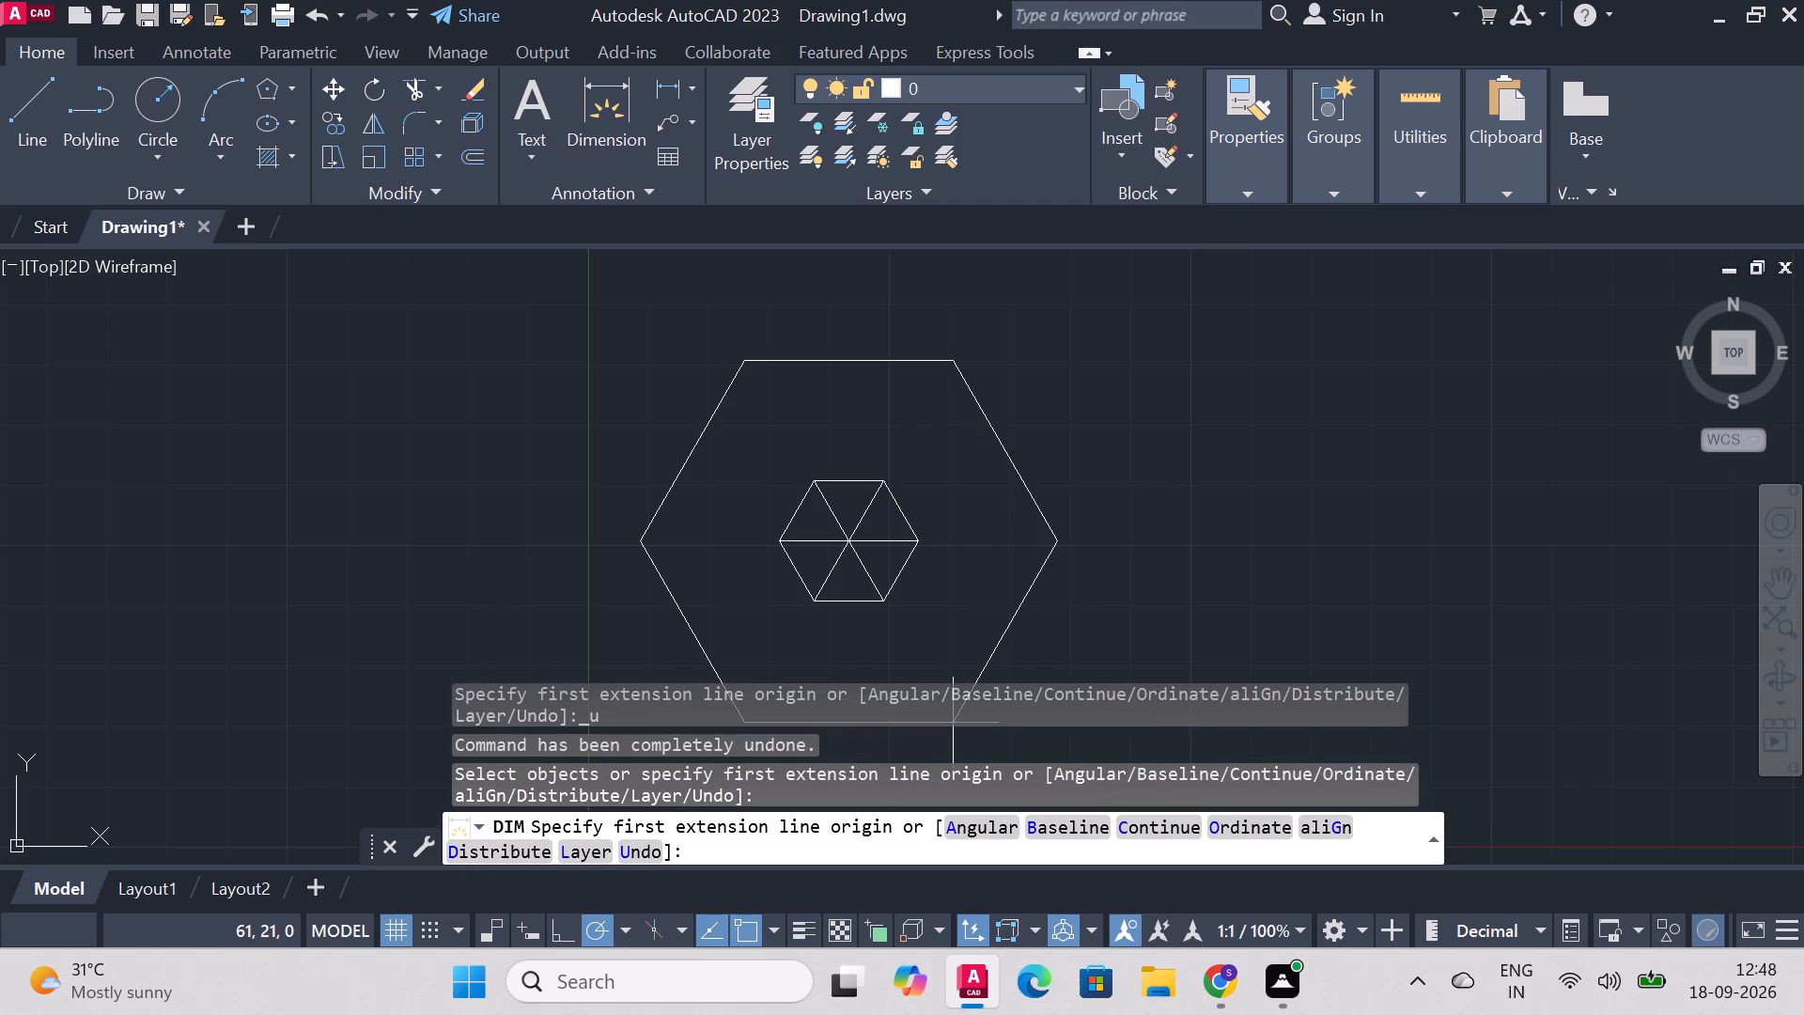
{"action": "key", "text": "ctrl+z"}
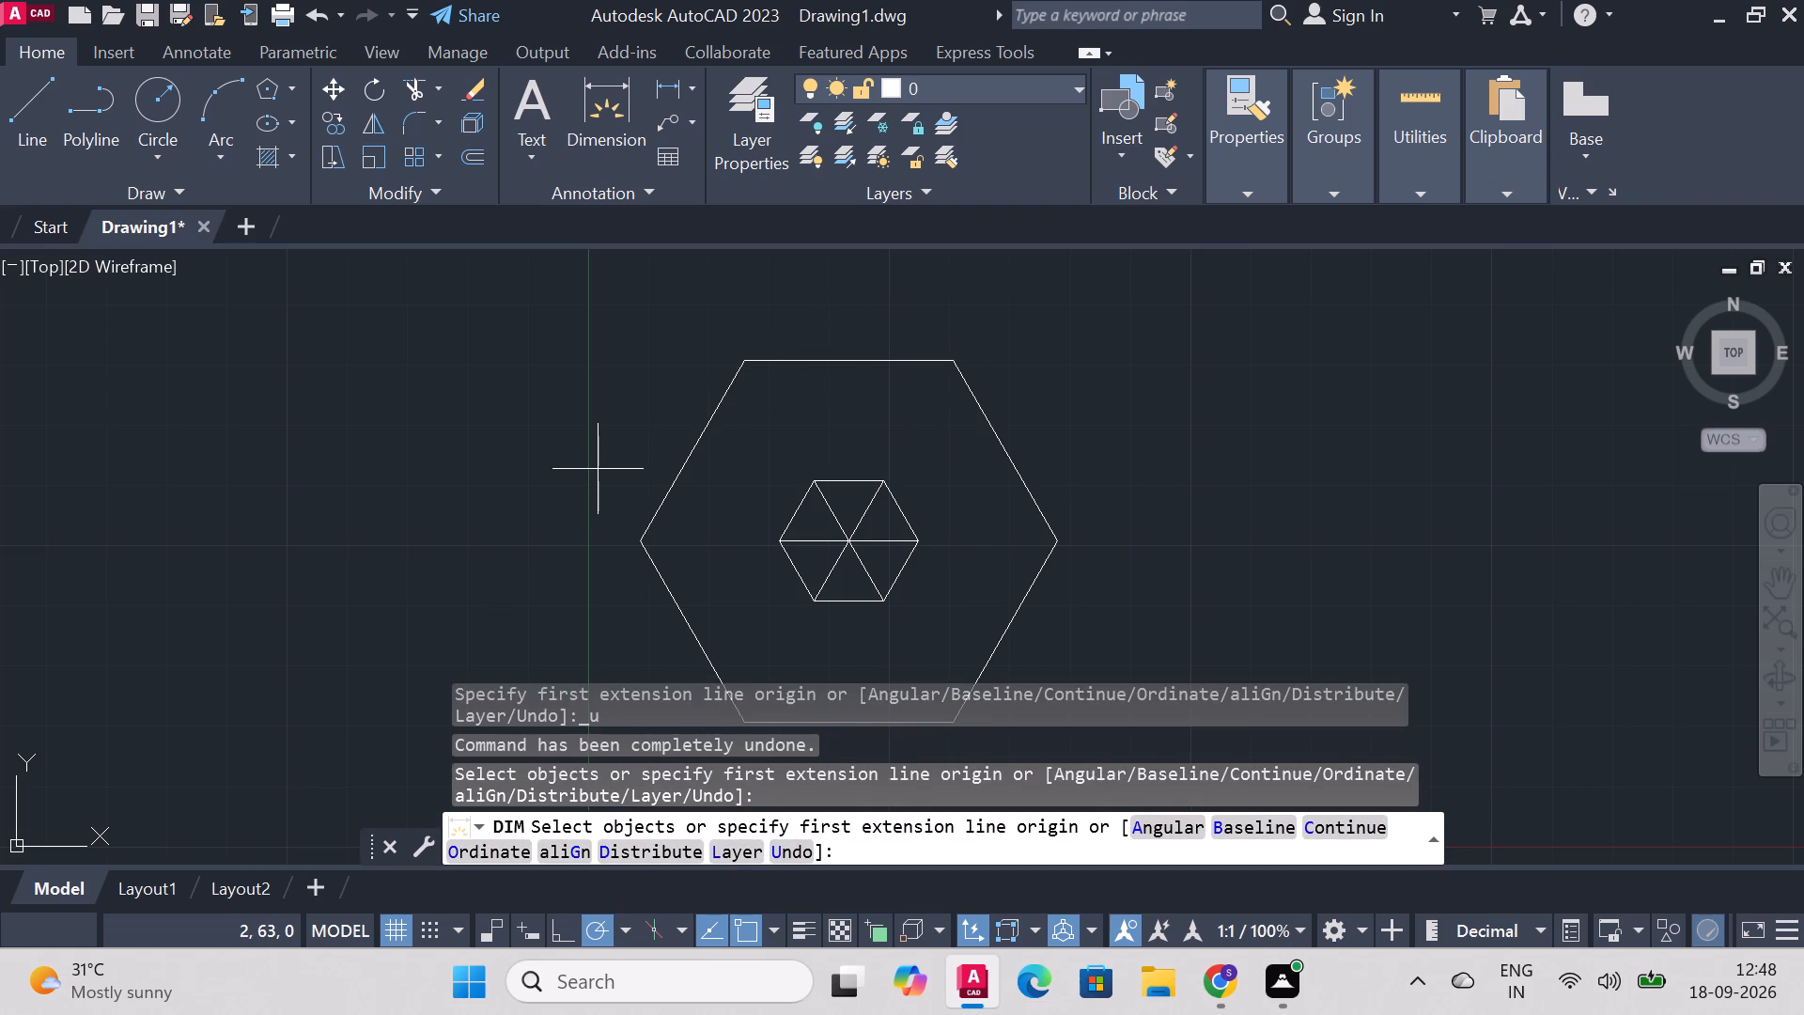
{"action": "key", "text": "Escape"}
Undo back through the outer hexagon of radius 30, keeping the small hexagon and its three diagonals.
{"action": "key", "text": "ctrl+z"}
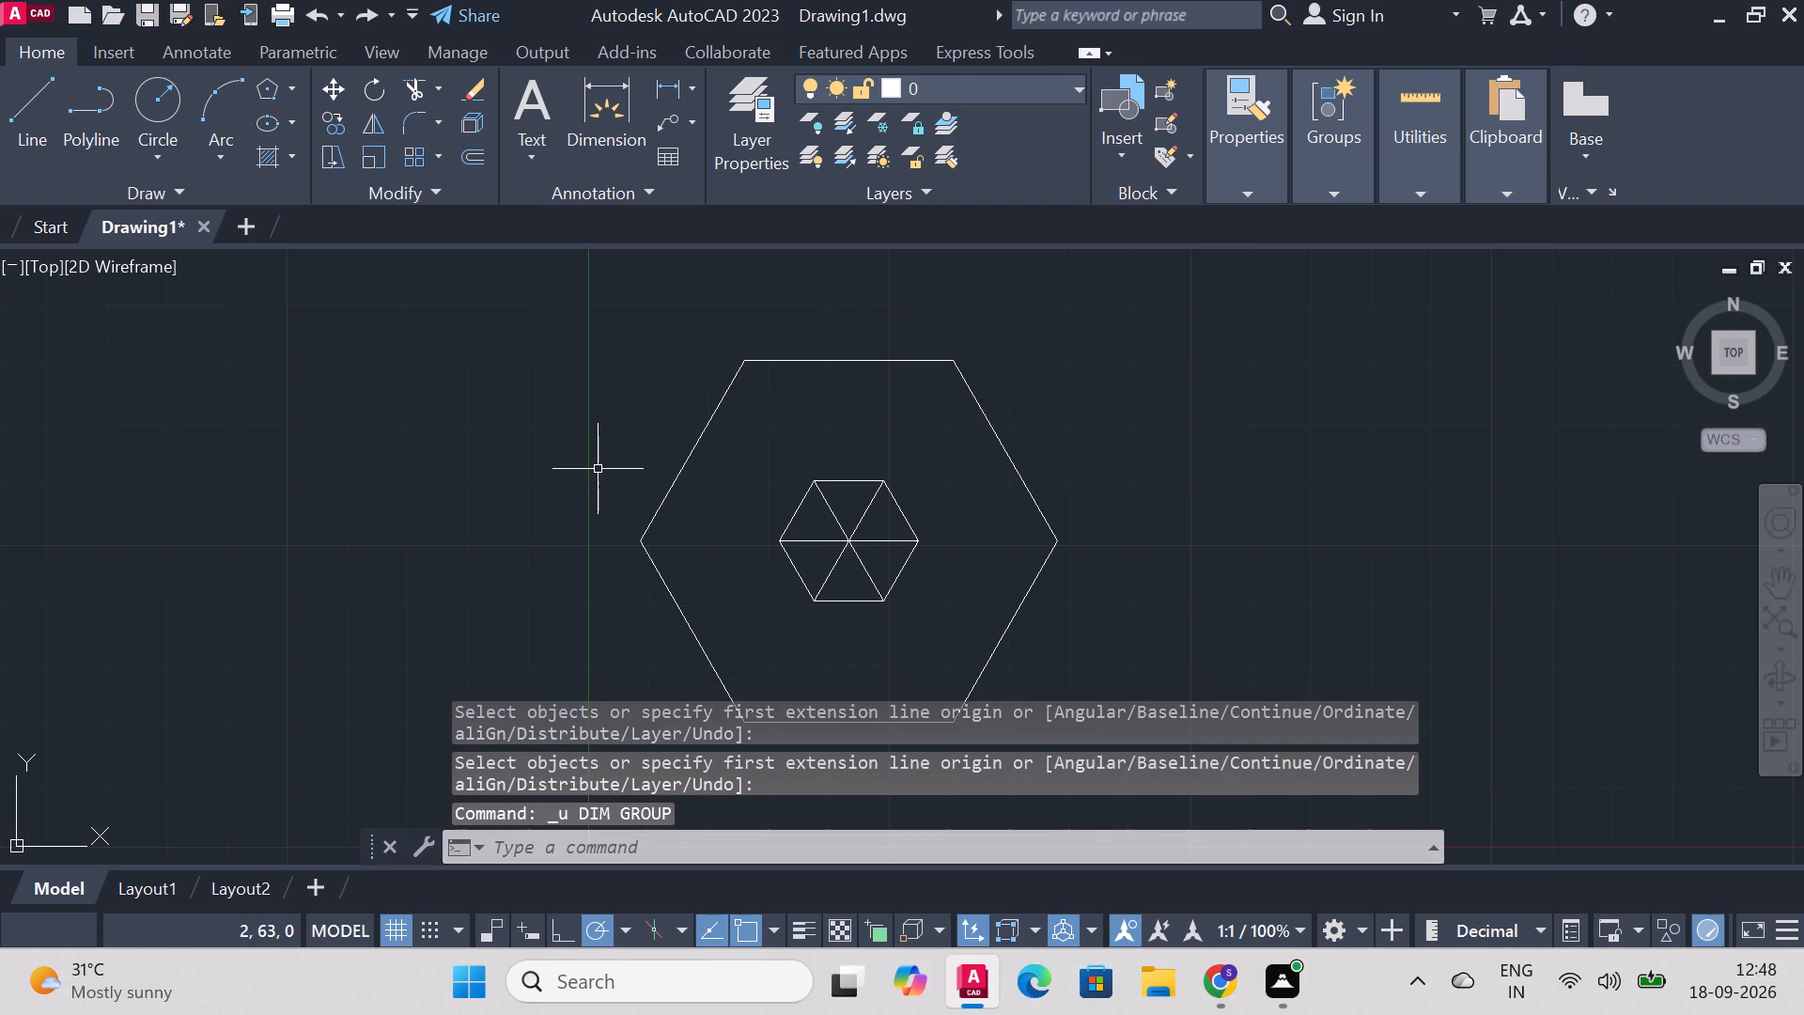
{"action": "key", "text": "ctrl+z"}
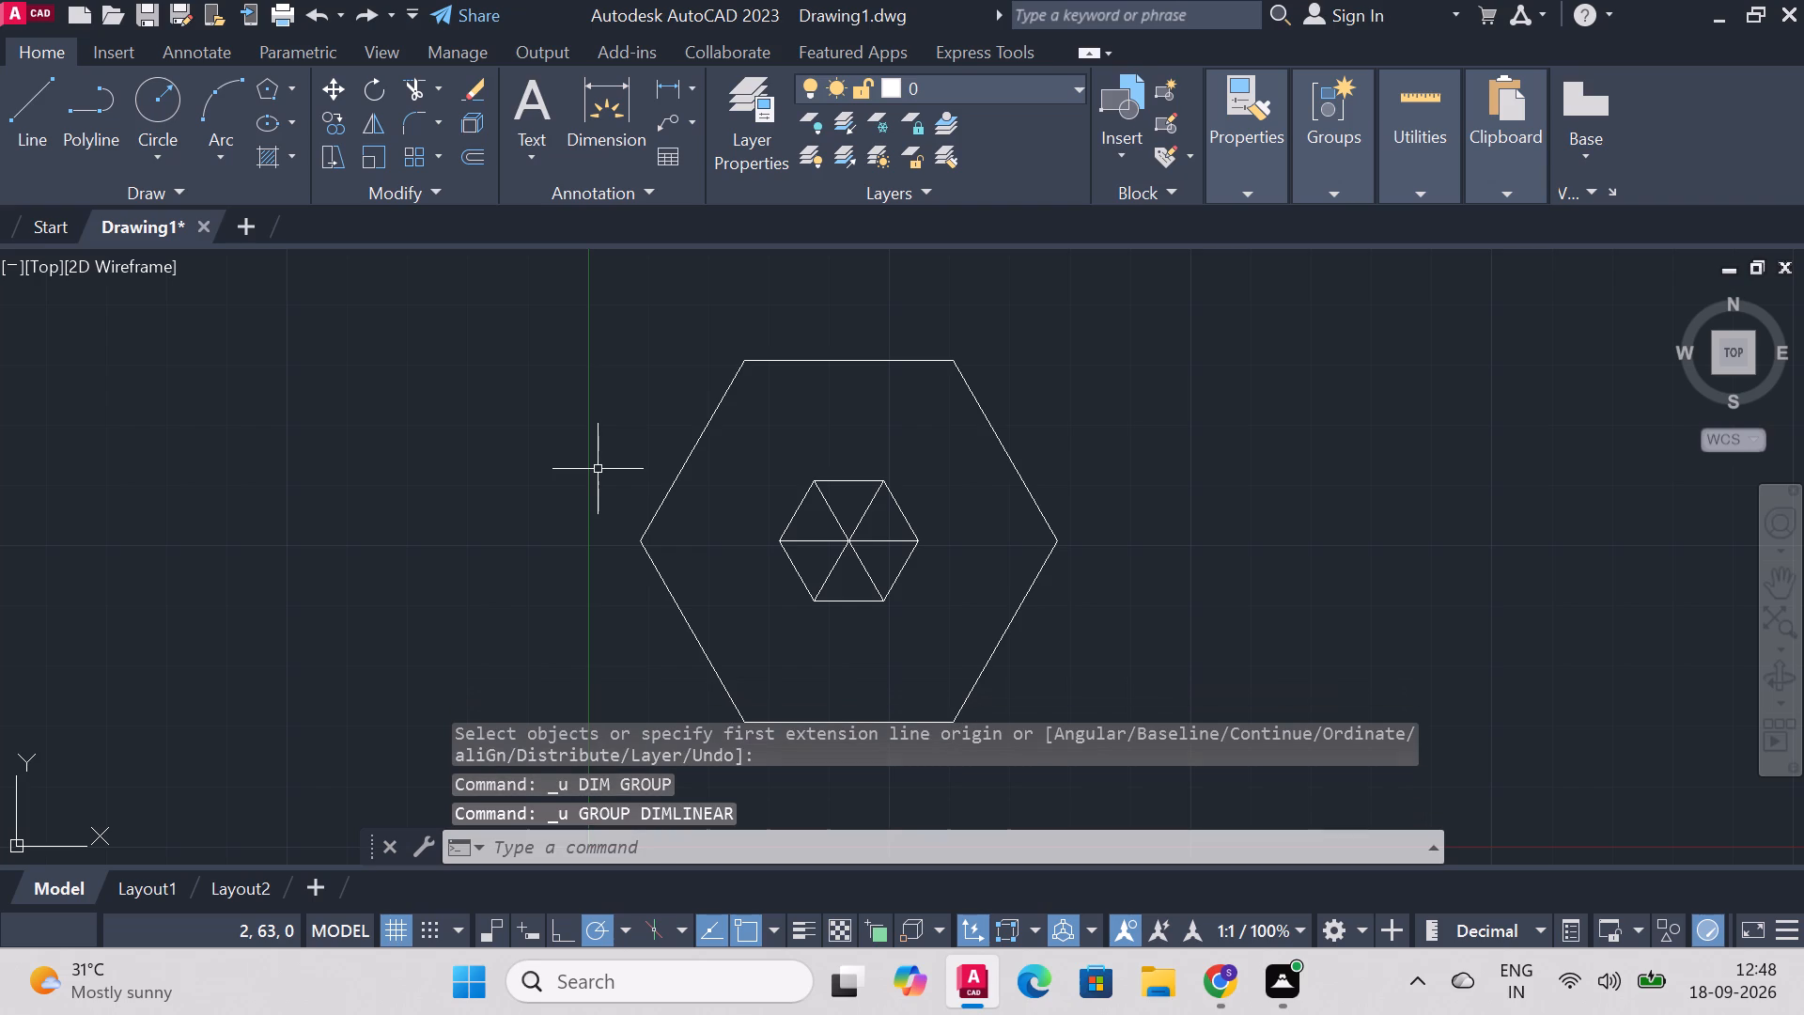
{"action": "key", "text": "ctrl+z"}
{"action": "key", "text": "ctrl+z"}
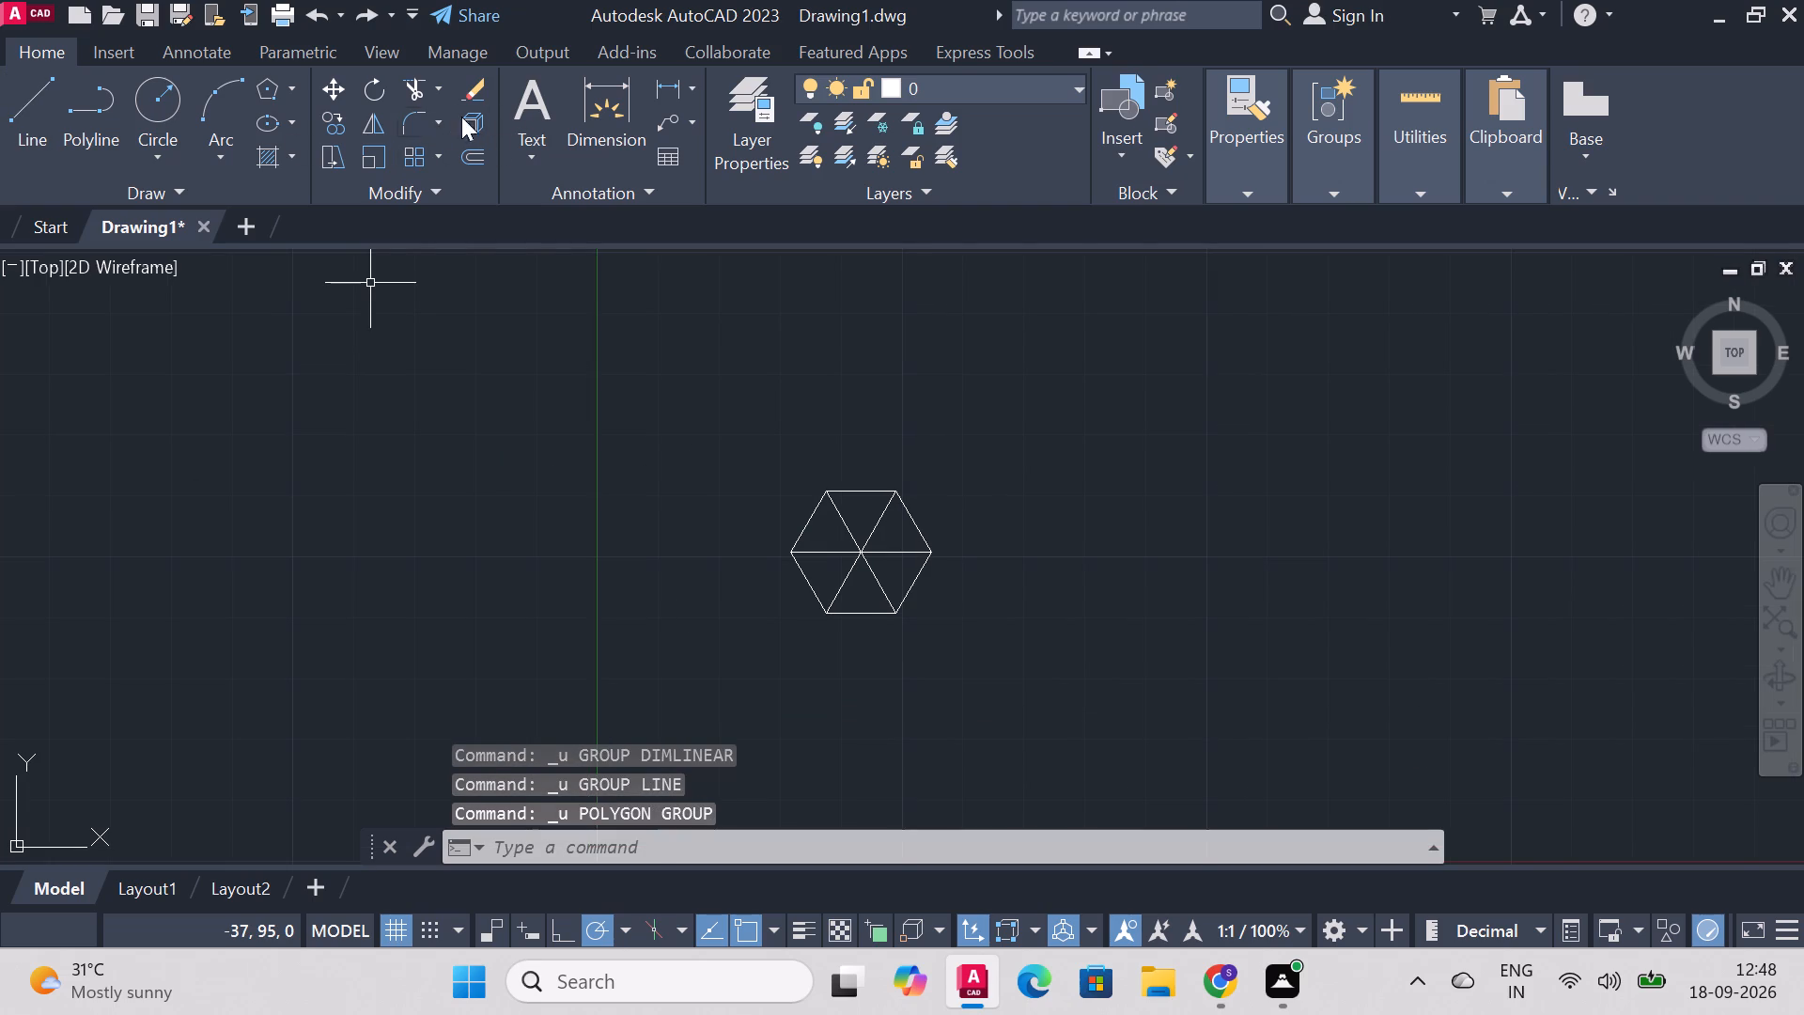
Draw a 6-sided polygon centred on the diagonals' intersection, circumscribed about a circle of radius 15.
{"action": "left_click", "coordinate": [245, 89]}
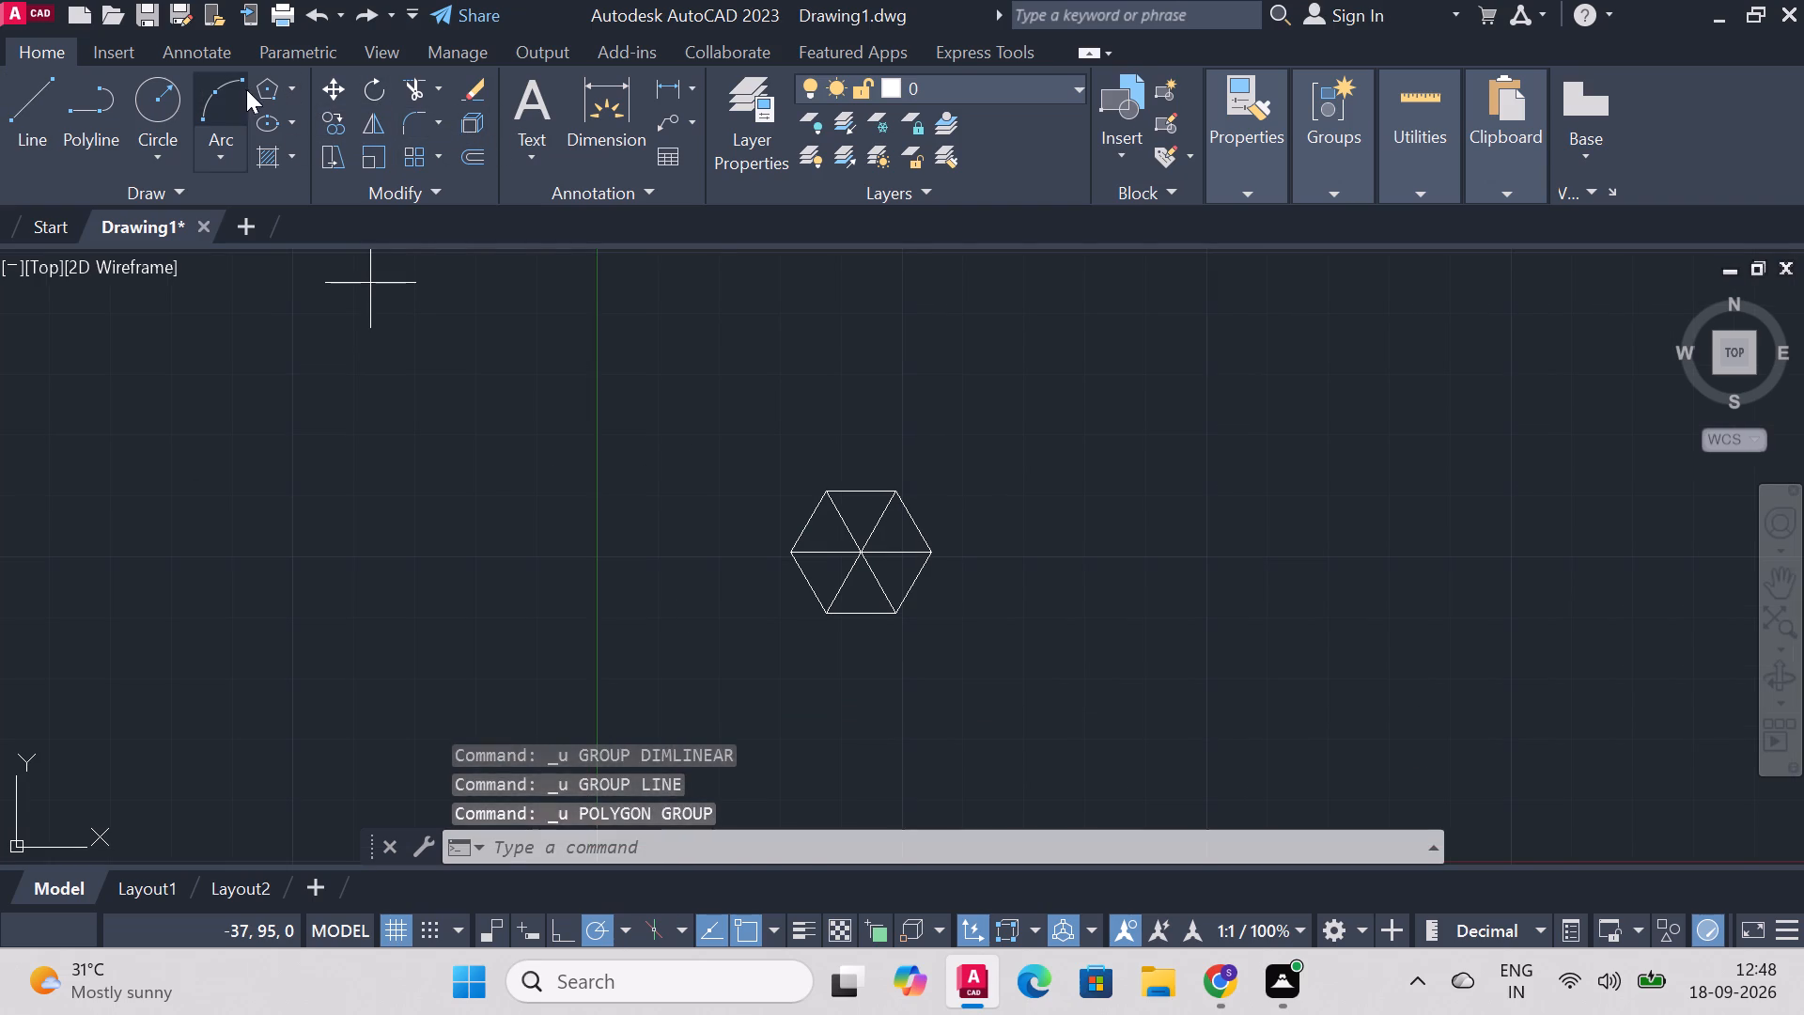
{"action": "left_click", "coordinate": [255, 89]}
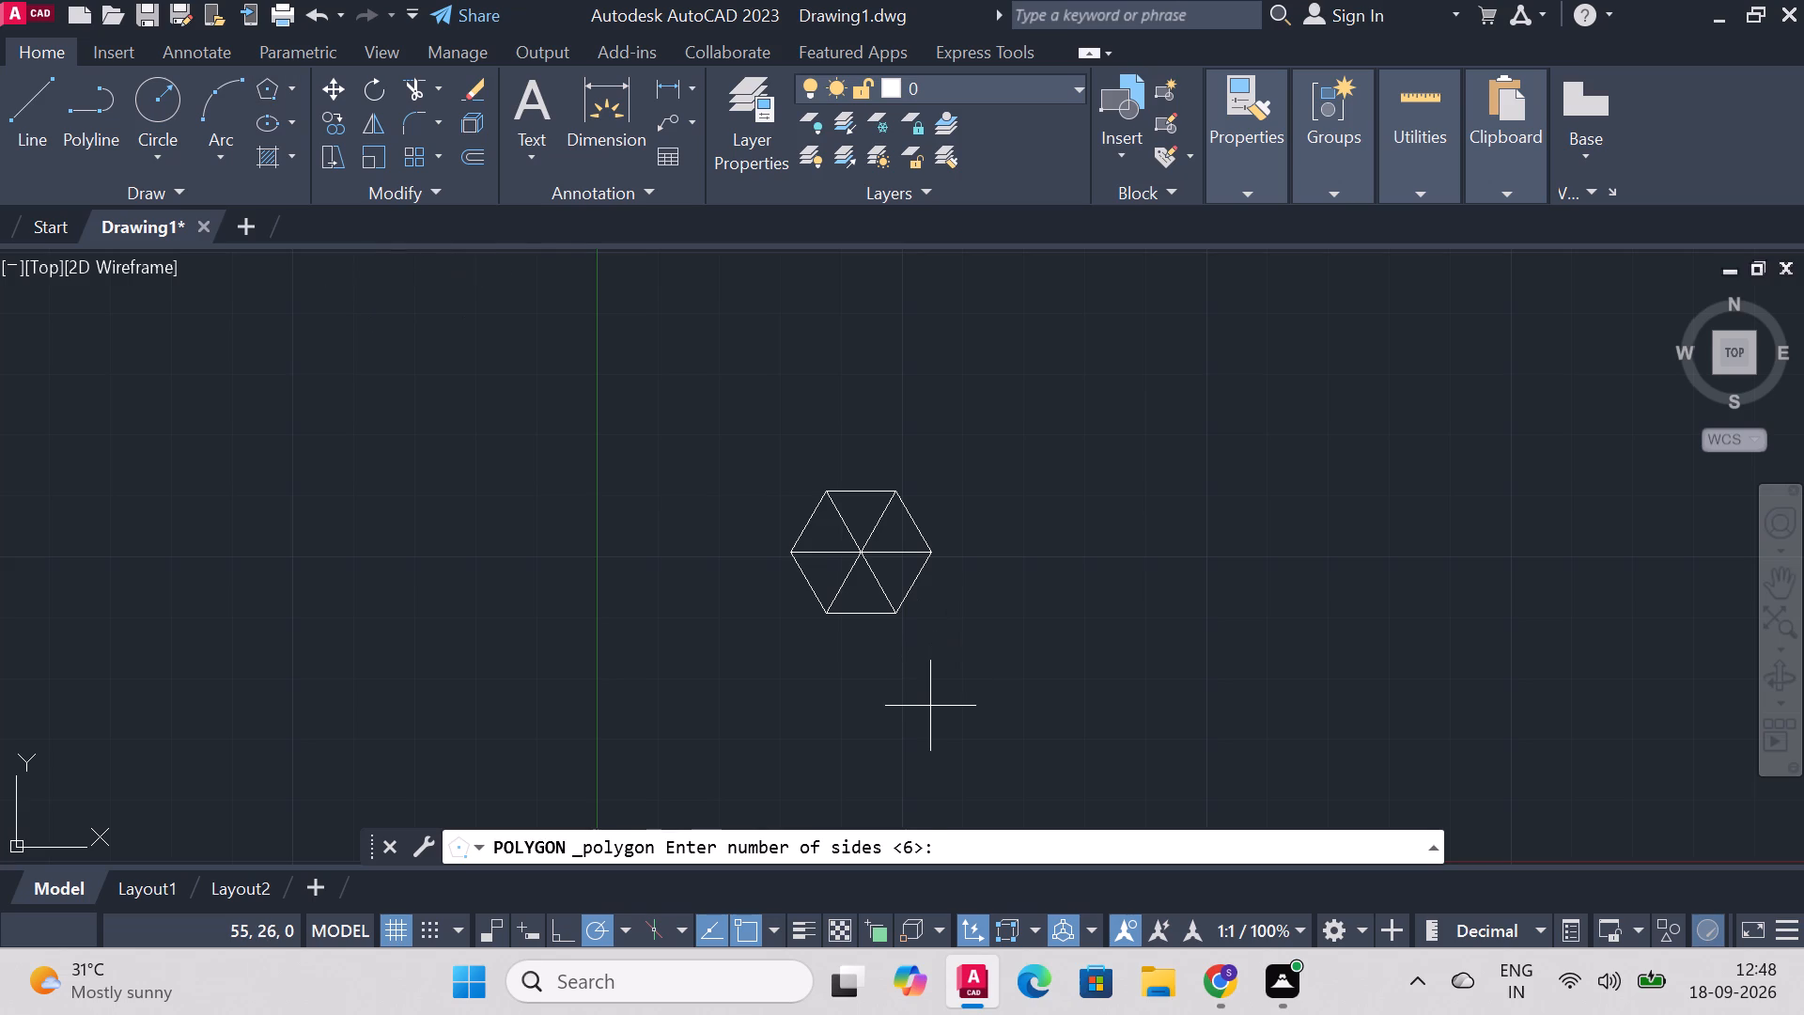
{"action": "key", "text": "6"}
{"action": "key", "text": "Return"}
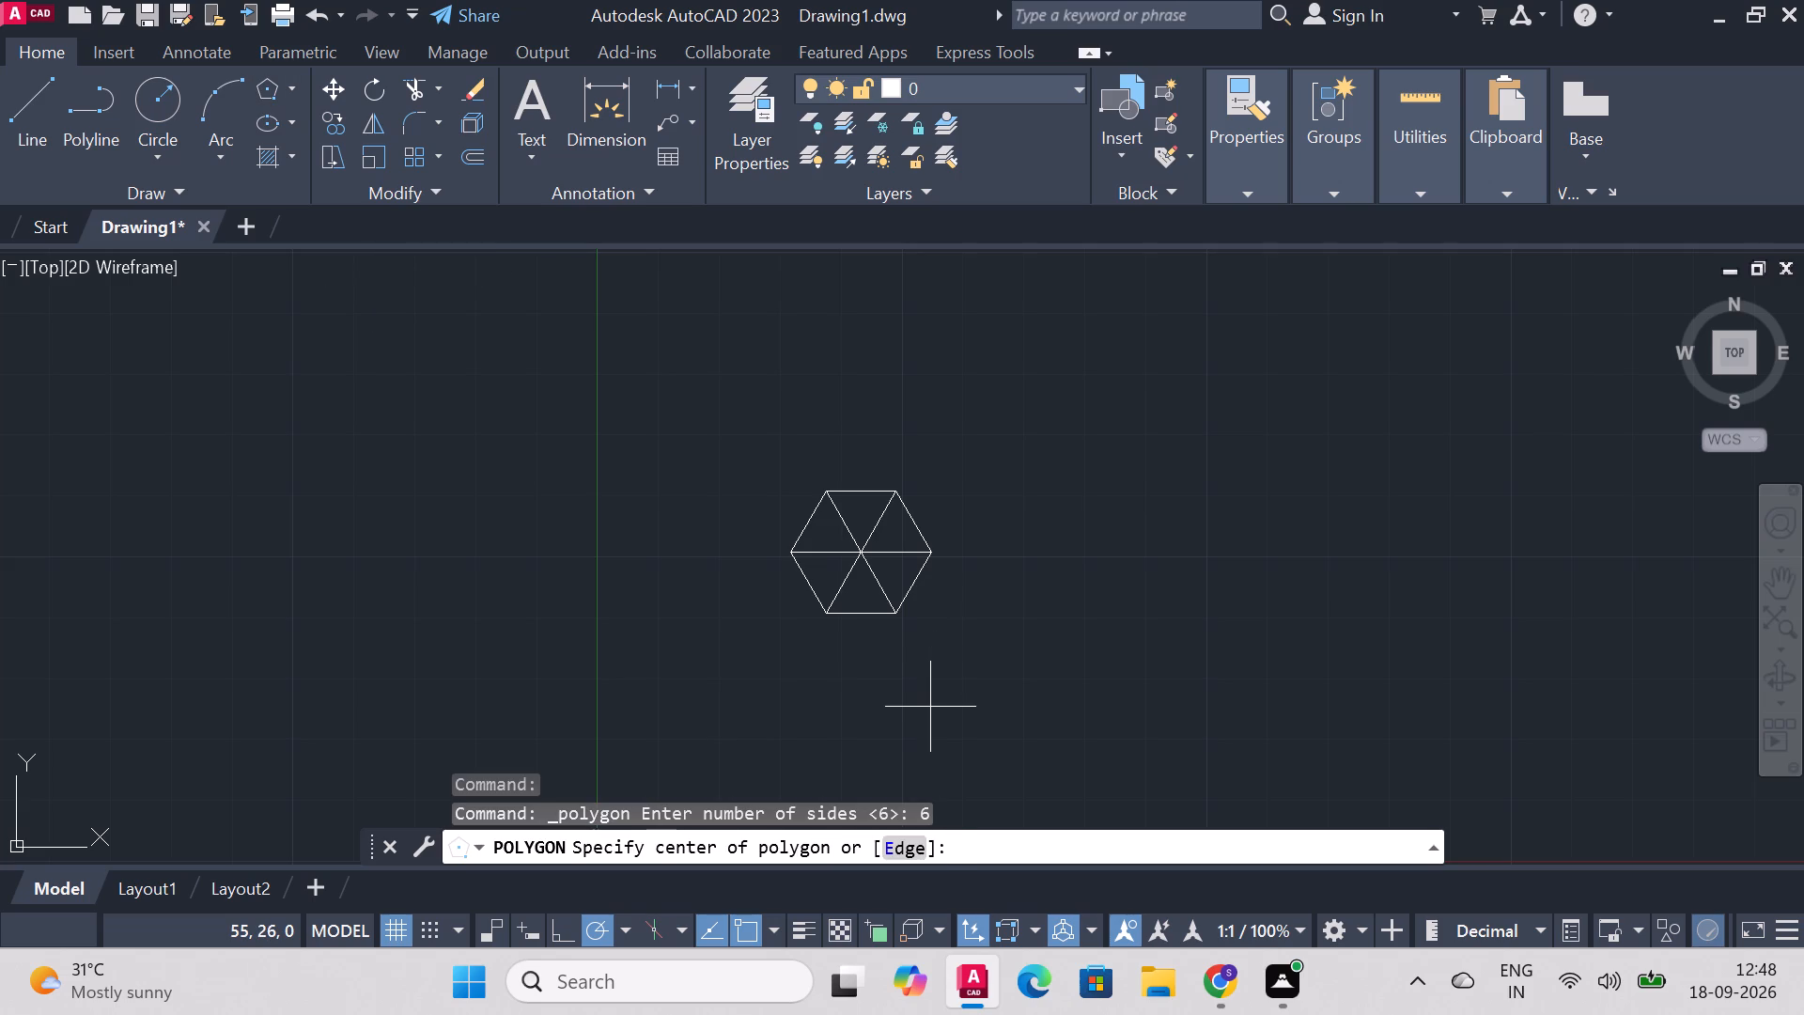
{"action": "scroll", "coordinate": [866, 523], "scroll_direction": "up", "scroll_amount": 2}
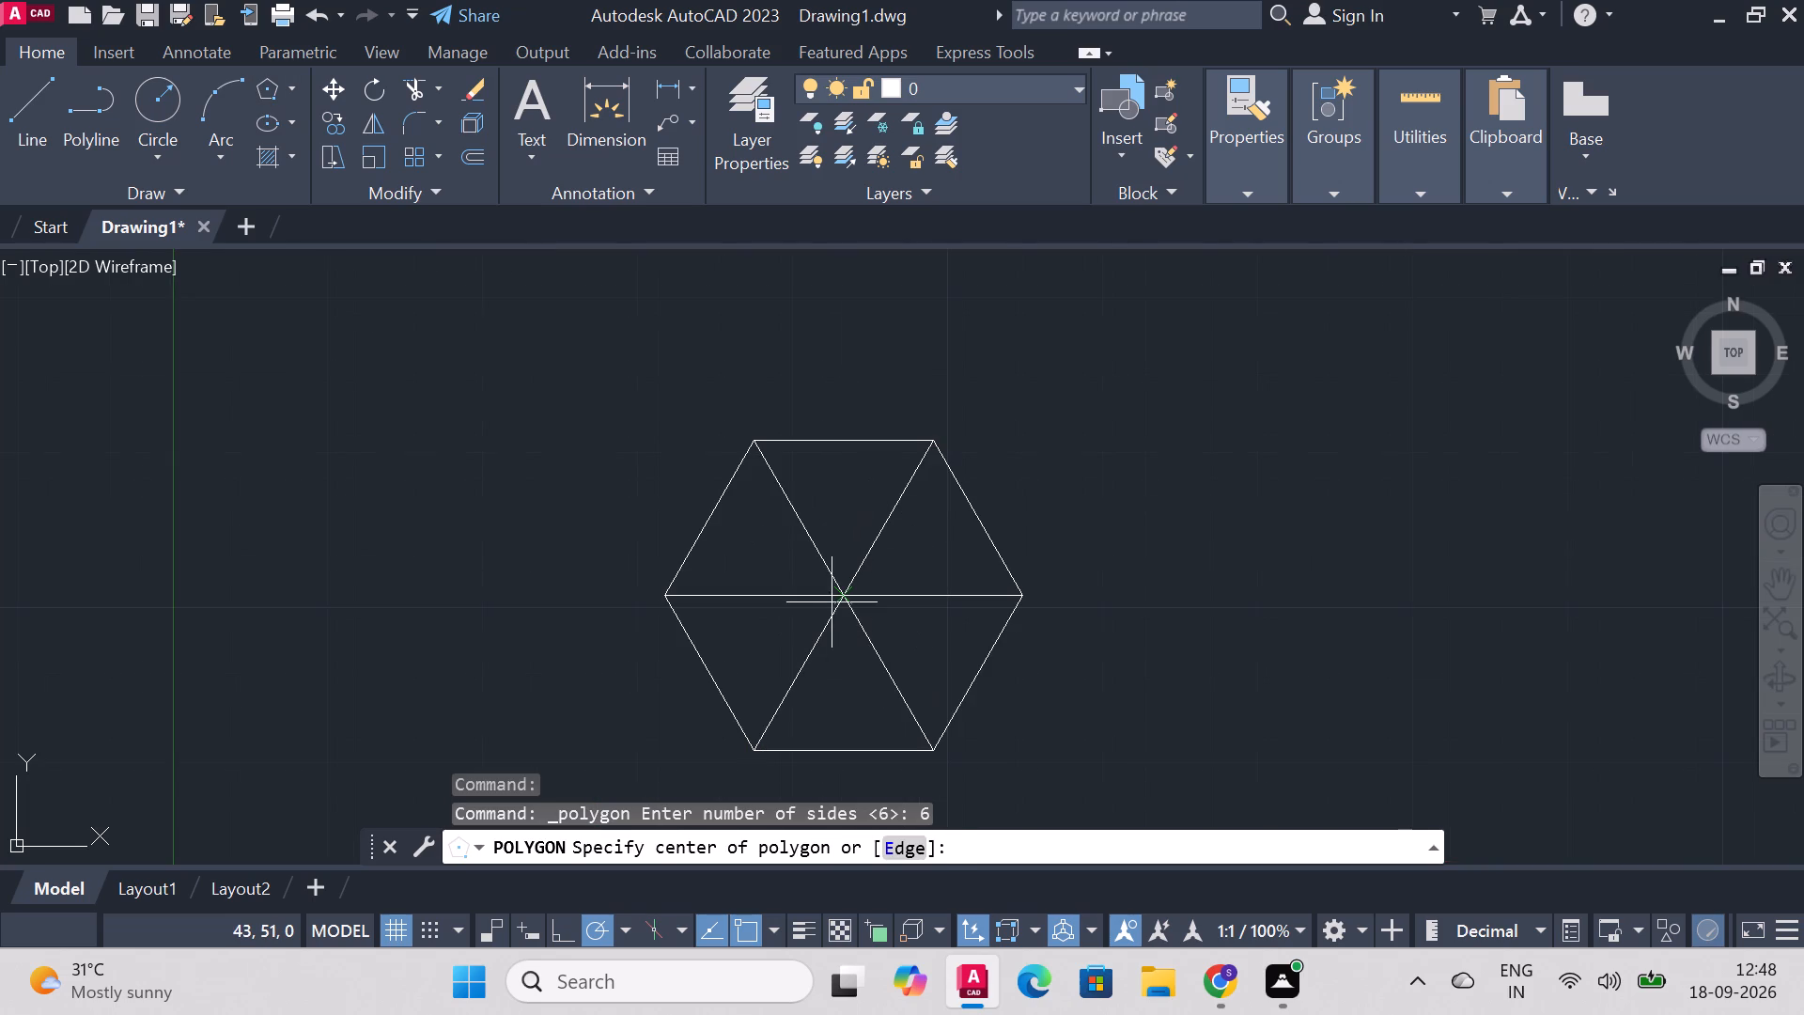
{"action": "left_click", "coordinate": [843, 601]}
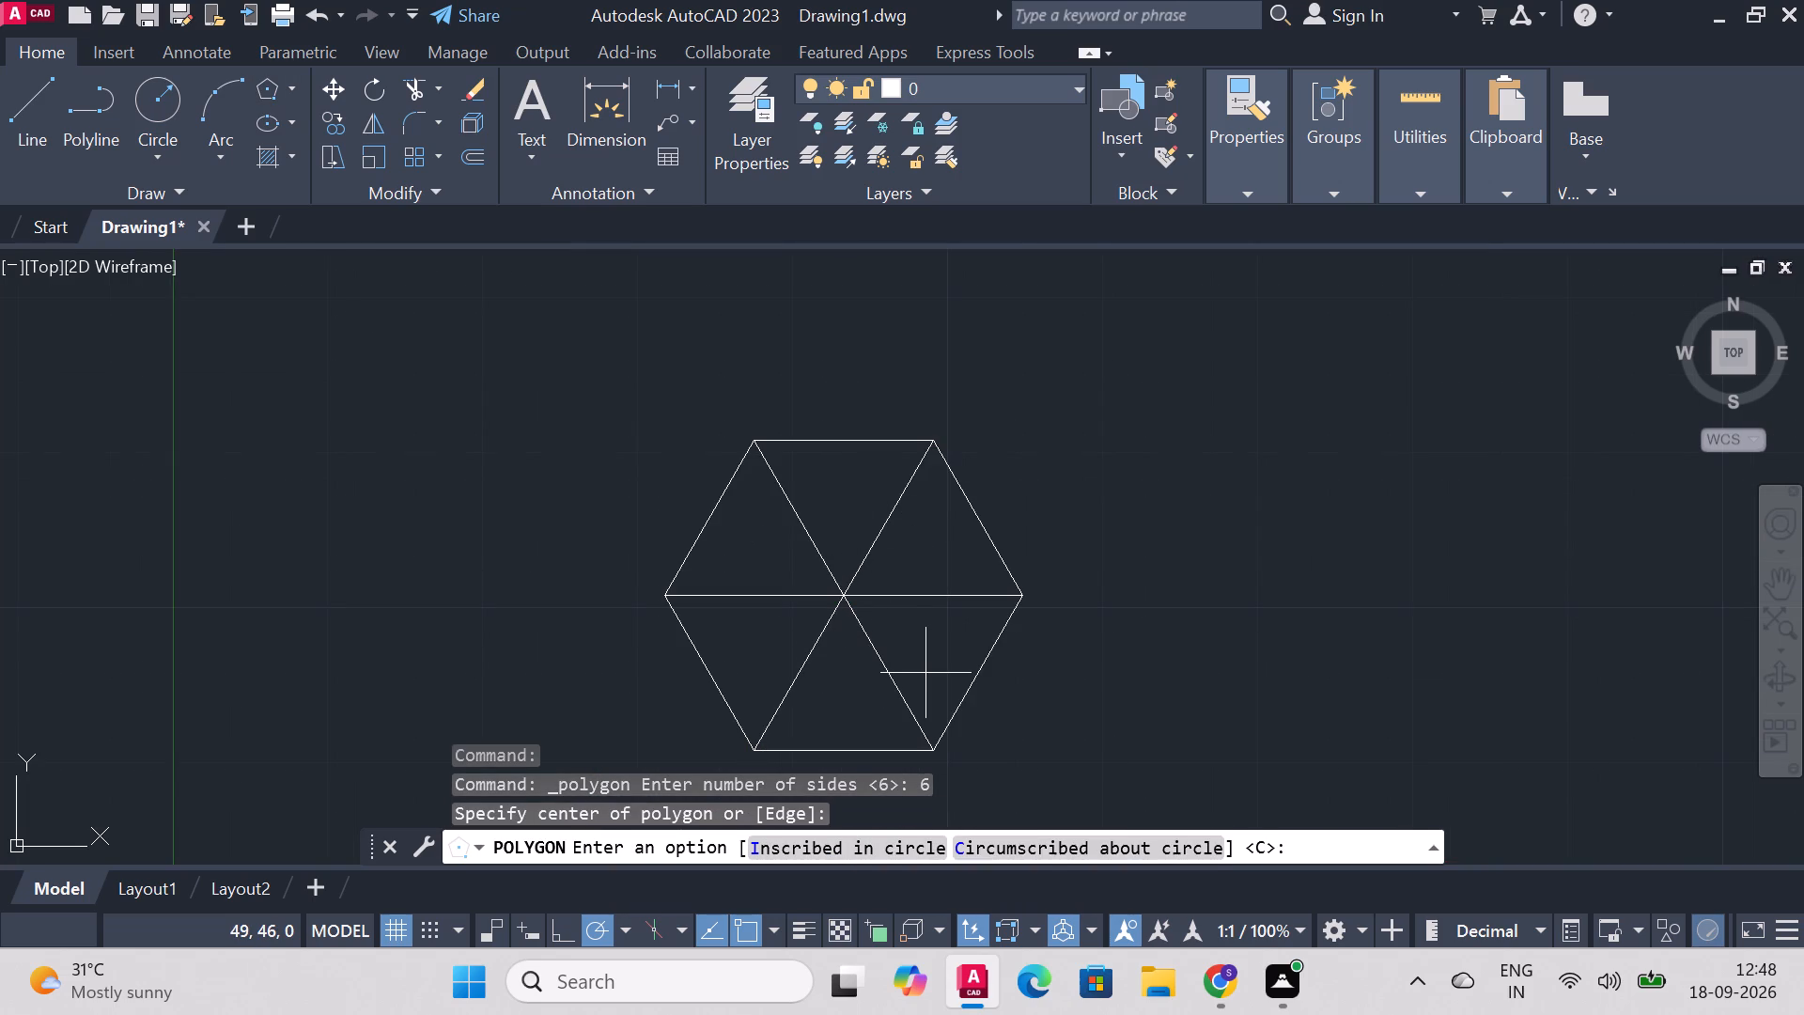
{"action": "key", "text": "c"}
{"action": "key", "text": "Return"}
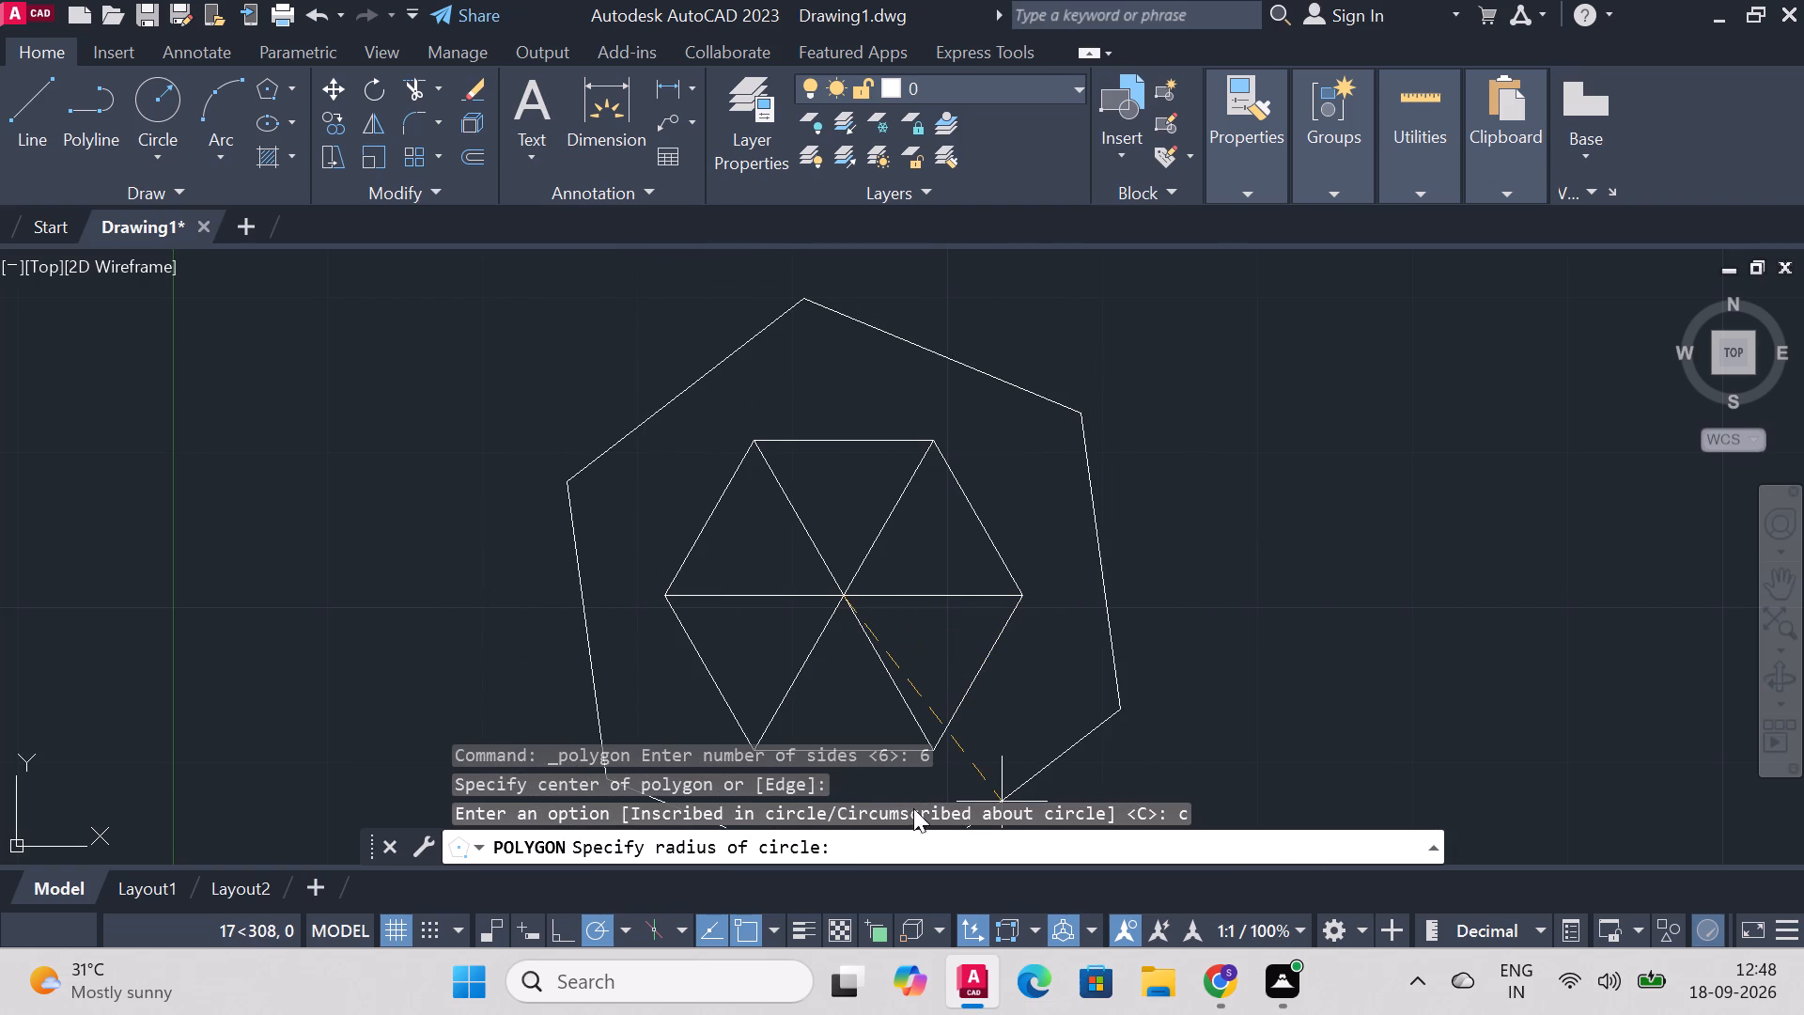
{"action": "scroll", "coordinate": [905, 759], "scroll_direction": "down", "scroll_amount": 2}
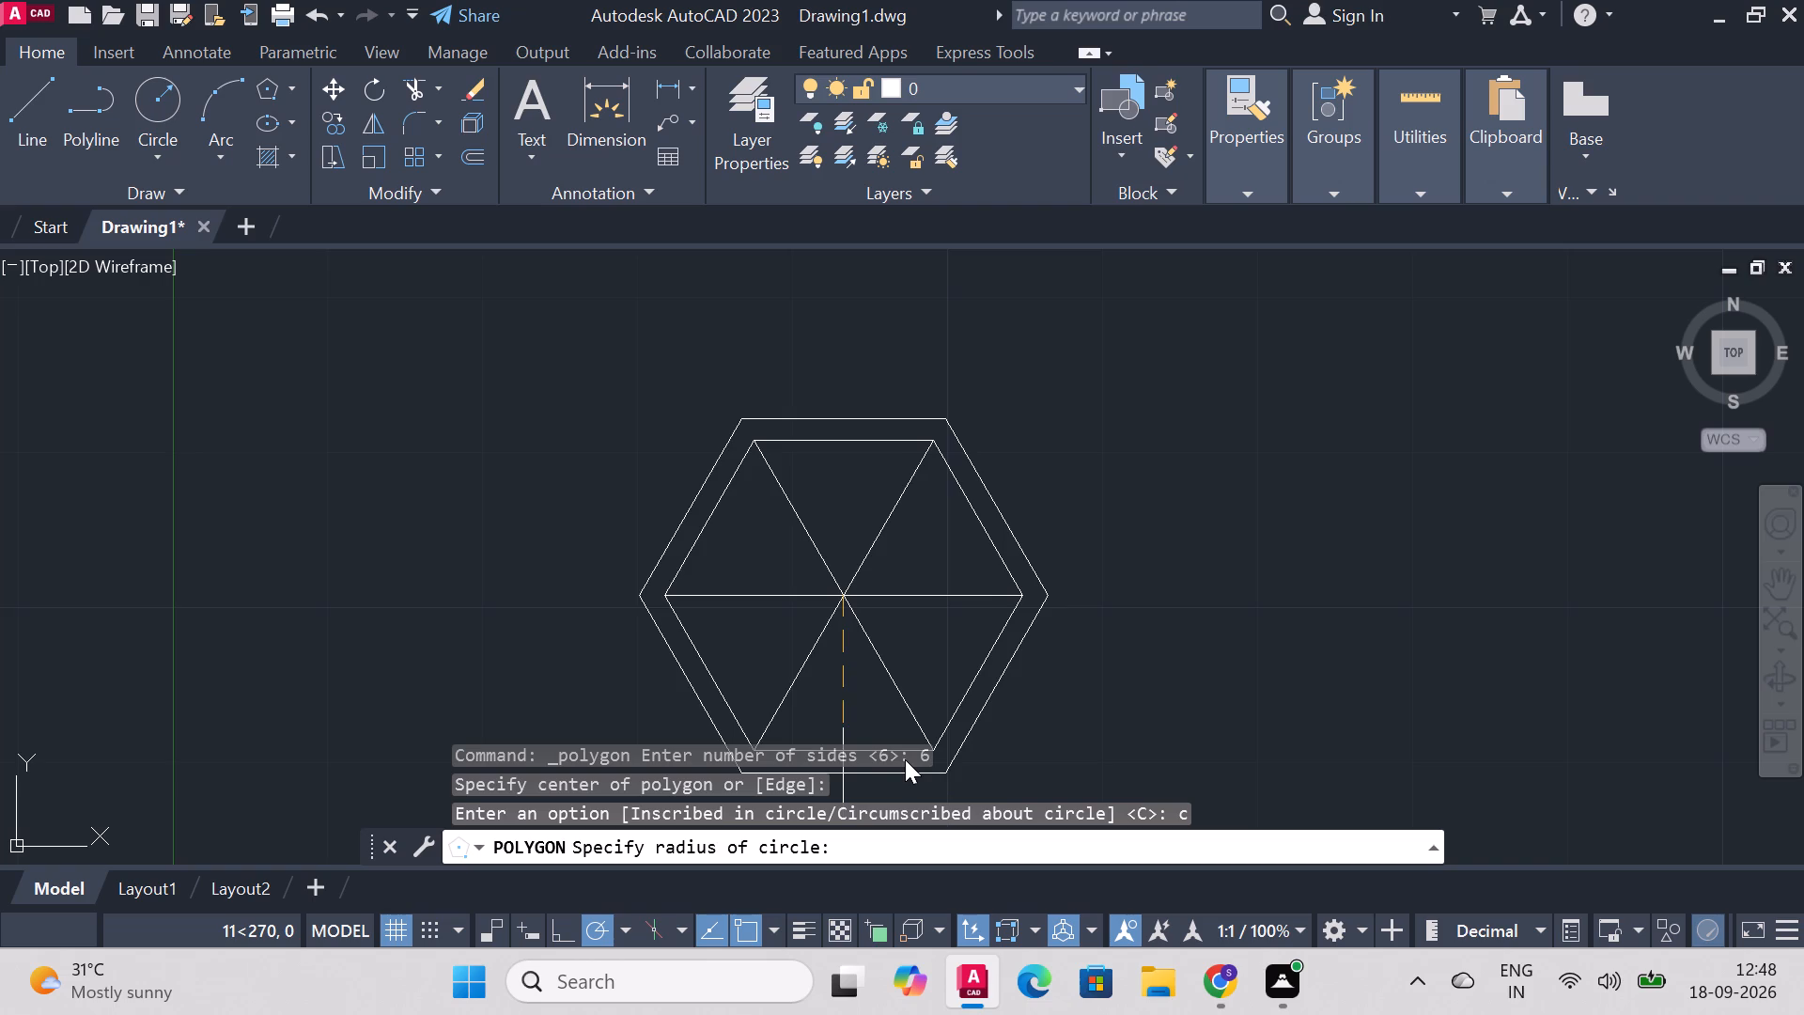
{"action": "scroll", "coordinate": [904, 695], "scroll_direction": "down", "scroll_amount": 5}
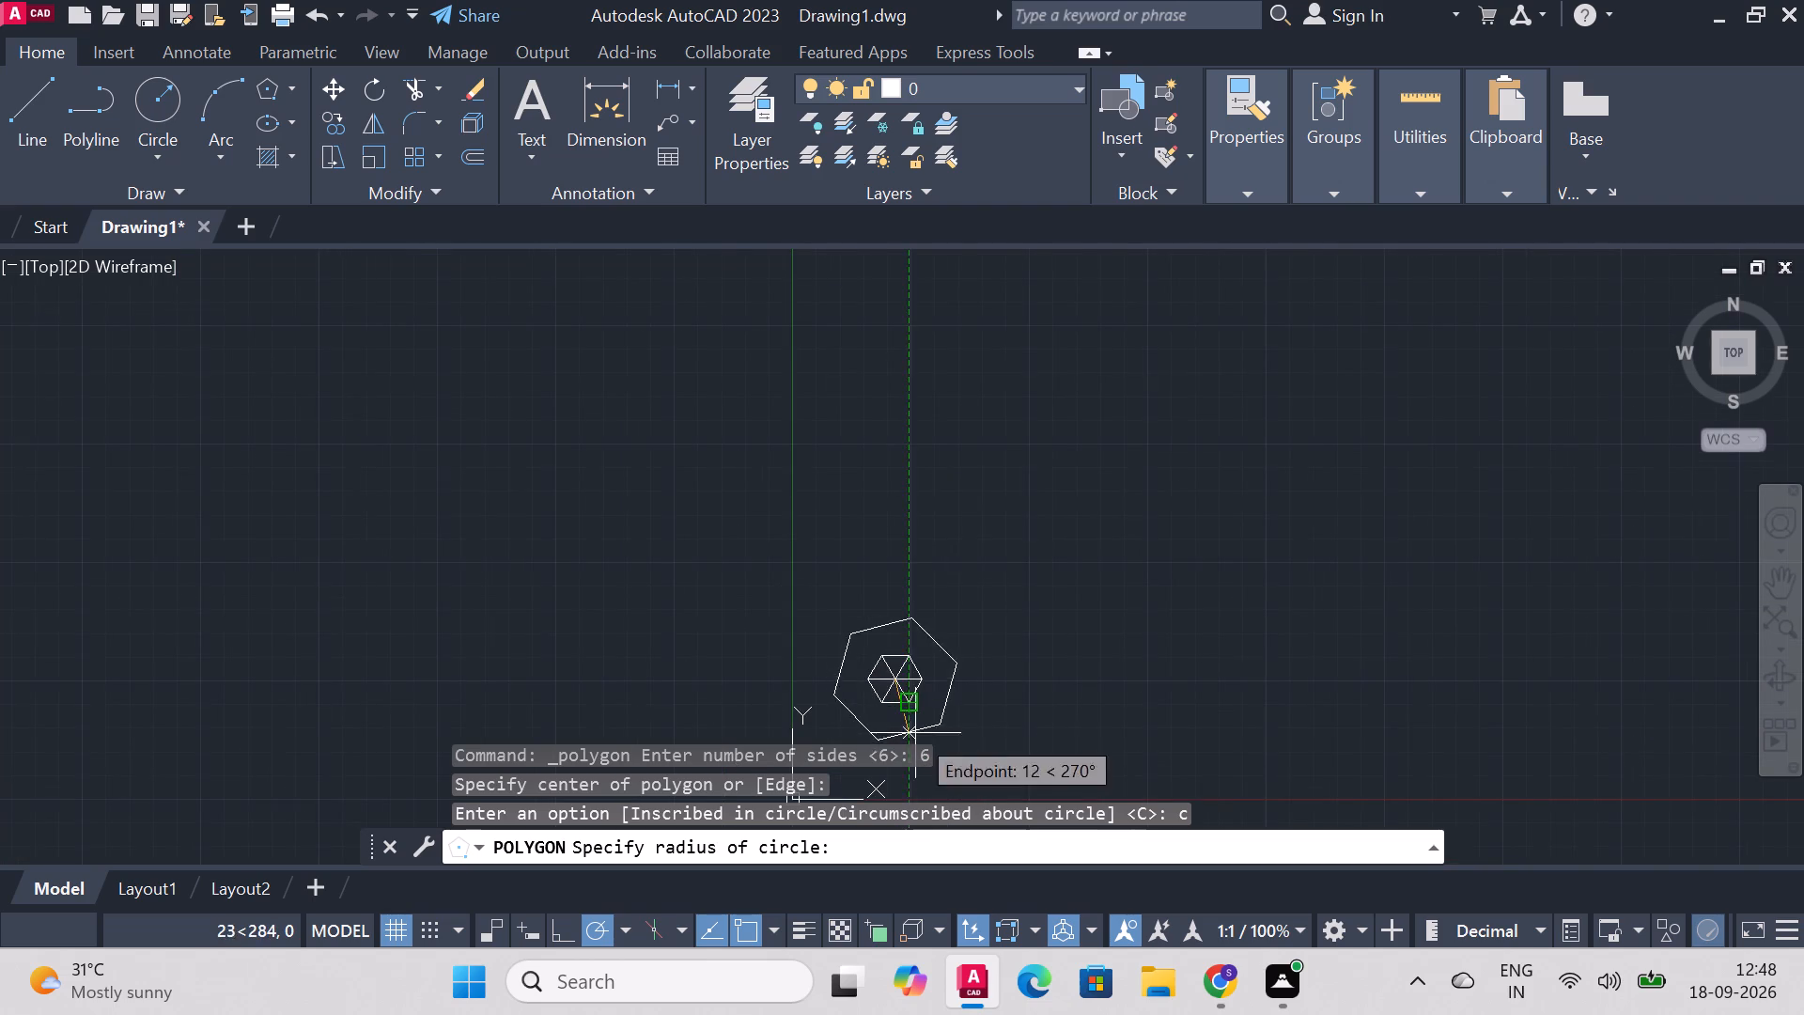
{"action": "scroll", "coordinate": [915, 733], "scroll_direction": "up", "scroll_amount": 4}
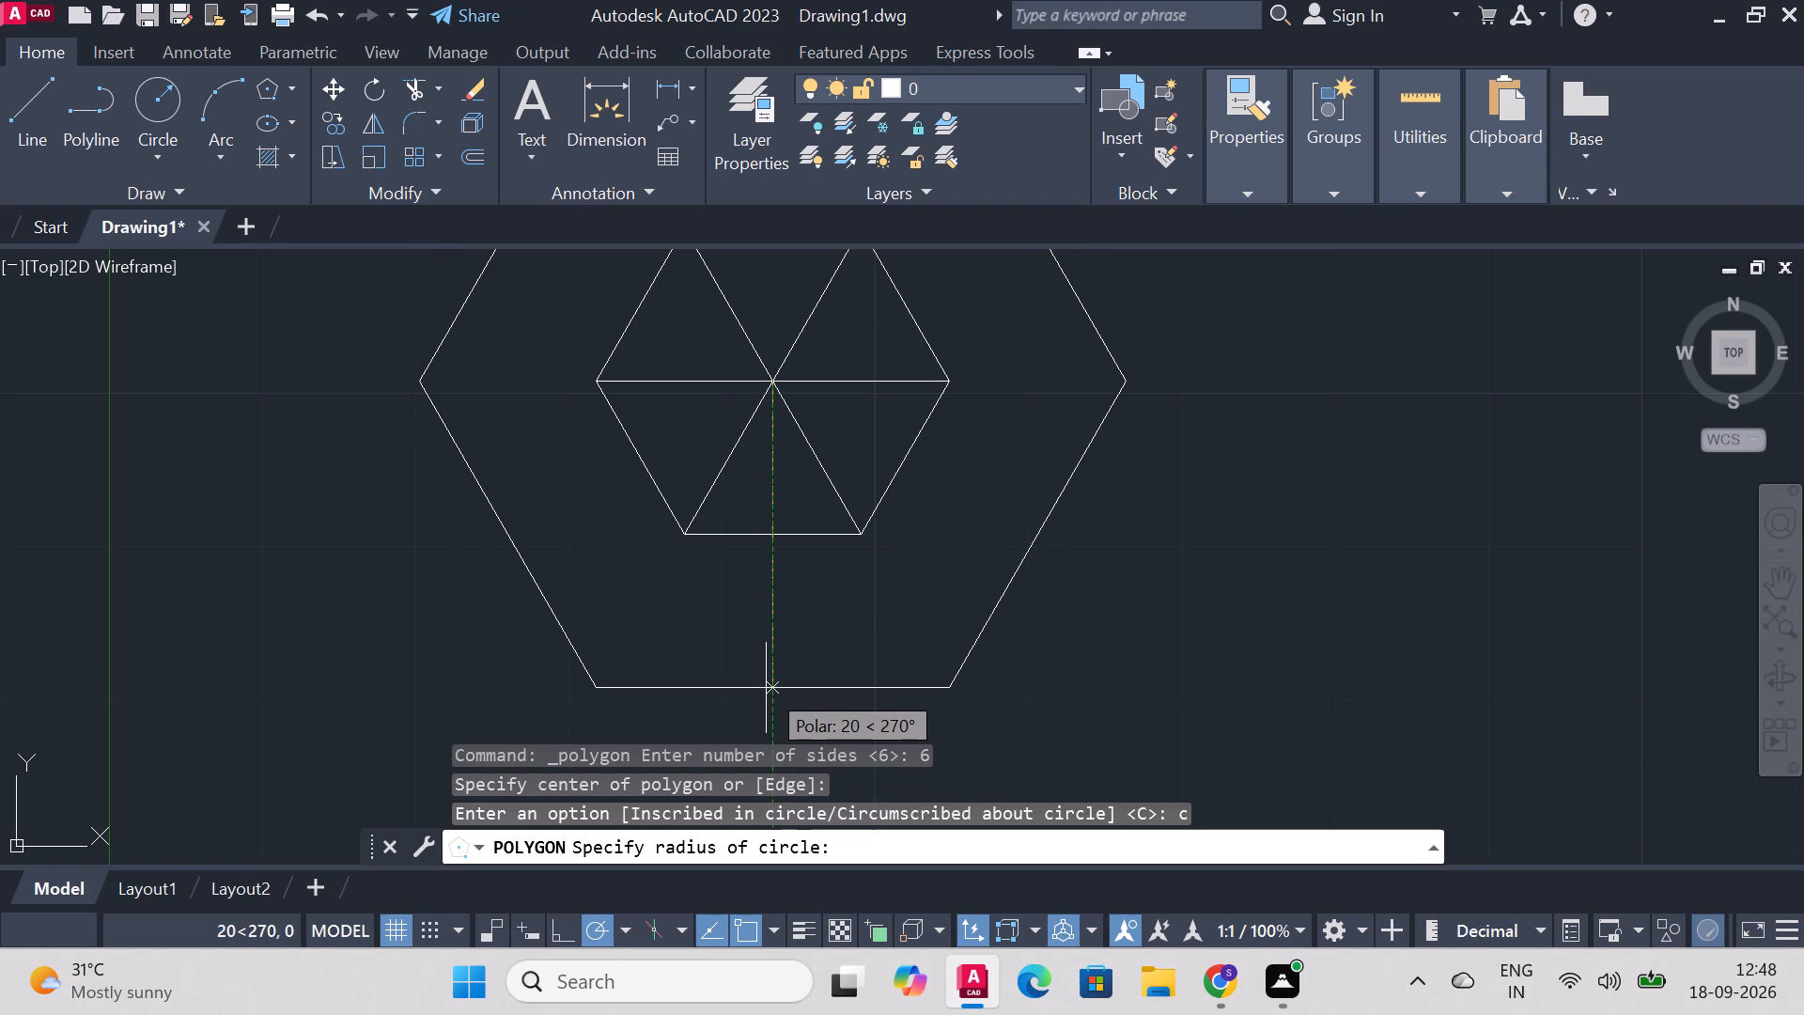
{"action": "type", "text": "15"}
{"action": "key", "text": "Return"}
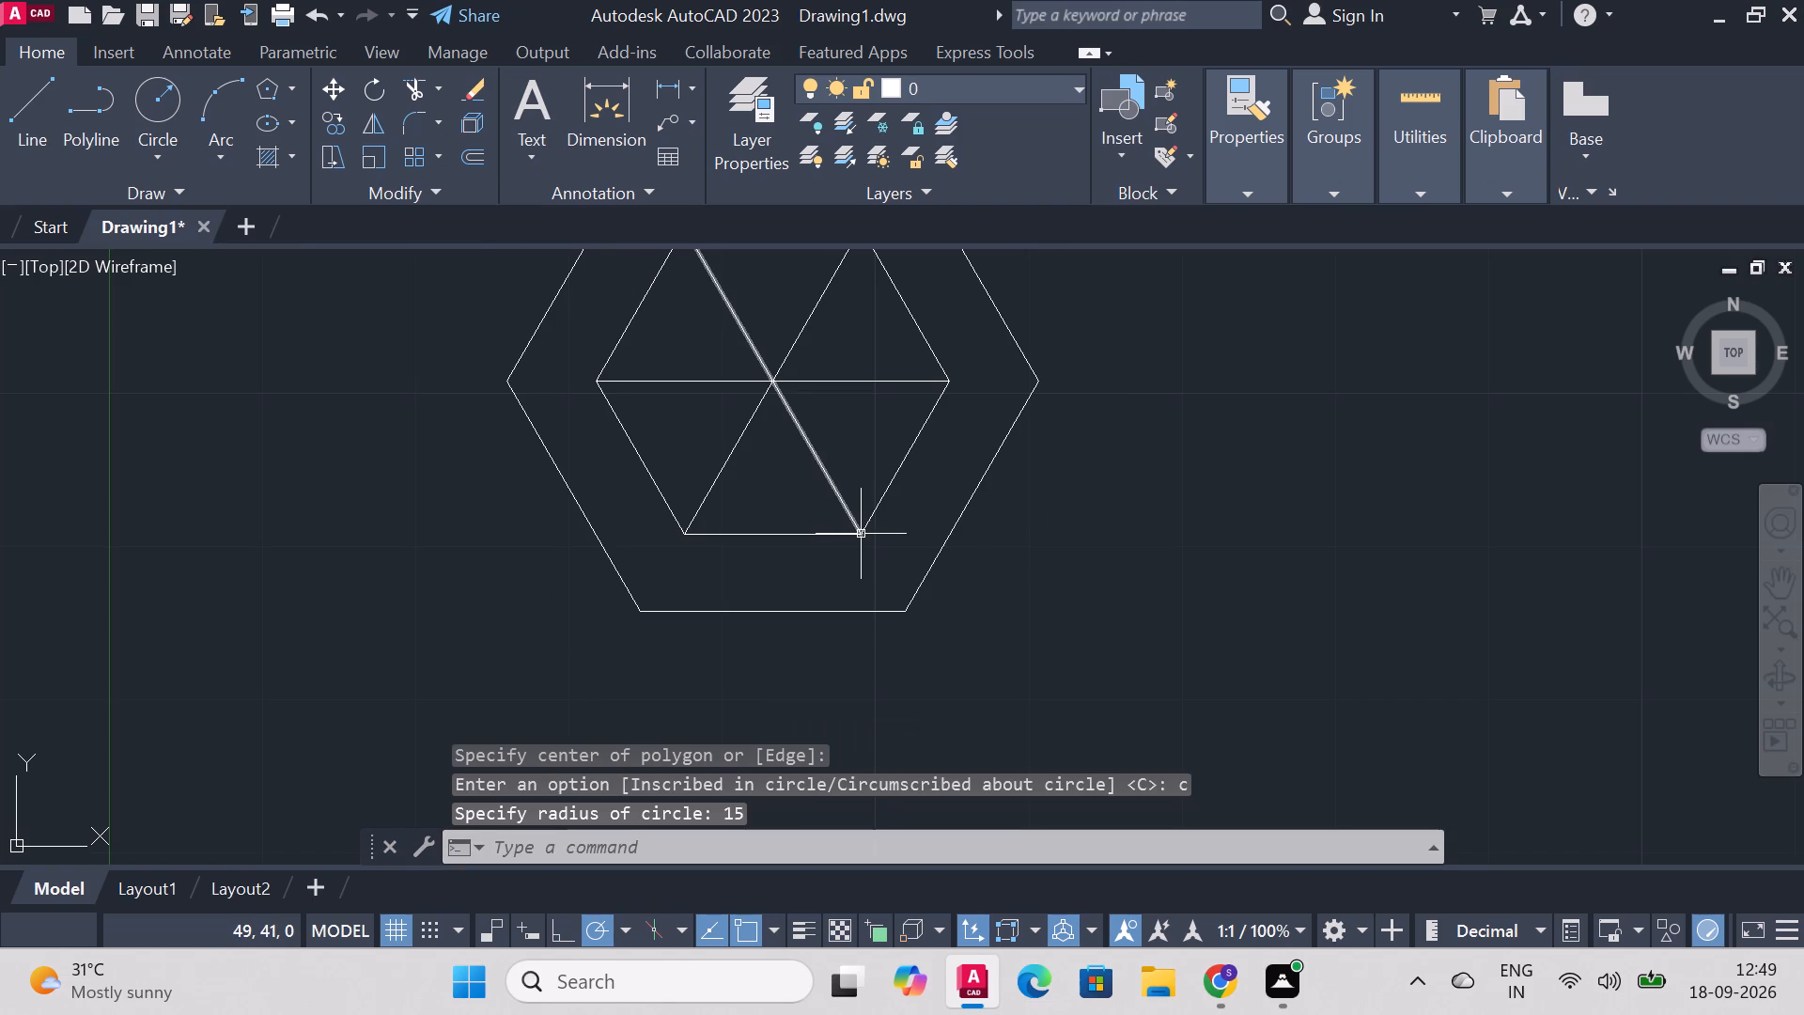
Draw a circle of diameter 100 centred on the hexagons' common centre.
{"action": "scroll", "coordinate": [696, 520], "scroll_direction": "down", "scroll_amount": 1}
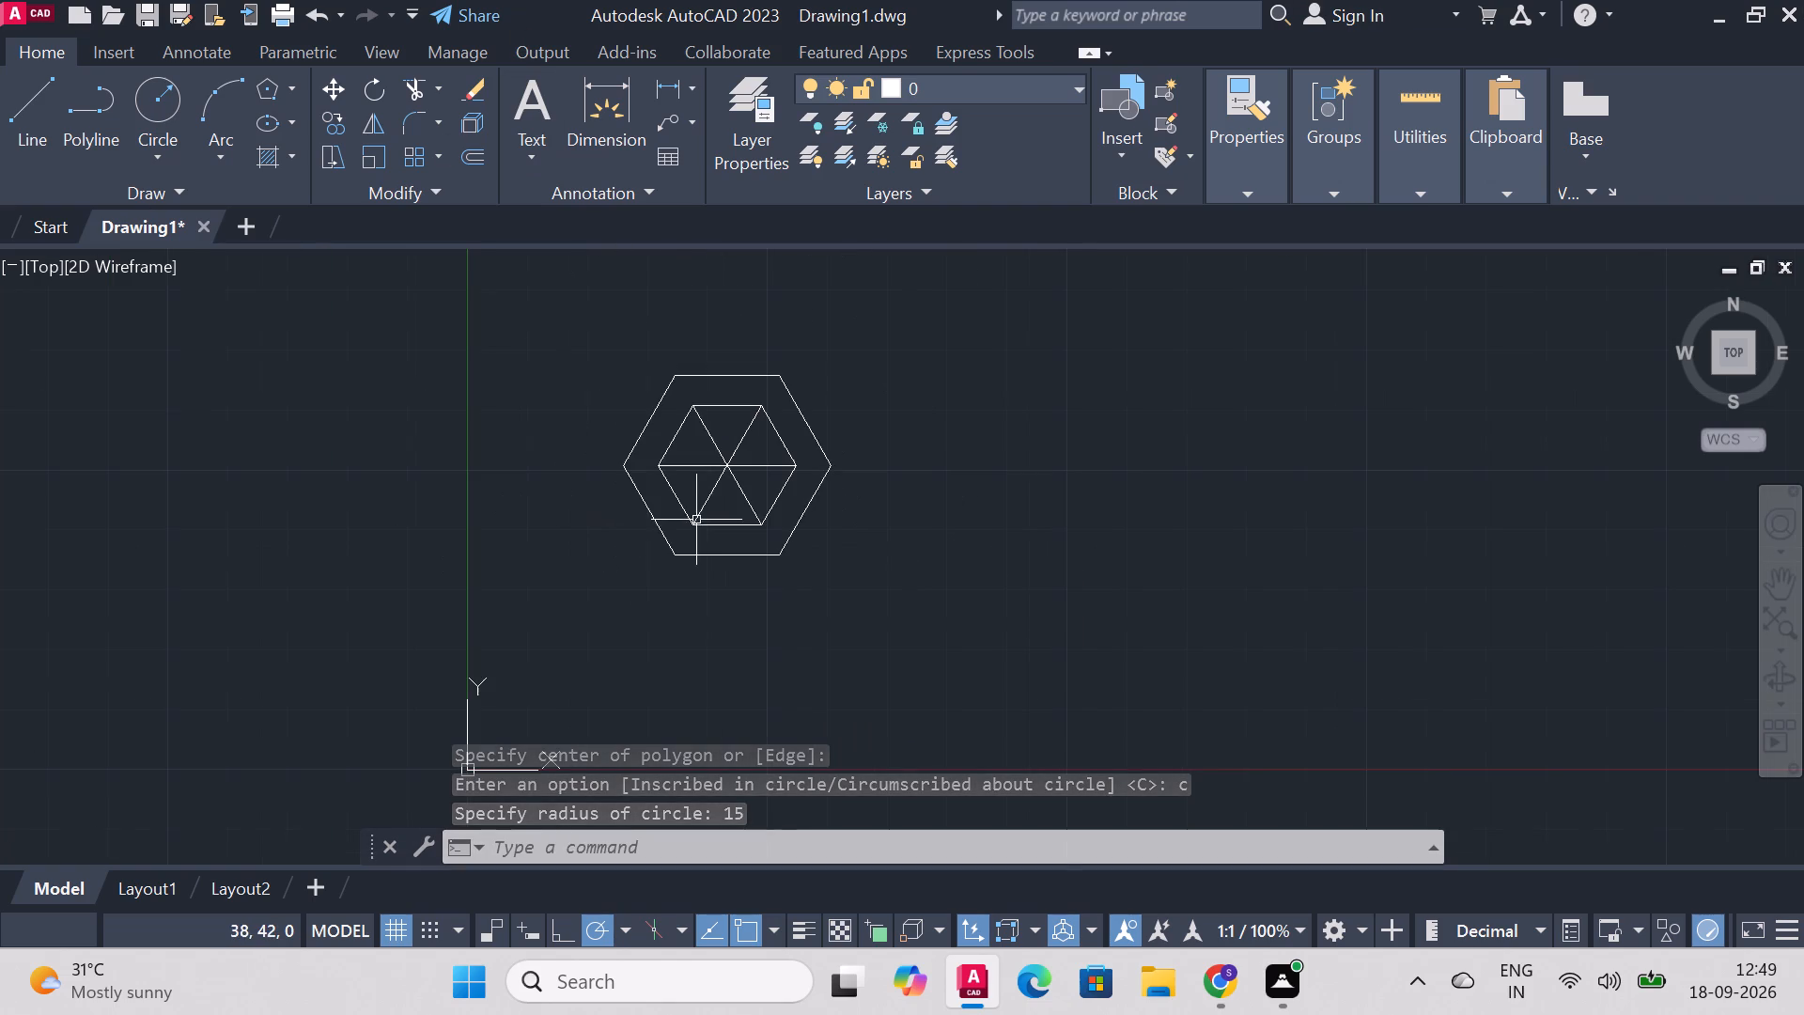
{"action": "scroll", "coordinate": [696, 520], "scroll_direction": "down", "scroll_amount": 1}
{"action": "scroll", "coordinate": [576, 377], "scroll_direction": "up", "scroll_amount": 1}
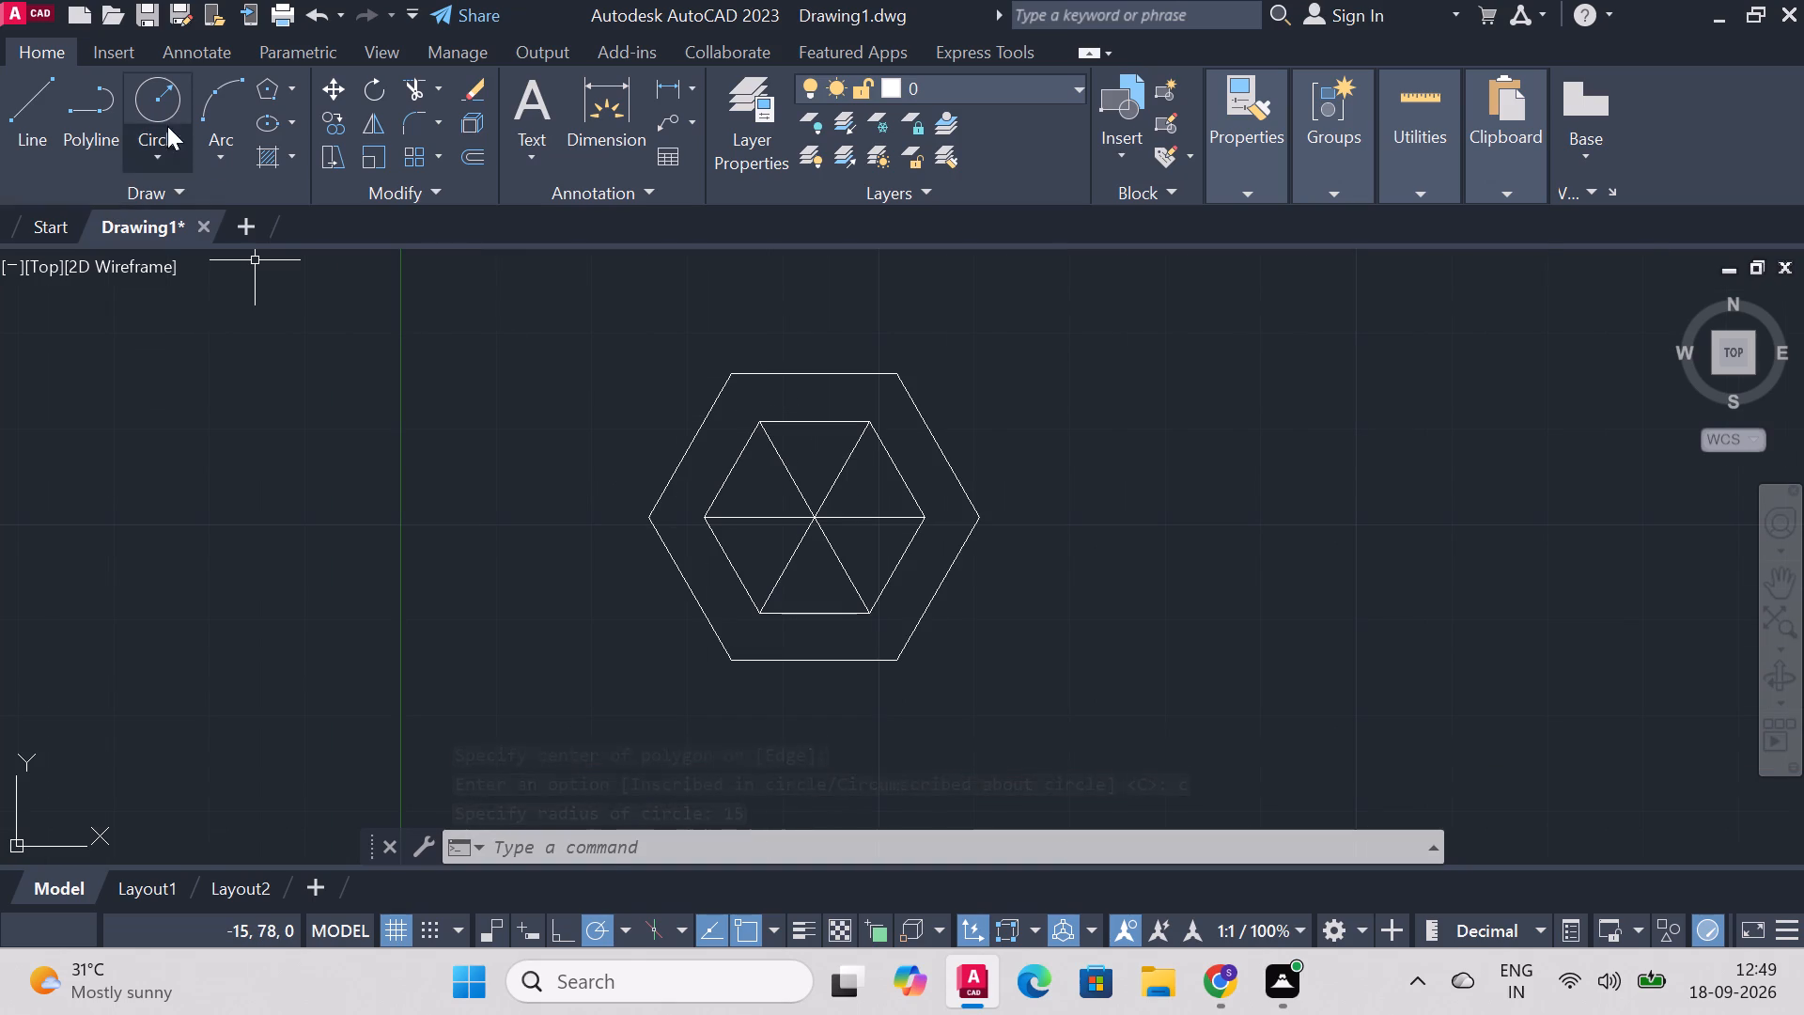
{"action": "left_click", "coordinate": [159, 107]}
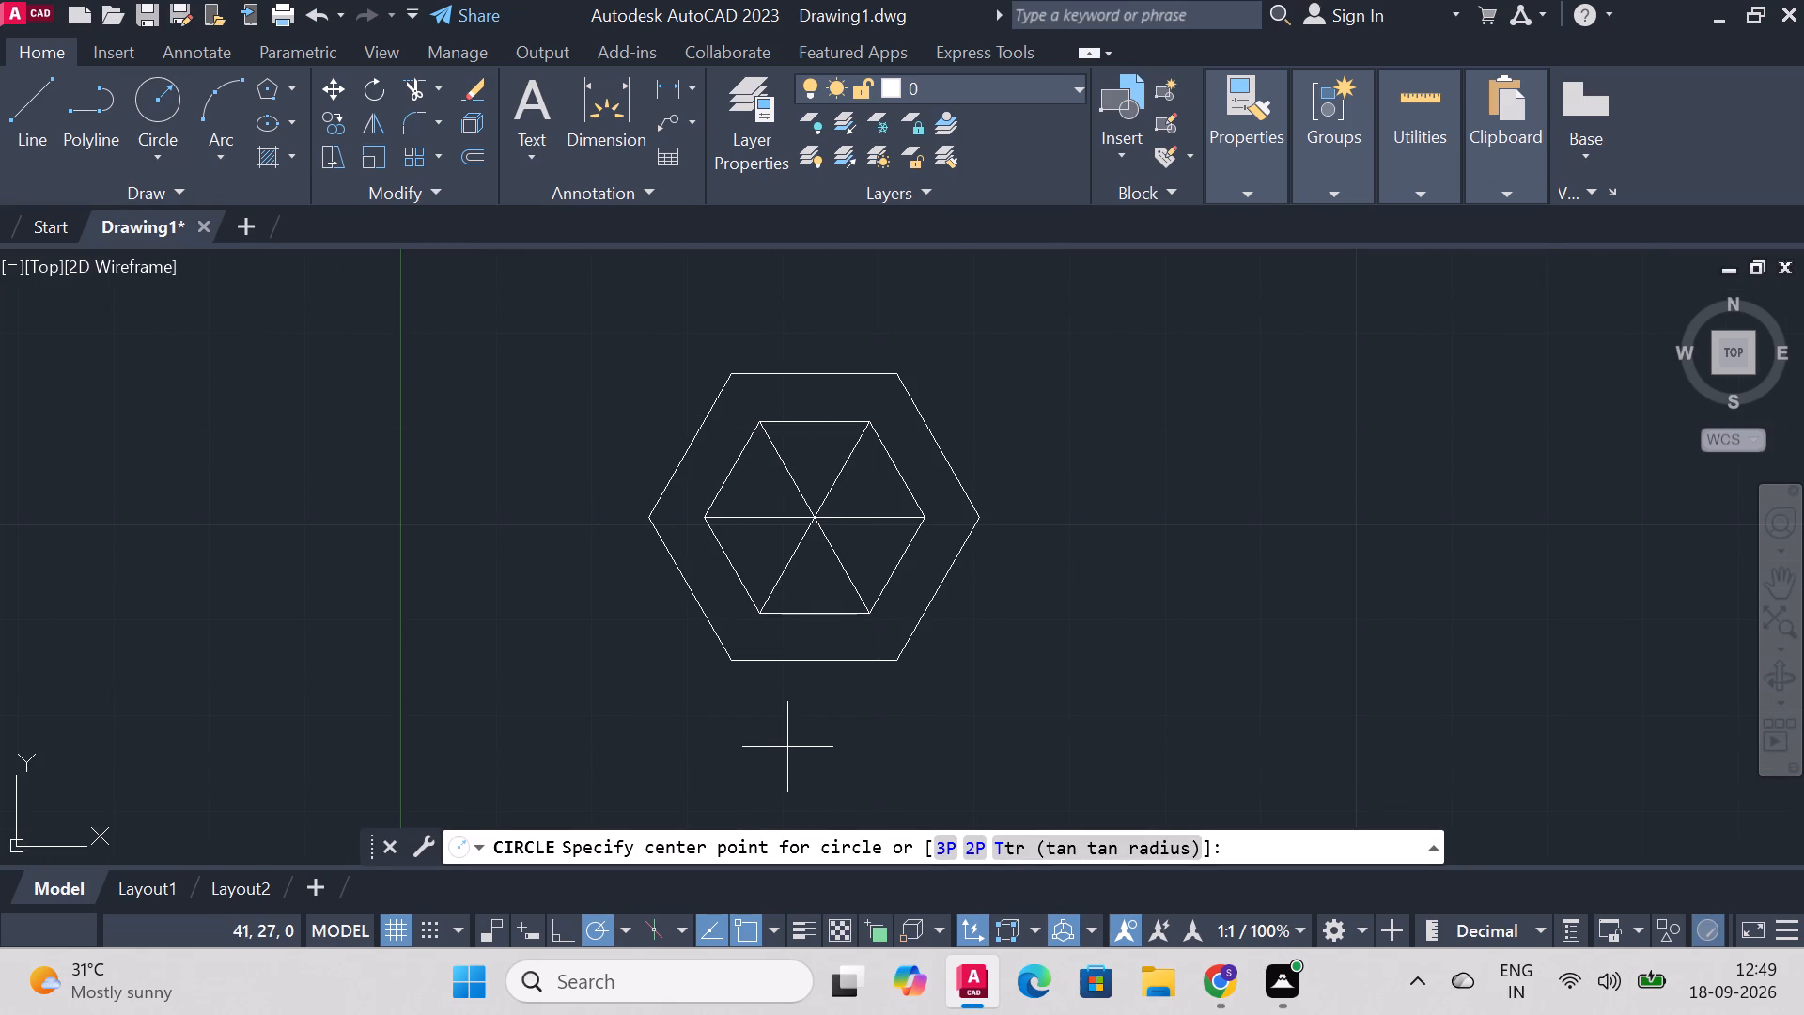
{"action": "left_click", "coordinate": [816, 518]}
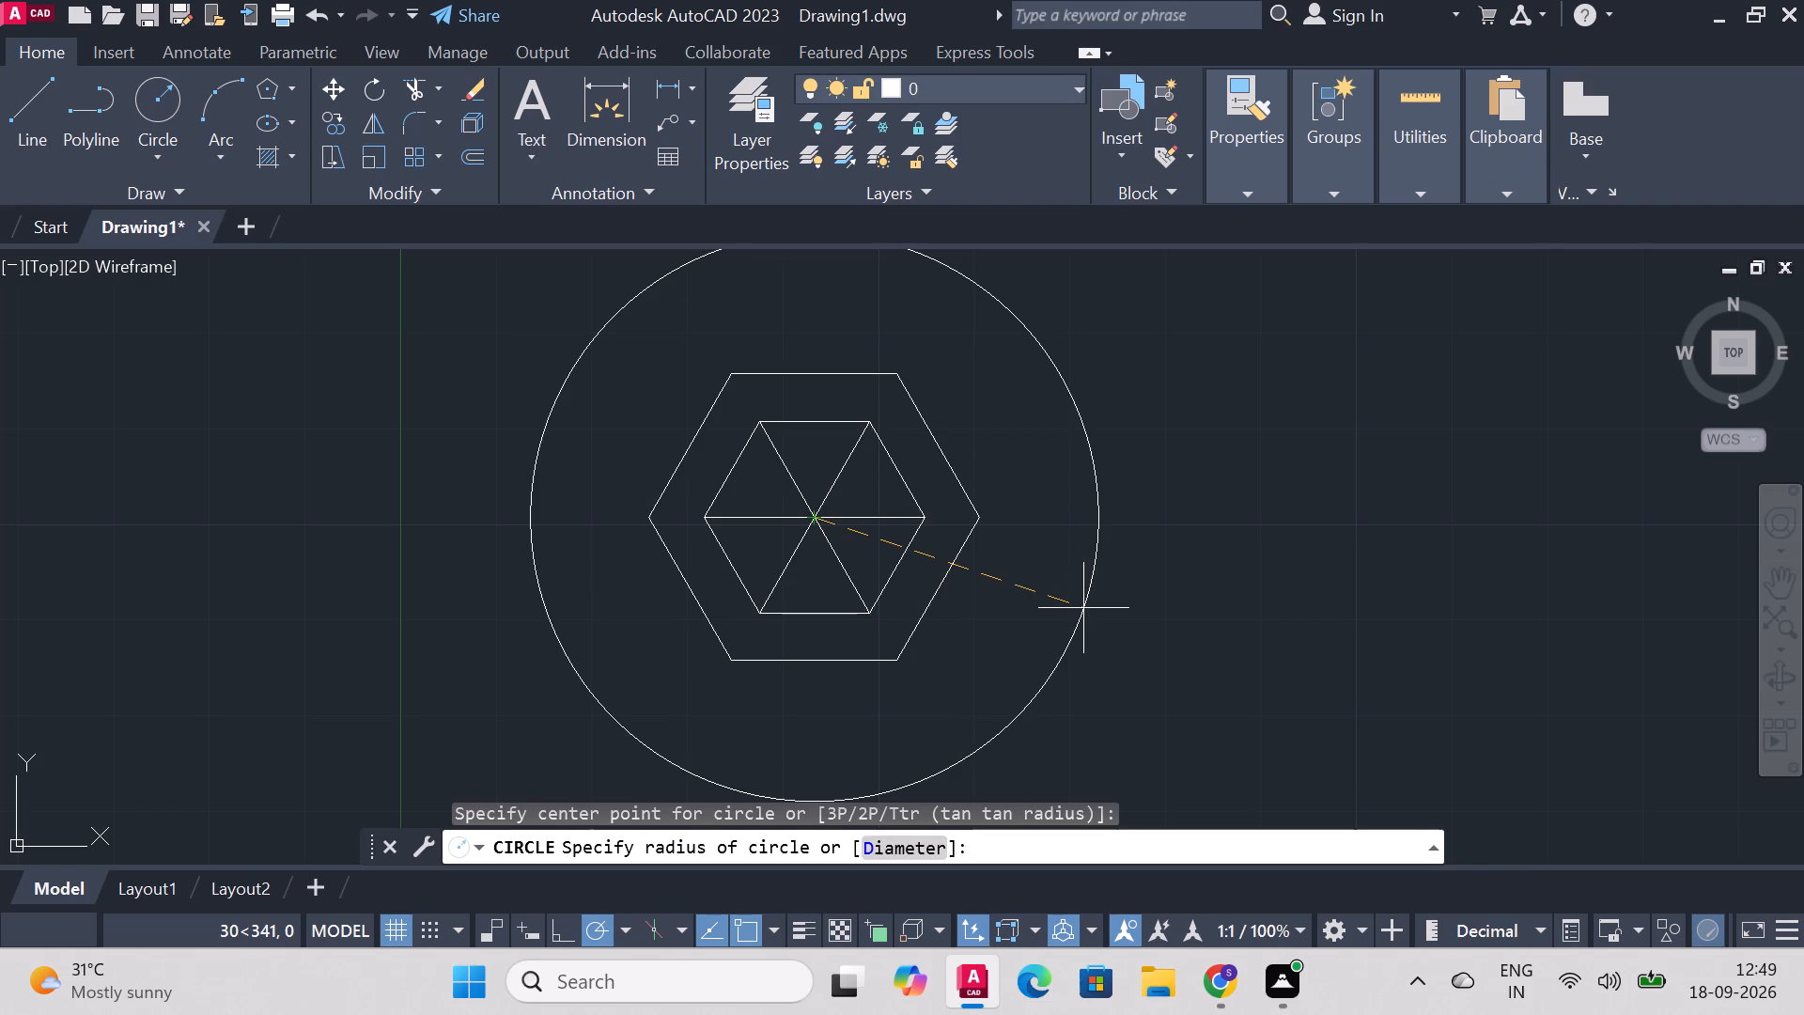
{"action": "key", "text": "d"}
{"action": "key", "text": "1"}
{"action": "type", "text": "00"}
{"action": "key", "text": "BackSpace"}
{"action": "key", "text": "BackSpace"}
{"action": "key", "text": "BackSpace"}
{"action": "key", "text": "Return"}
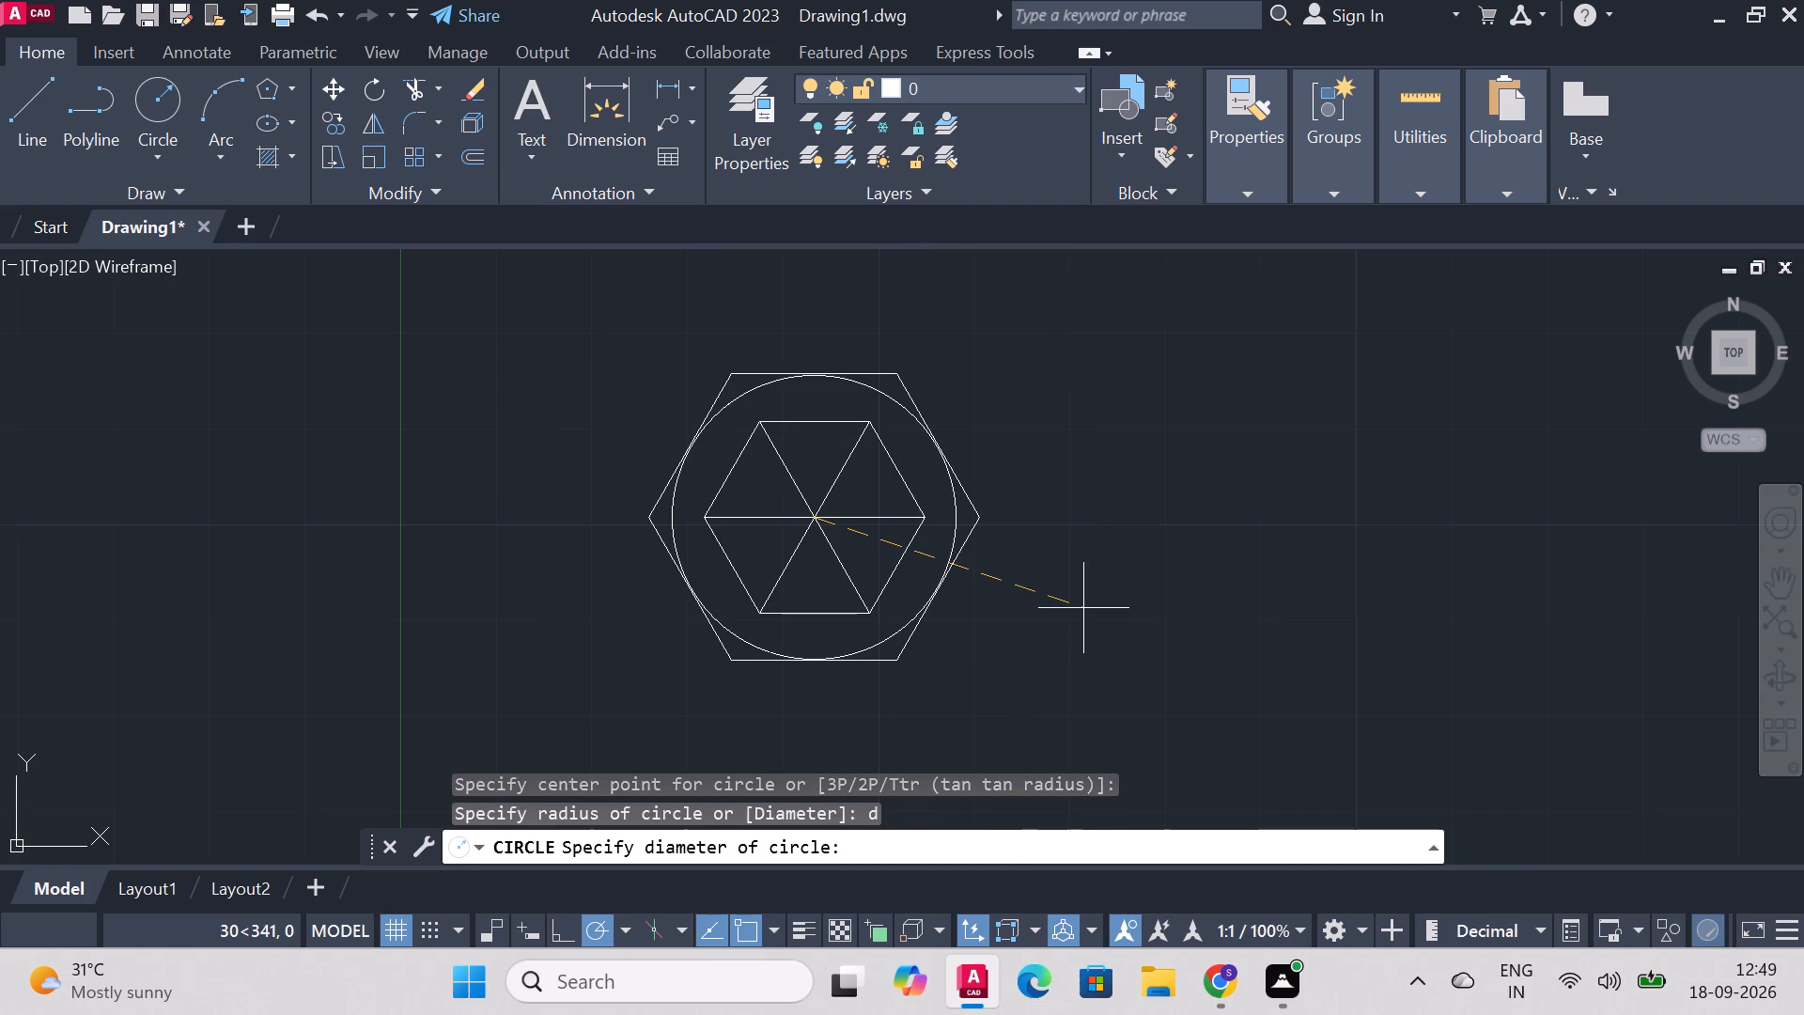
{"action": "key", "text": "1"}
{"action": "type", "text": "00"}
{"action": "key", "text": "Return"}
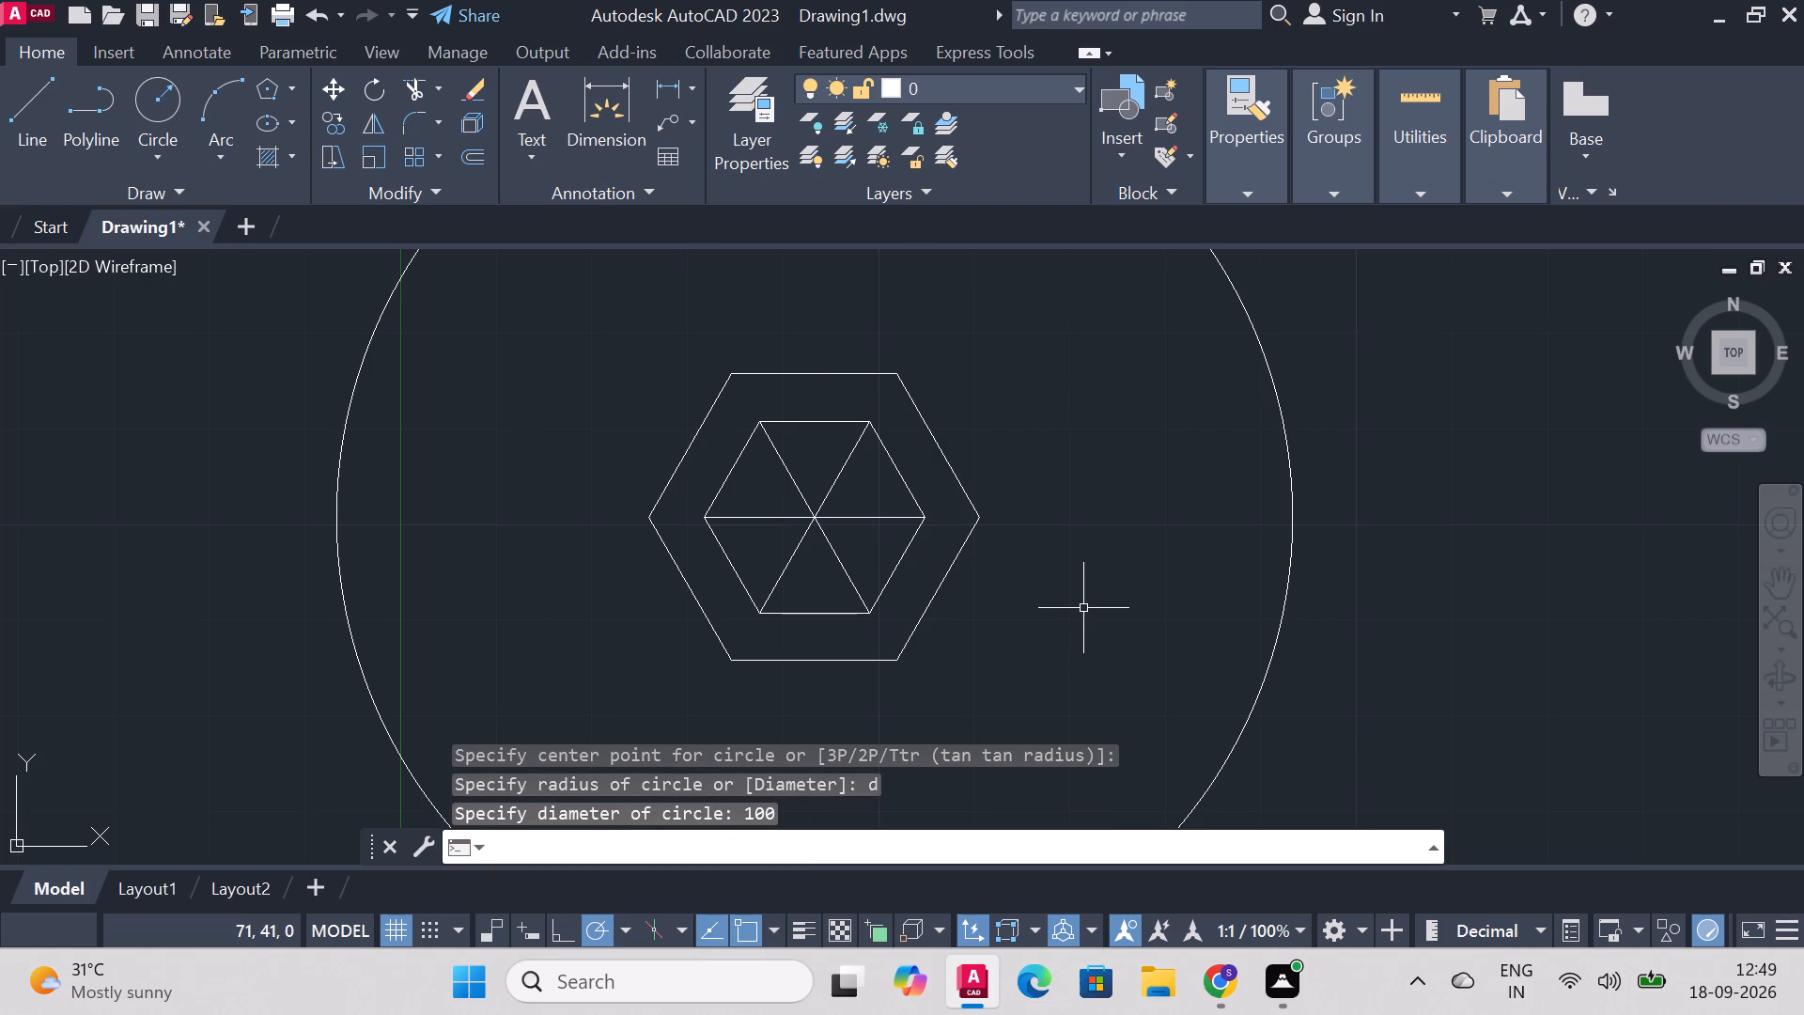
Draw a horizontal line from the inner hexagon's right vertex to the large circle's right quadrant.
{"action": "left_click", "coordinate": [23, 84]}
{"action": "left_click", "coordinate": [927, 518]}
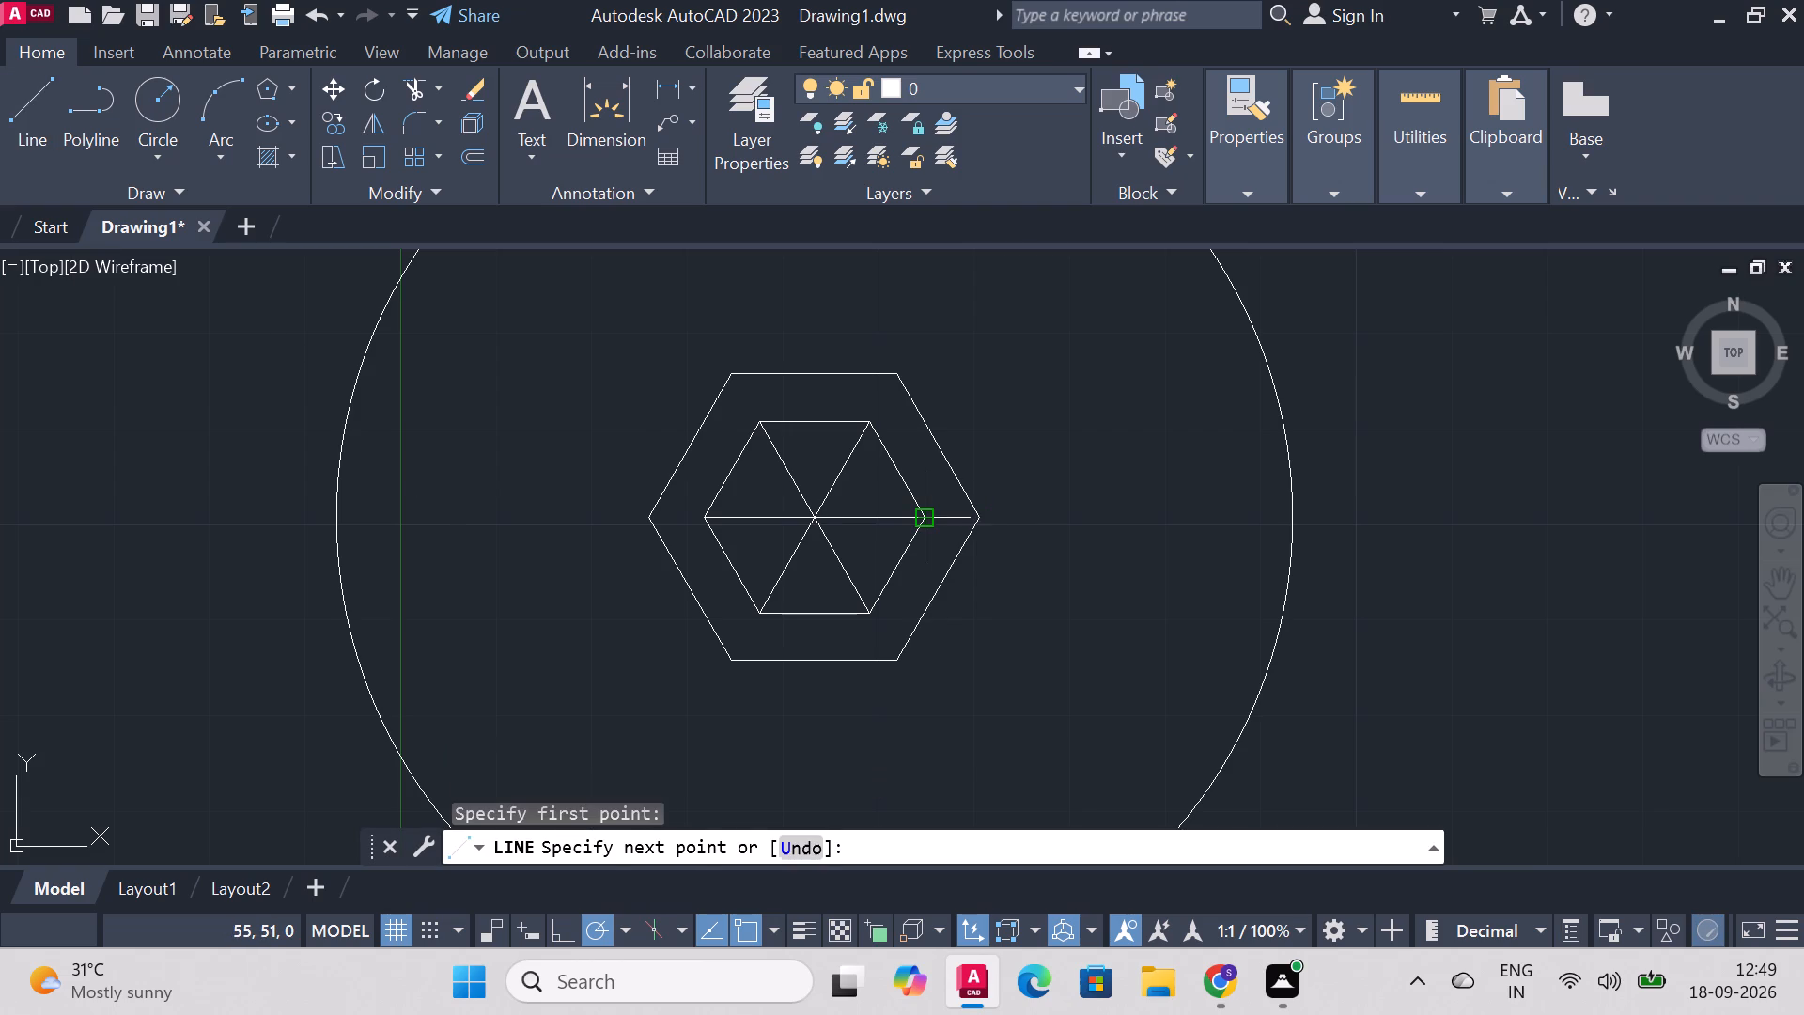
{"action": "left_click", "coordinate": [1292, 521]}
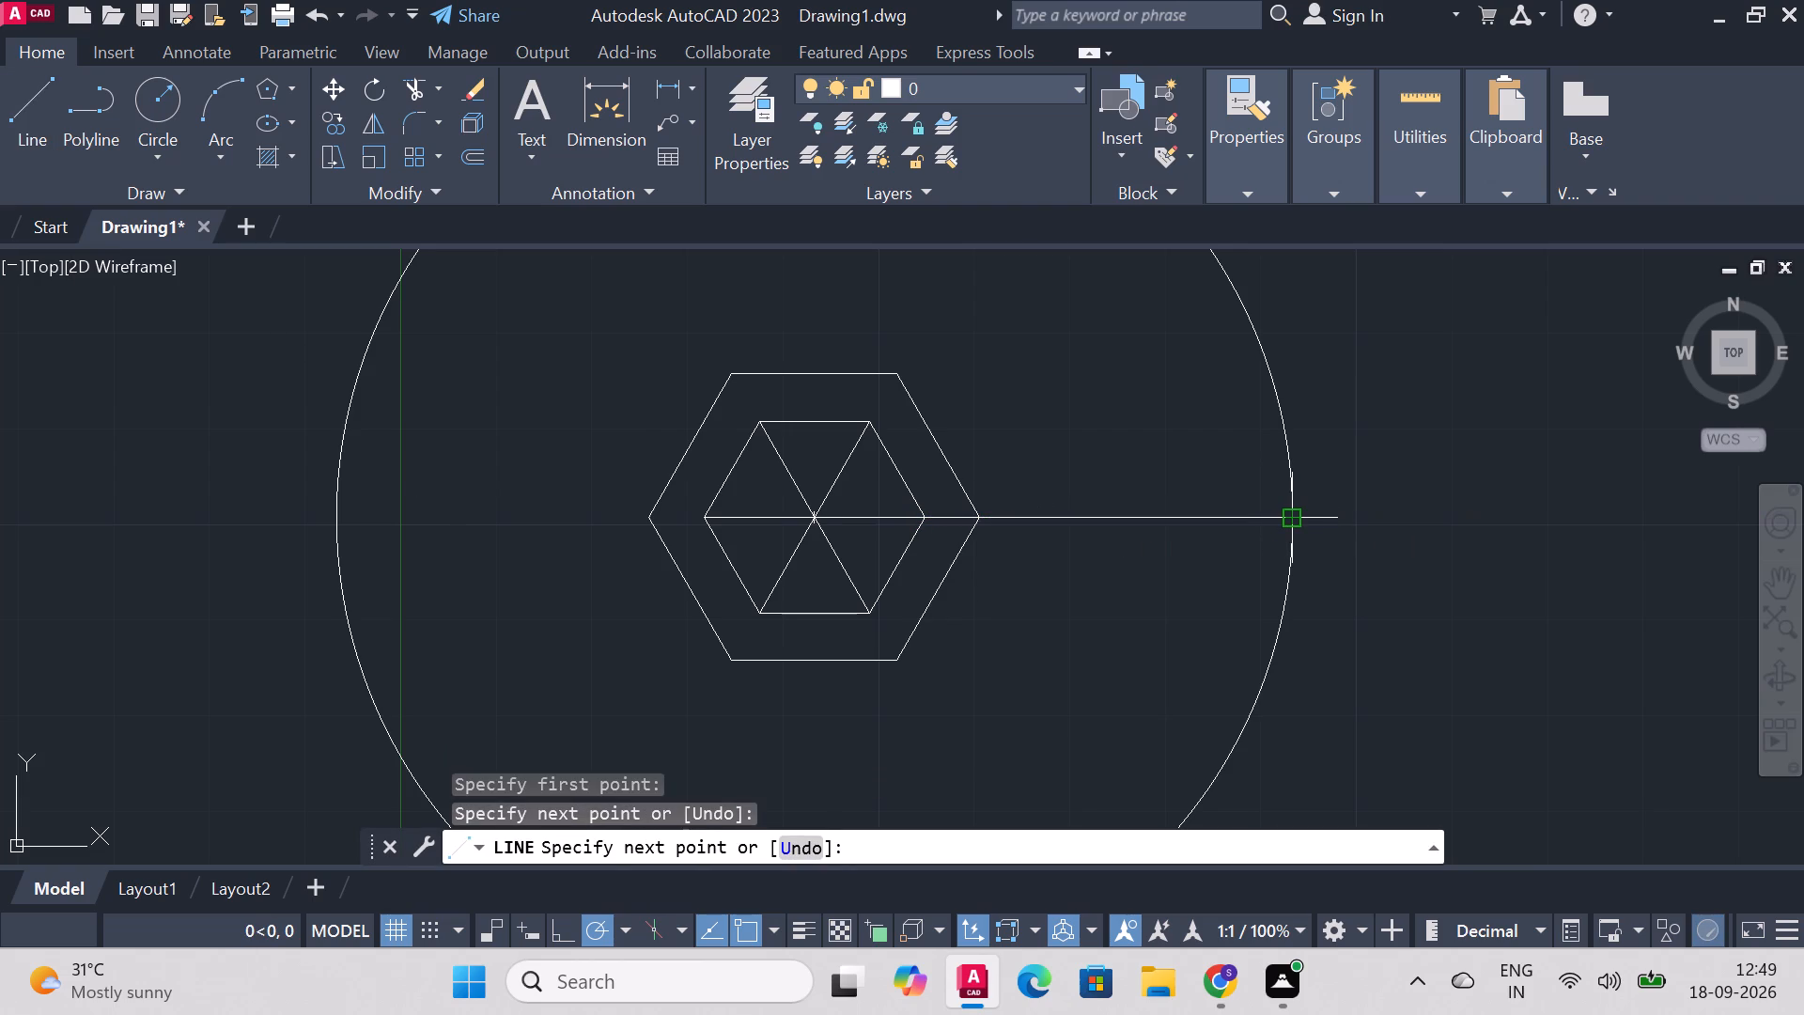
{"action": "key", "text": "Escape"}
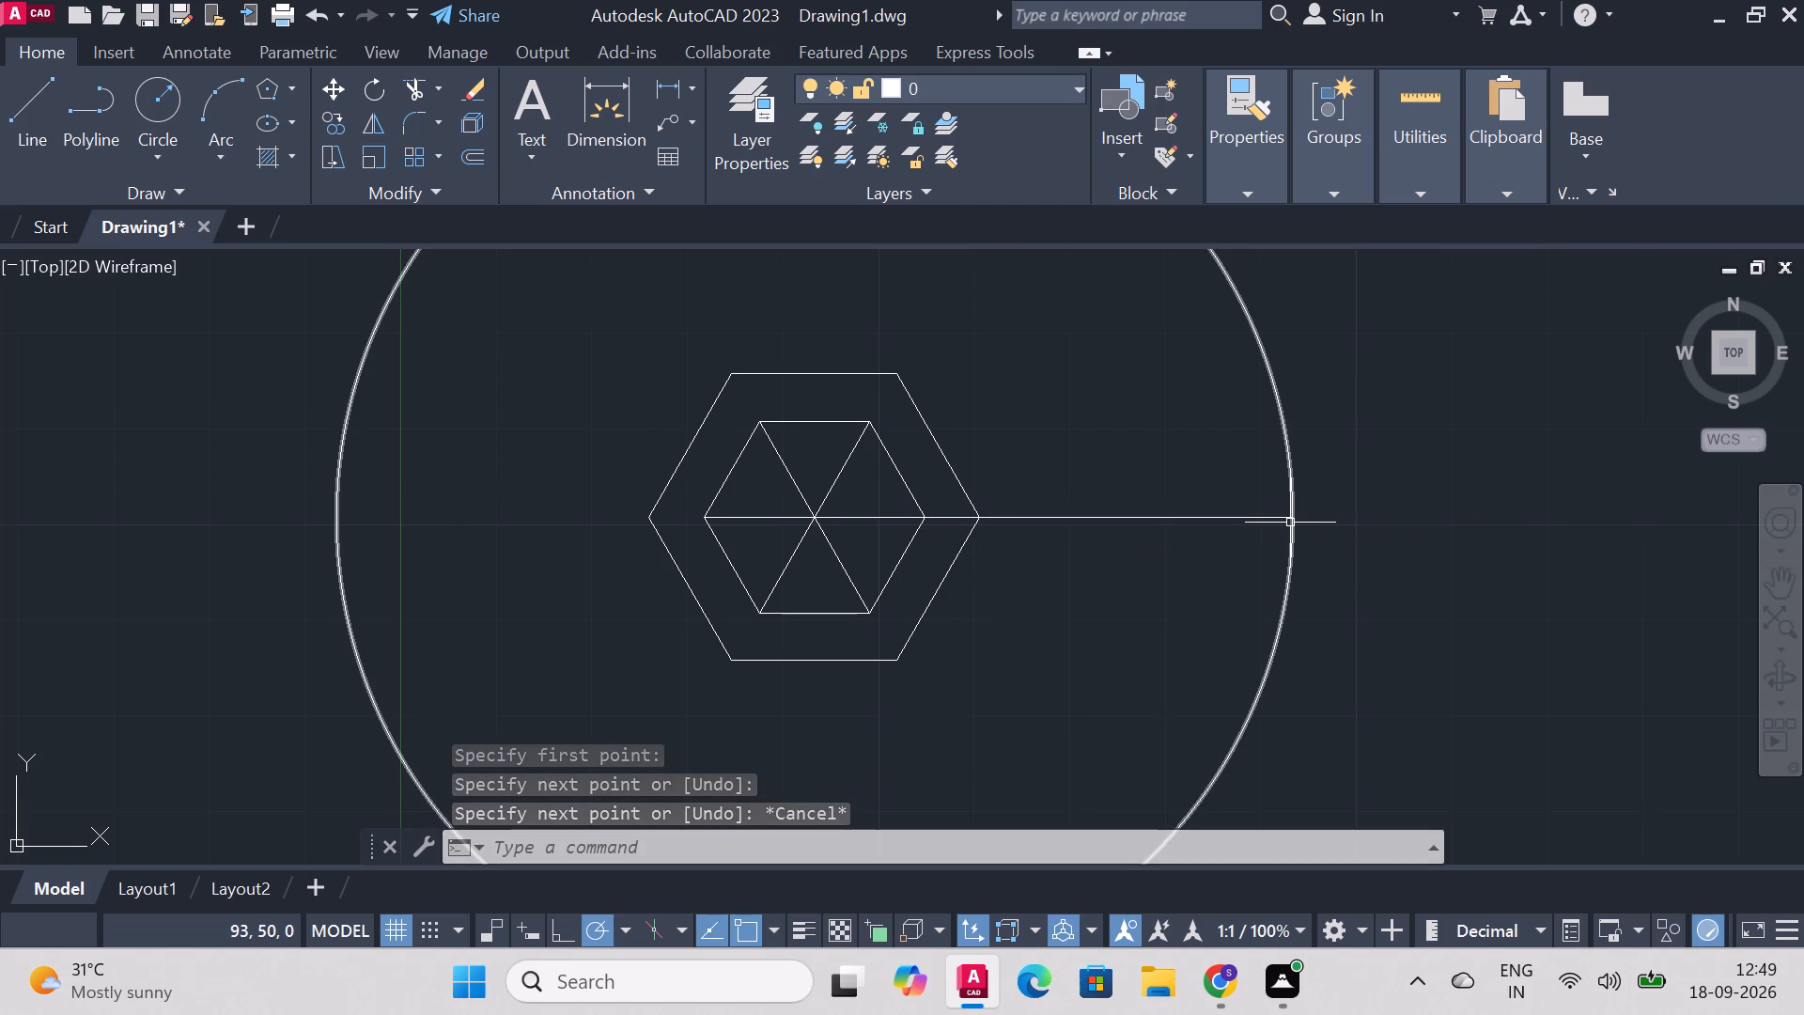
Draw a circle of diameter 12 centred where the horizontal line meets the large circle.
{"action": "left_click", "coordinate": [139, 121]}
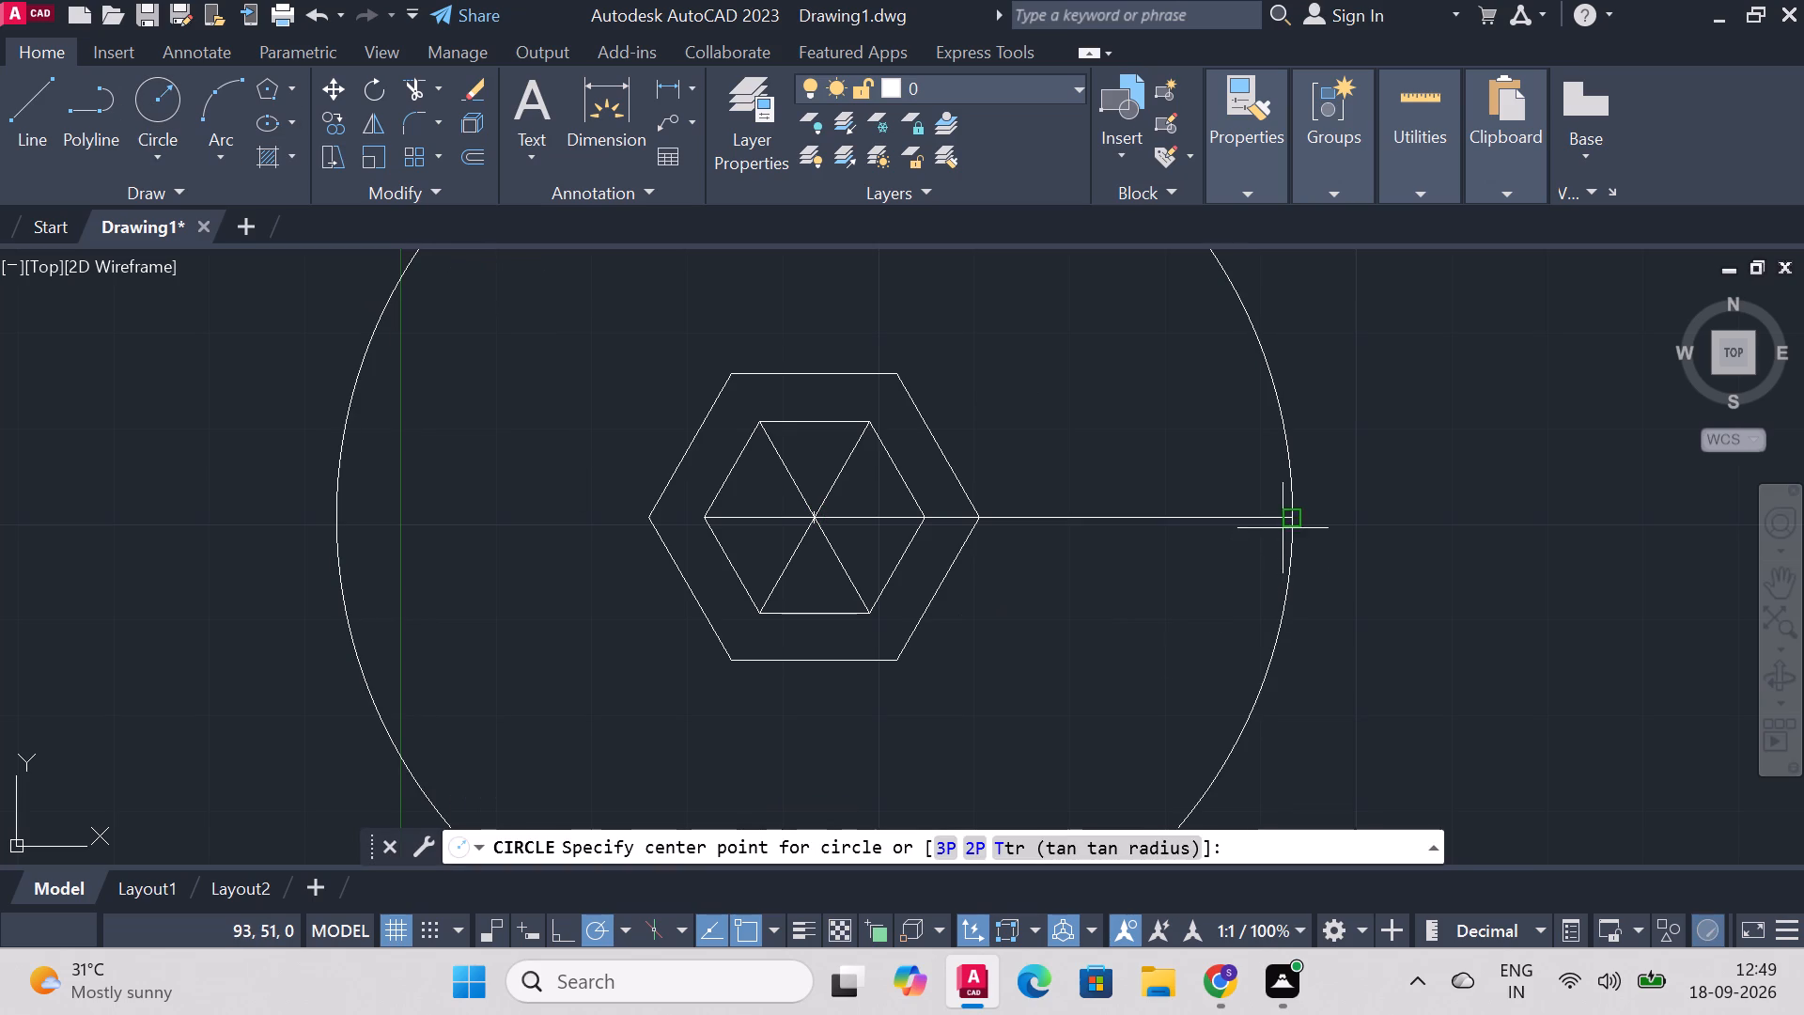
{"action": "left_click", "coordinate": [1292, 522]}
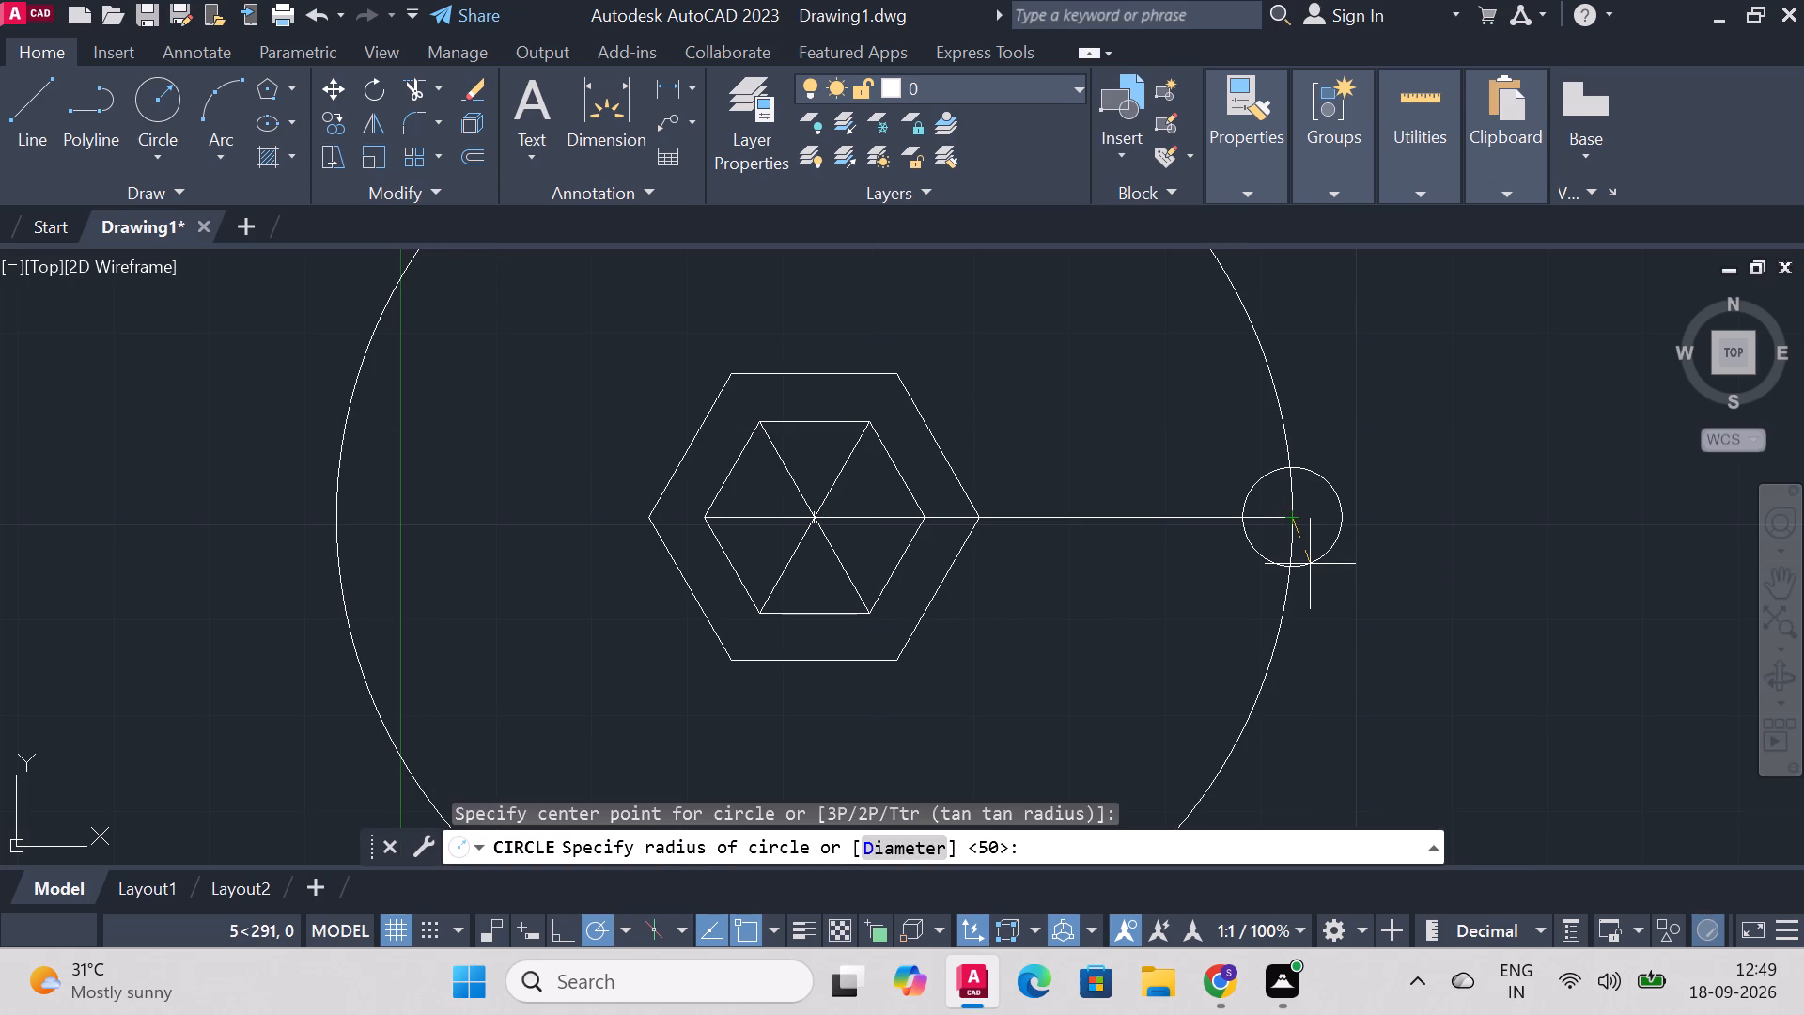
{"action": "key", "text": "d"}
{"action": "key", "text": "Return"}
{"action": "type", "text": "12"}
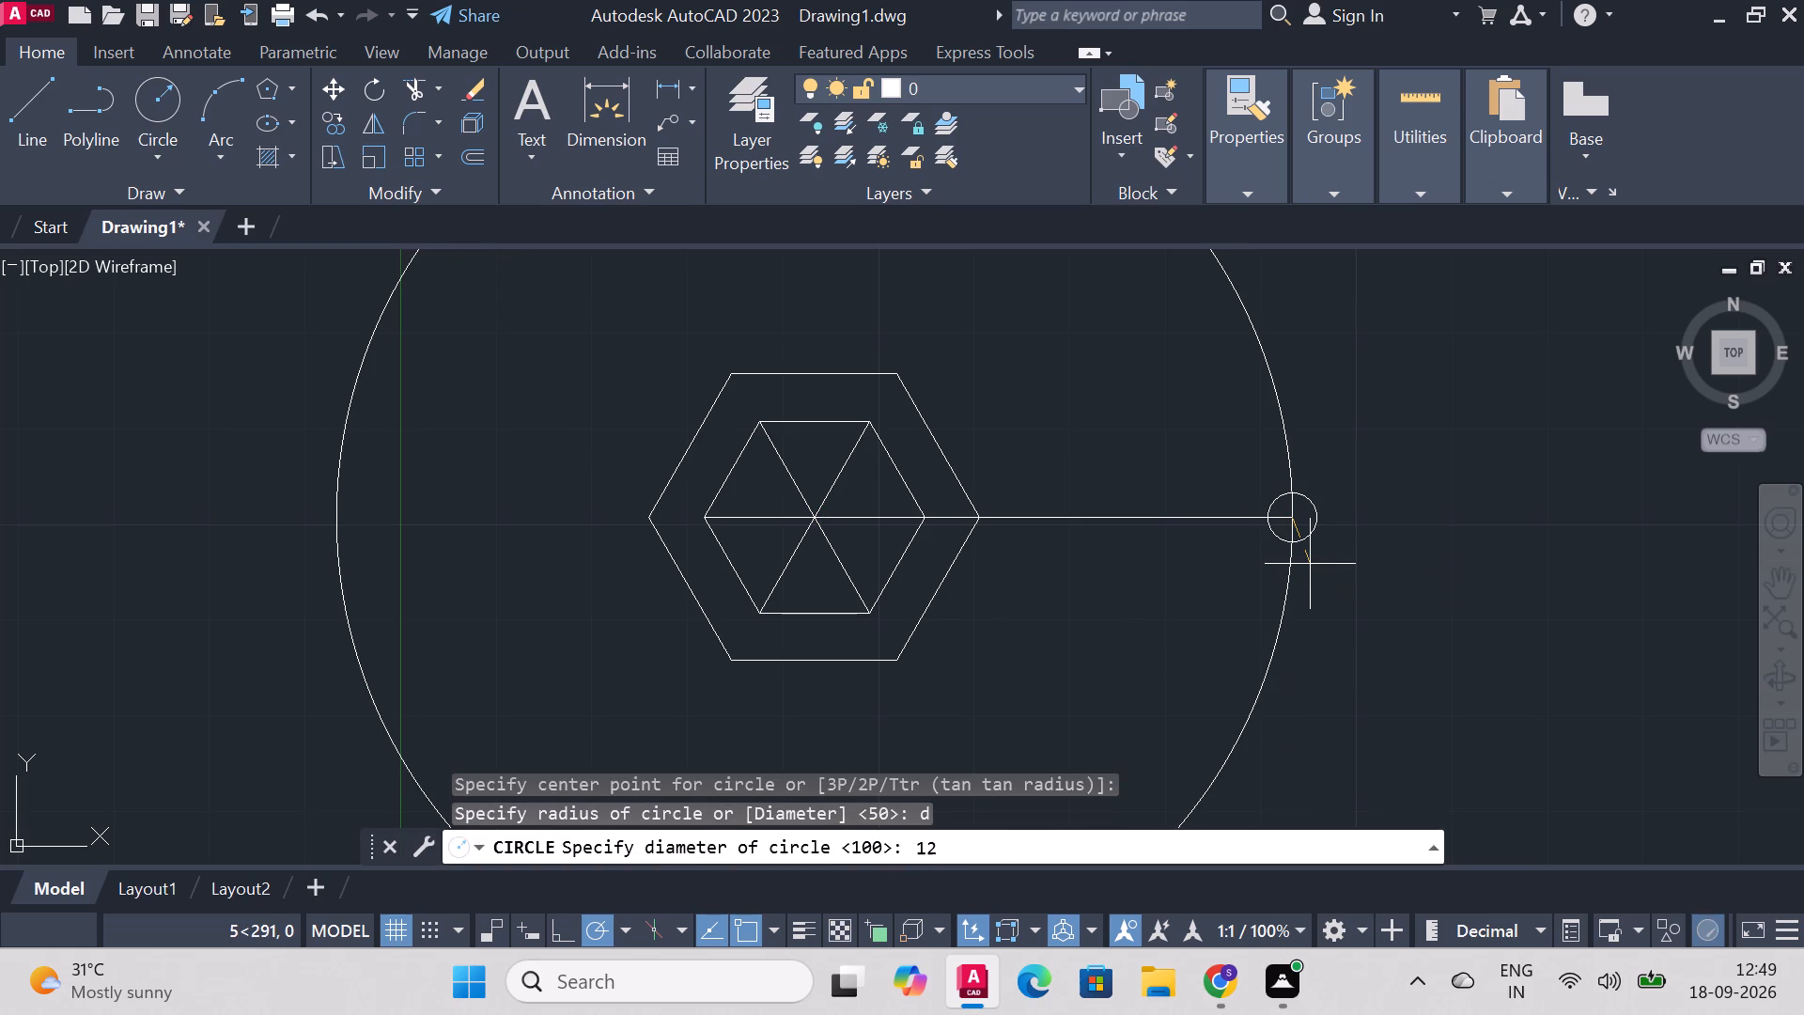
{"action": "key", "text": "Return"}
Draw a concentric circle of diameter 25 around the 12-diameter circle at the horizontal line's outer end.
{"action": "left_click", "coordinate": [140, 101]}
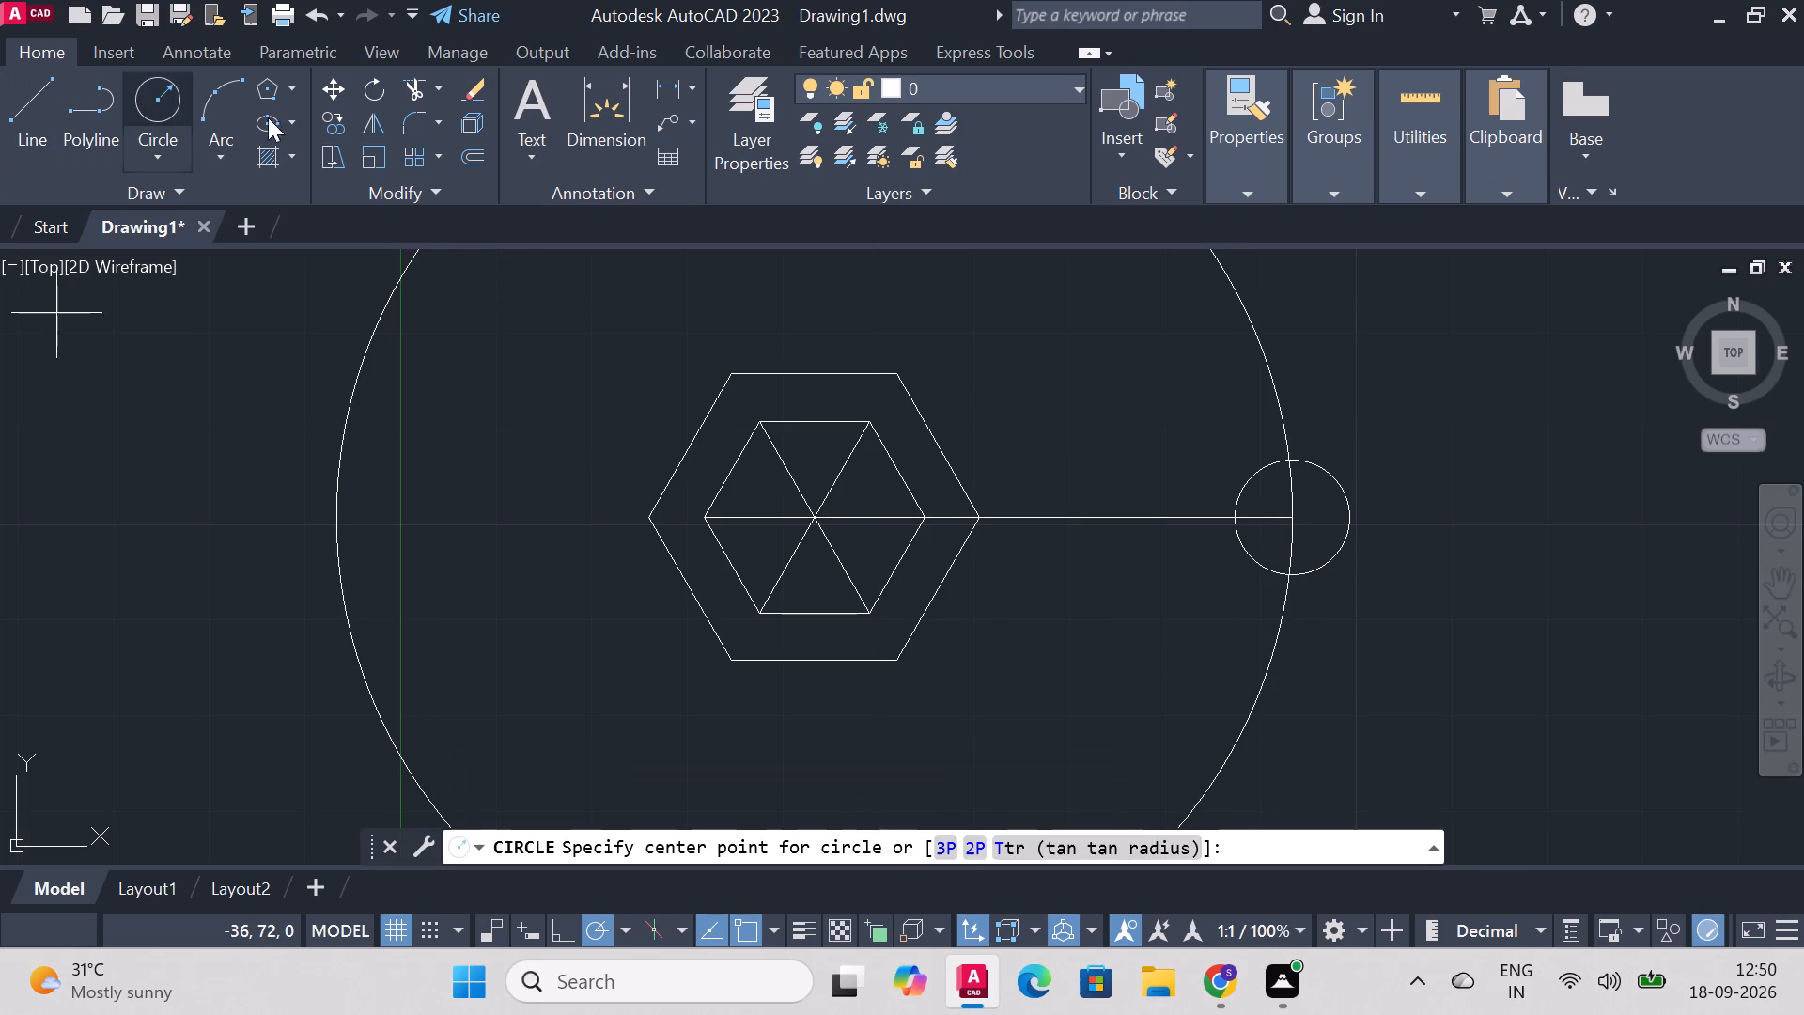
{"action": "left_click", "coordinate": [1299, 522]}
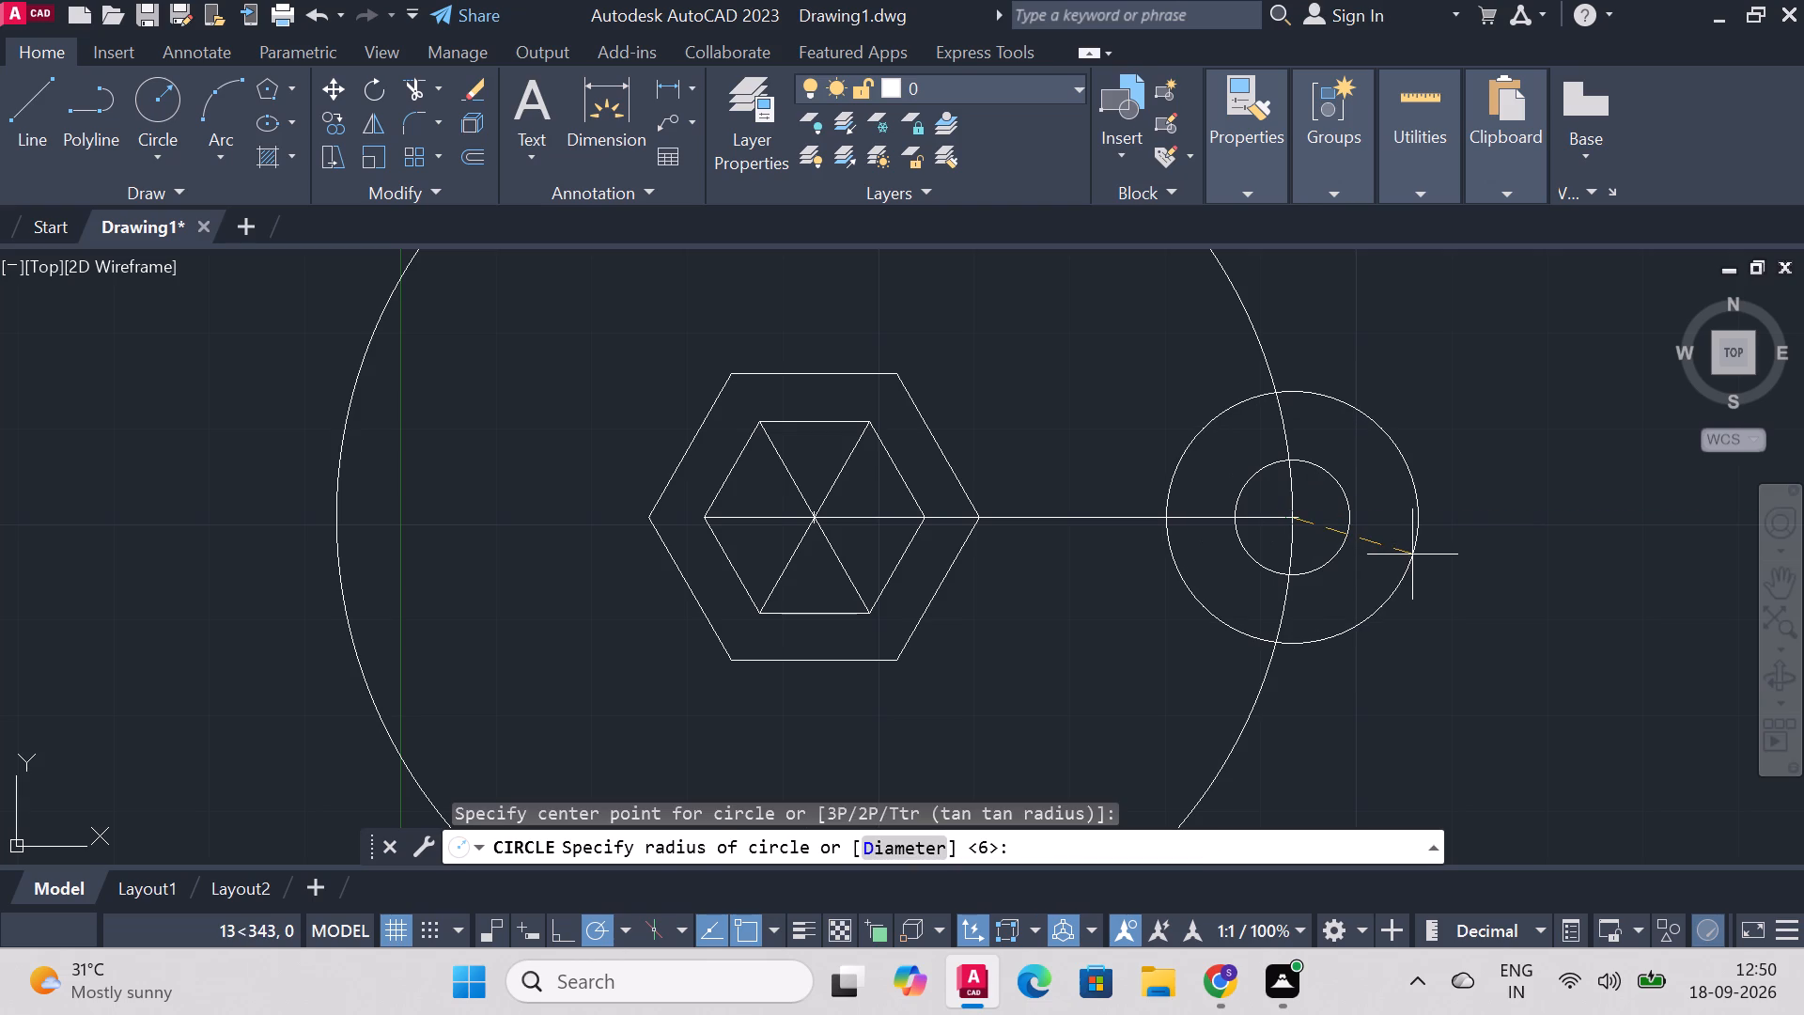
{"action": "key", "text": "d"}
{"action": "key", "text": "Return"}
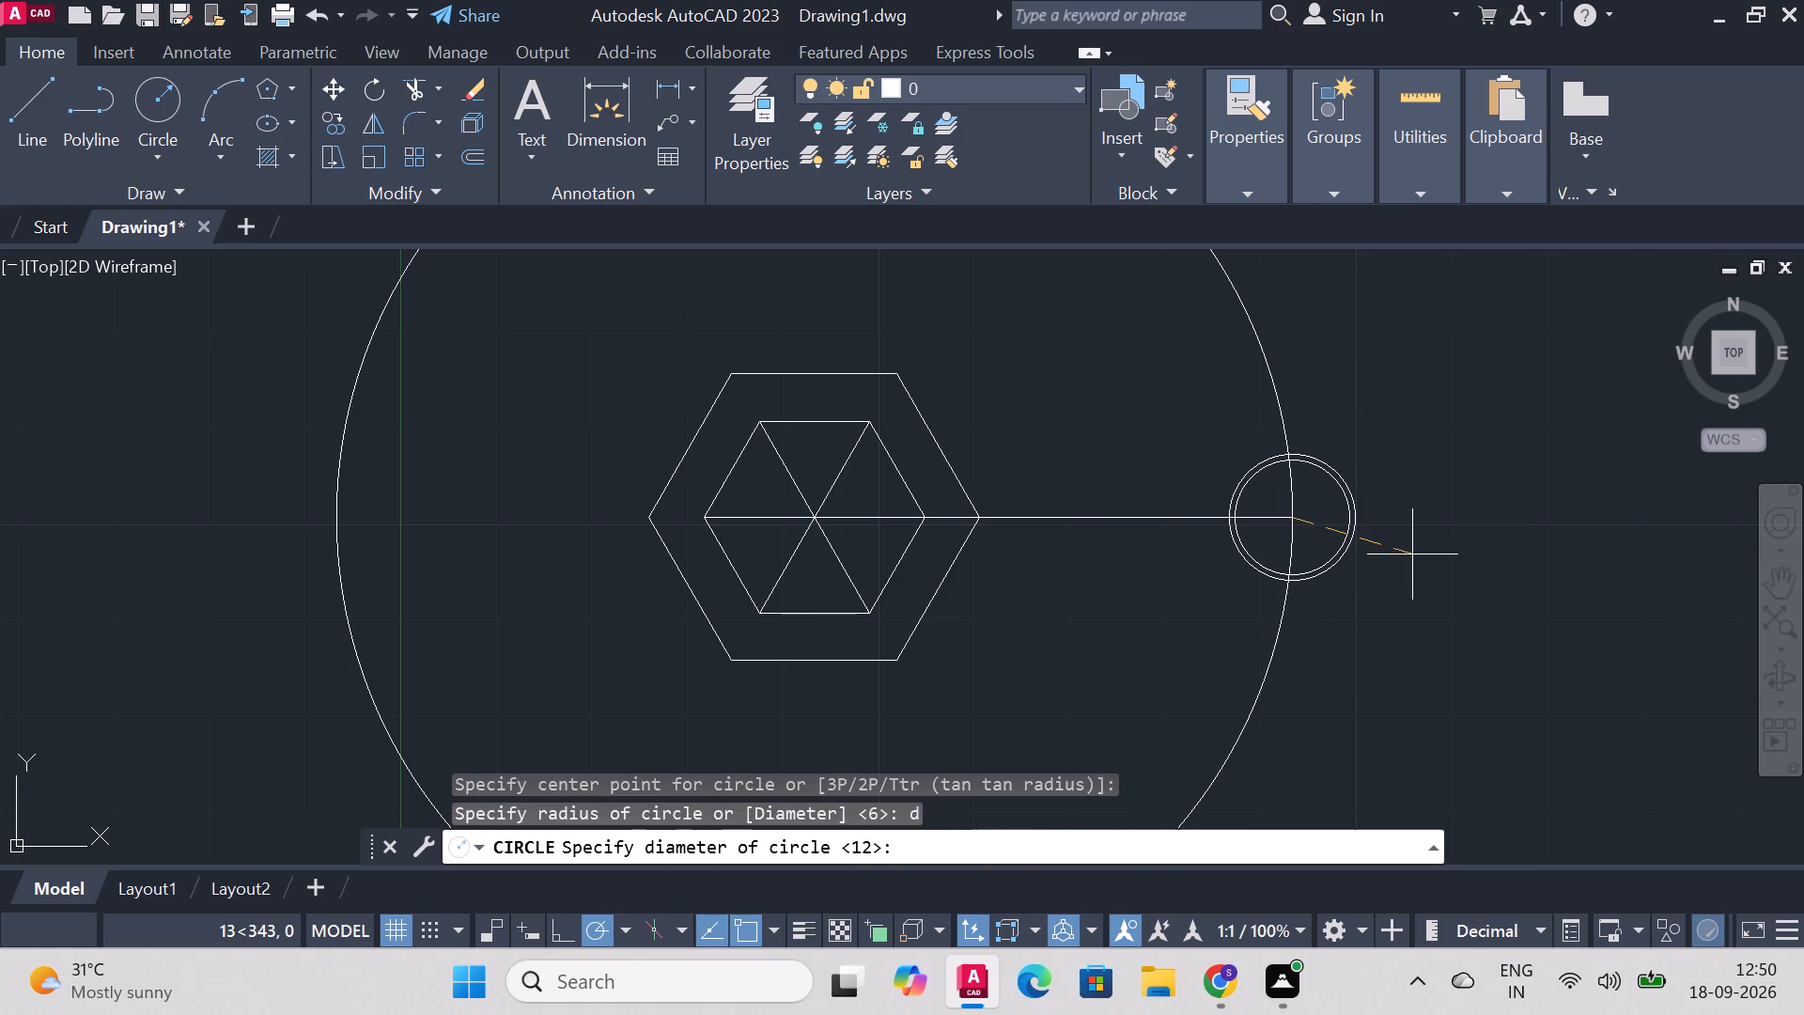
{"action": "type", "text": "25"}
{"action": "key", "text": "Return"}
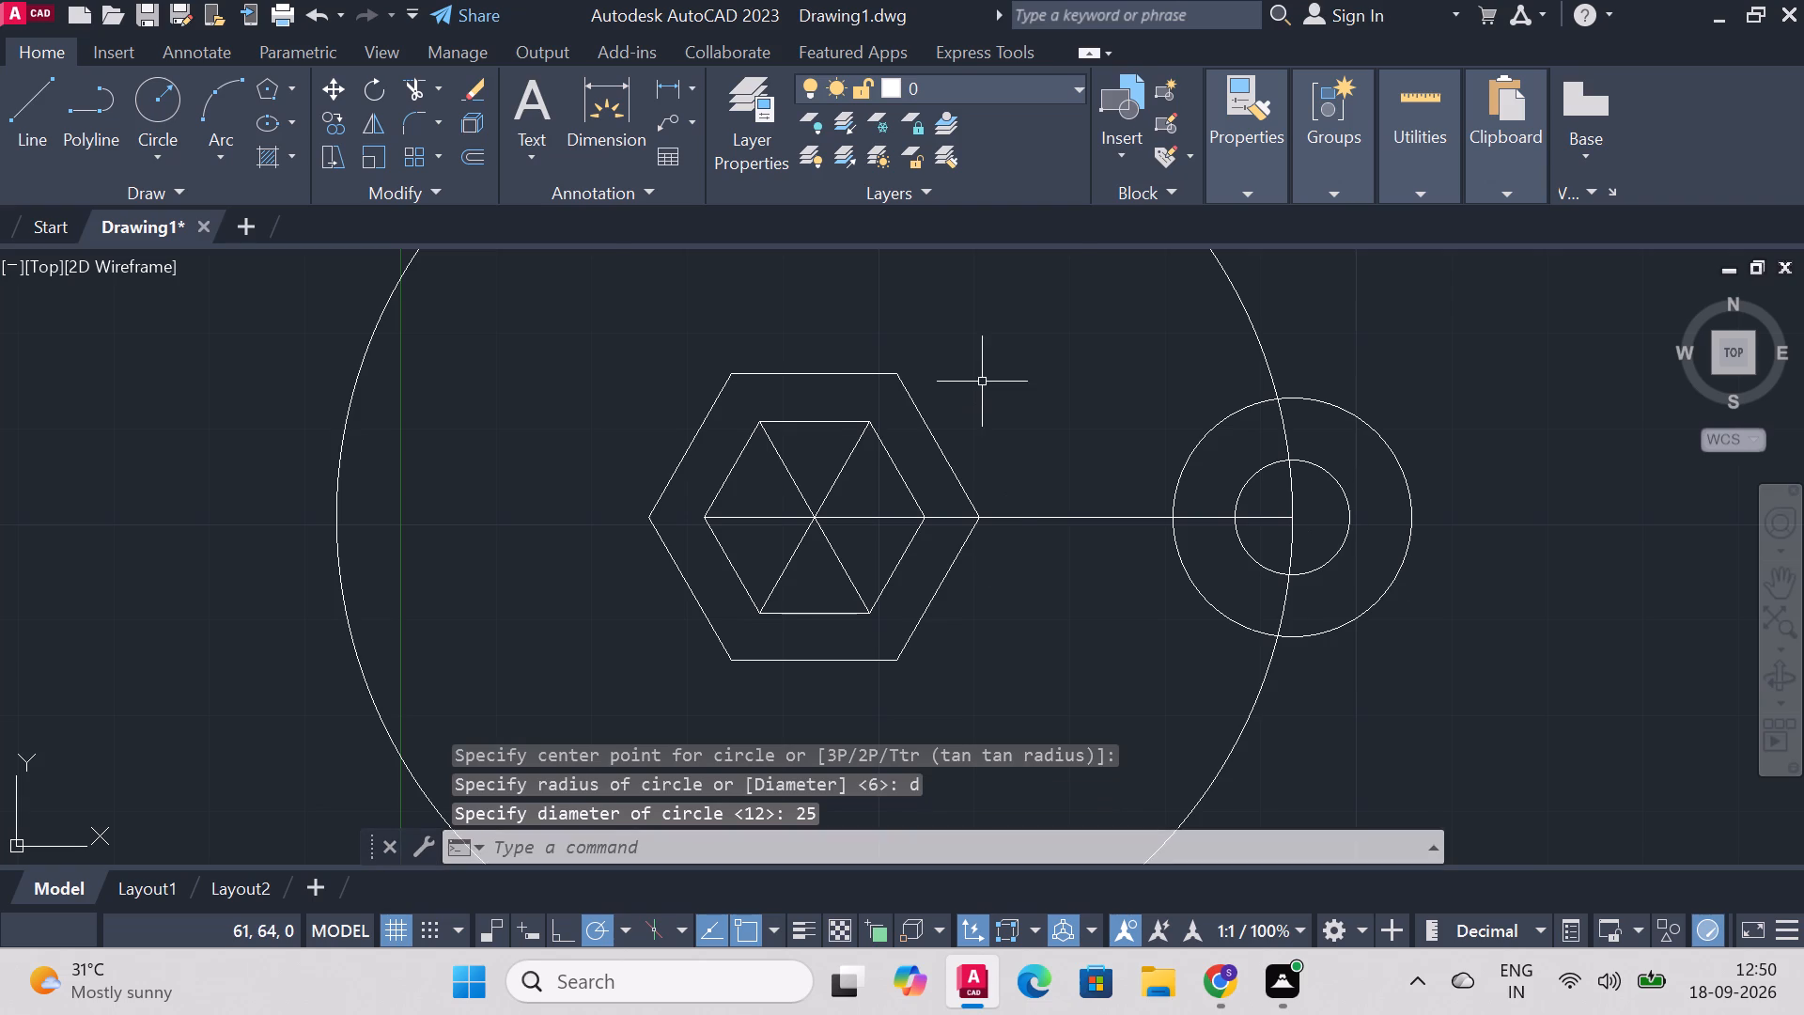
Create an associative polar array of the 12 and 25 diameter circles about the hexagons' centre, with 6 items over 360 degrees.
{"action": "scroll", "coordinate": [975, 388], "scroll_direction": "down", "scroll_amount": 1}
{"action": "left_click", "coordinate": [441, 158]}
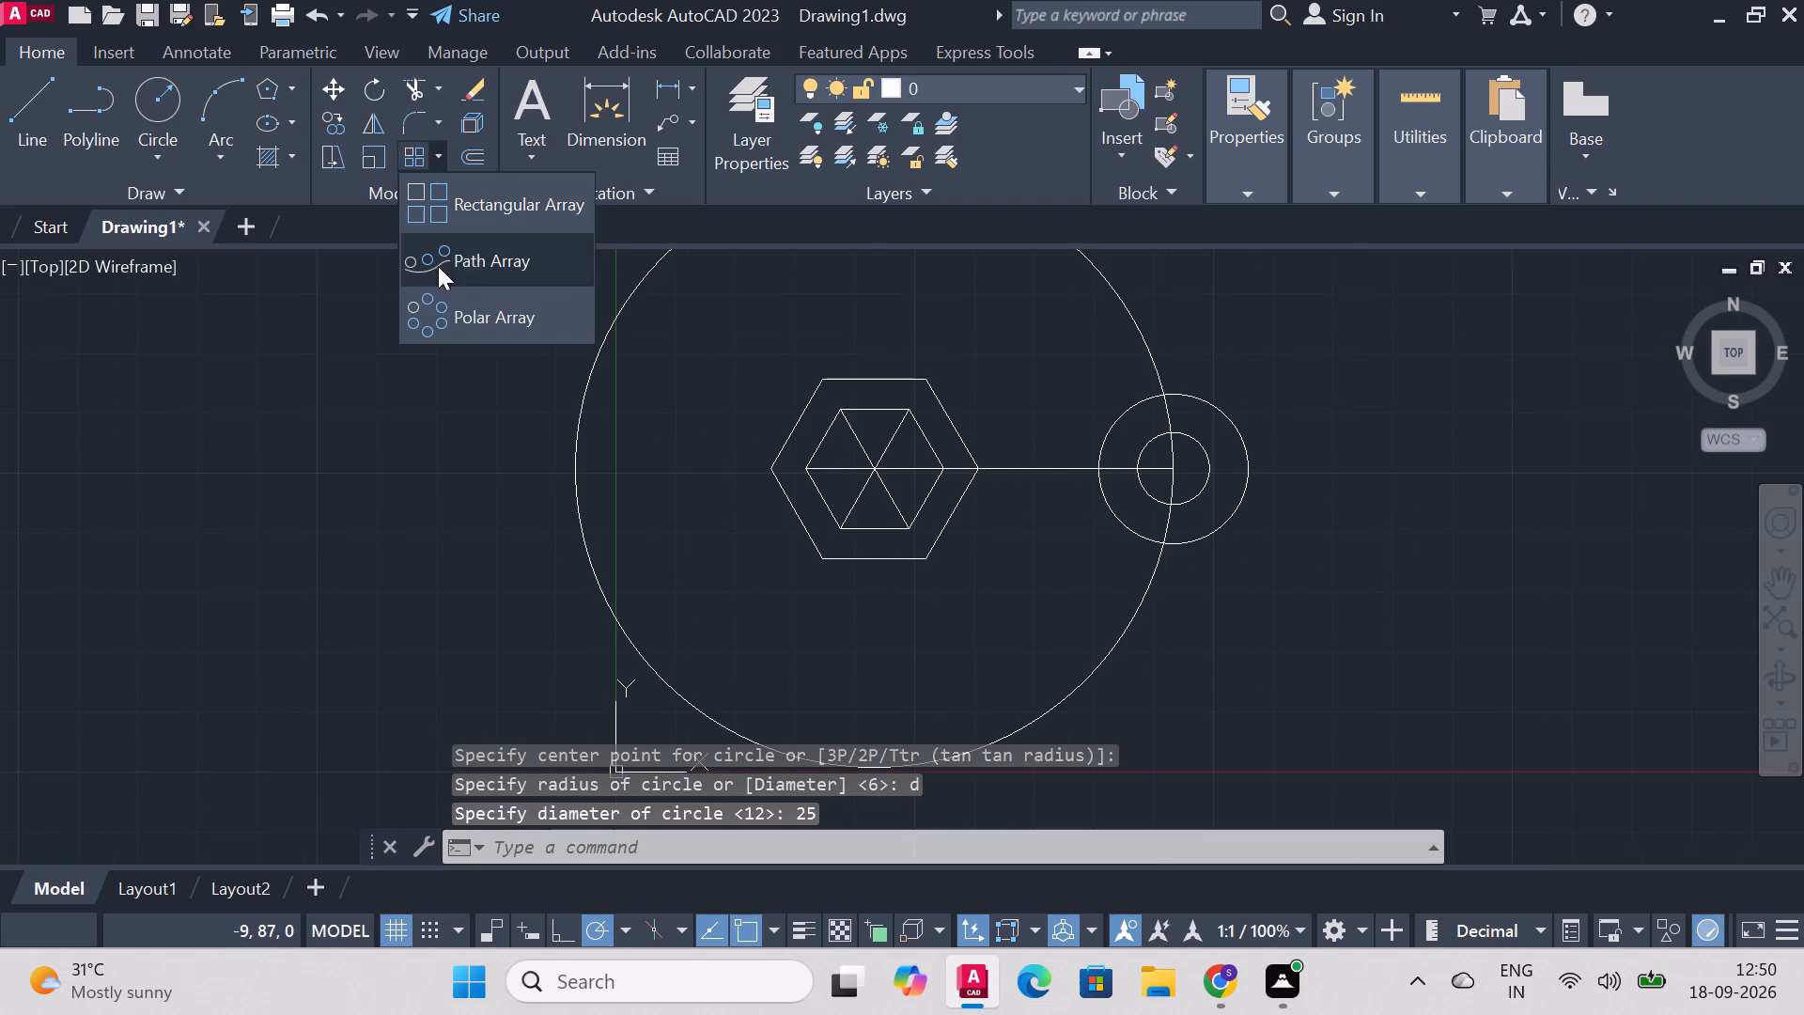
{"action": "left_click", "coordinate": [443, 306]}
{"action": "left_click", "coordinate": [1116, 420]}
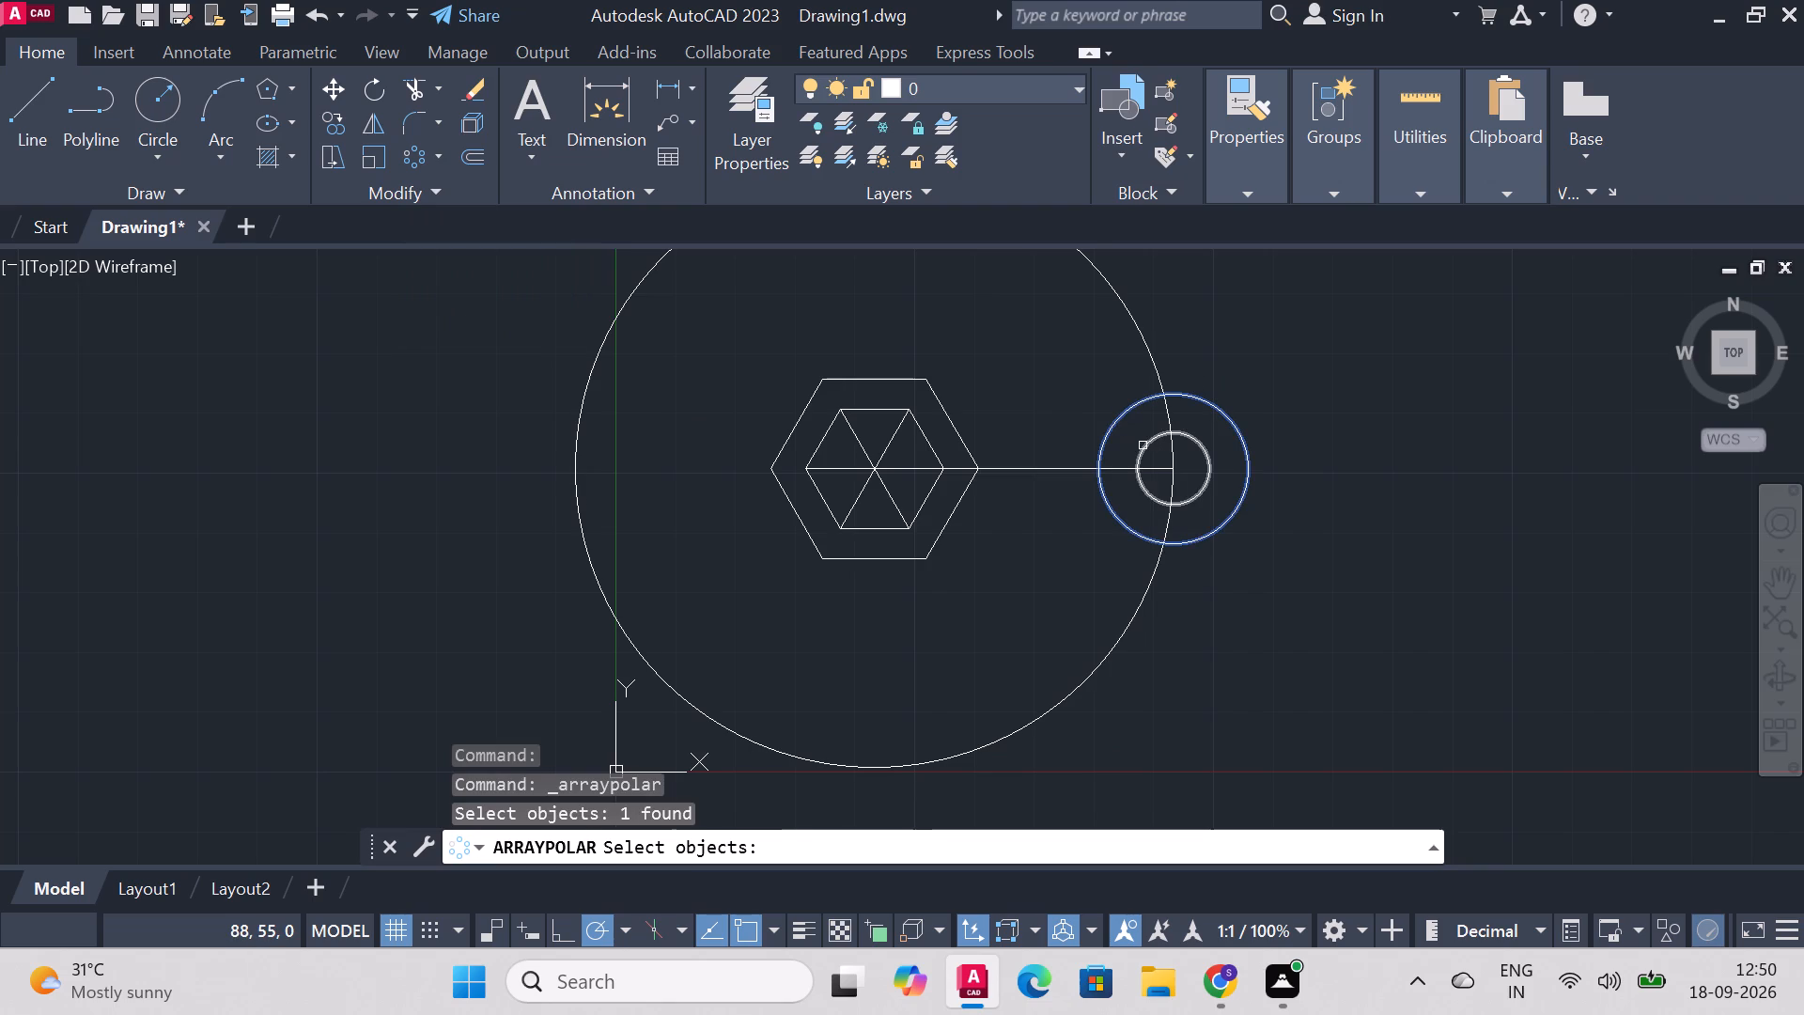
{"action": "left_click", "coordinate": [1143, 445]}
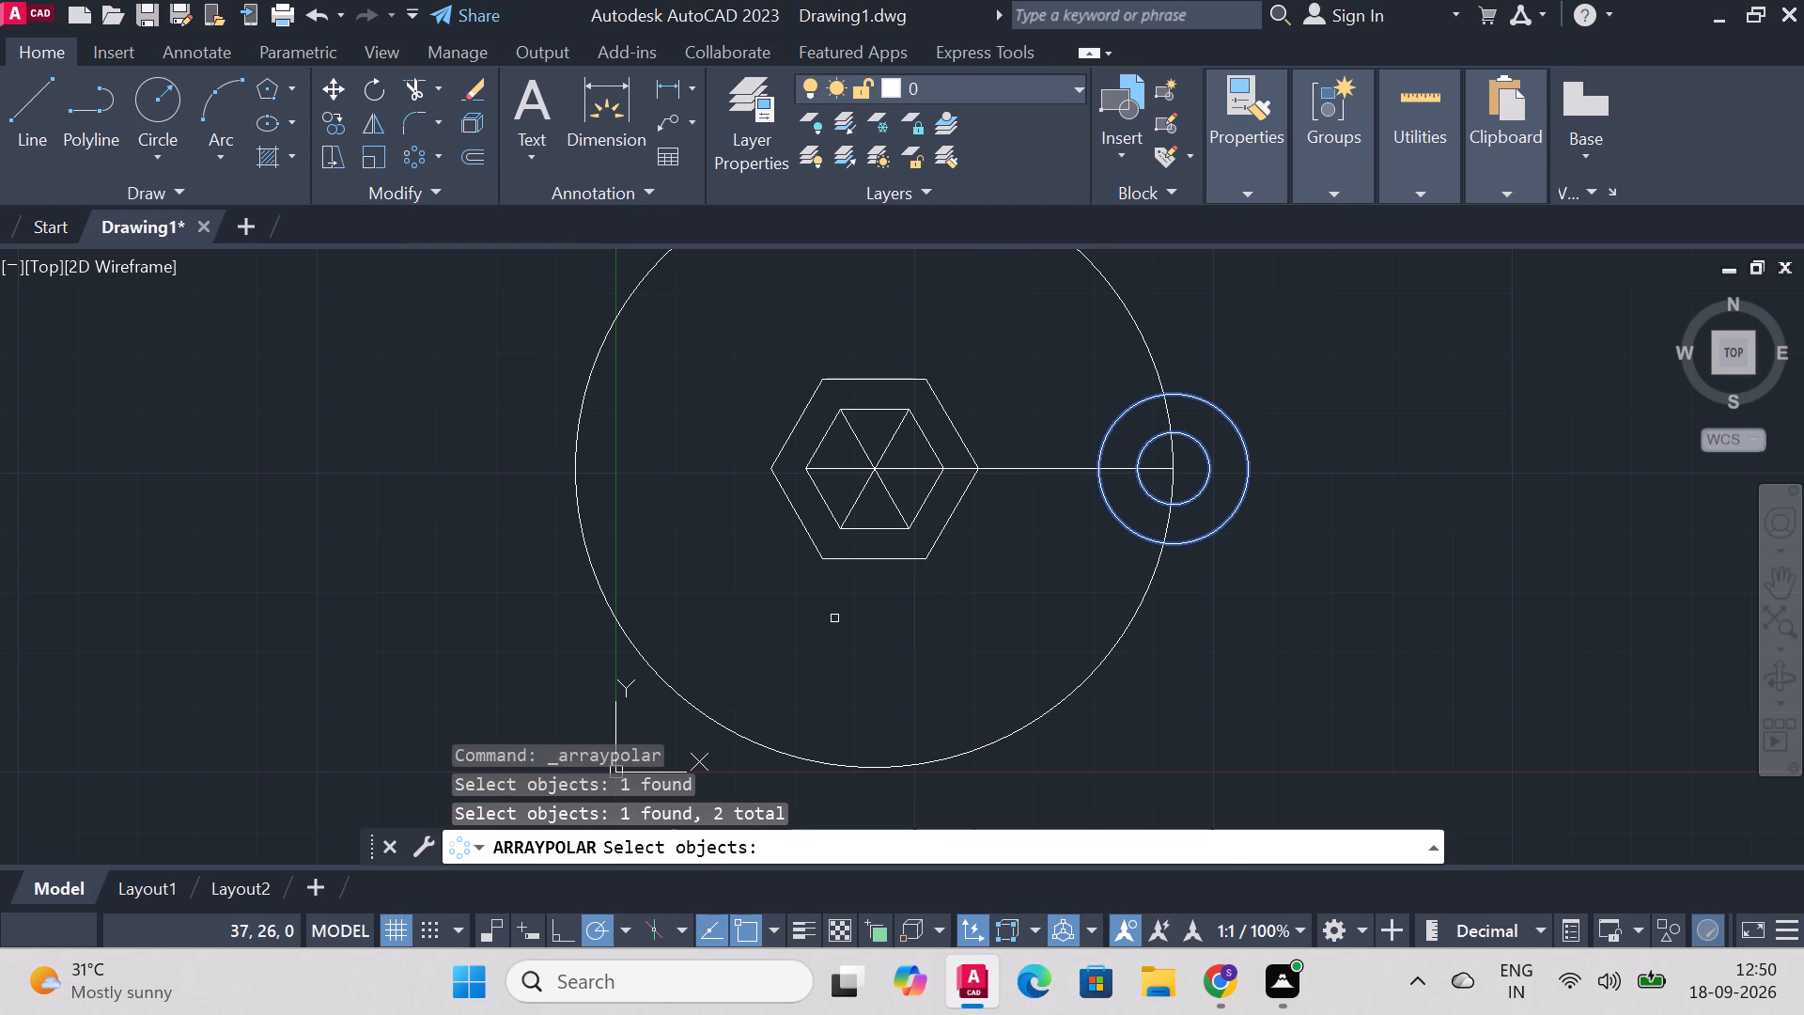
{"action": "key", "text": "Return"}
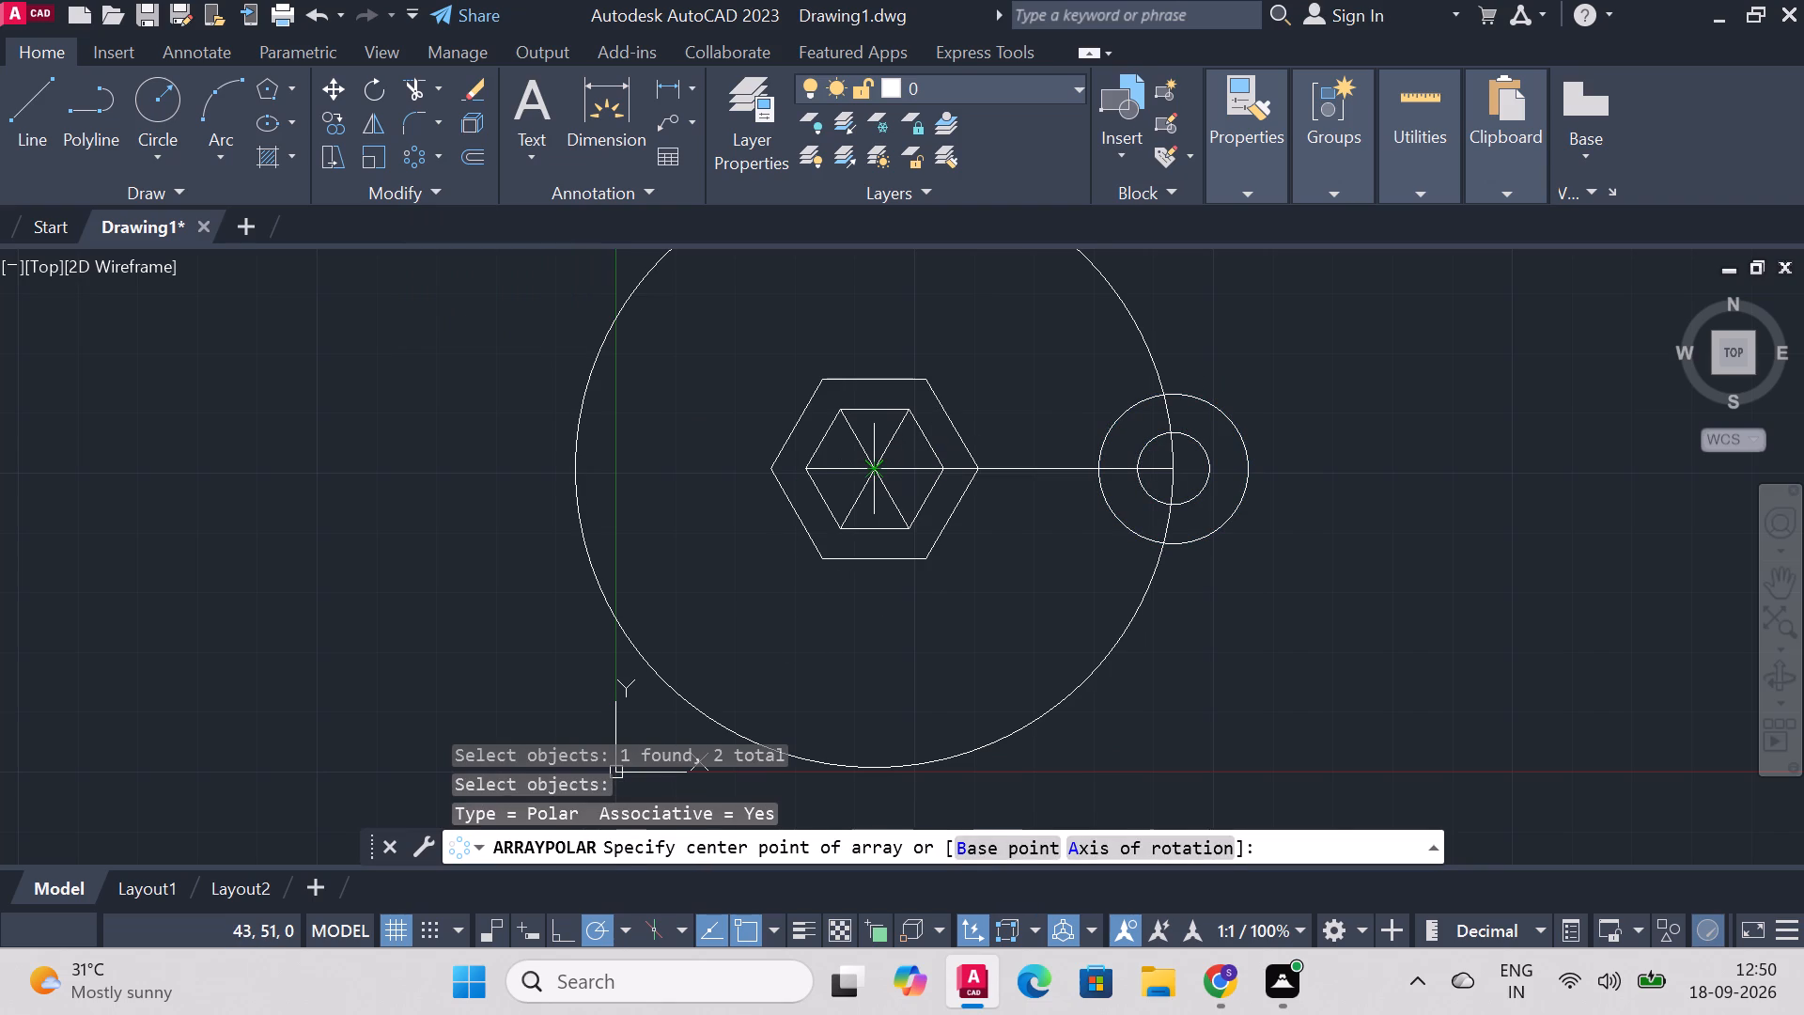
{"action": "left_click", "coordinate": [873, 475]}
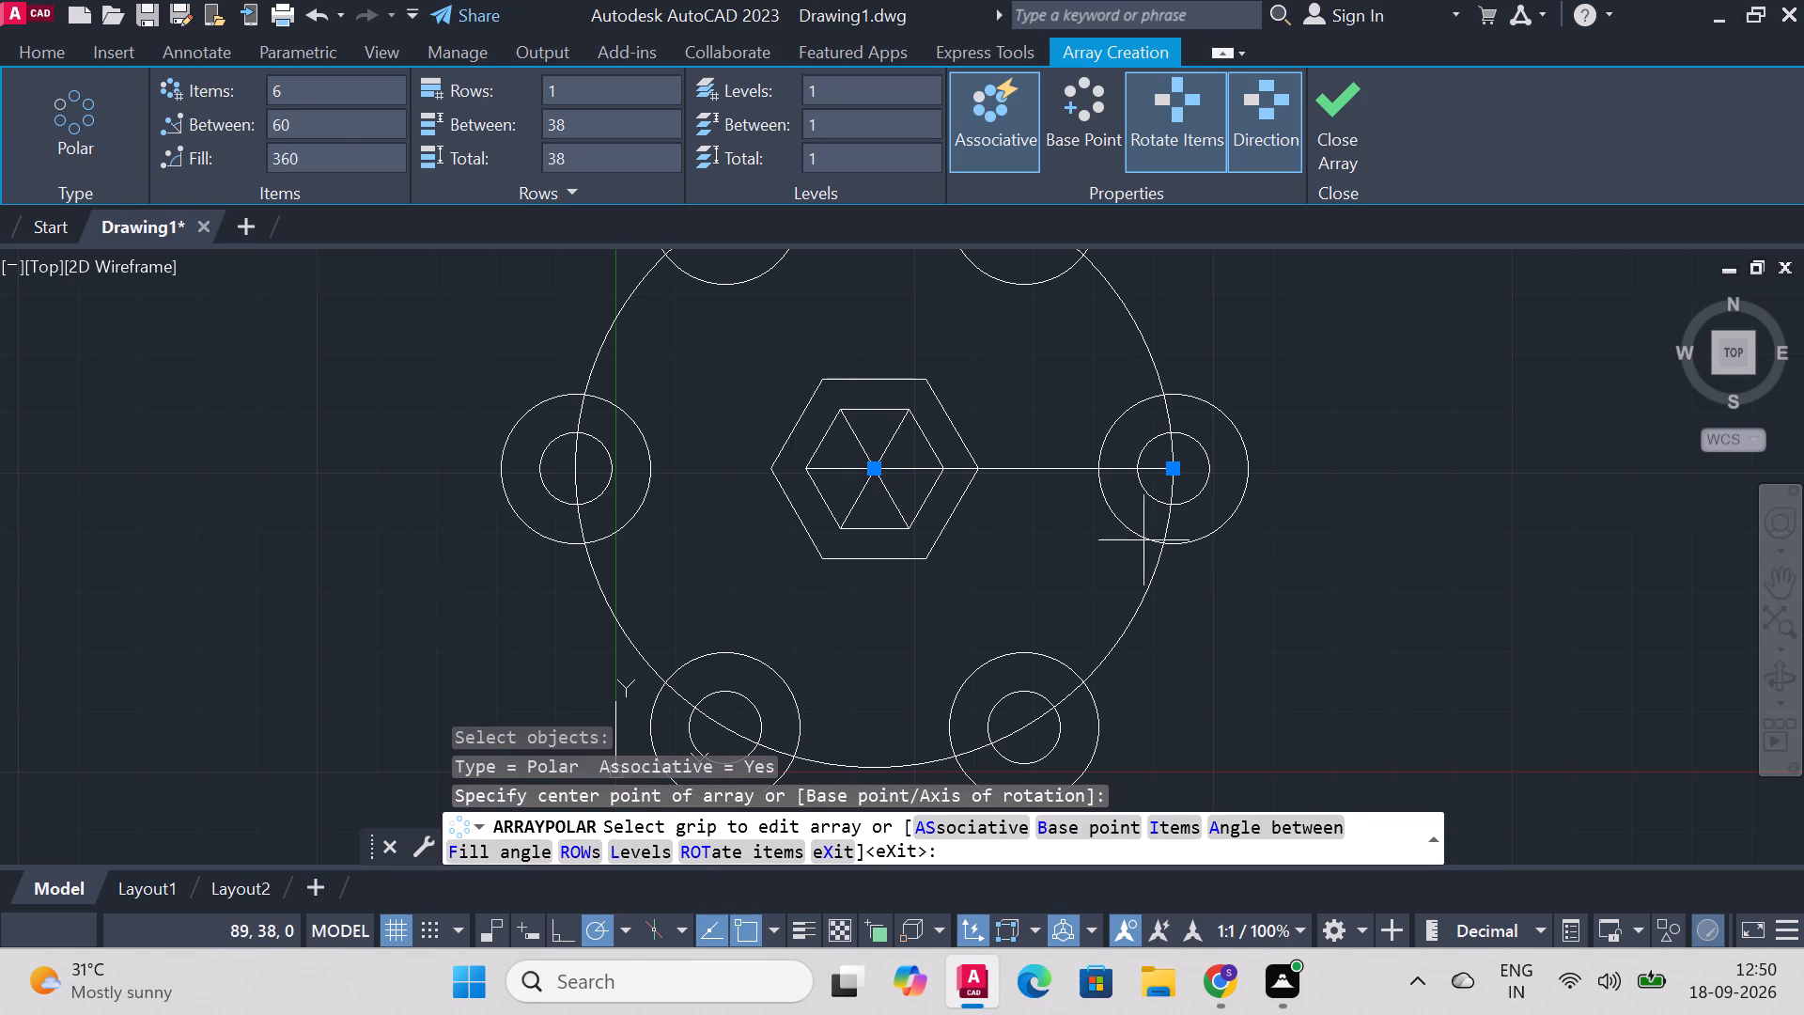
{"action": "left_click", "coordinate": [1330, 124]}
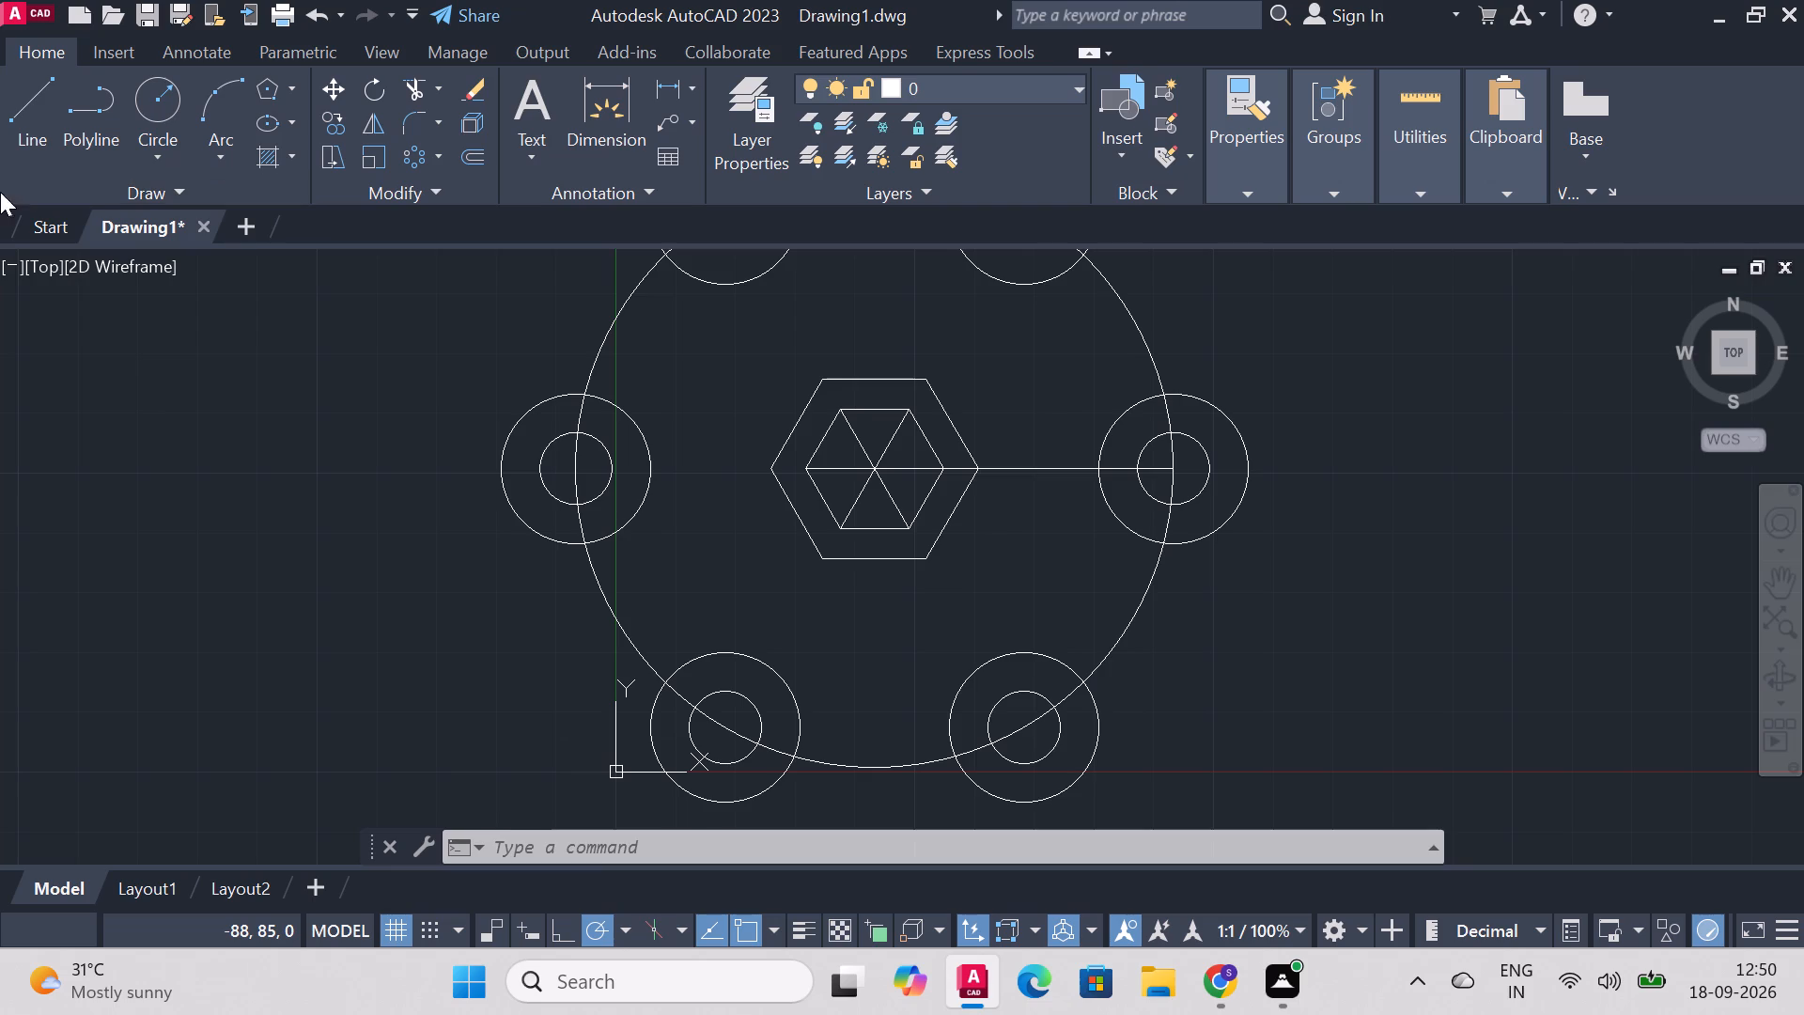
Draw a horizontal line from the inner hexagon's left vertex to the centre of the left concentric circle pair.
{"action": "left_click", "coordinate": [15, 106]}
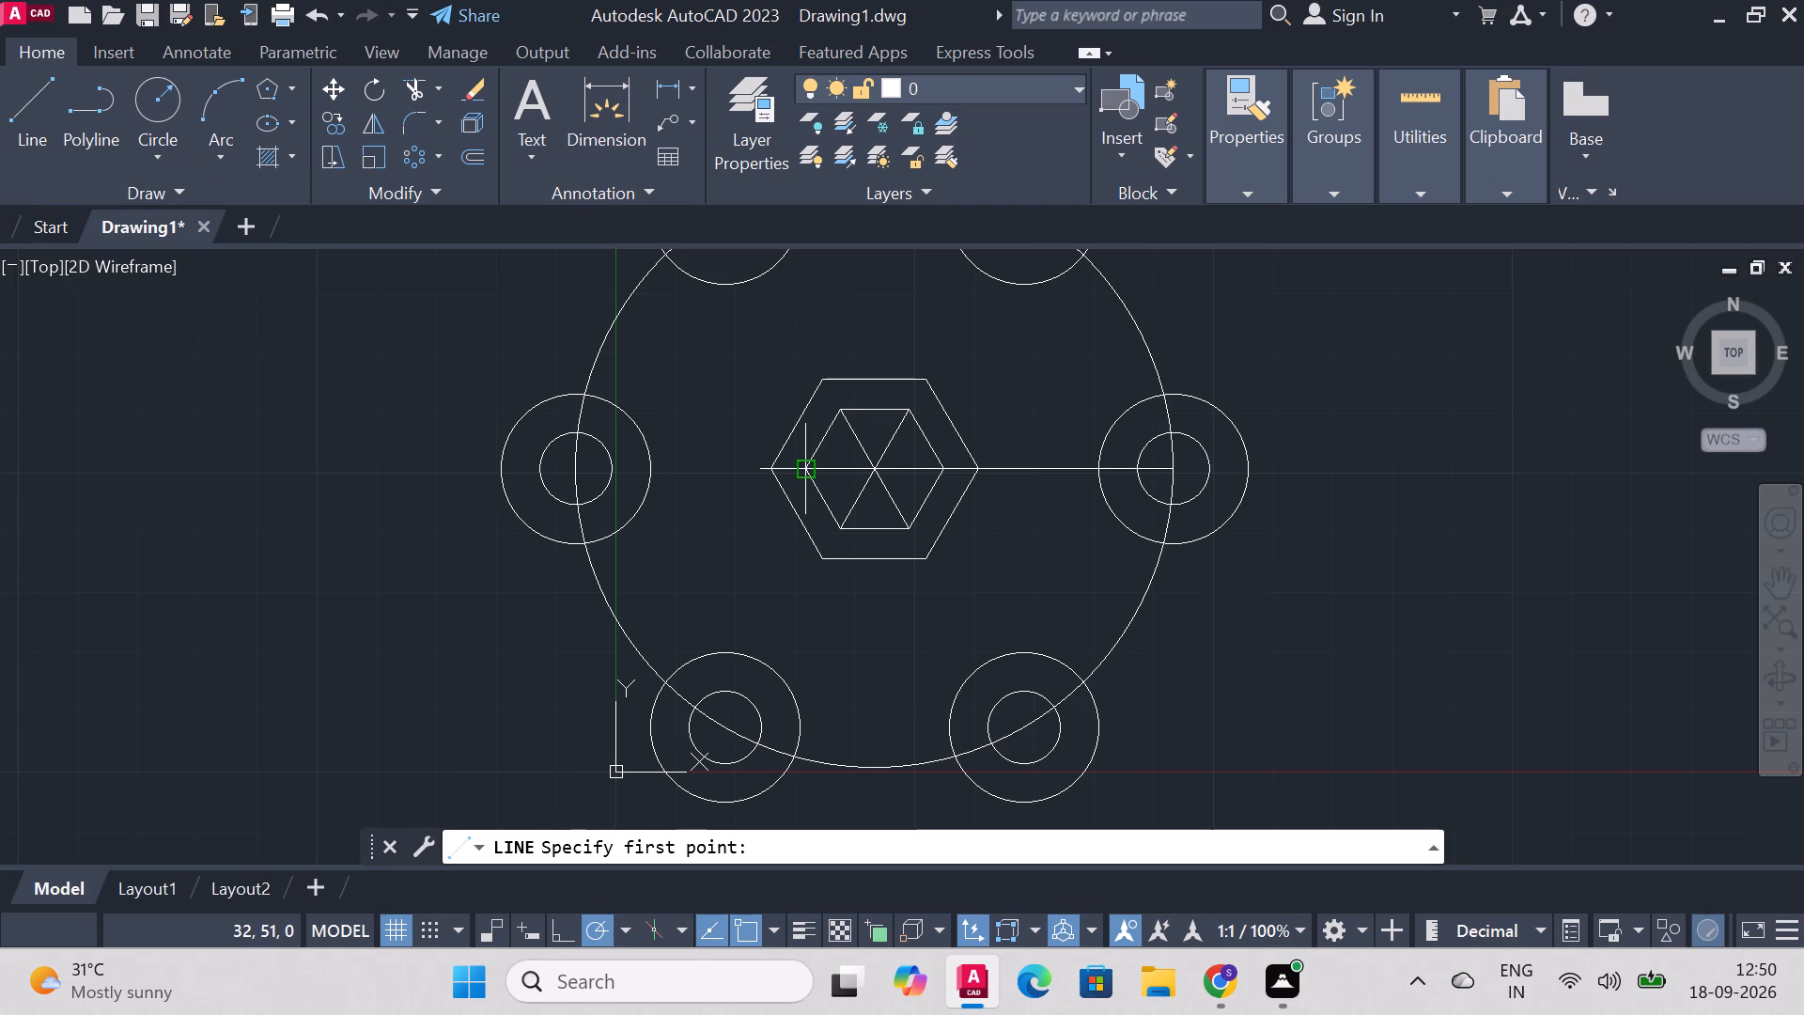
{"action": "left_click", "coordinate": [803, 475]}
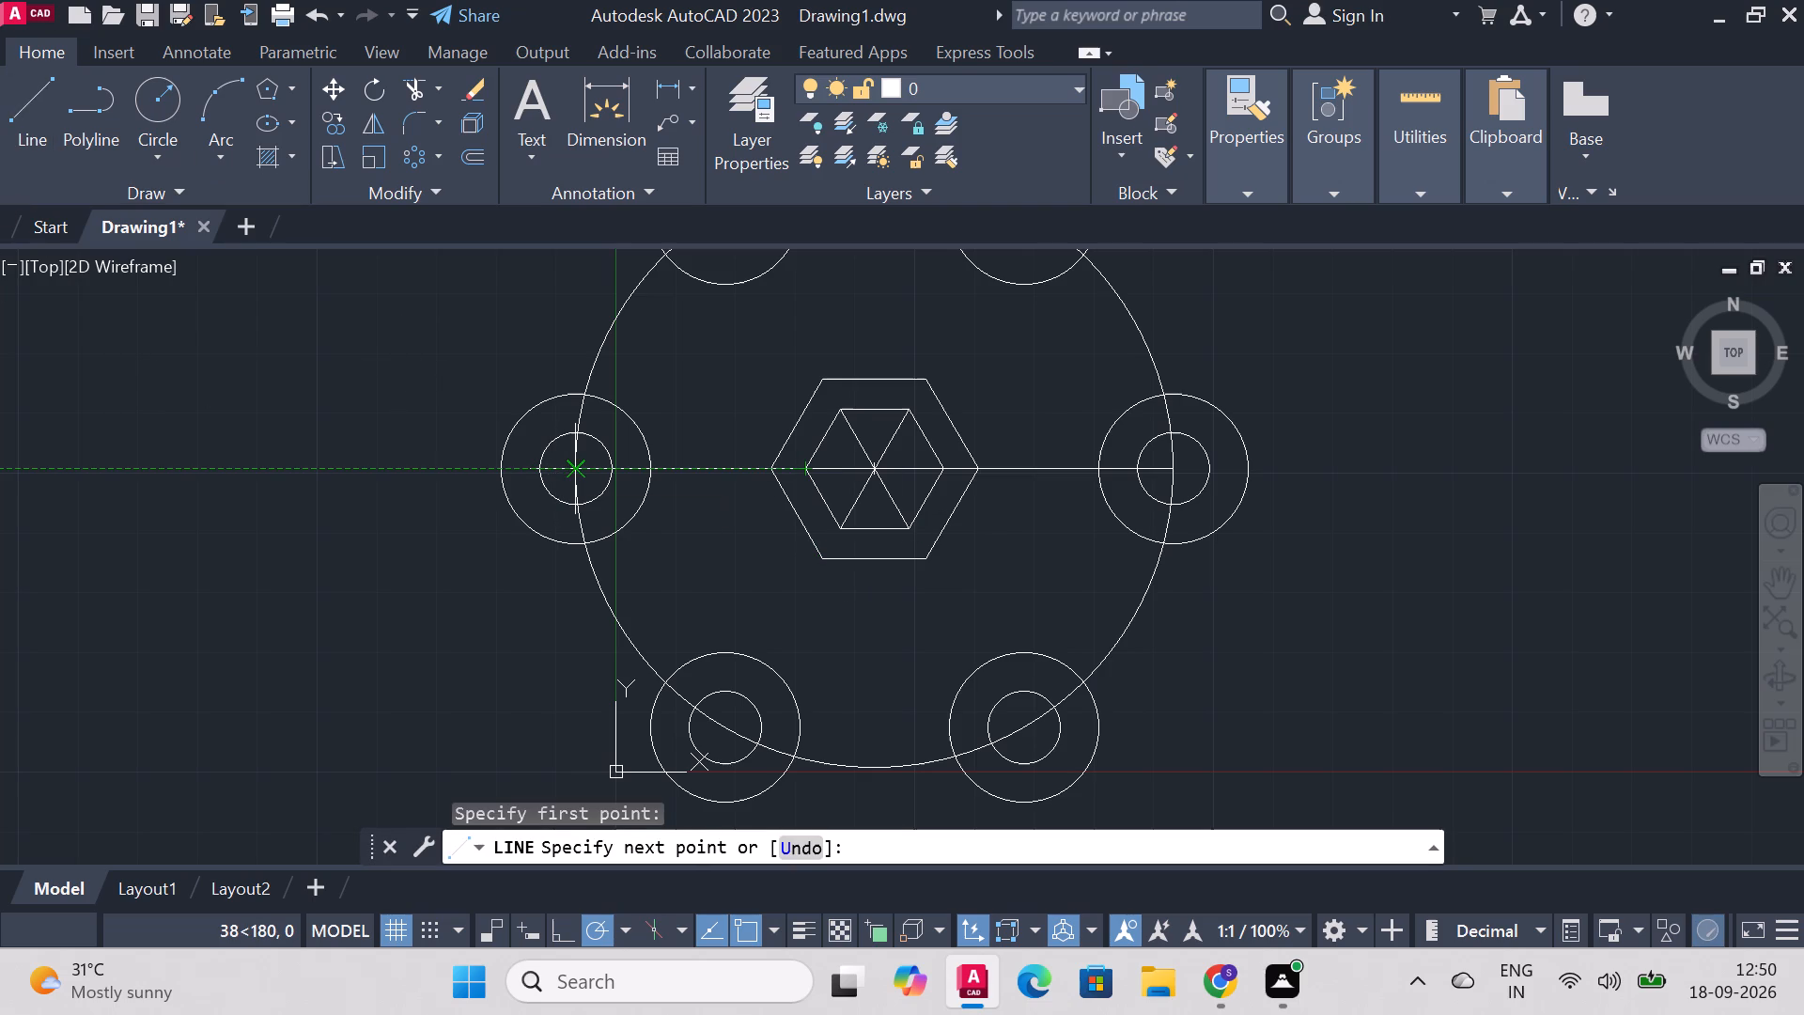
{"action": "left_click", "coordinate": [574, 473]}
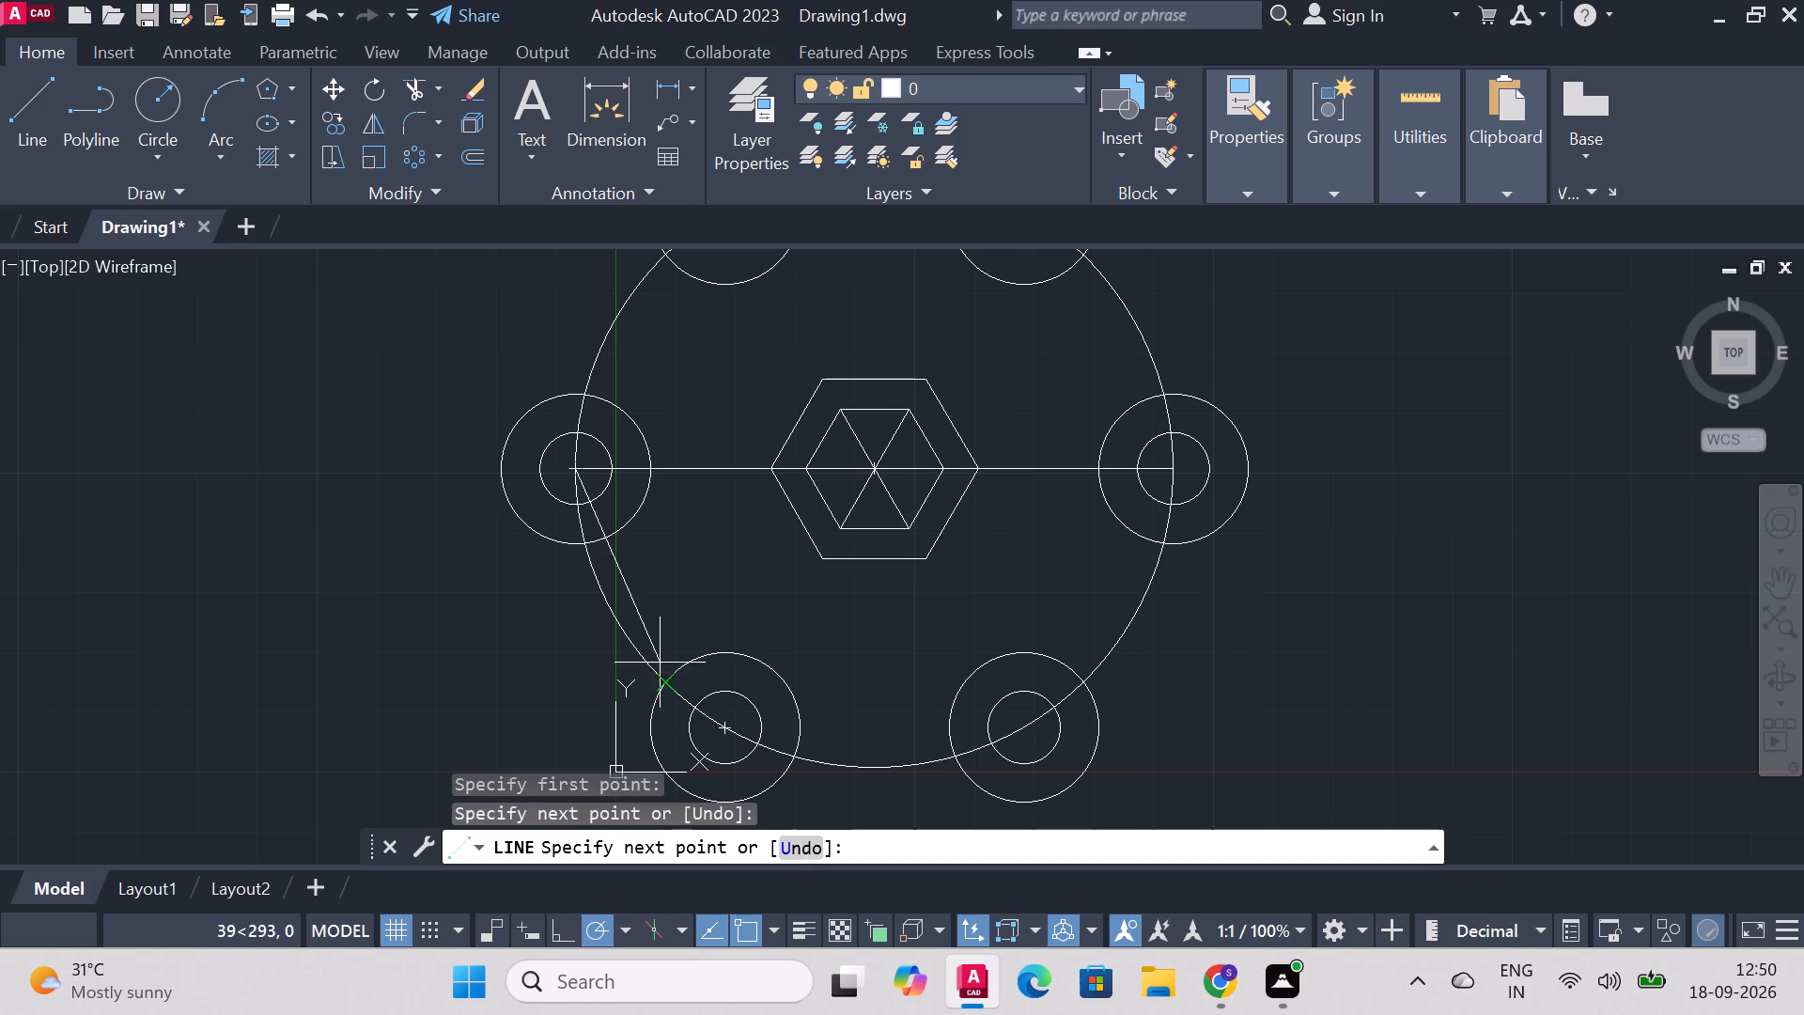
{"action": "key", "text": "Escape"}
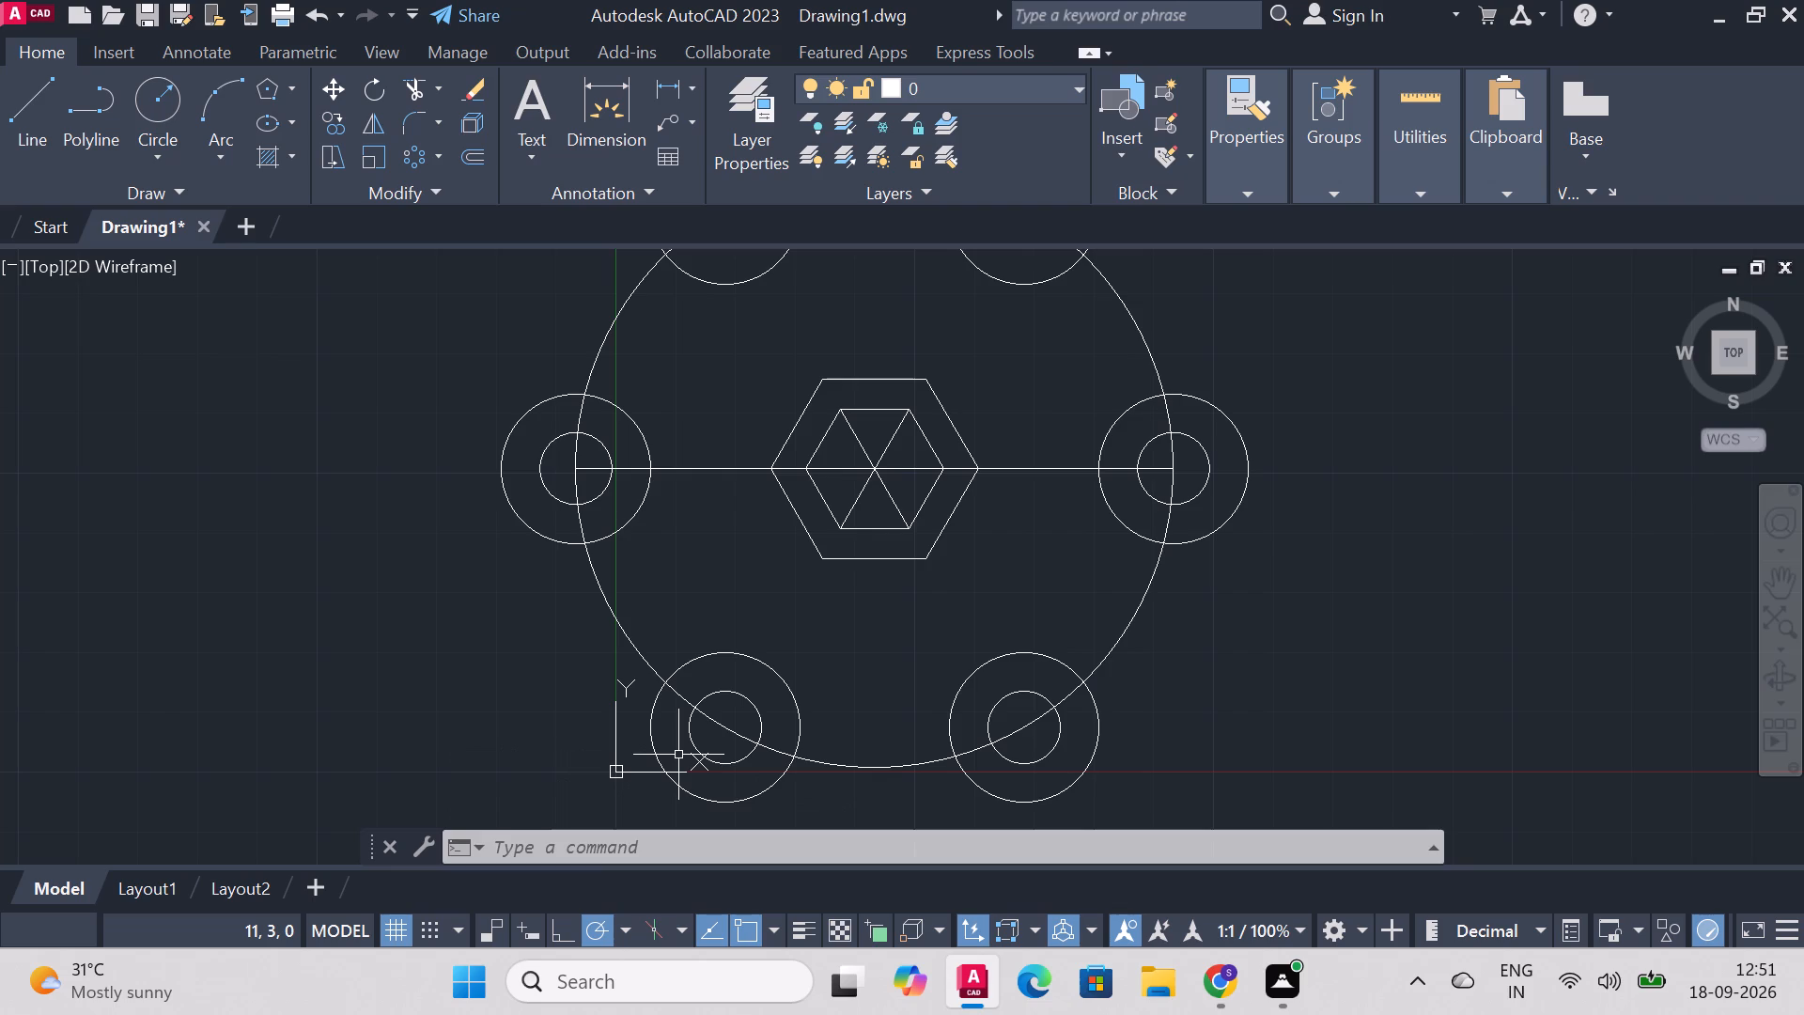
Draw a line from the inner hexagon's lower-right vertex to the centre of the lower-right concentric circle pair.
{"action": "left_click", "coordinate": [12, 99]}
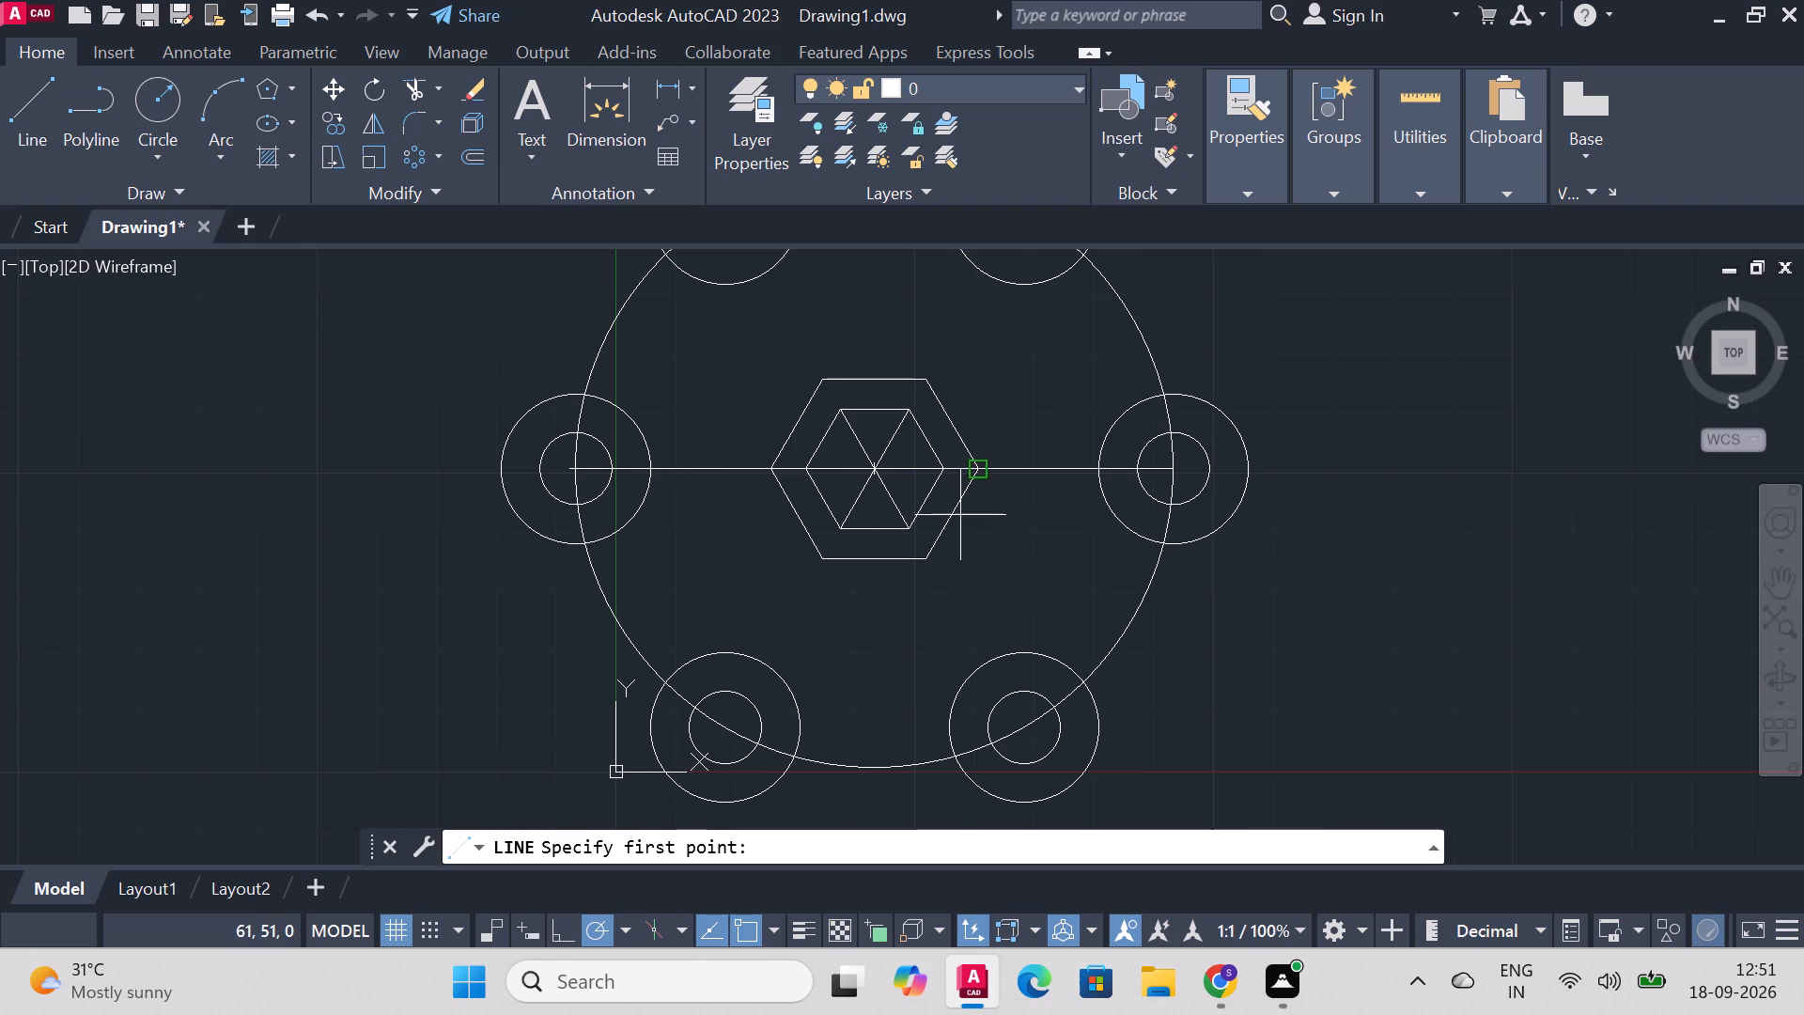
{"action": "left_click", "coordinate": [900, 523]}
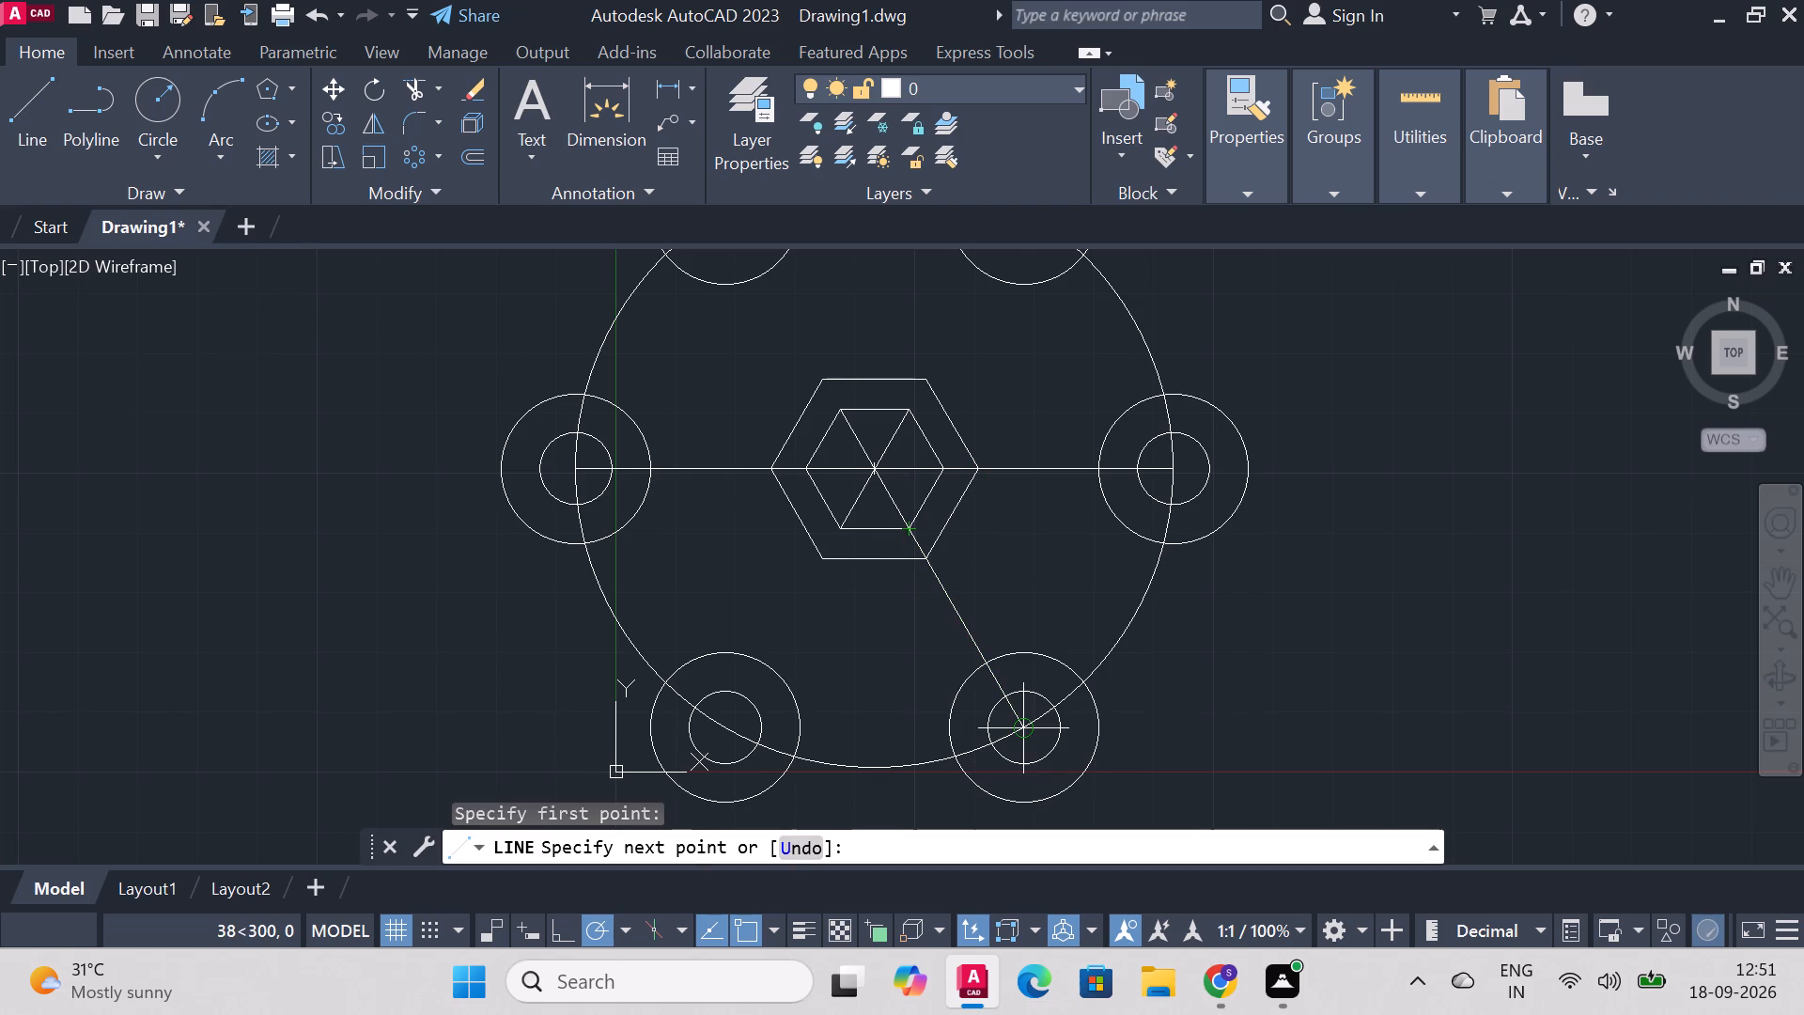
{"action": "left_click", "coordinate": [1027, 725]}
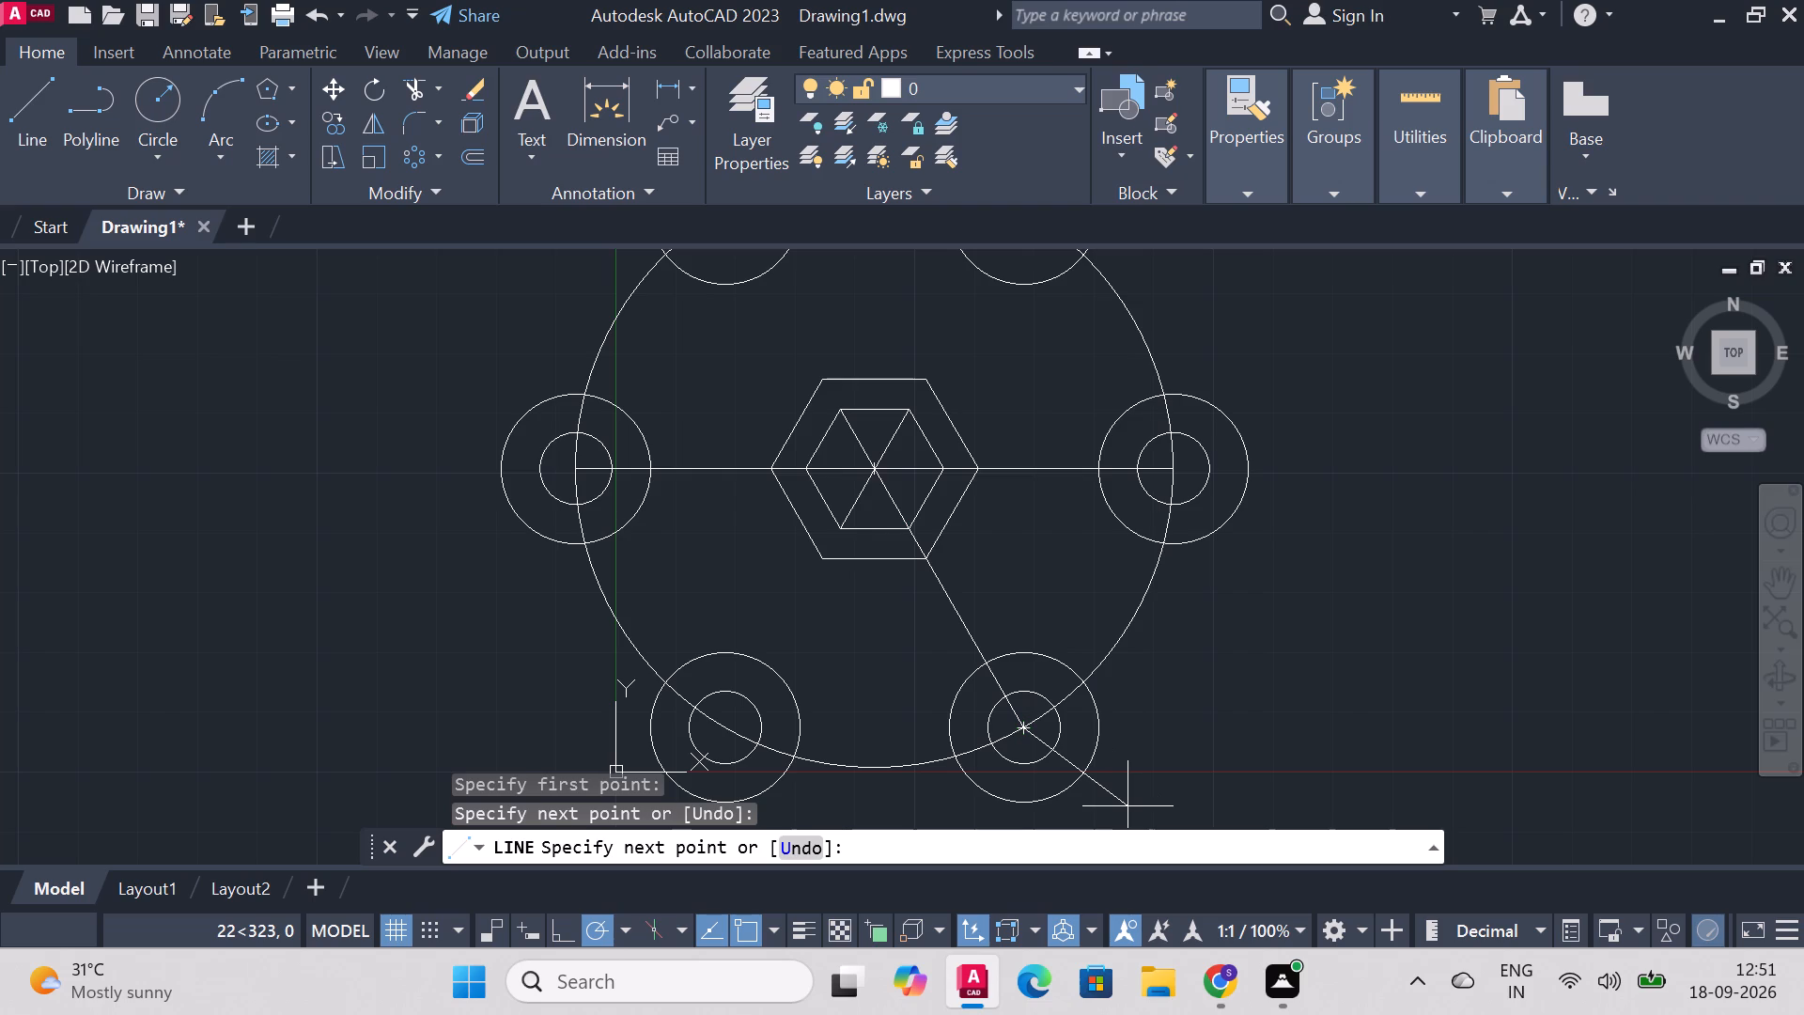
{"action": "key", "text": "Escape"}
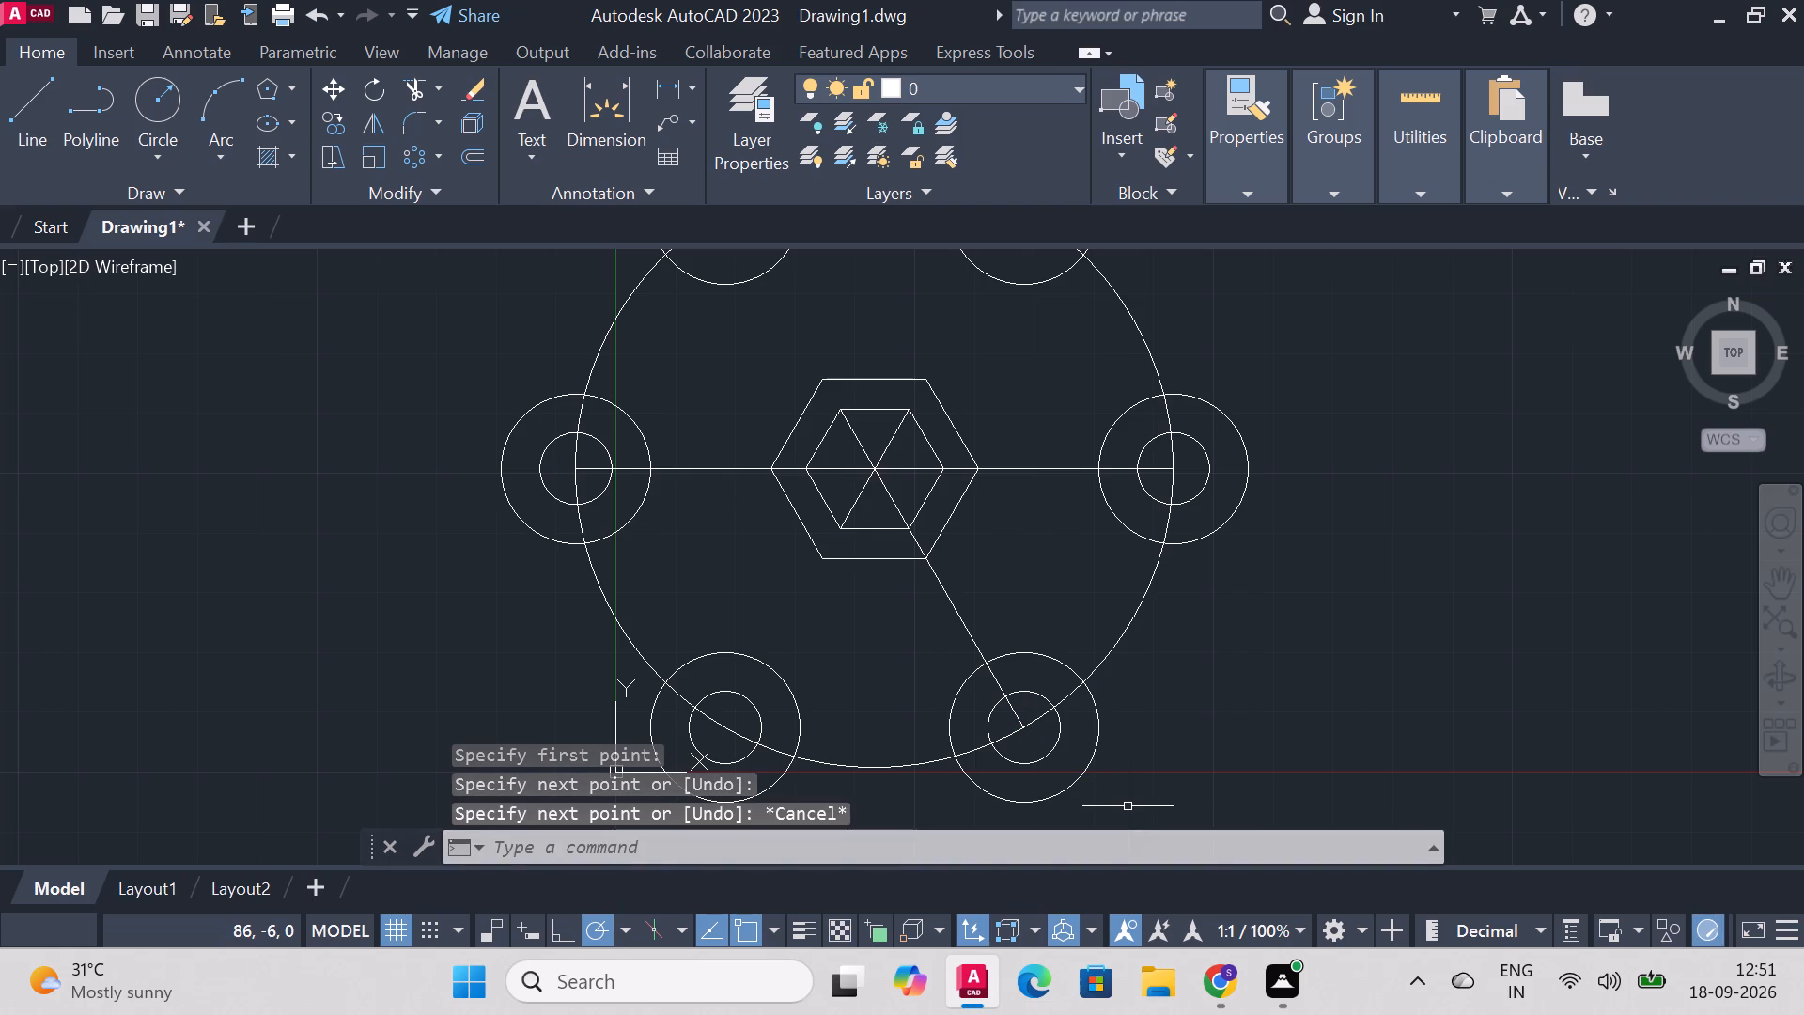
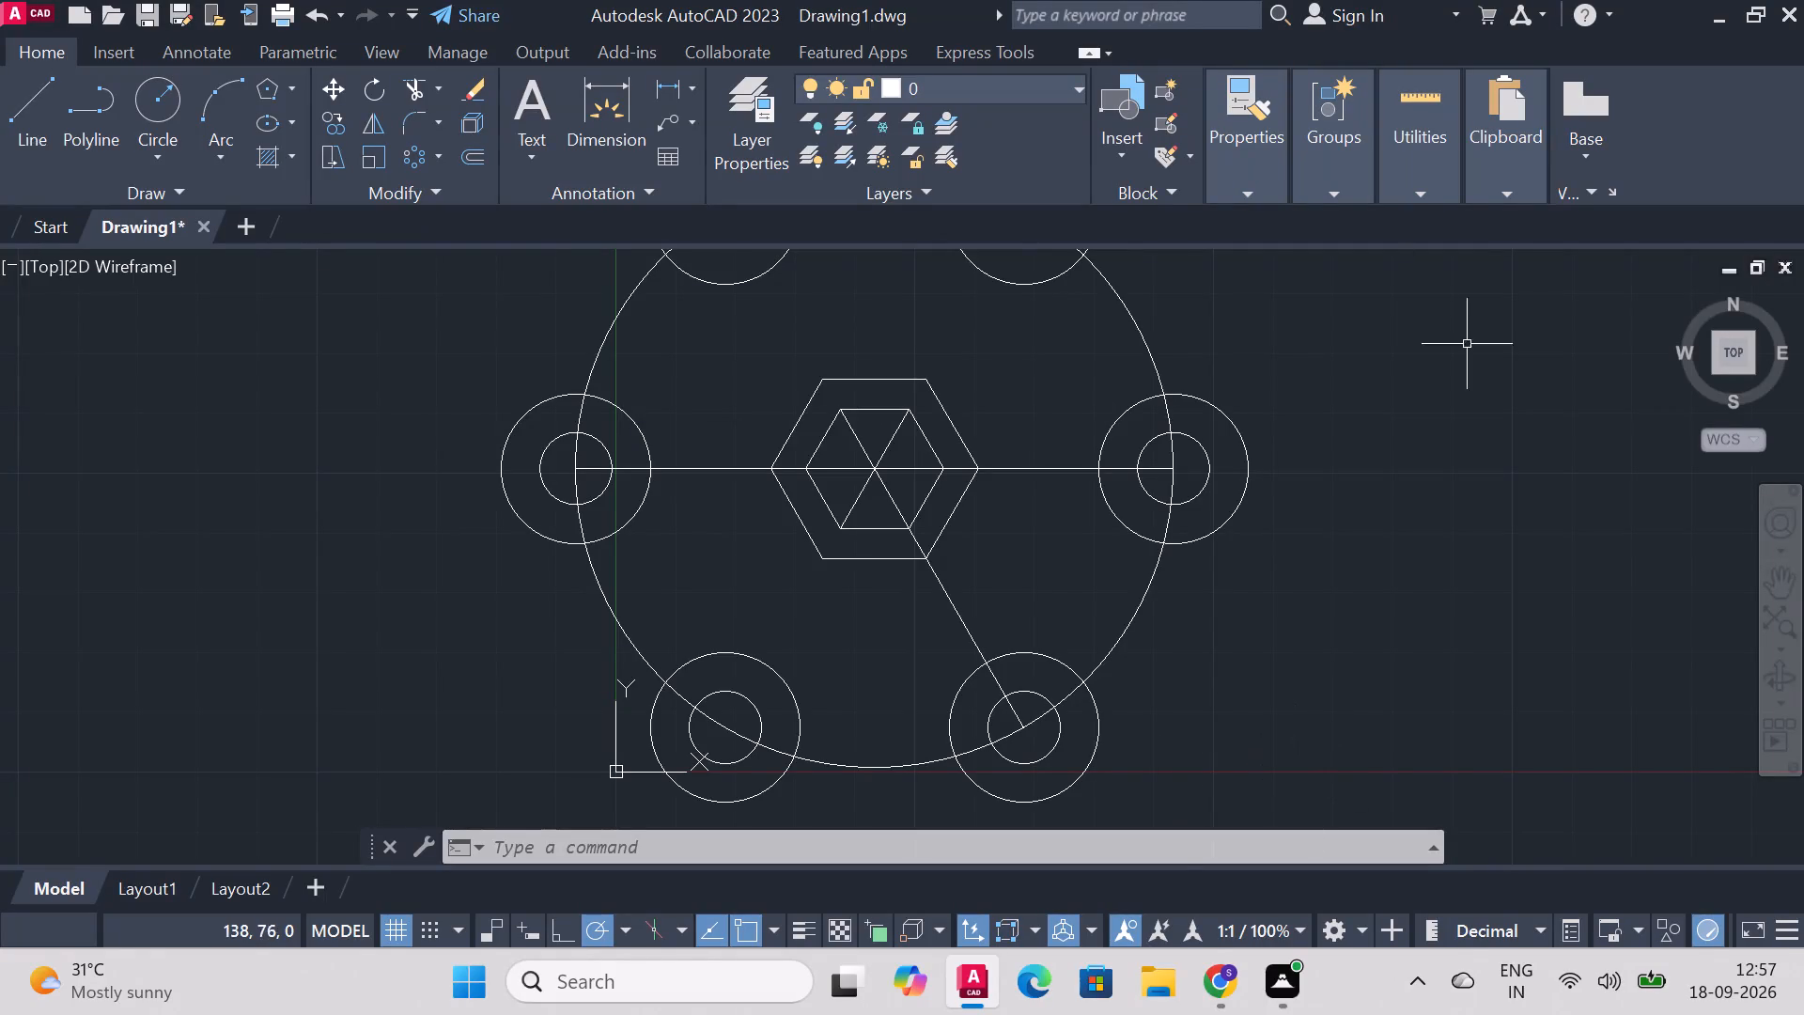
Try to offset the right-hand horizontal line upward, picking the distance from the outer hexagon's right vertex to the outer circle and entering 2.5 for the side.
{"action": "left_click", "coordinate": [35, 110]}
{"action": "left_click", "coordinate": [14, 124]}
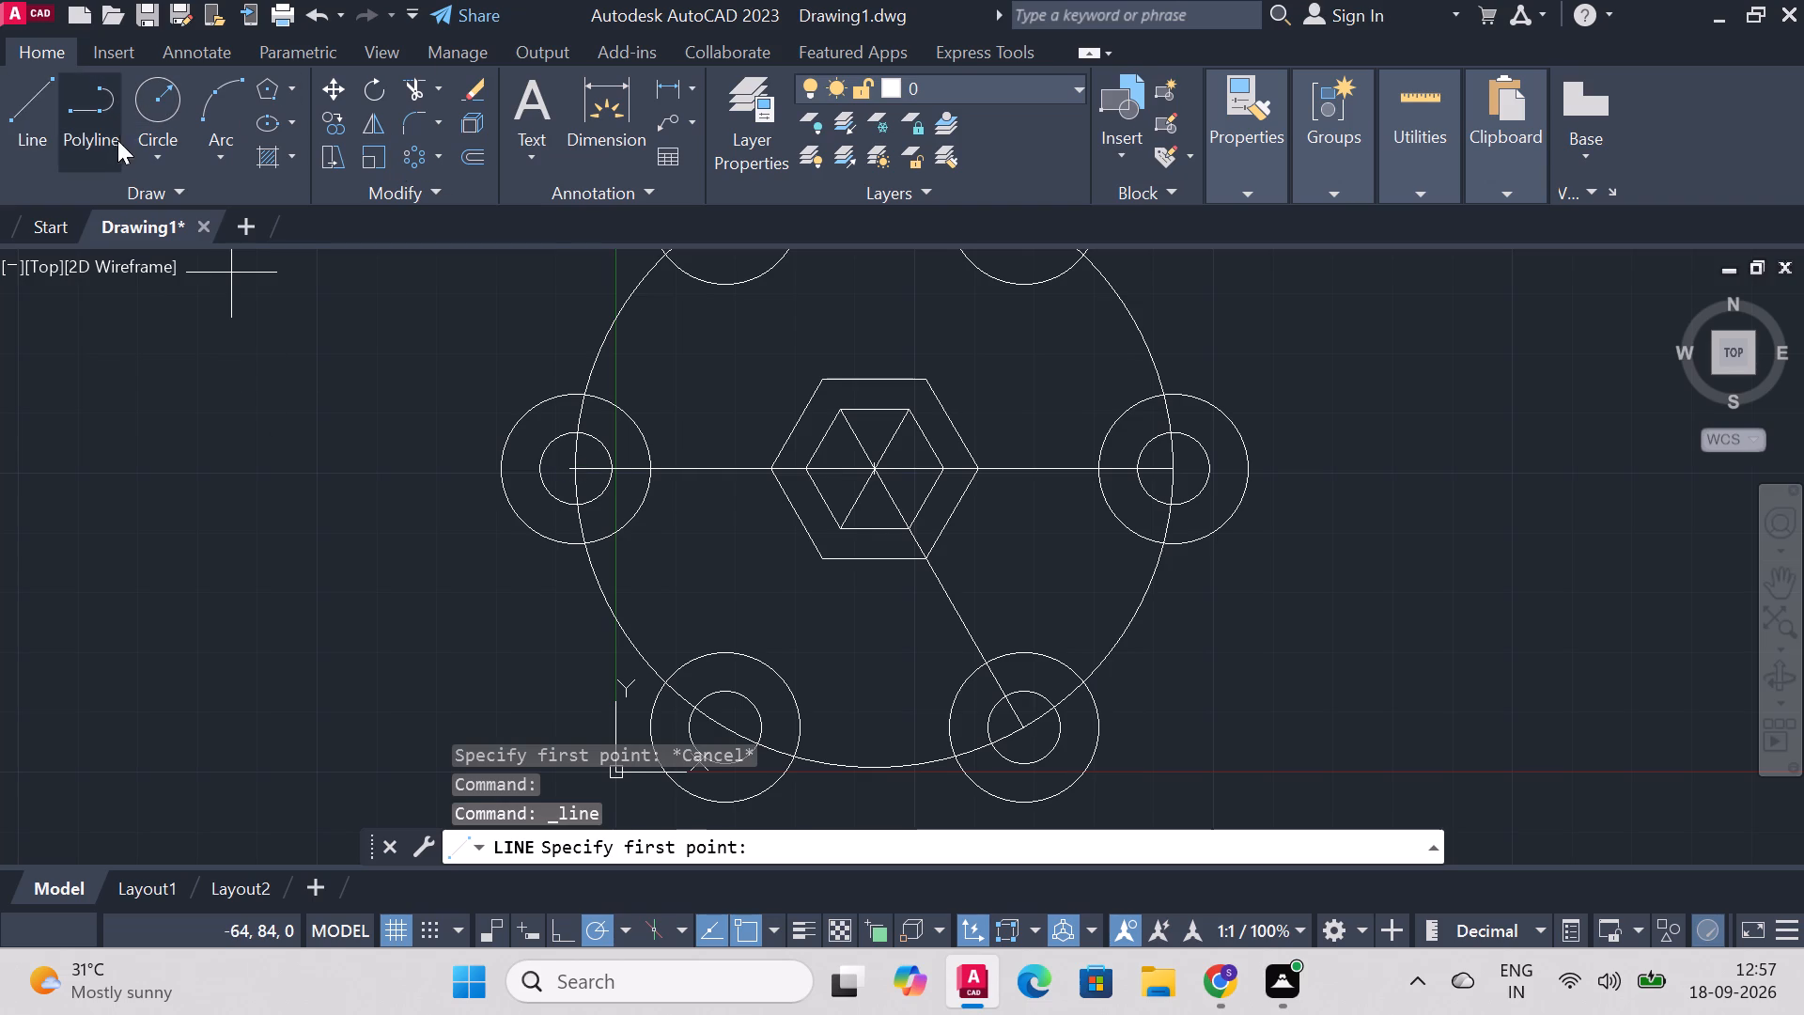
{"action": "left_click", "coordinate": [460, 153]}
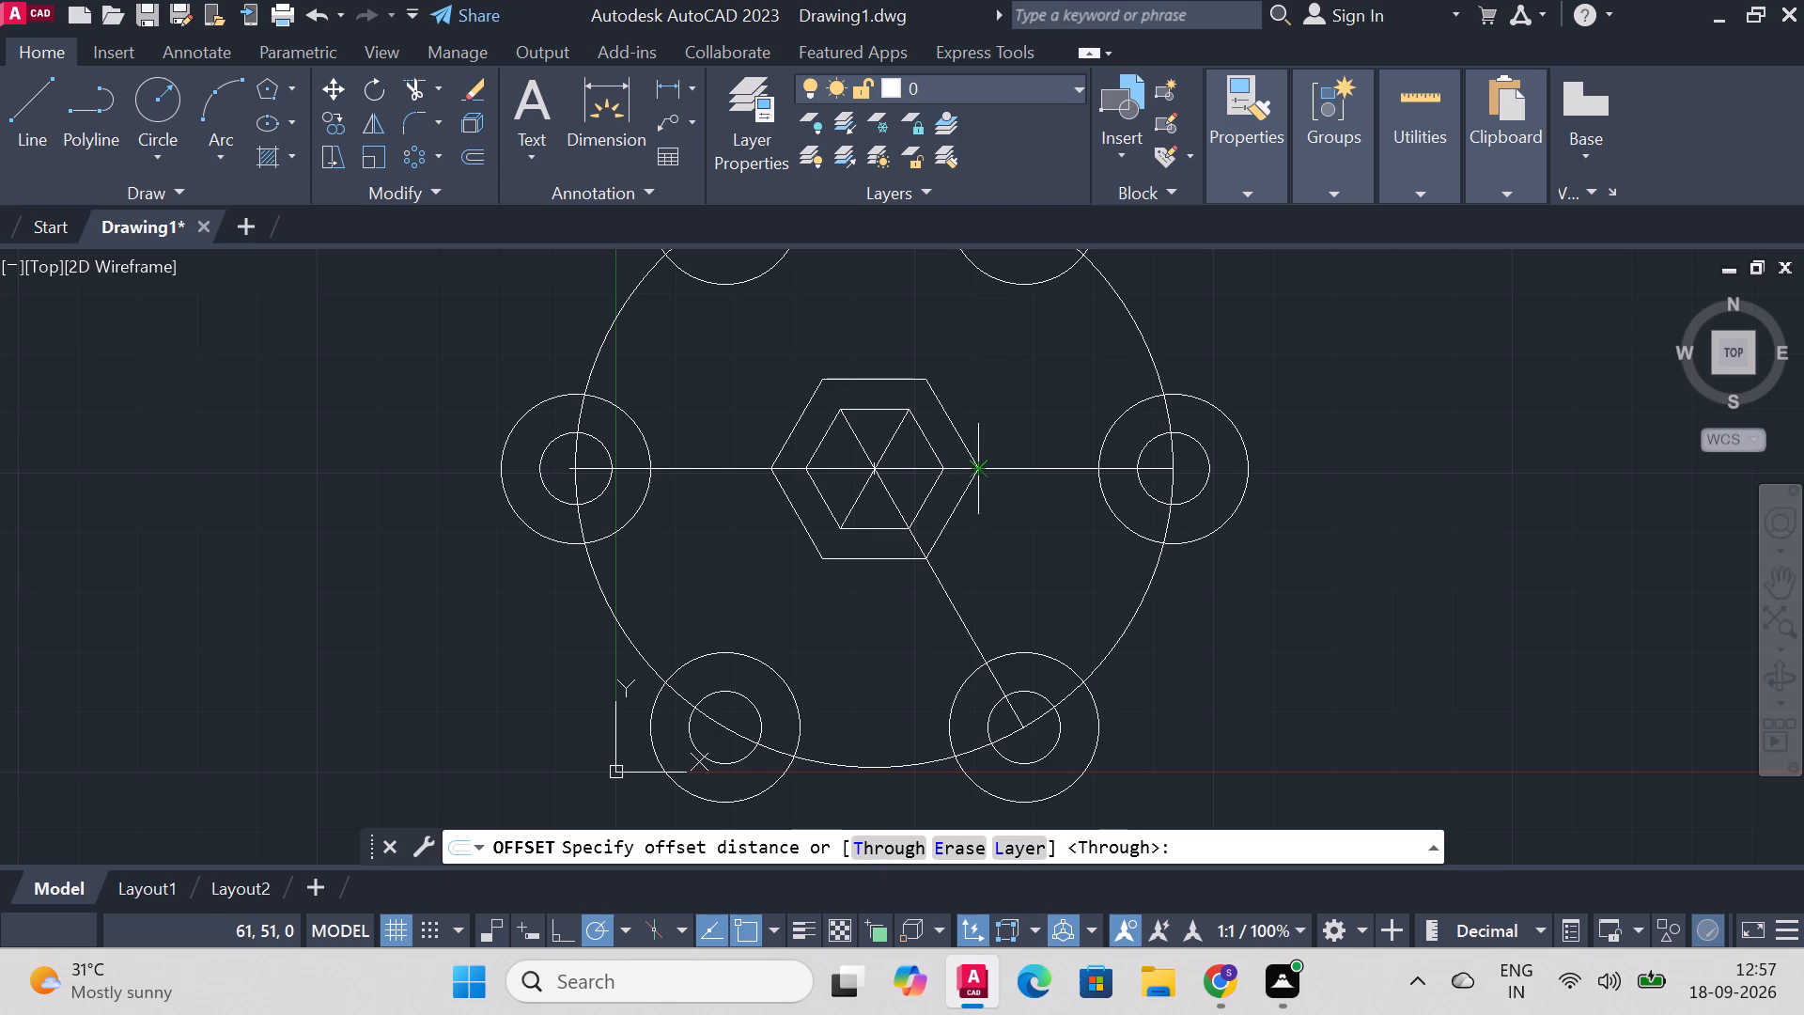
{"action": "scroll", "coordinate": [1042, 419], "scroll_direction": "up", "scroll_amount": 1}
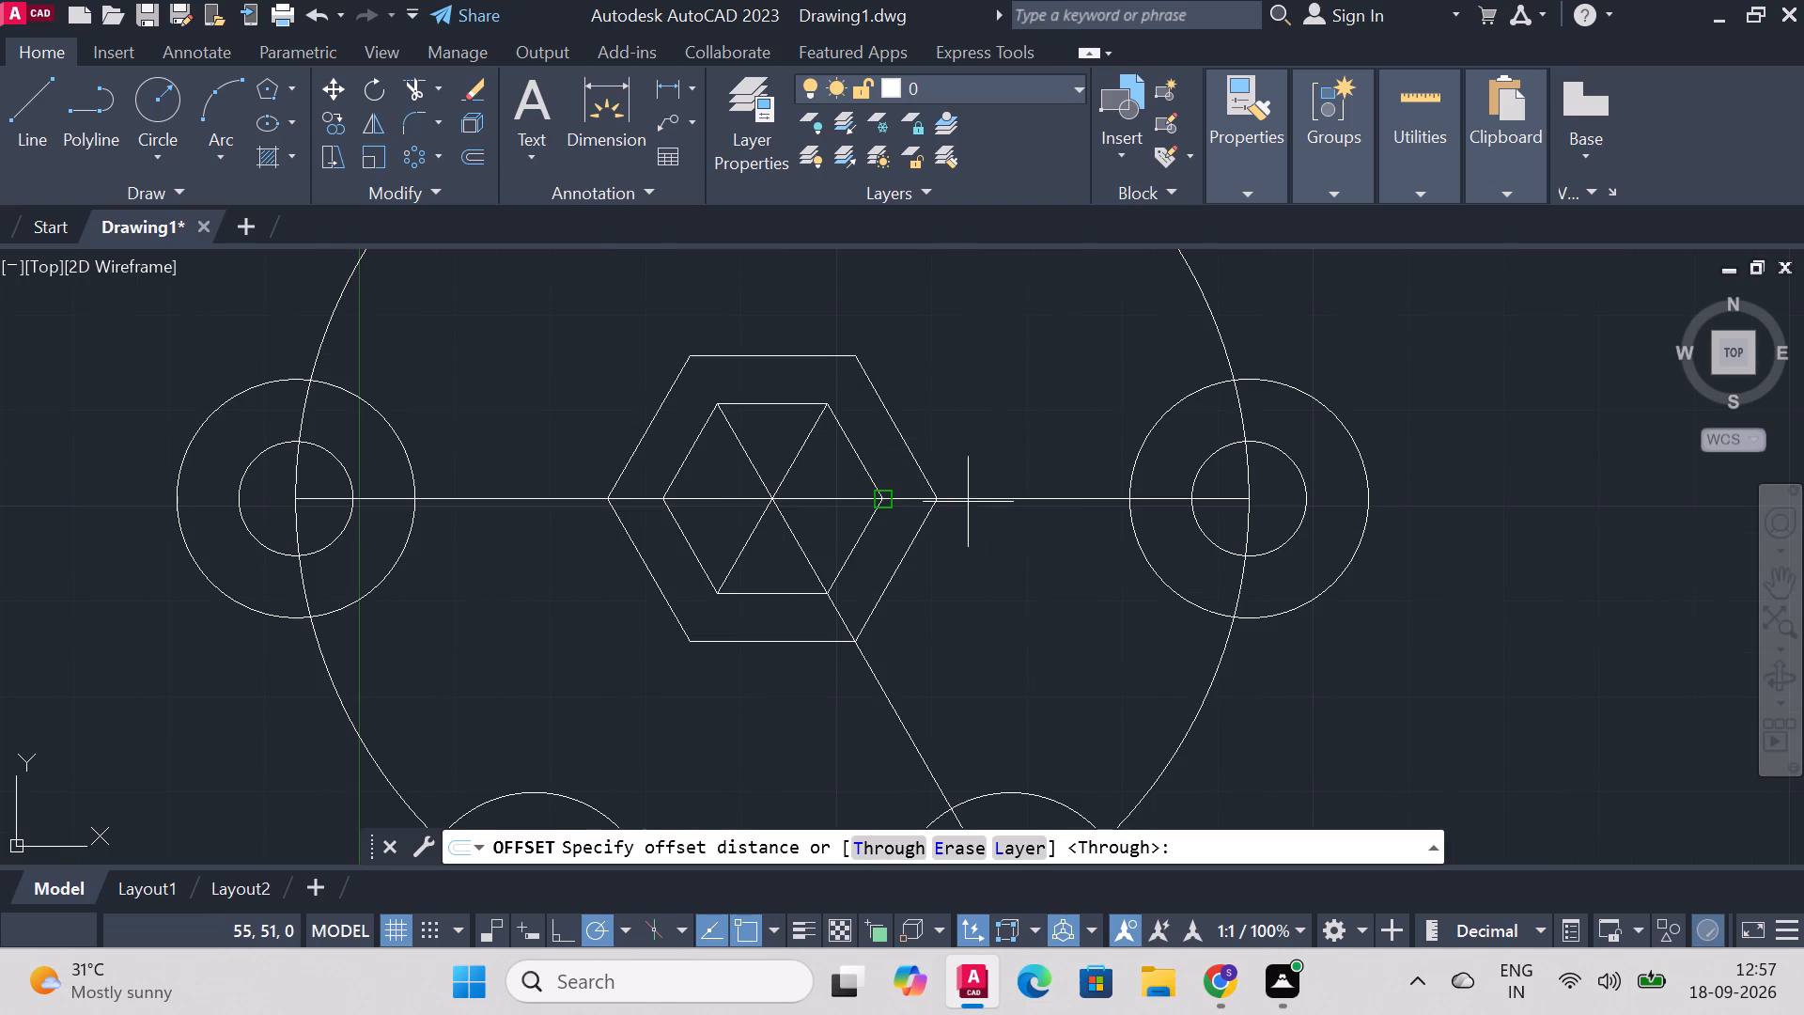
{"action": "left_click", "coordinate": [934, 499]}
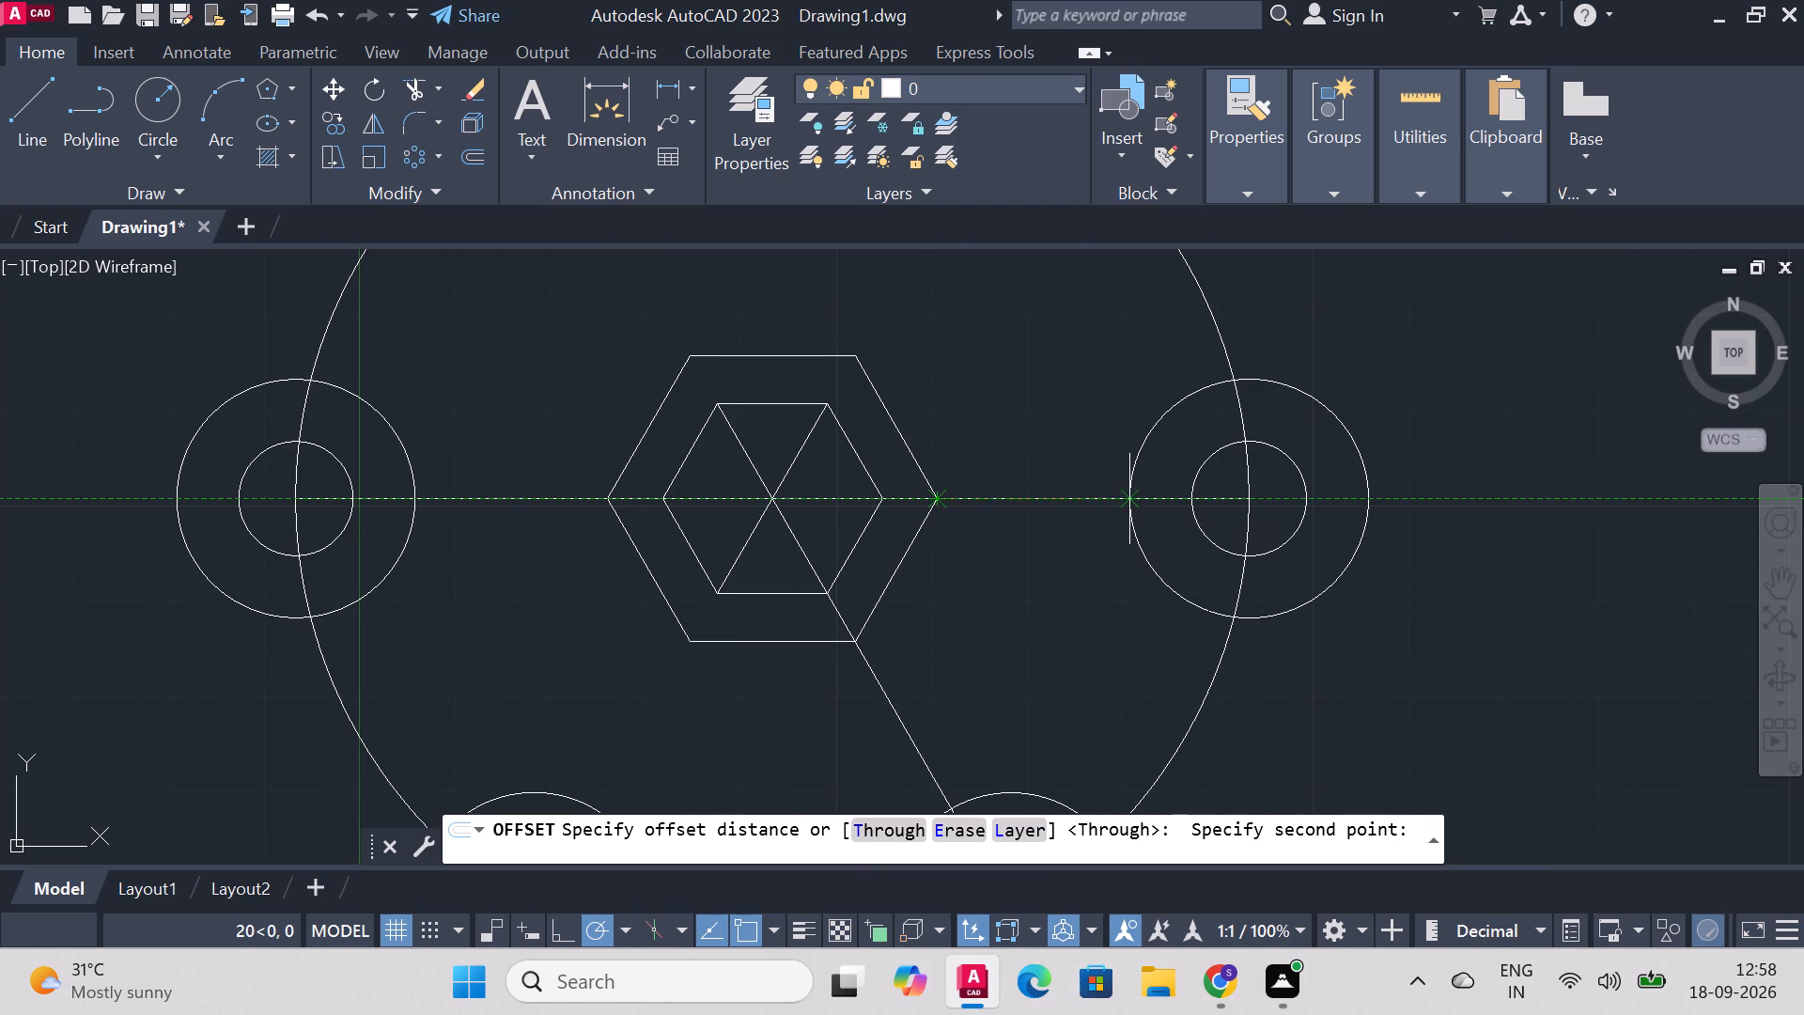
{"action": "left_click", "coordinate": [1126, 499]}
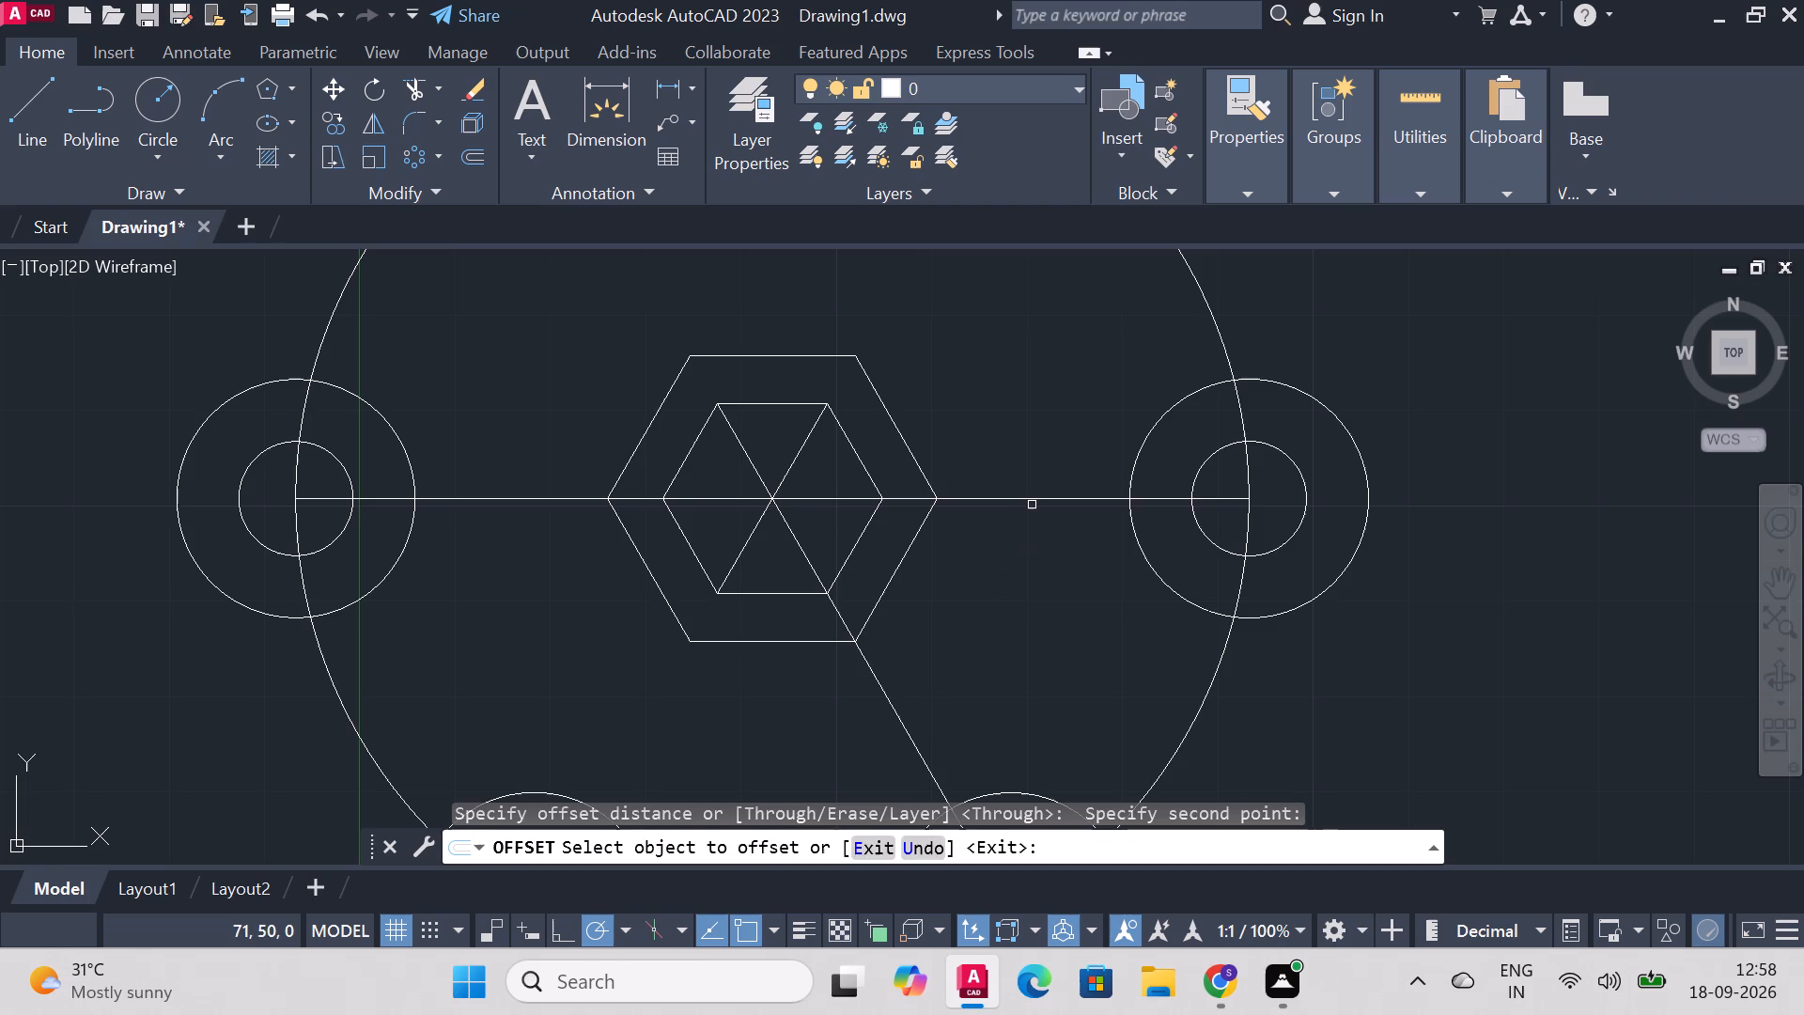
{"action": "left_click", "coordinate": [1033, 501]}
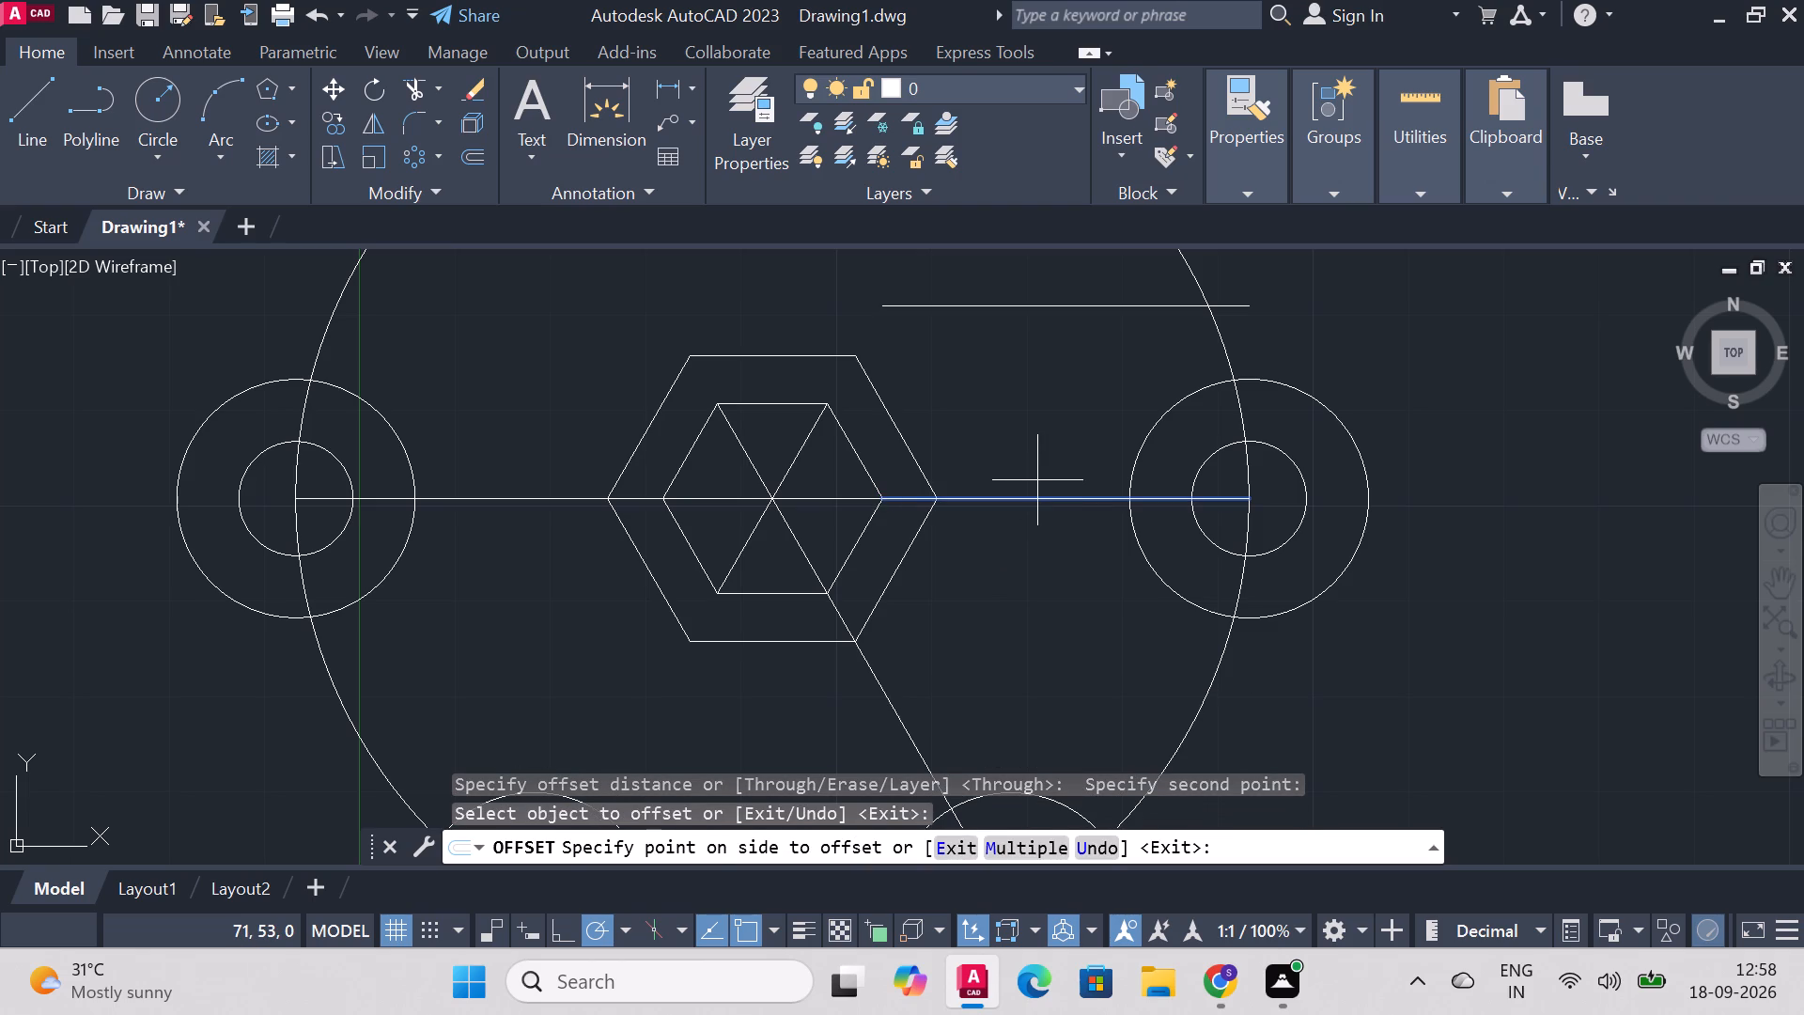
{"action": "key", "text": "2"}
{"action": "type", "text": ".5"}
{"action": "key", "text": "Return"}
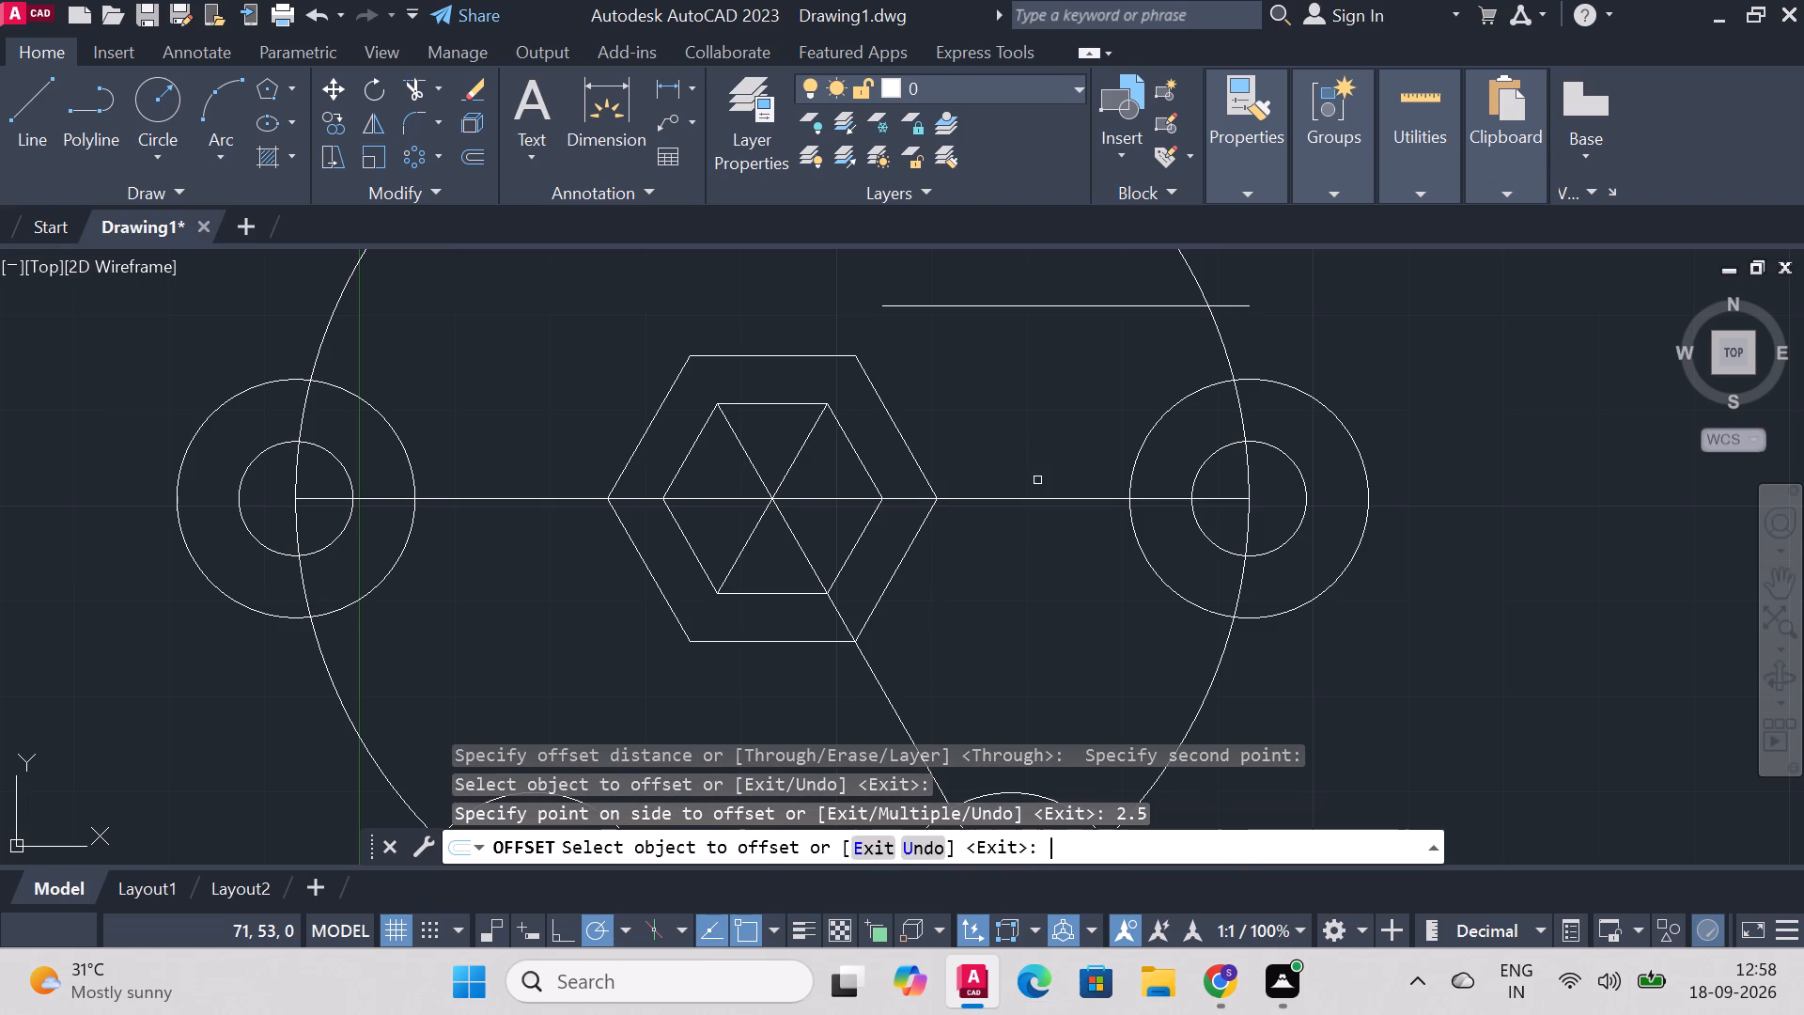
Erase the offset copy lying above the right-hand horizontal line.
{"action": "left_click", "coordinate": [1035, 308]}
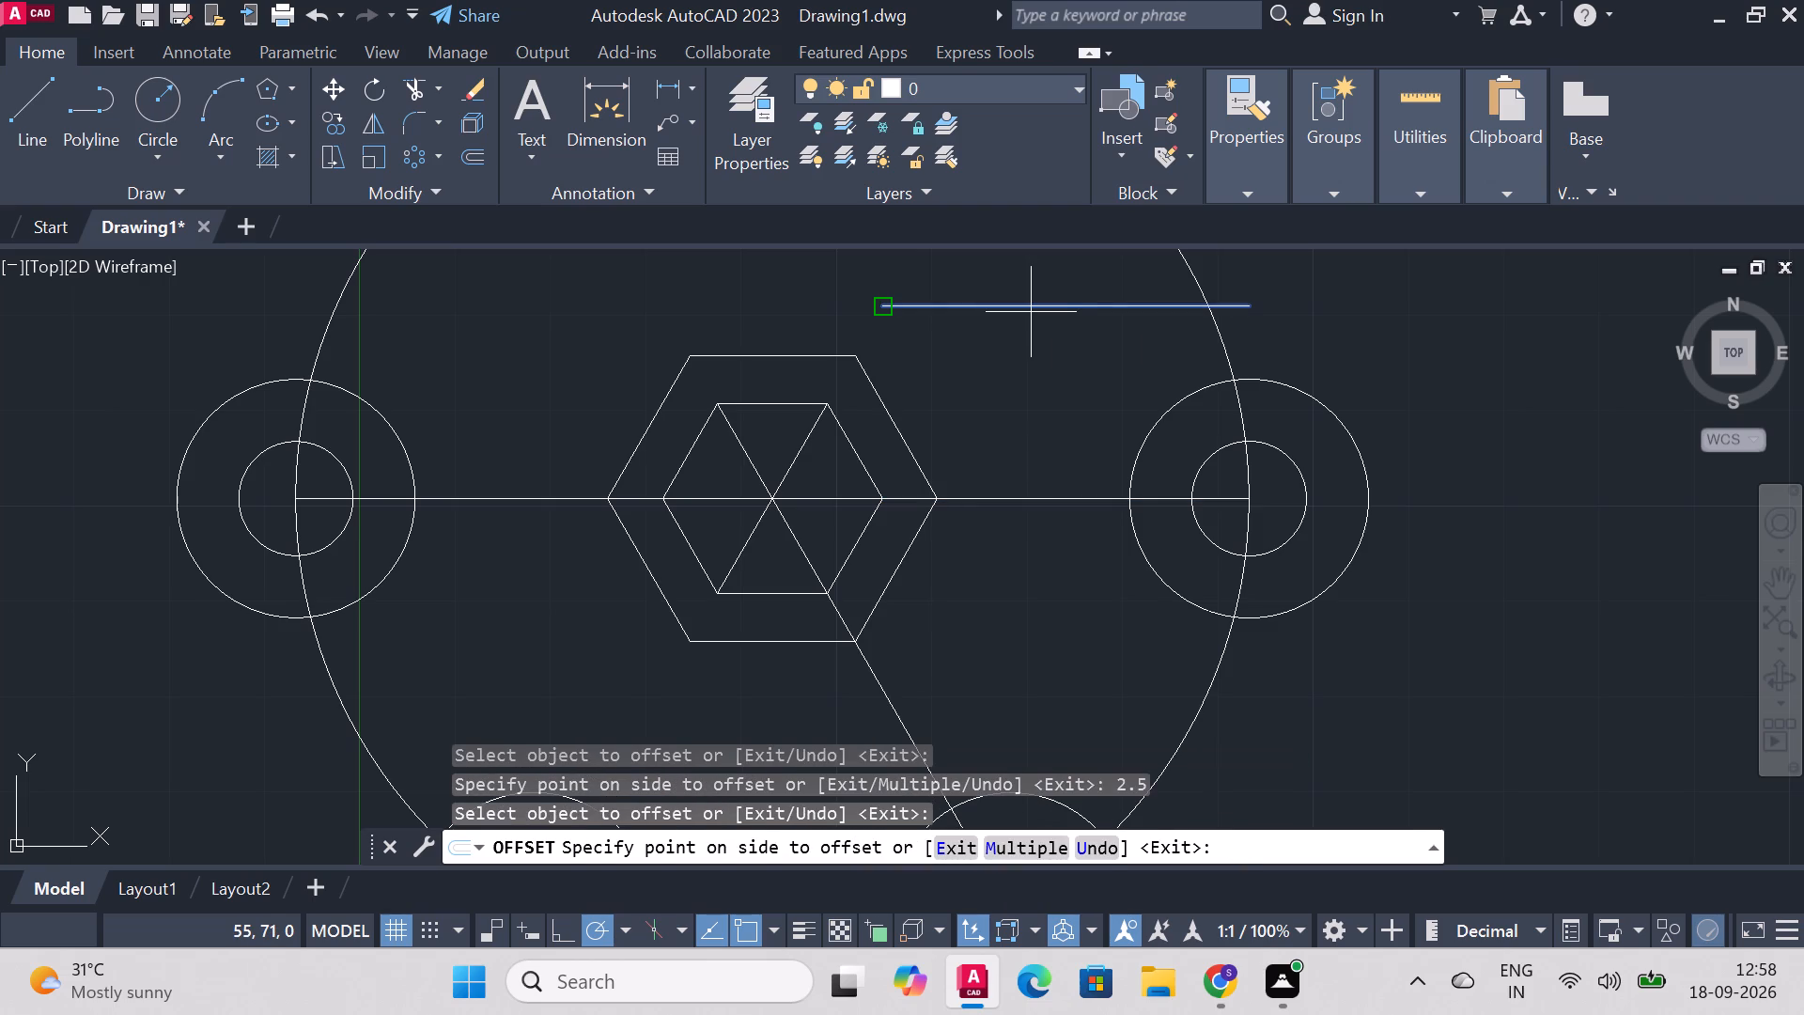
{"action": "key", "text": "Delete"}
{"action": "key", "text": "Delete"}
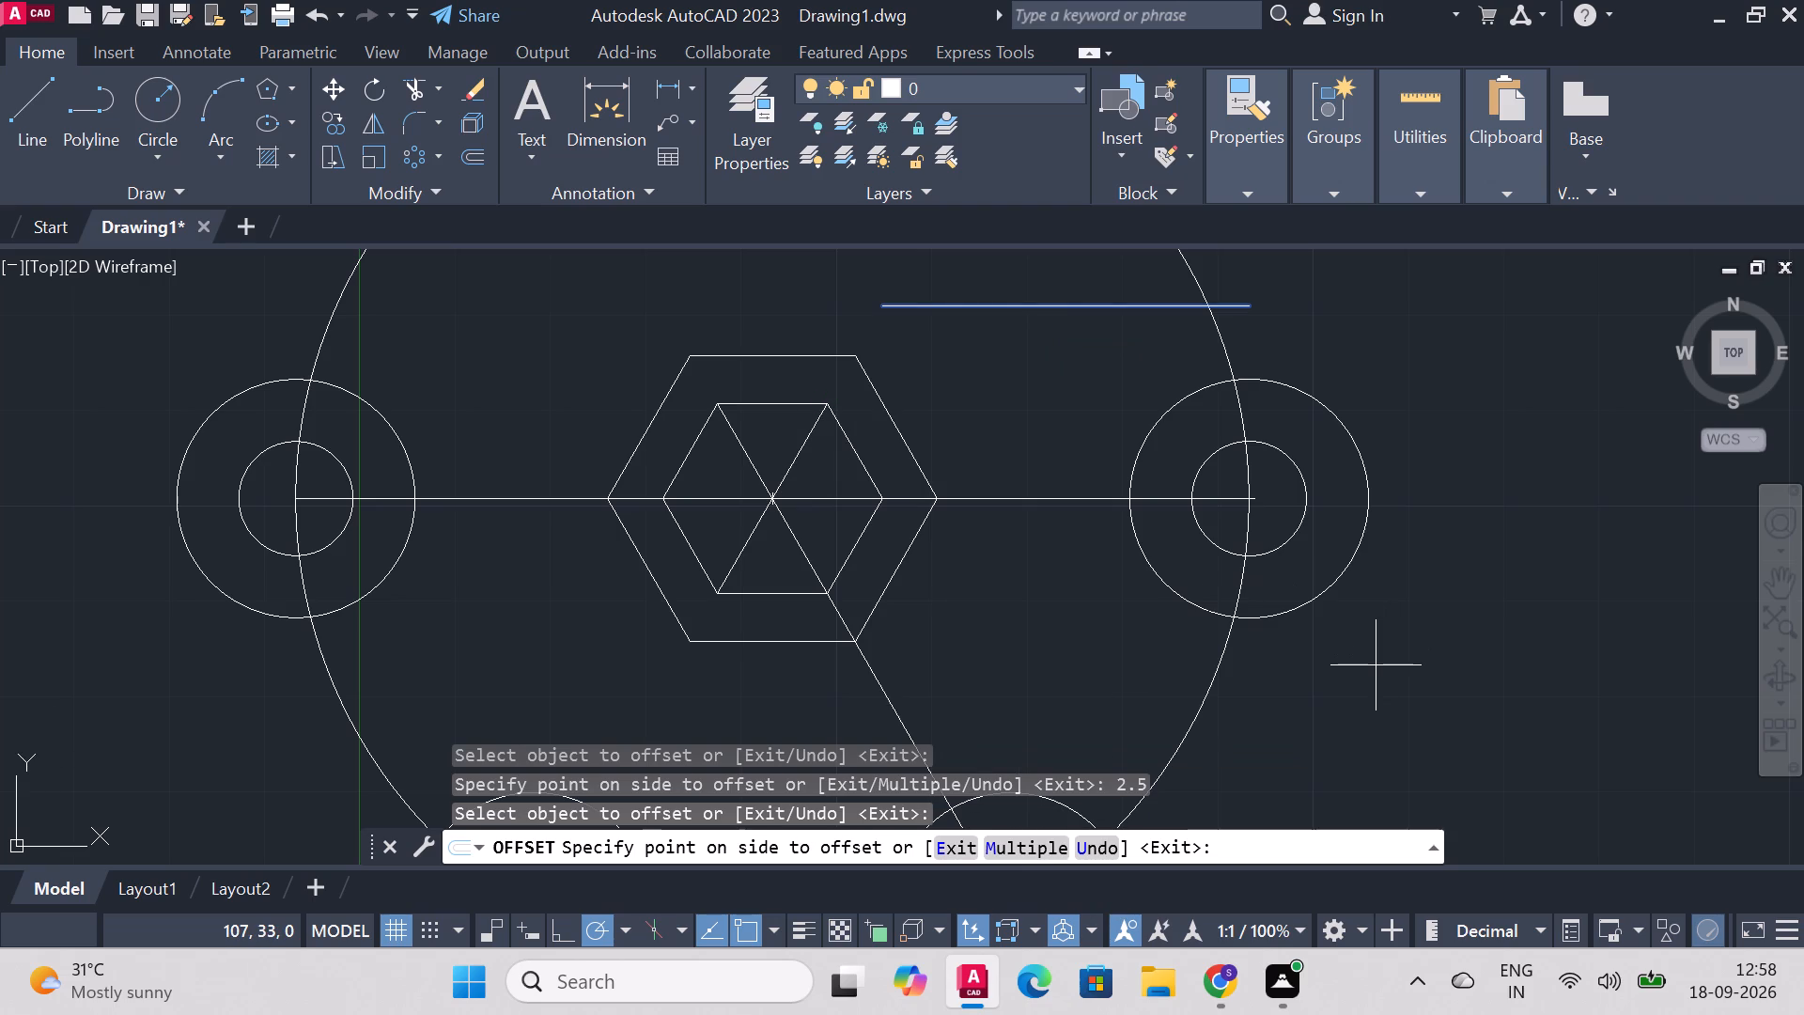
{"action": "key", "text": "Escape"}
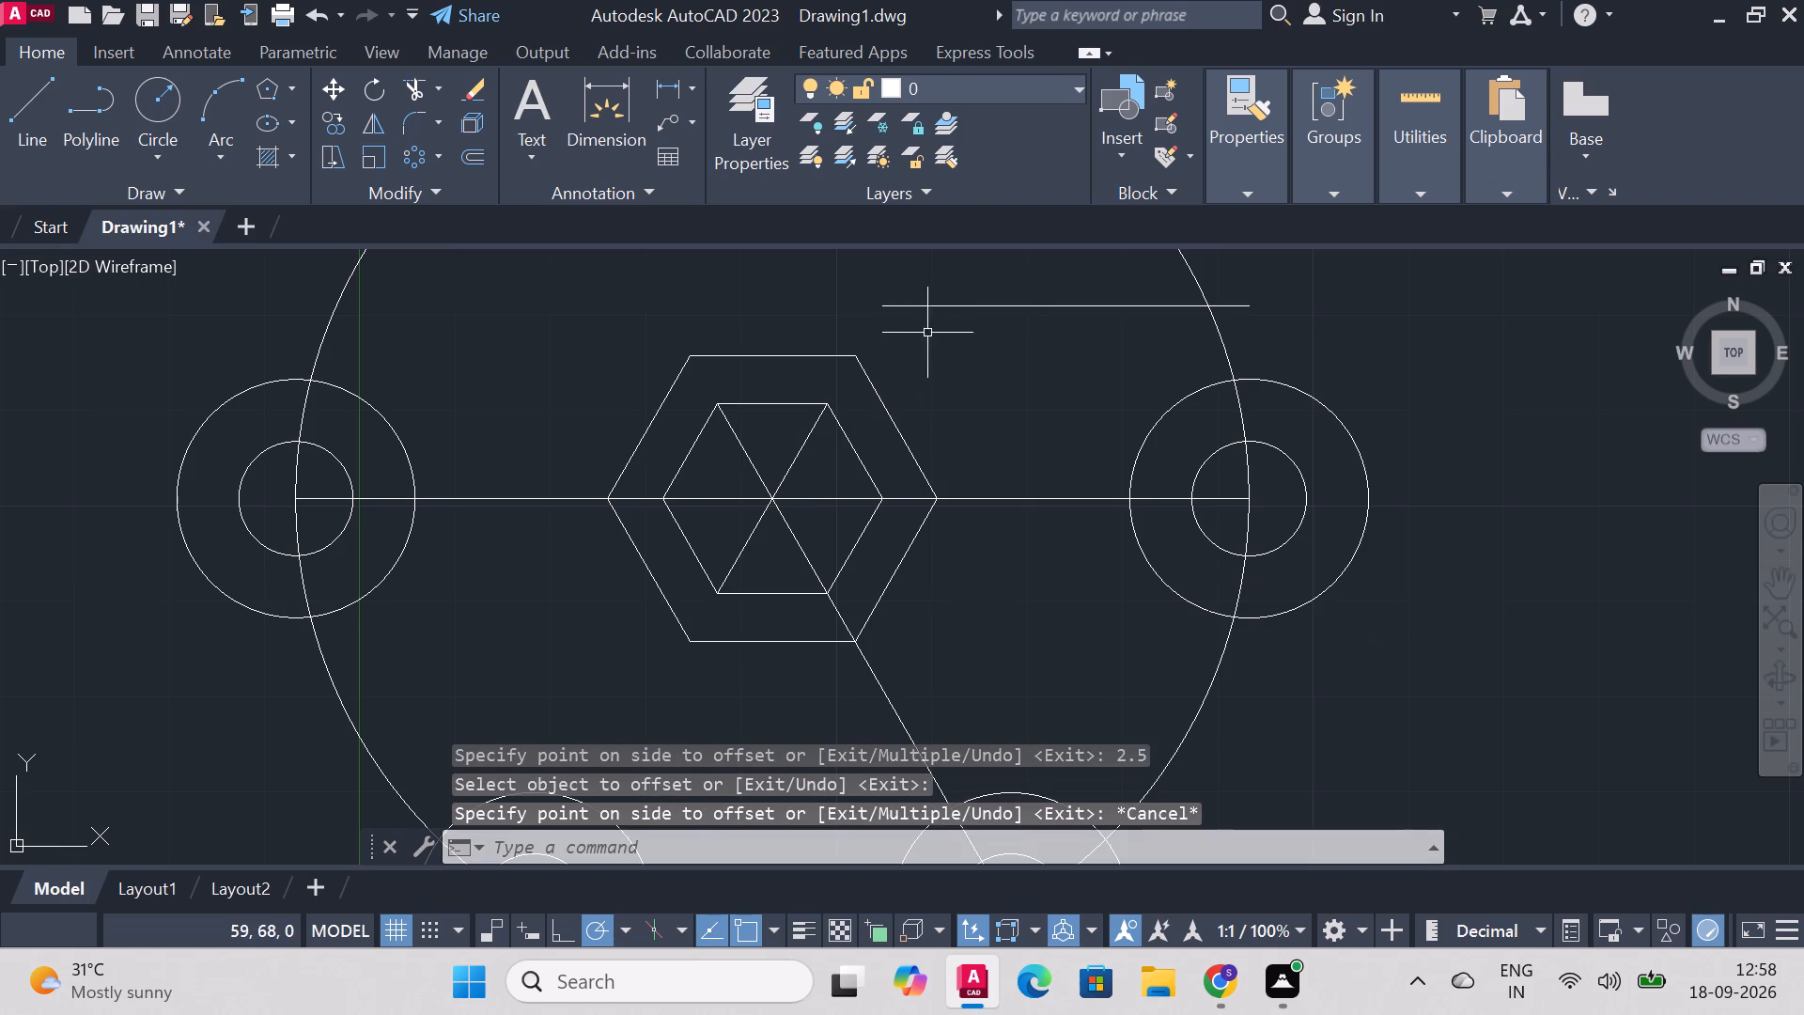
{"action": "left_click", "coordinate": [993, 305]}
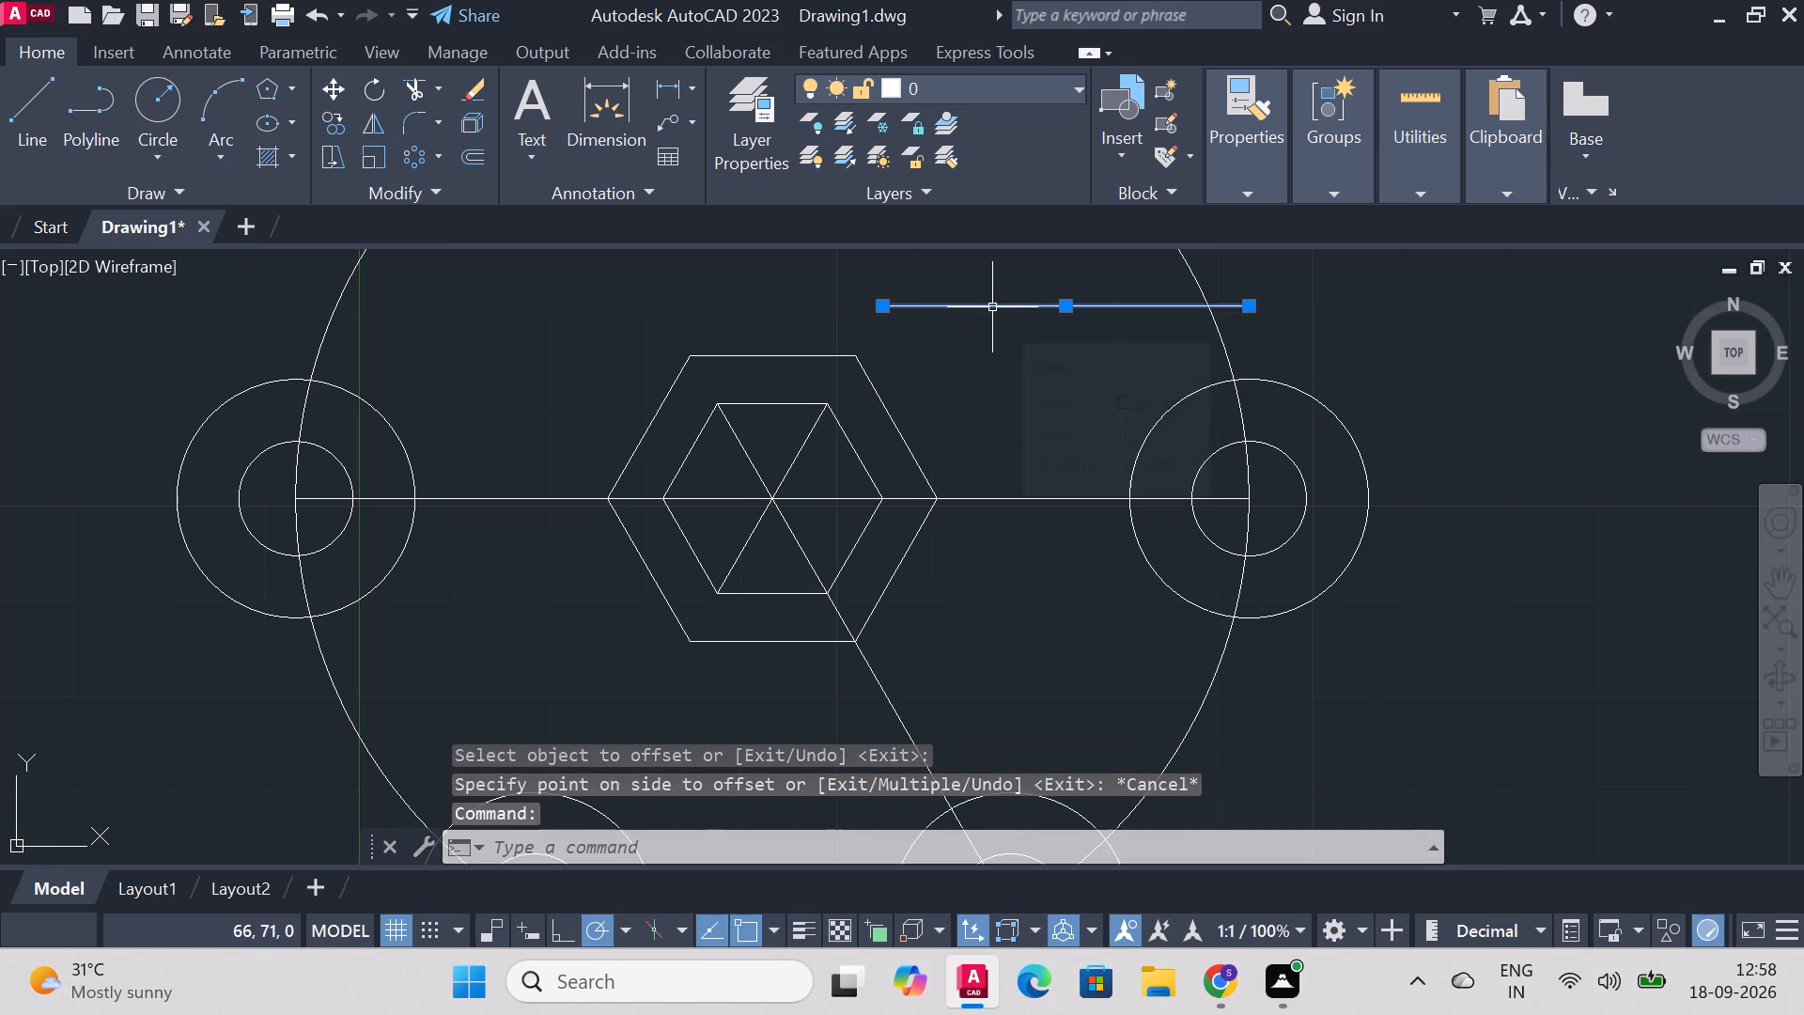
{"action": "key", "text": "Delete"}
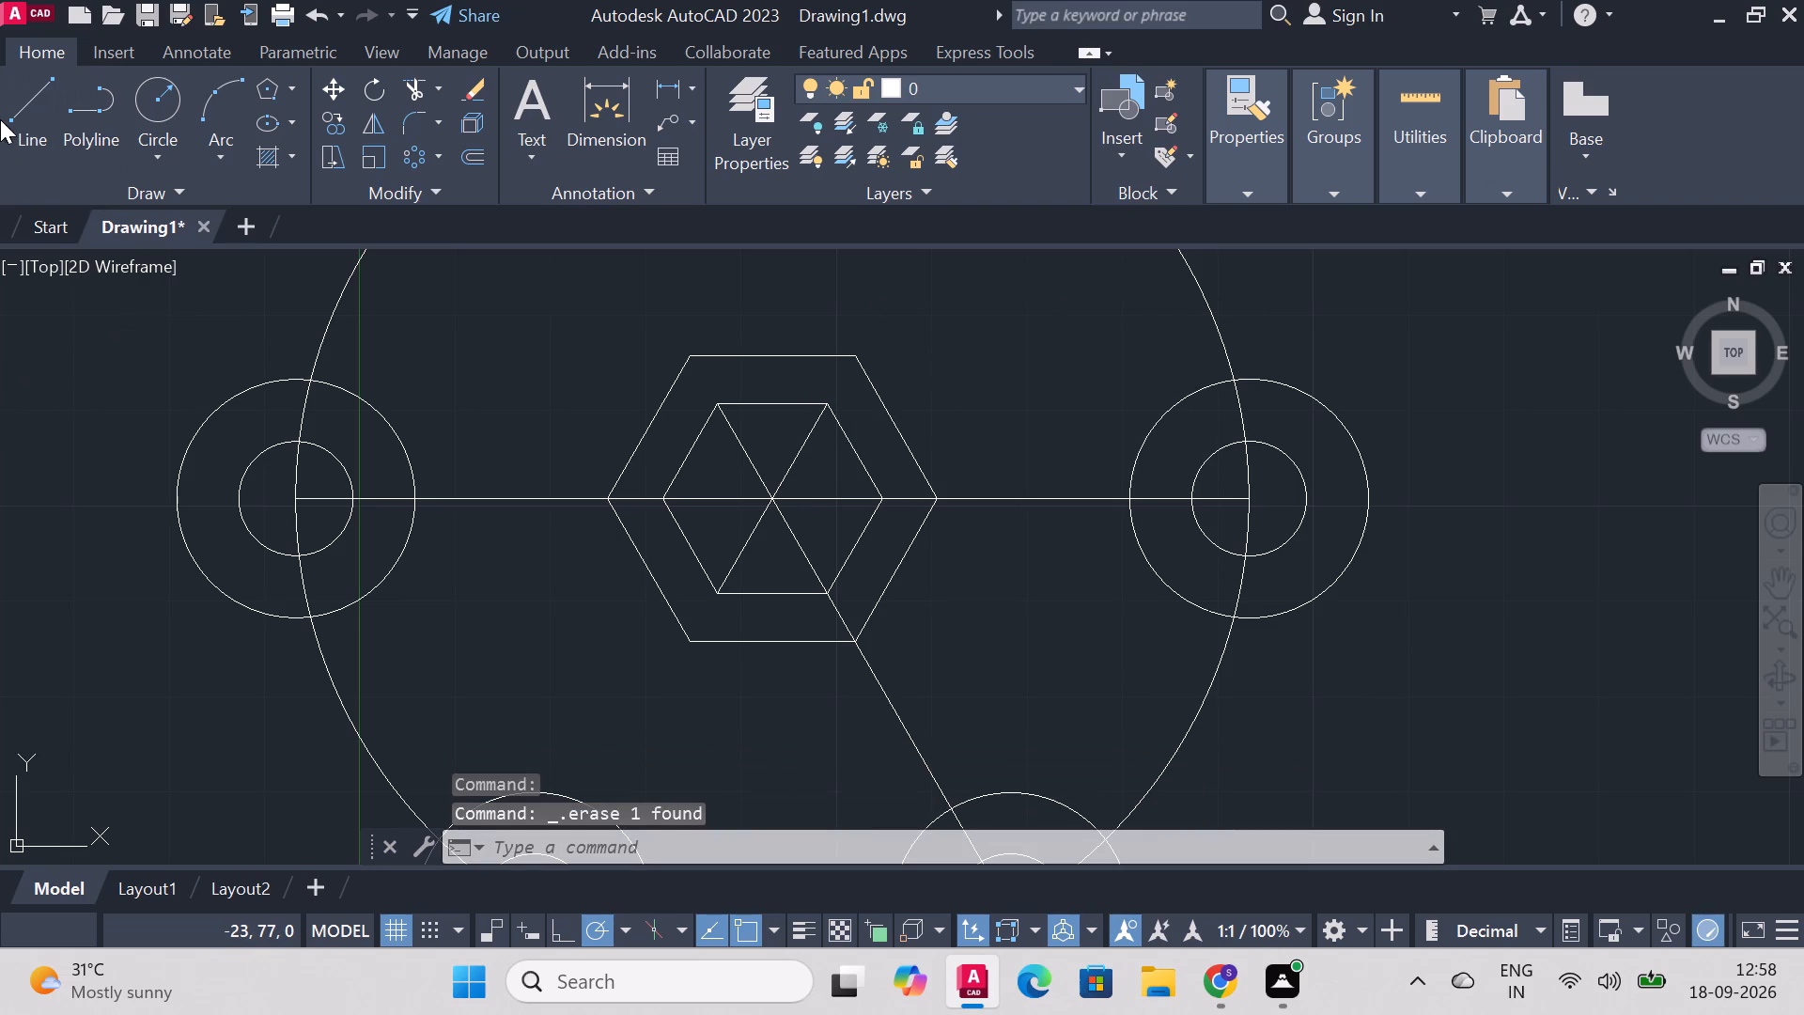
Offset the horizontal line between the inner hexagon and the right circle pair by 2.5 to both its lower and upper sides.
{"action": "left_click", "coordinate": [1000, 500]}
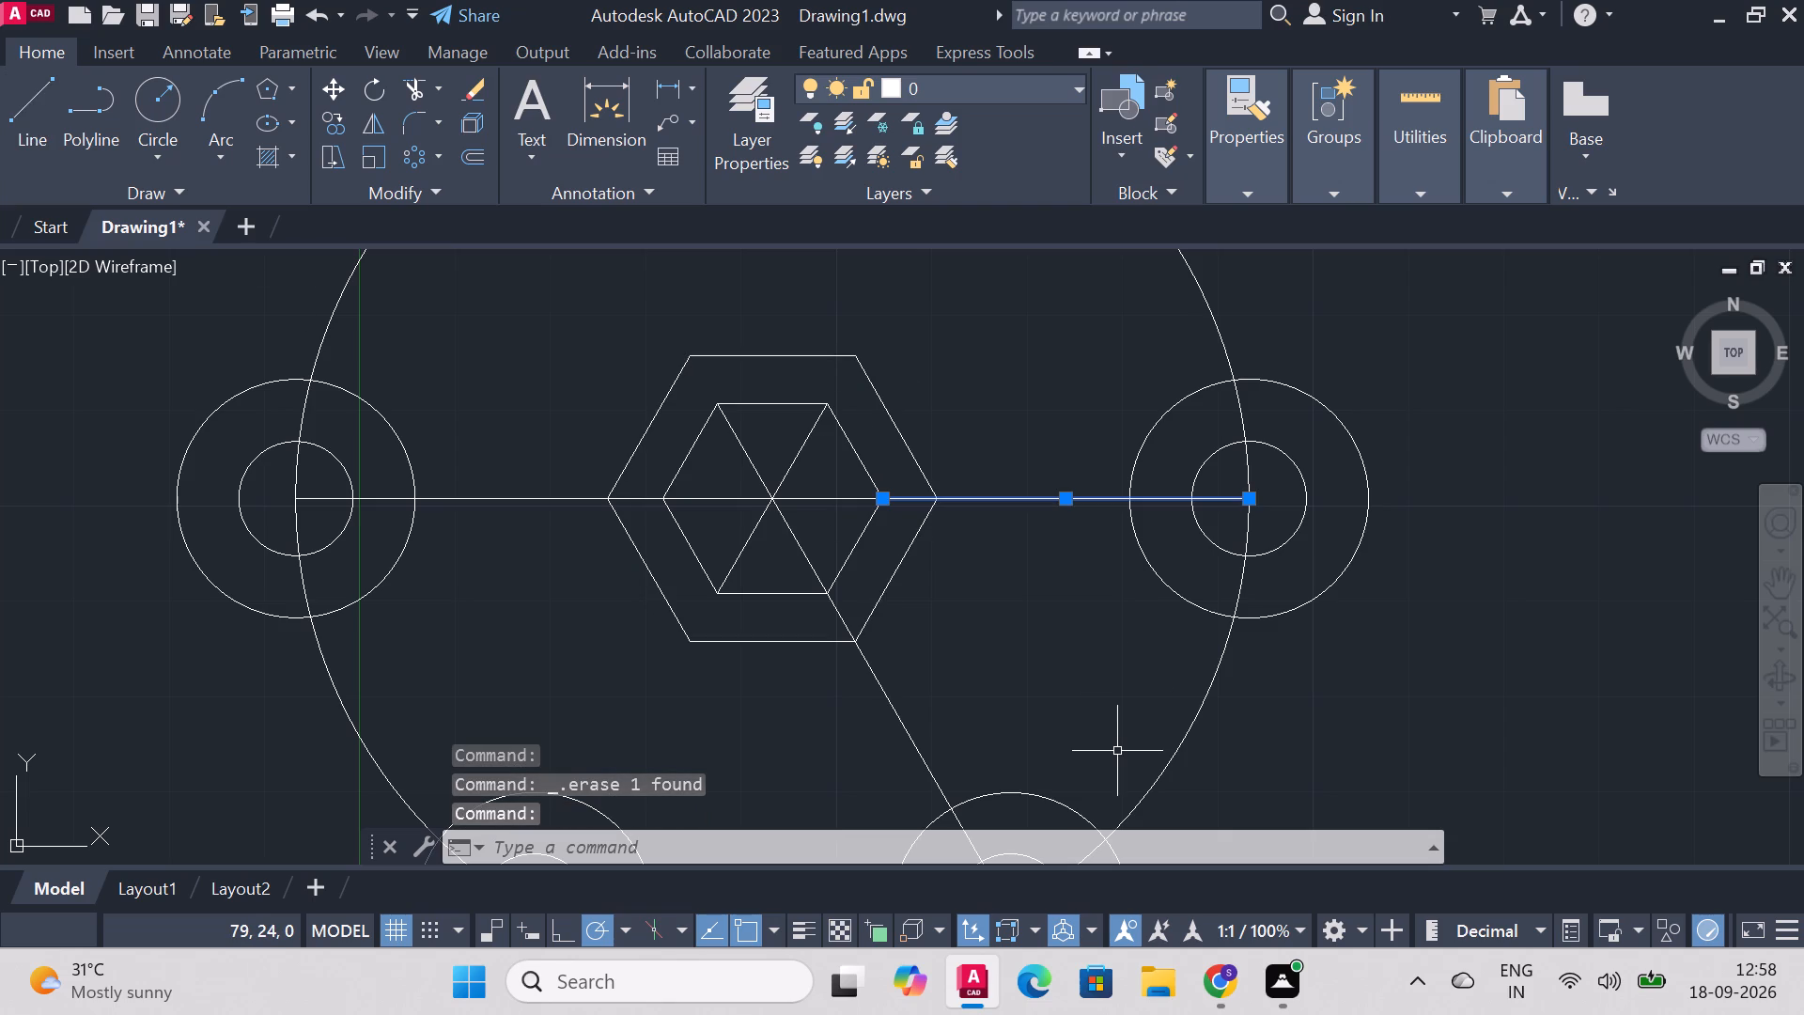
{"action": "type", "text": "offset"}
{"action": "key", "text": "Return"}
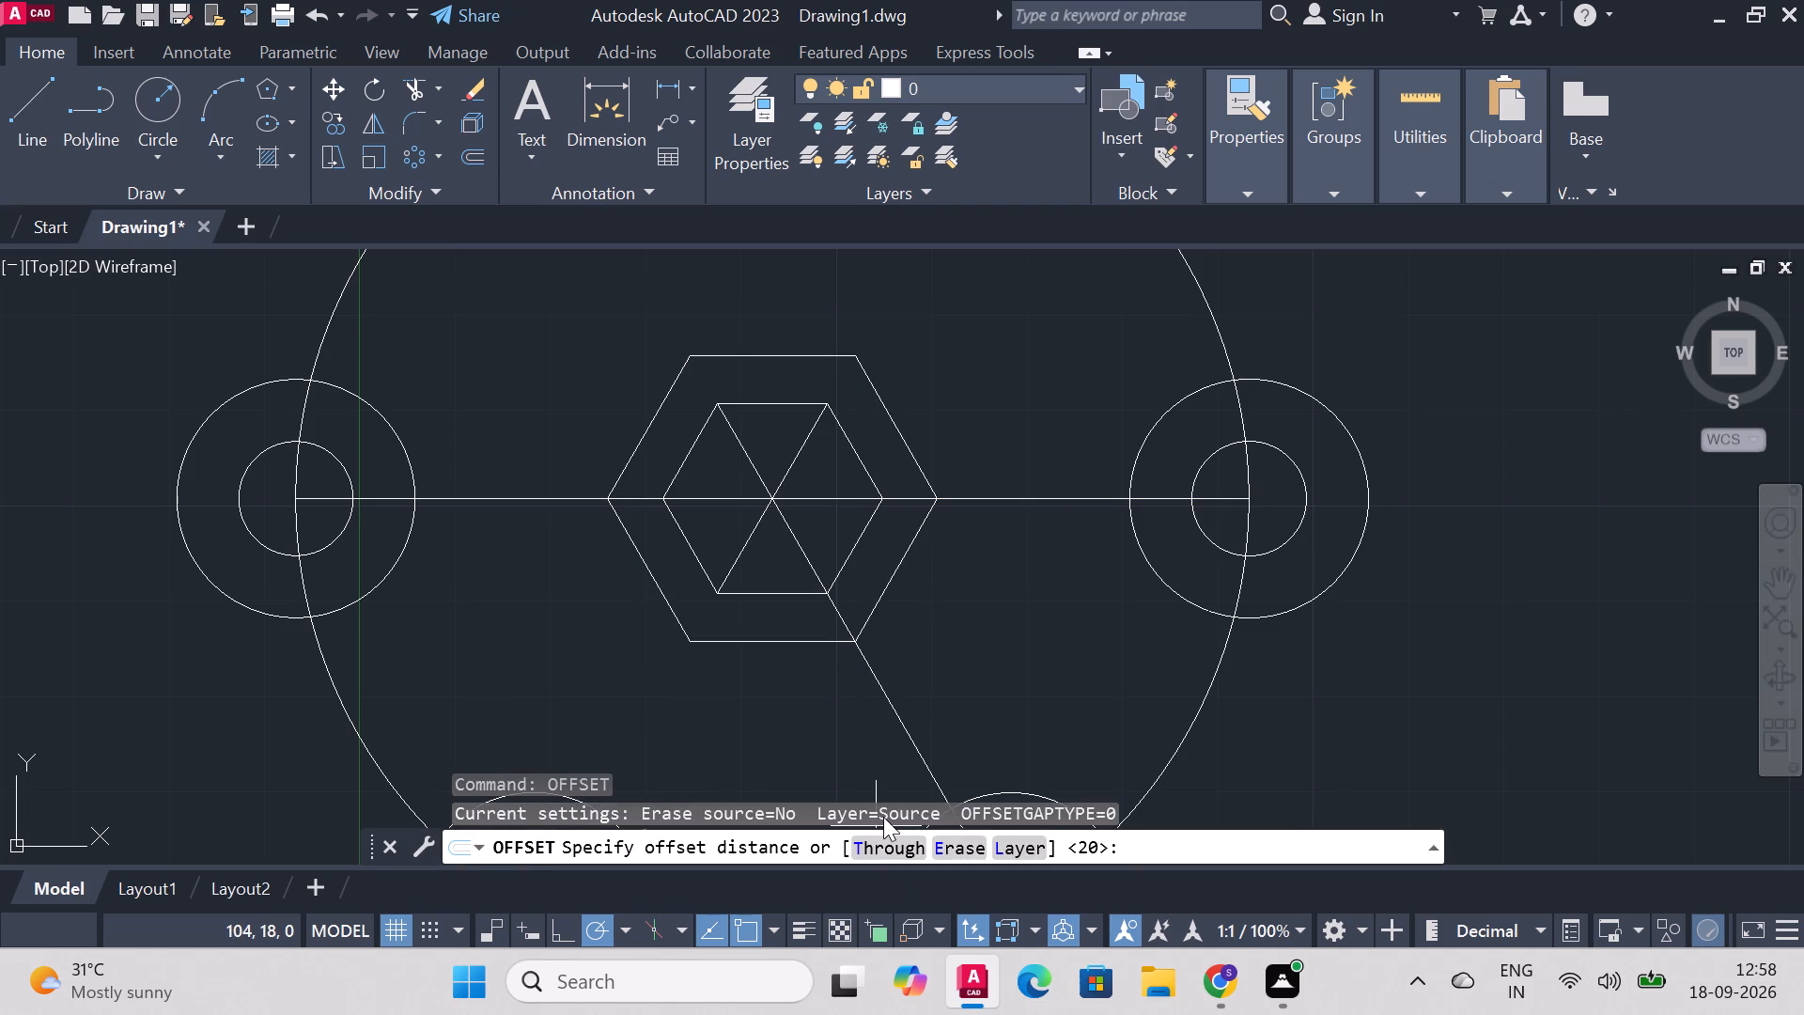
{"action": "key", "text": "1"}
{"action": "key", "text": "BackSpace"}
{"action": "type", "text": "2.5"}
{"action": "key", "text": "Return"}
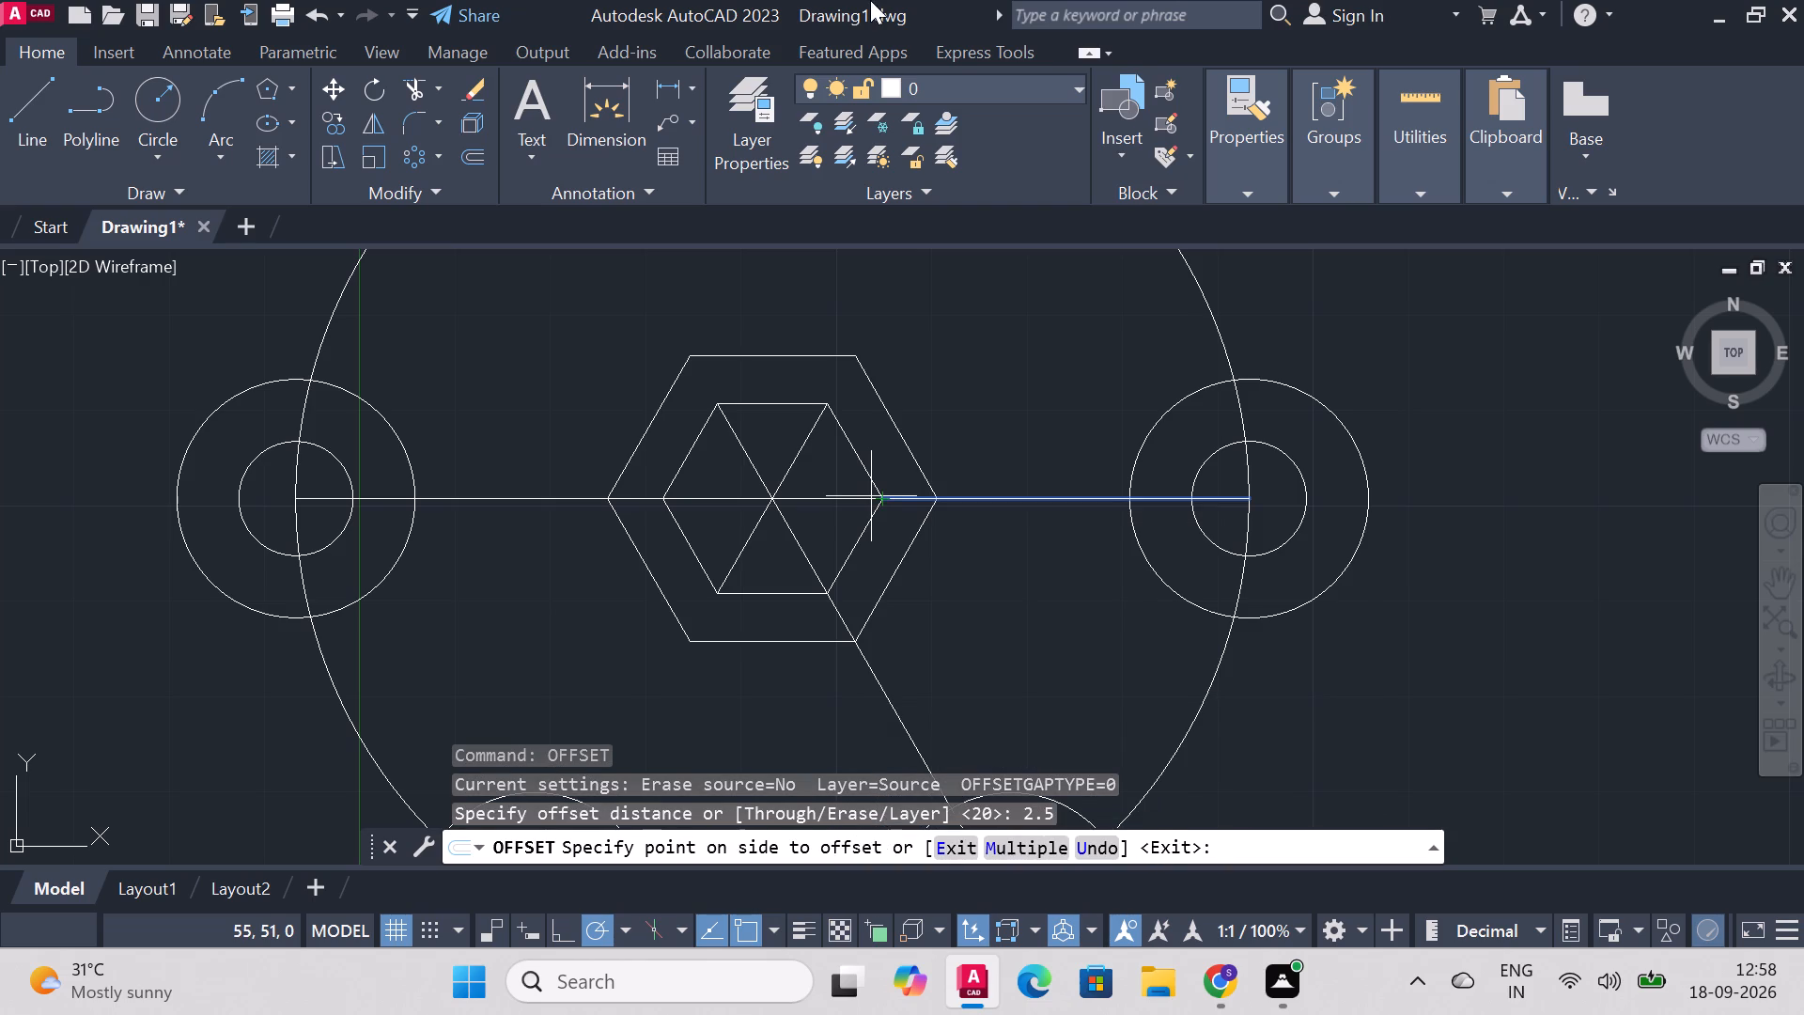
{"action": "left_click", "coordinate": [1029, 529]}
{"action": "left_click", "coordinate": [1035, 500]}
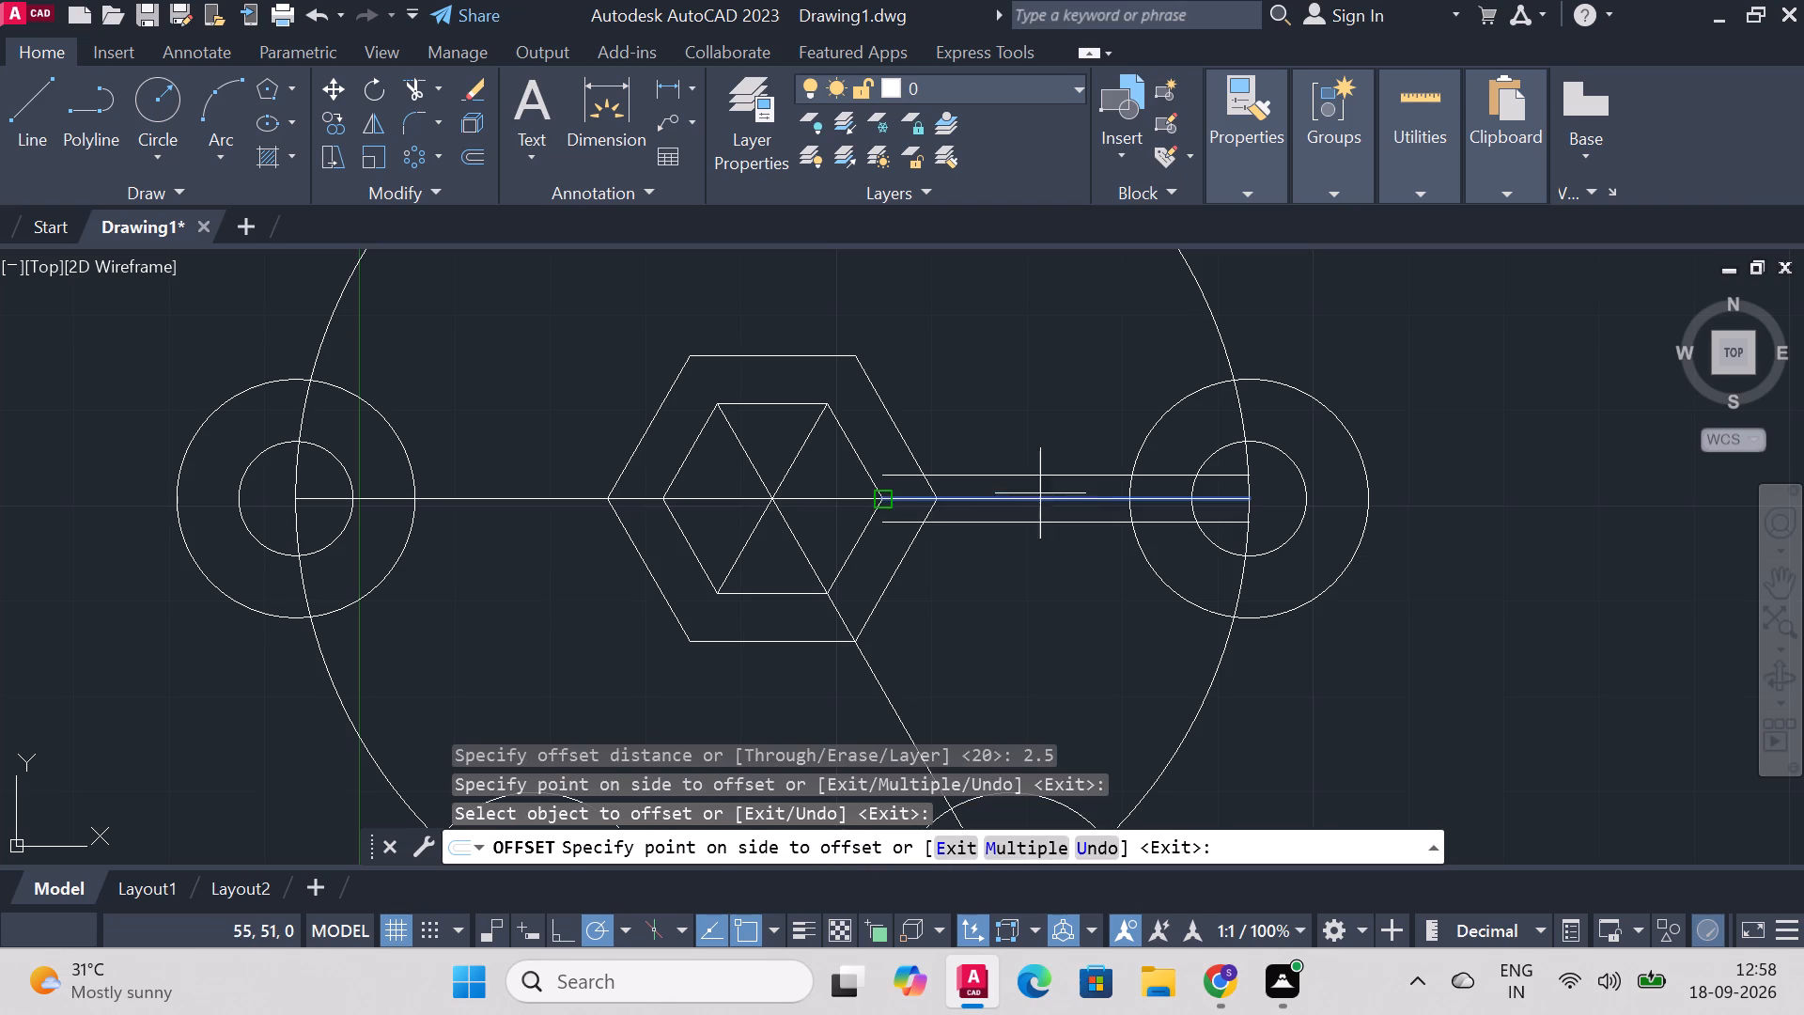
{"action": "left_click", "coordinate": [1043, 480]}
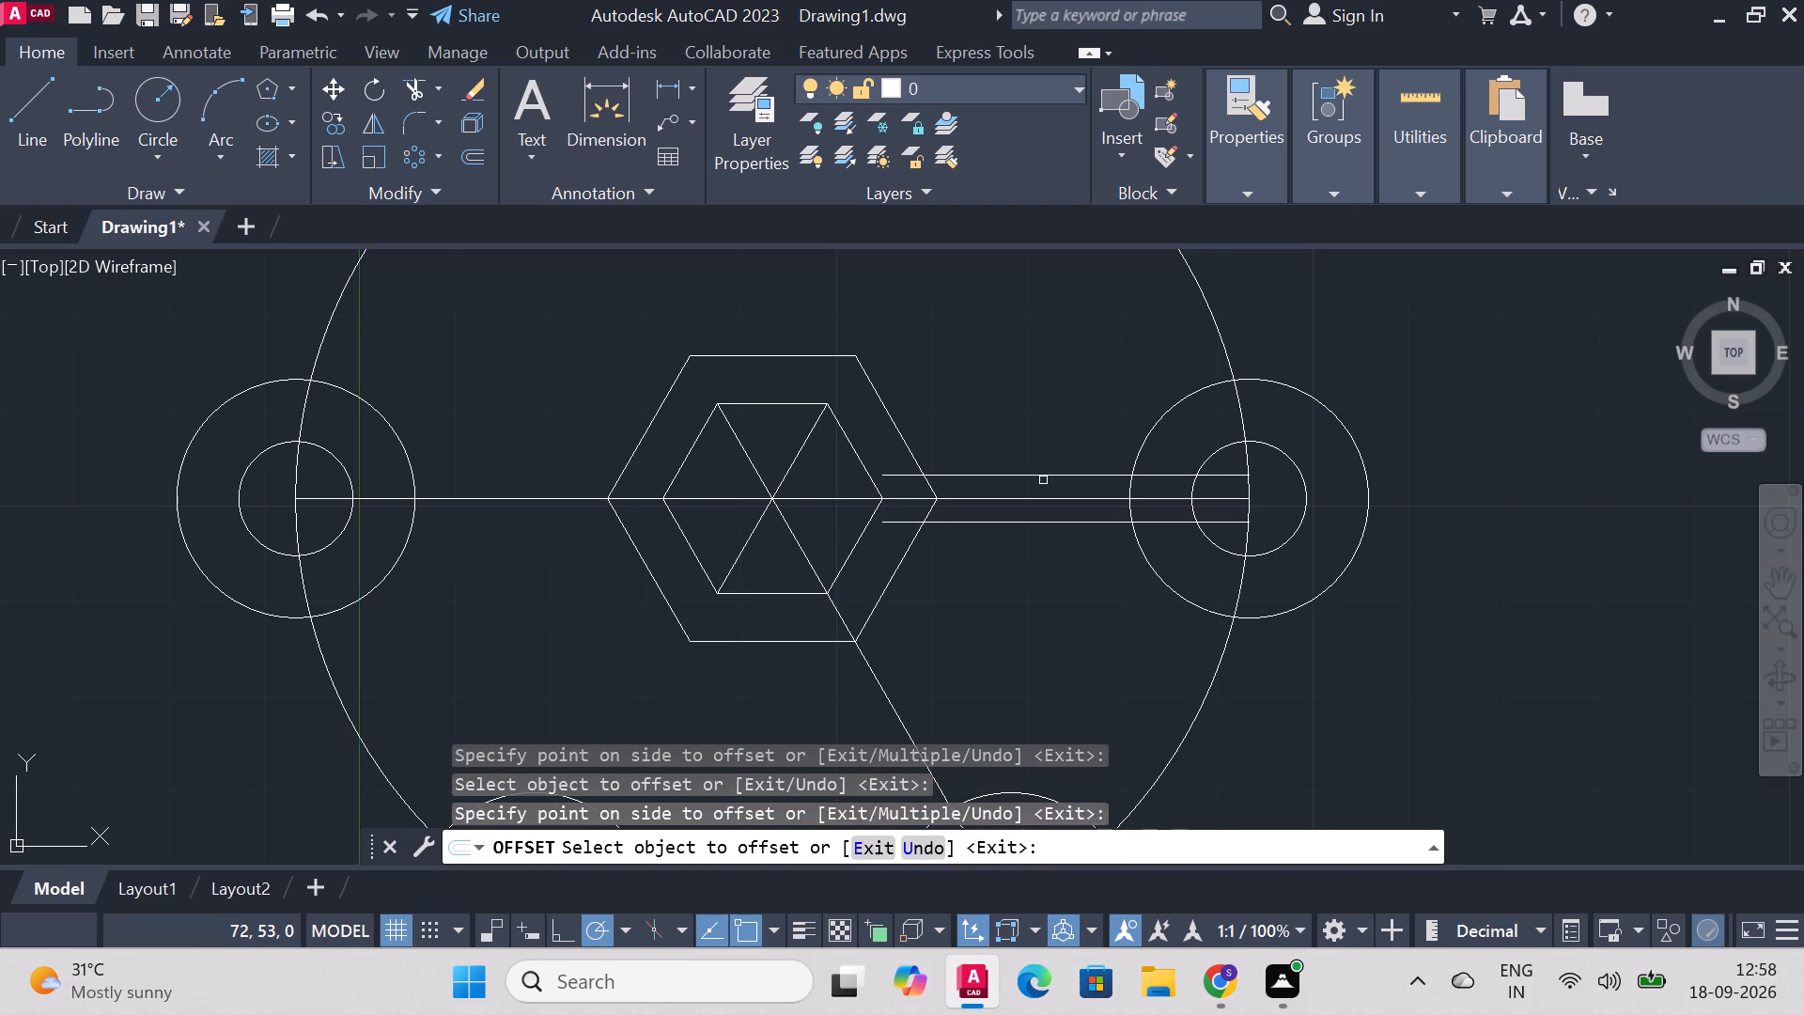
{"action": "key", "text": "ctrl+z"}
{"action": "left_click", "coordinate": [1047, 500]}
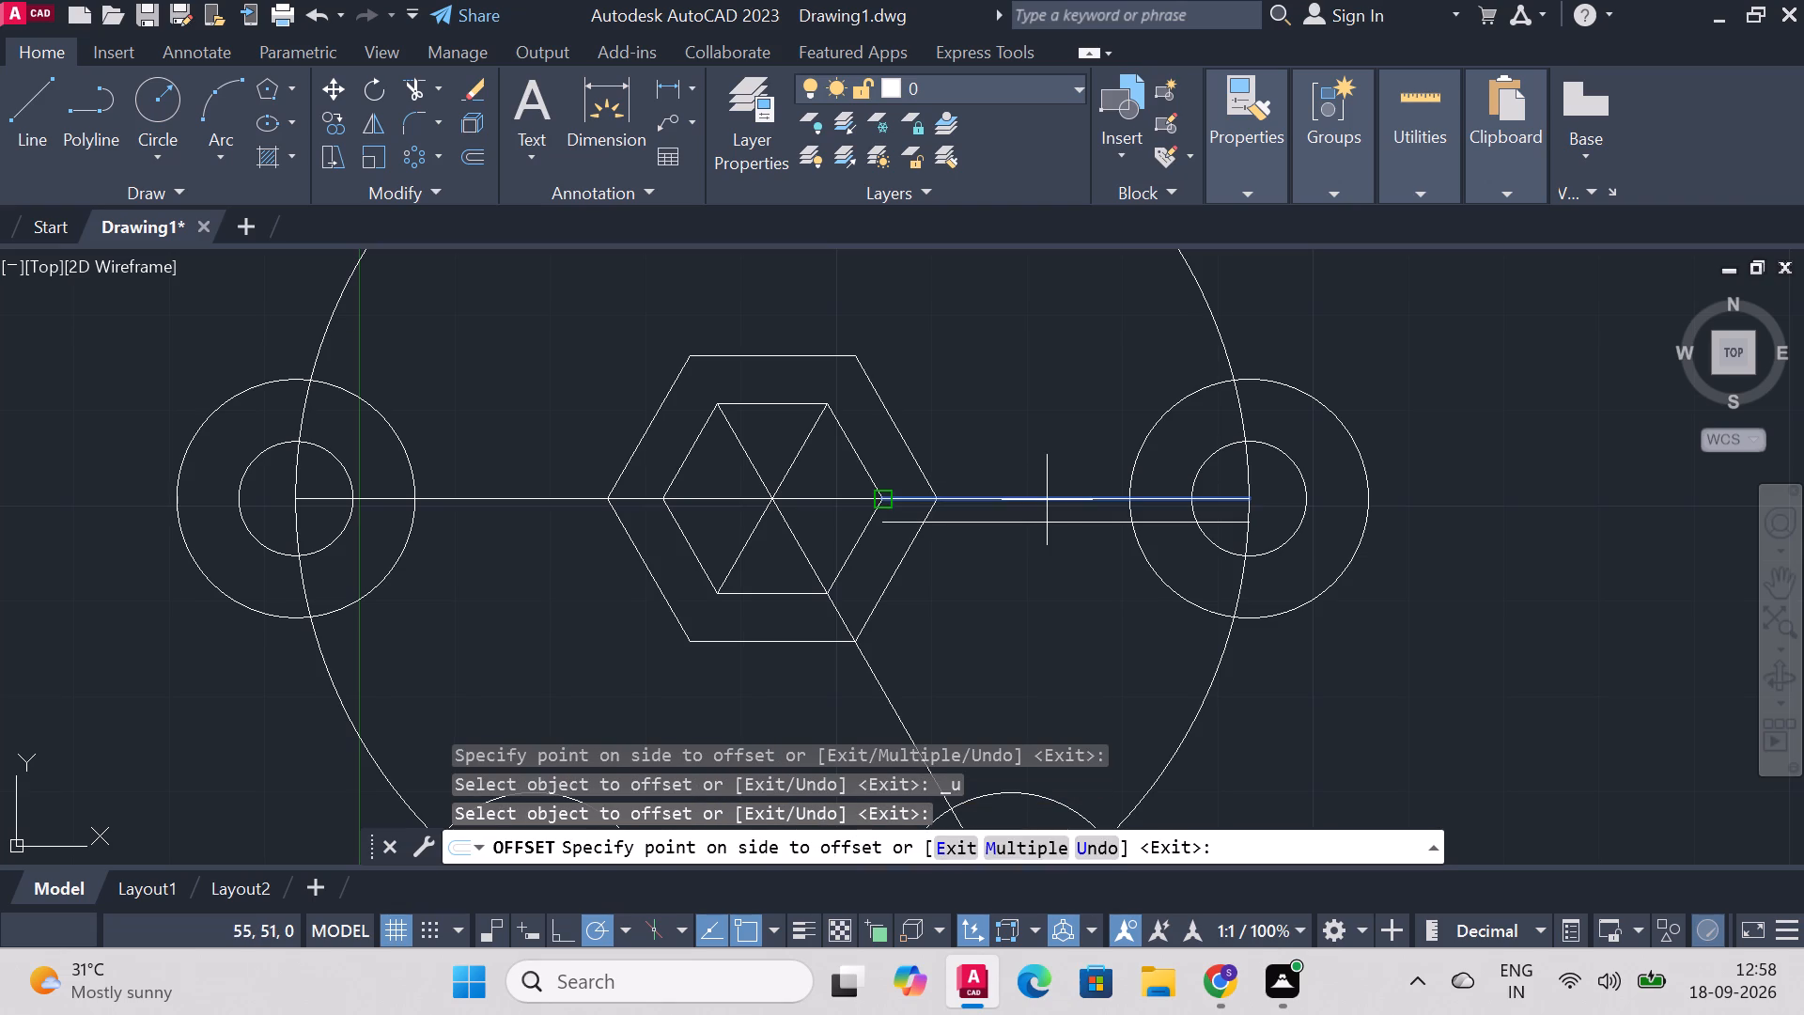
{"action": "left_click", "coordinate": [1047, 481]}
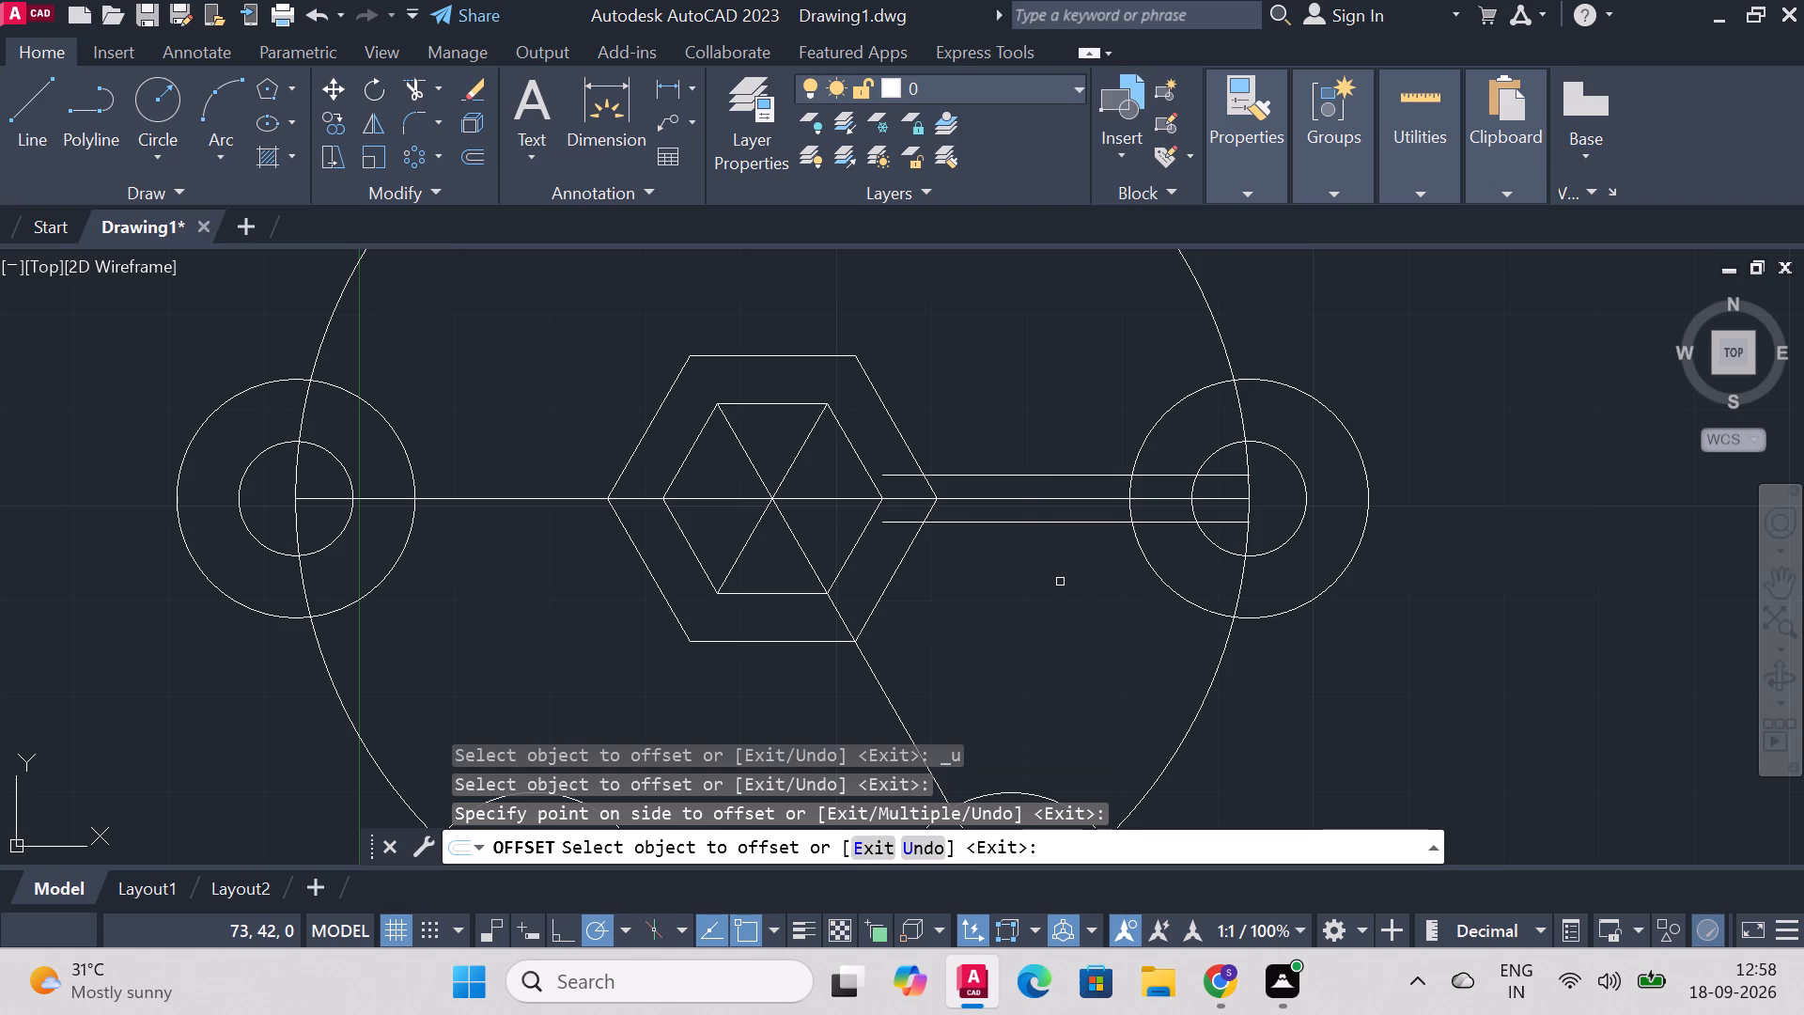
Trim the inner ends of both offset lines back to the outer hexagon's sides.
{"action": "left_click", "coordinate": [413, 94]}
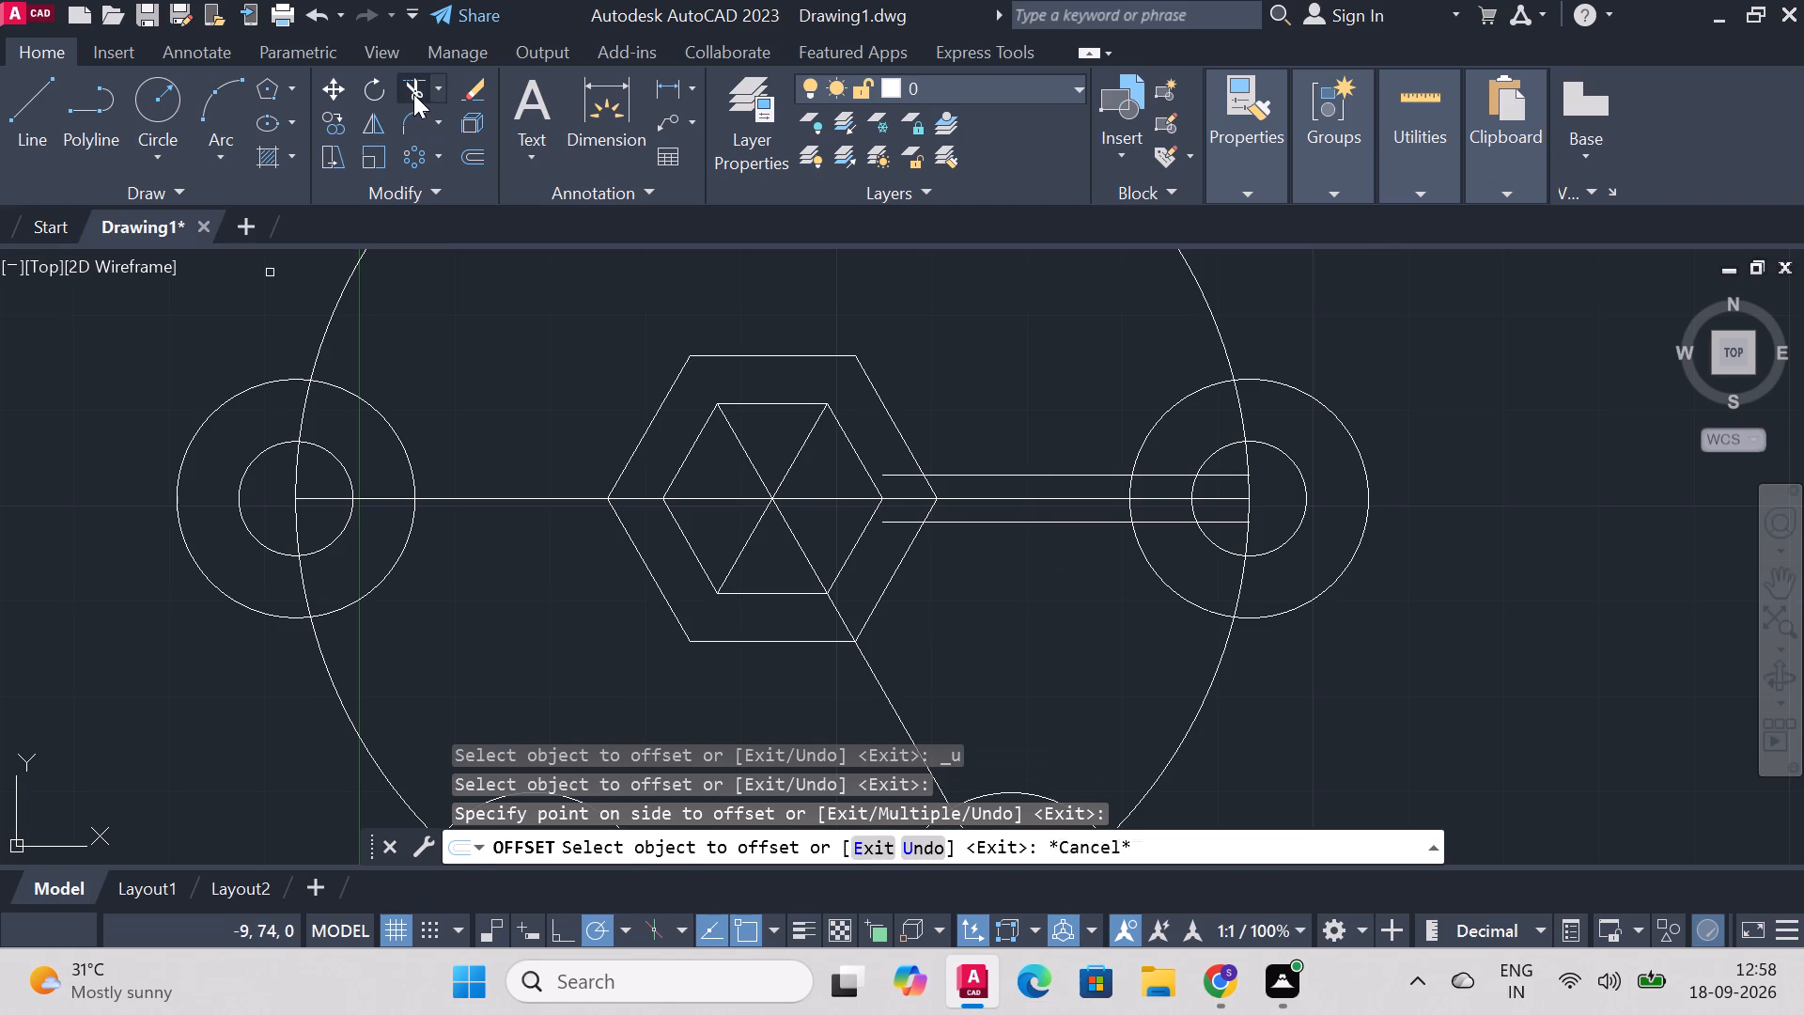
{"action": "left_click", "coordinate": [912, 476]}
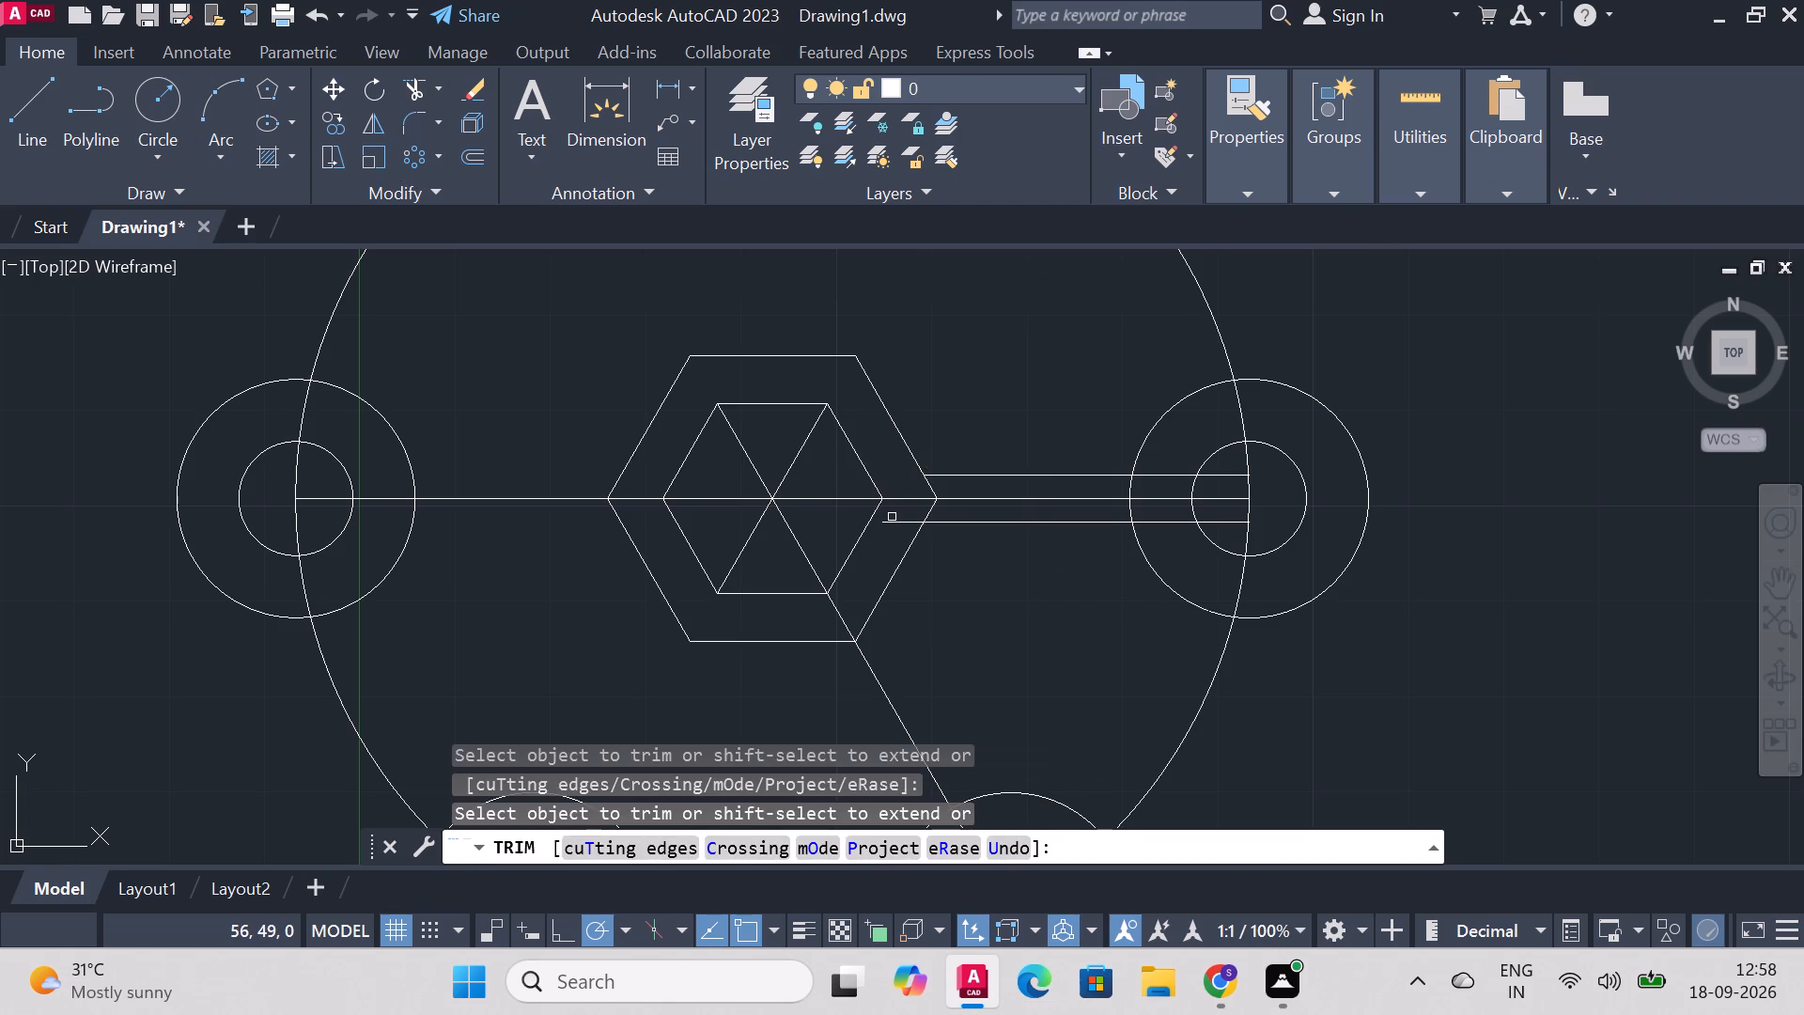
{"action": "left_click", "coordinate": [892, 518]}
{"action": "left_click", "coordinate": [892, 525]}
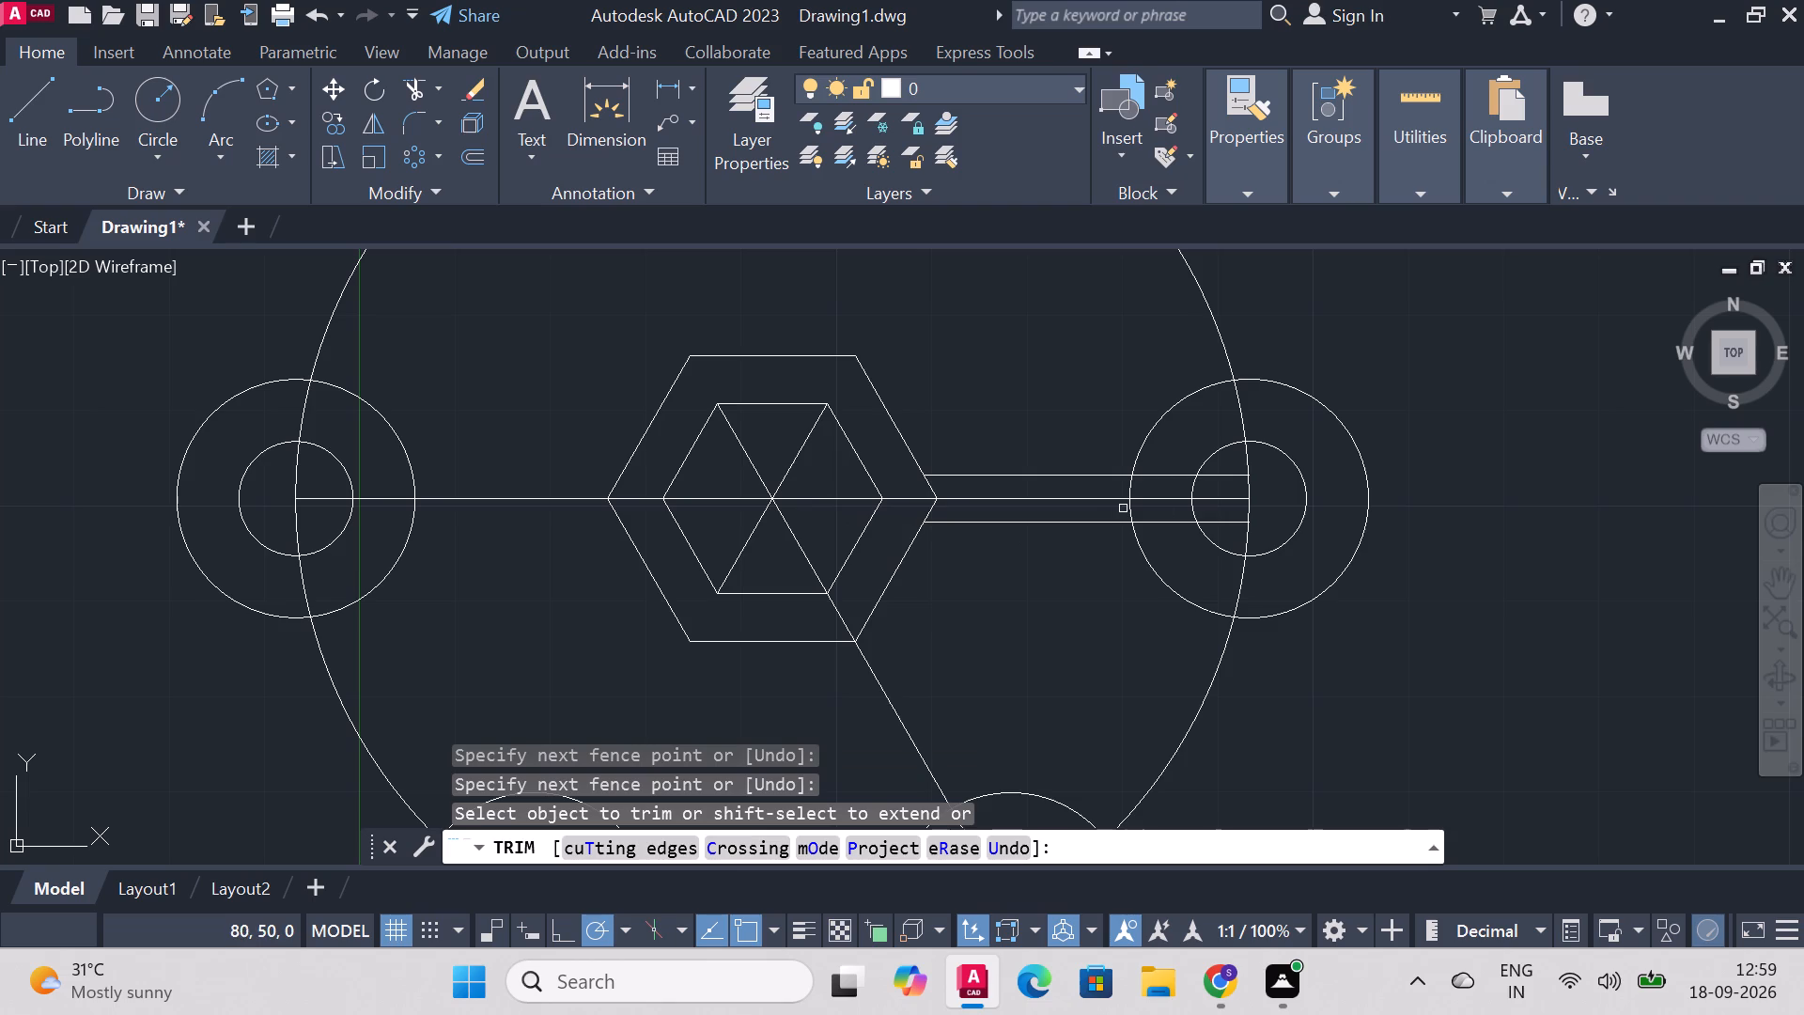
Trim all three horizontal lines inside the right circle pair, and the centre line between the outer hexagon and the 25-diameter circle.
{"action": "left_click", "coordinate": [1164, 522]}
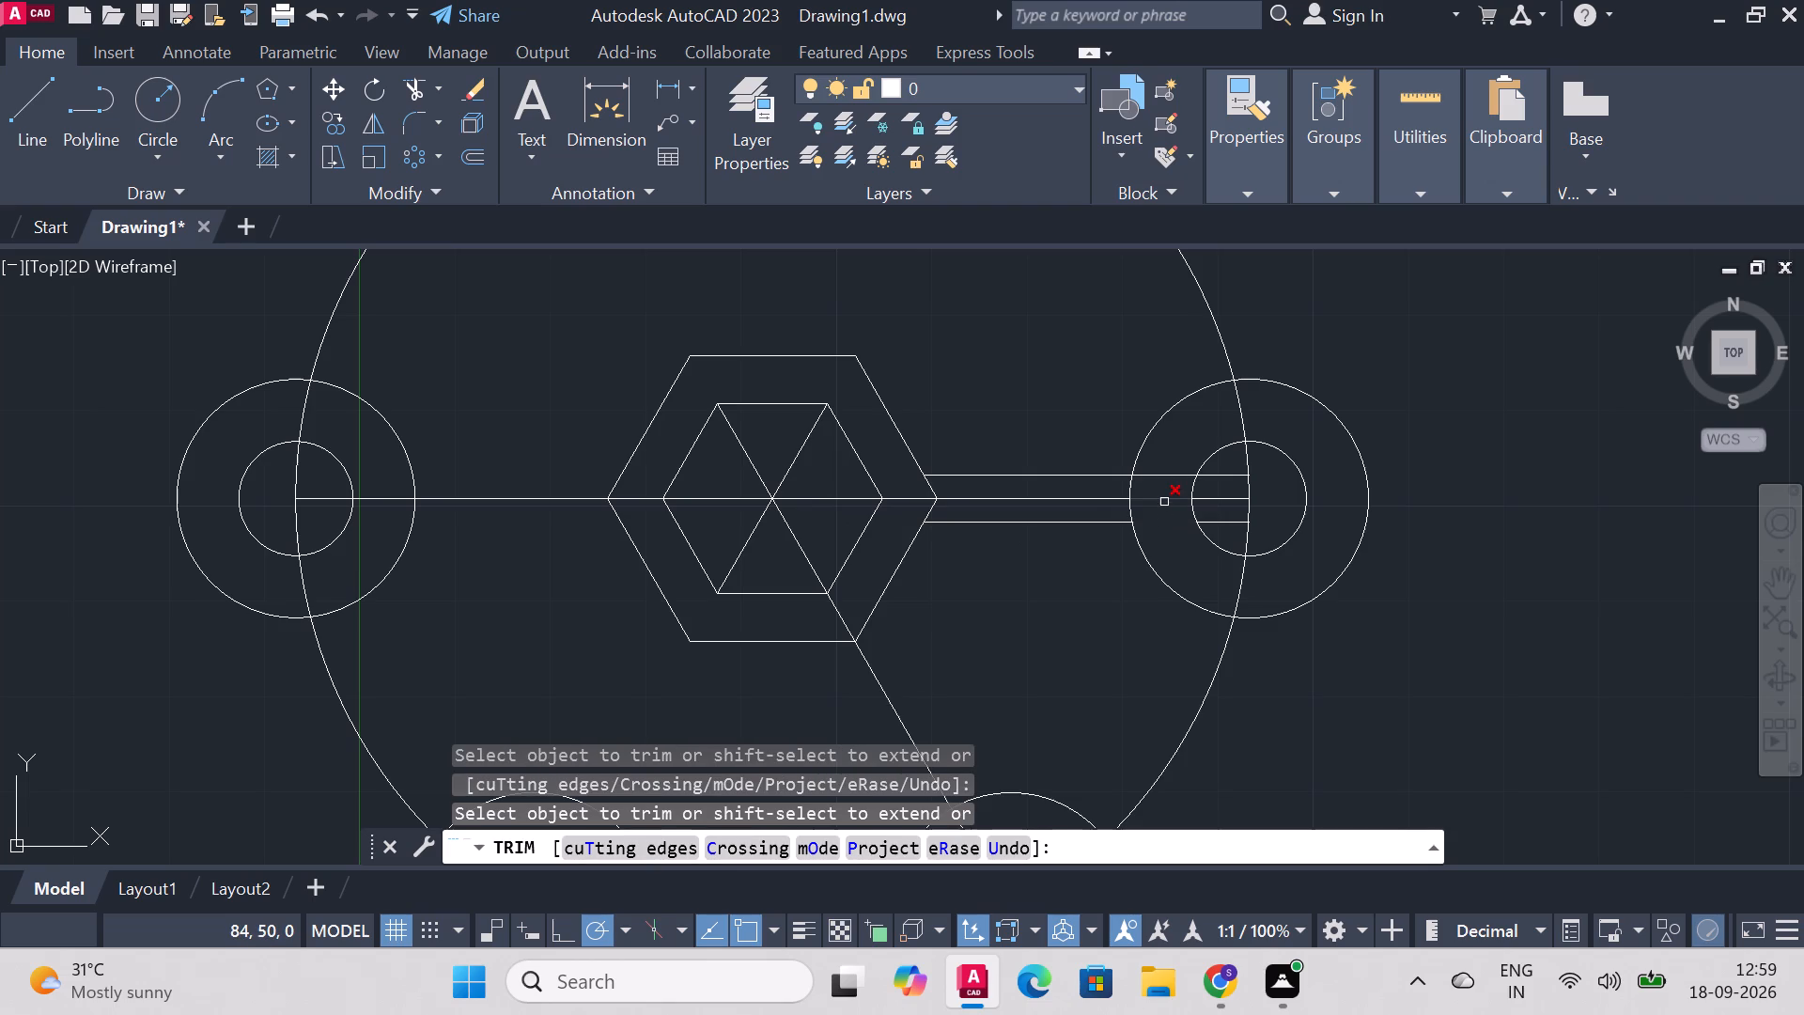
{"action": "left_click", "coordinate": [1164, 502]}
{"action": "left_click", "coordinate": [1172, 476]}
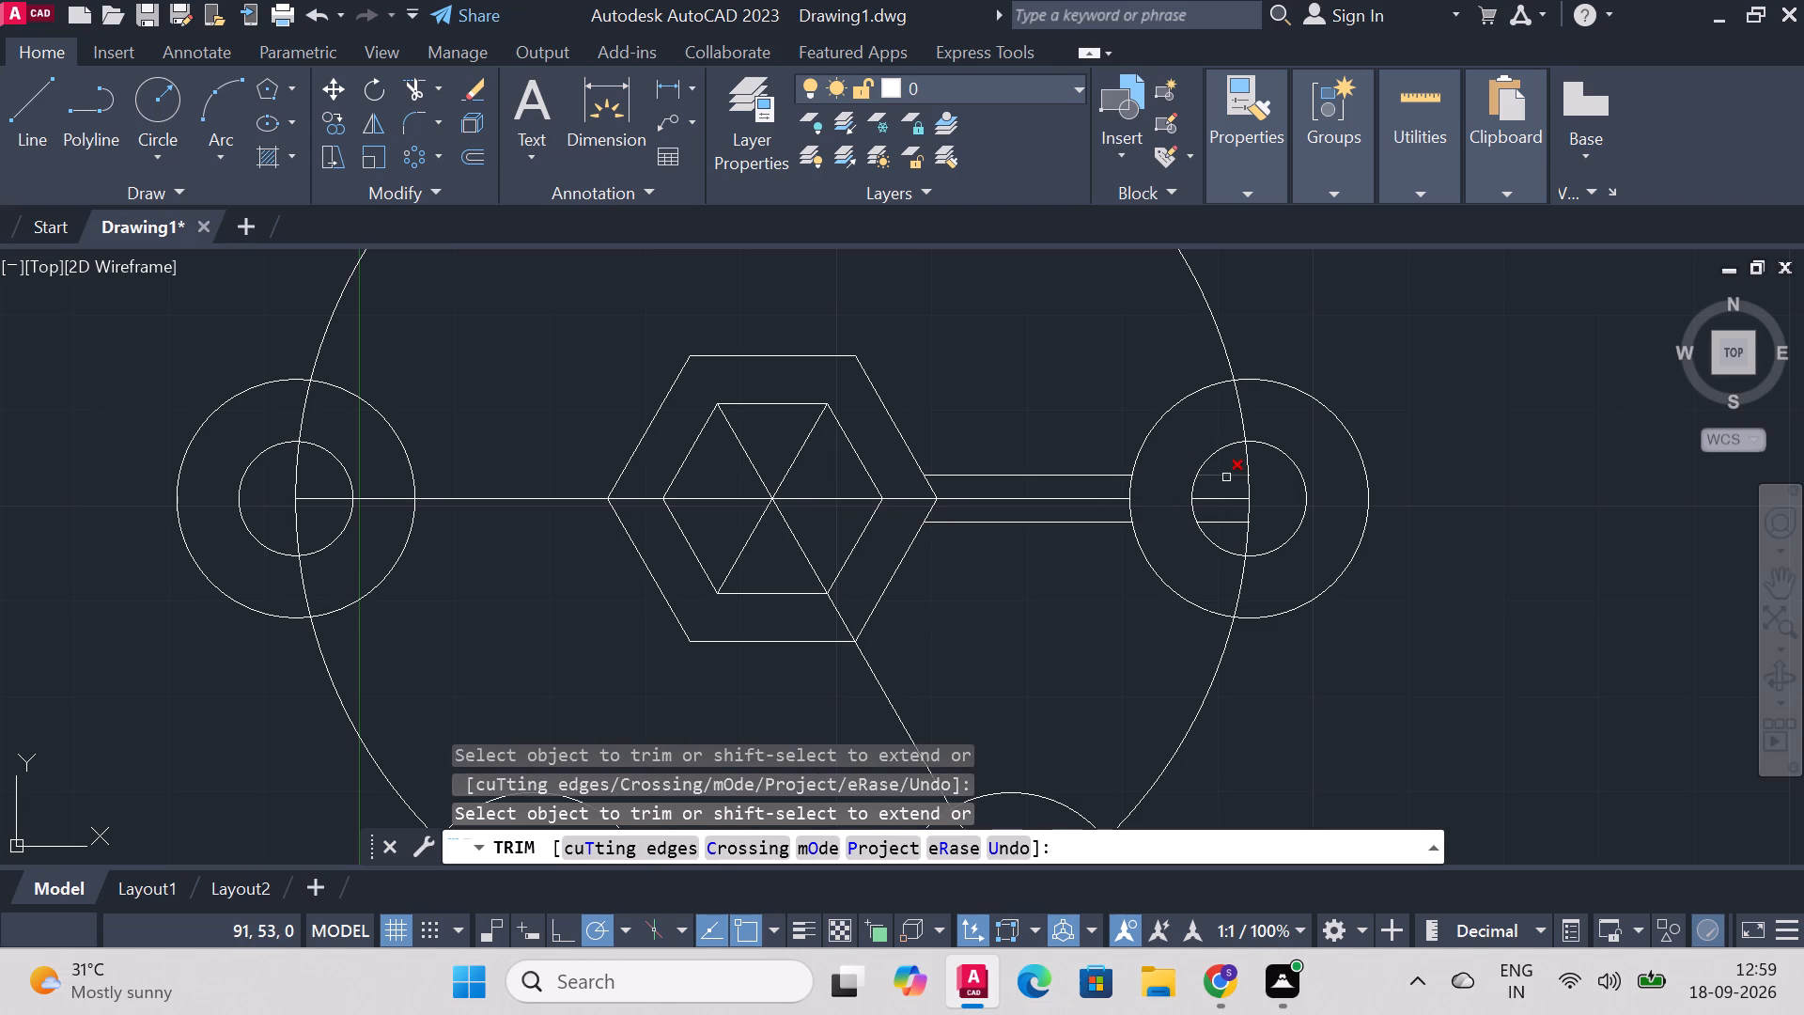
{"action": "left_click", "coordinate": [1226, 477]}
{"action": "left_click", "coordinate": [1226, 494]}
{"action": "left_click", "coordinate": [1225, 521]}
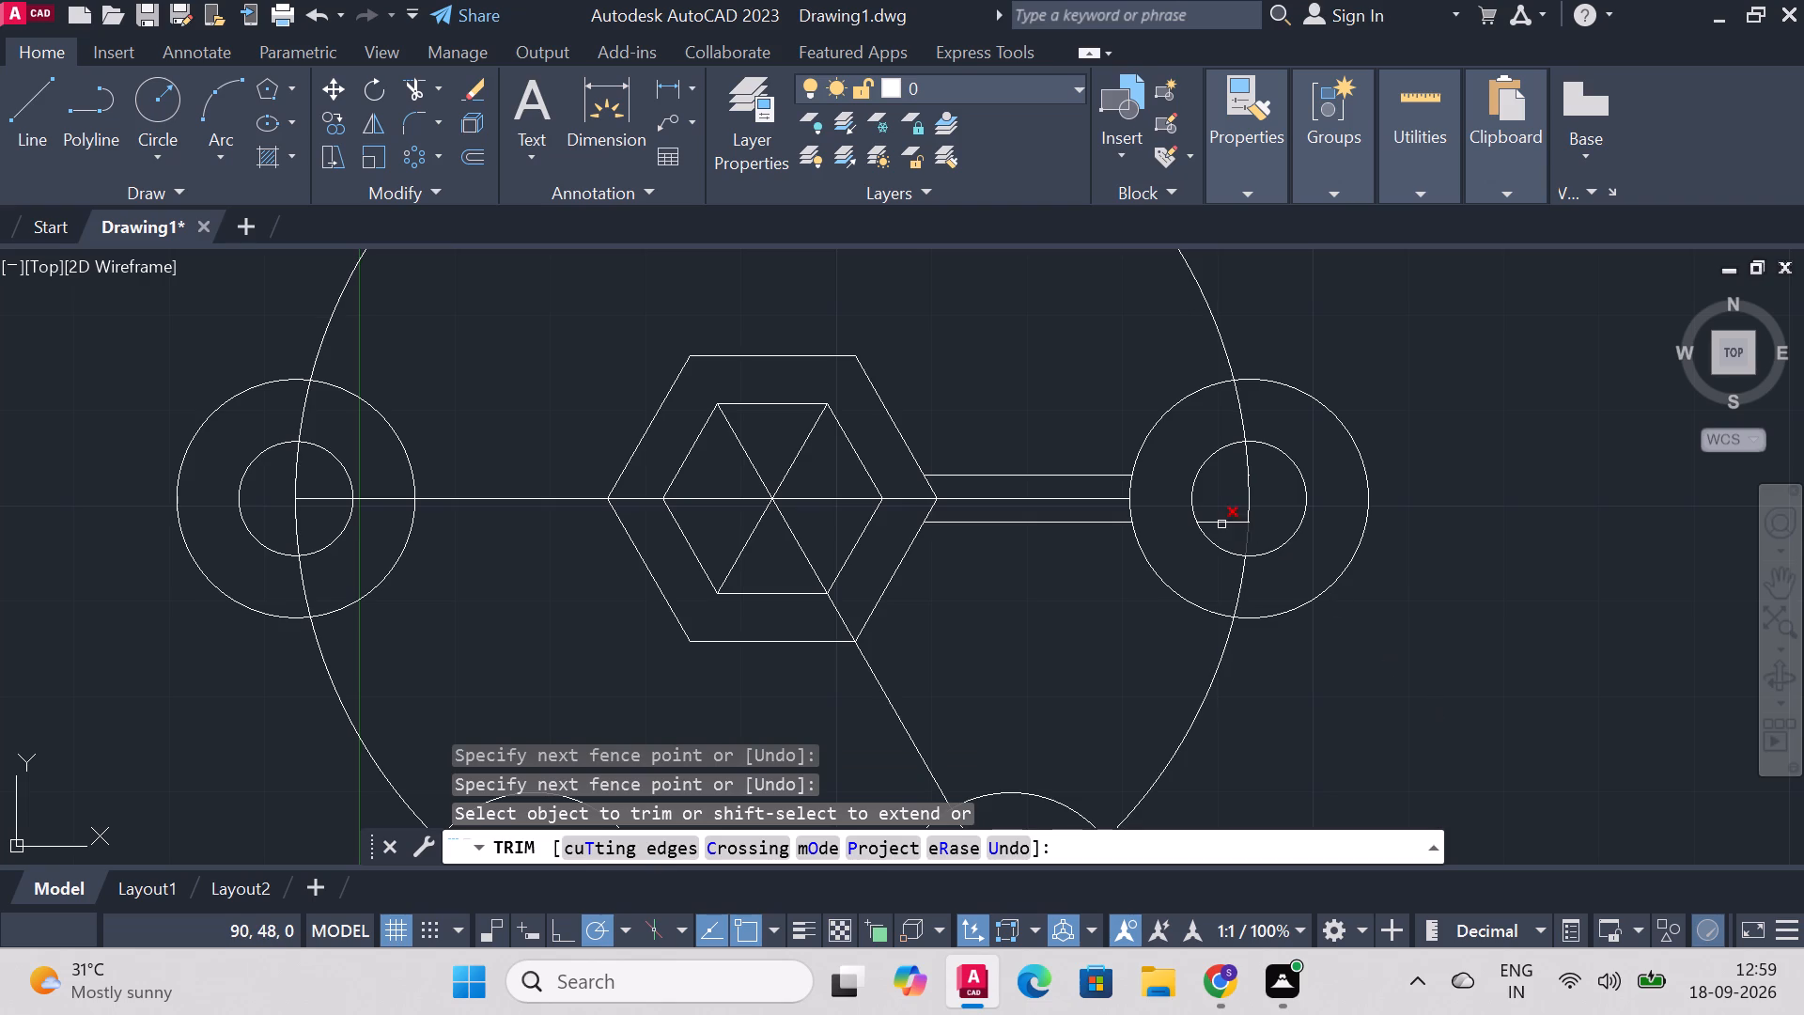
{"action": "left_click", "coordinate": [1221, 524]}
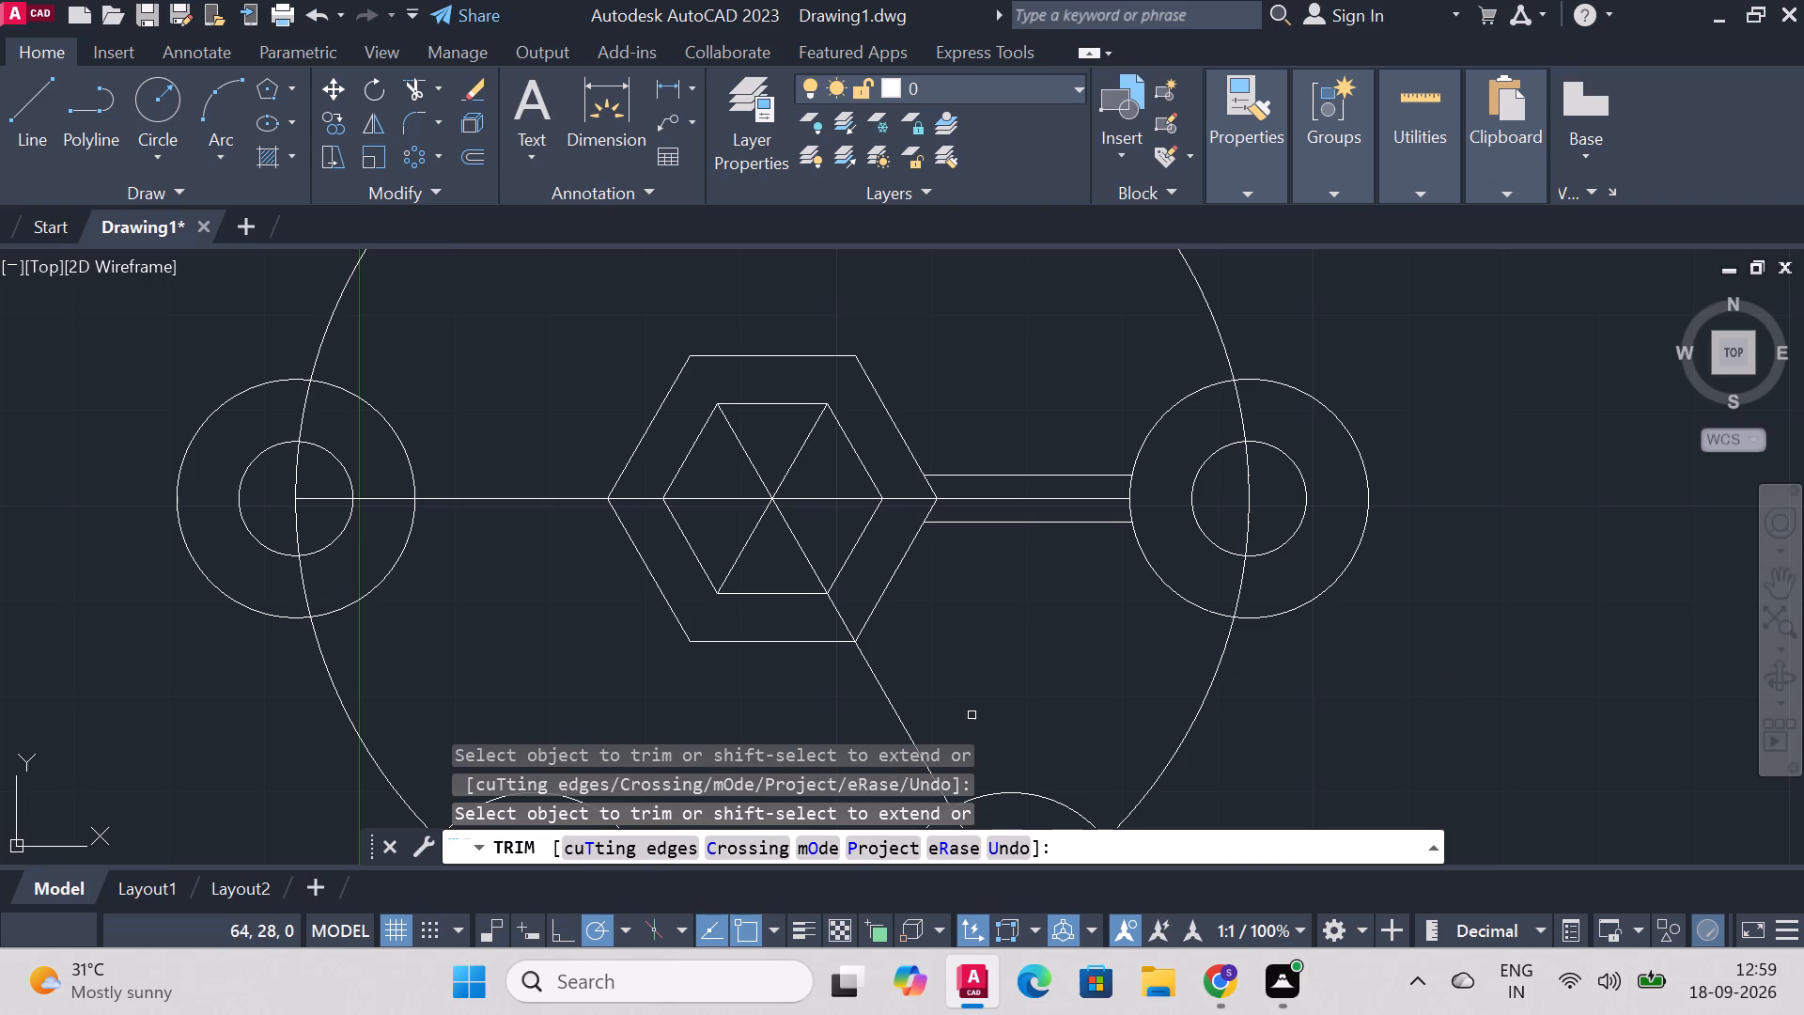
{"action": "left_click", "coordinate": [1016, 498]}
Polar-array the two parallel lines between the outer hexagon and right circle pair about the hexagon centre, with 6 items over 360°.
{"action": "scroll", "coordinate": [1309, 570], "scroll_direction": "down", "scroll_amount": 2}
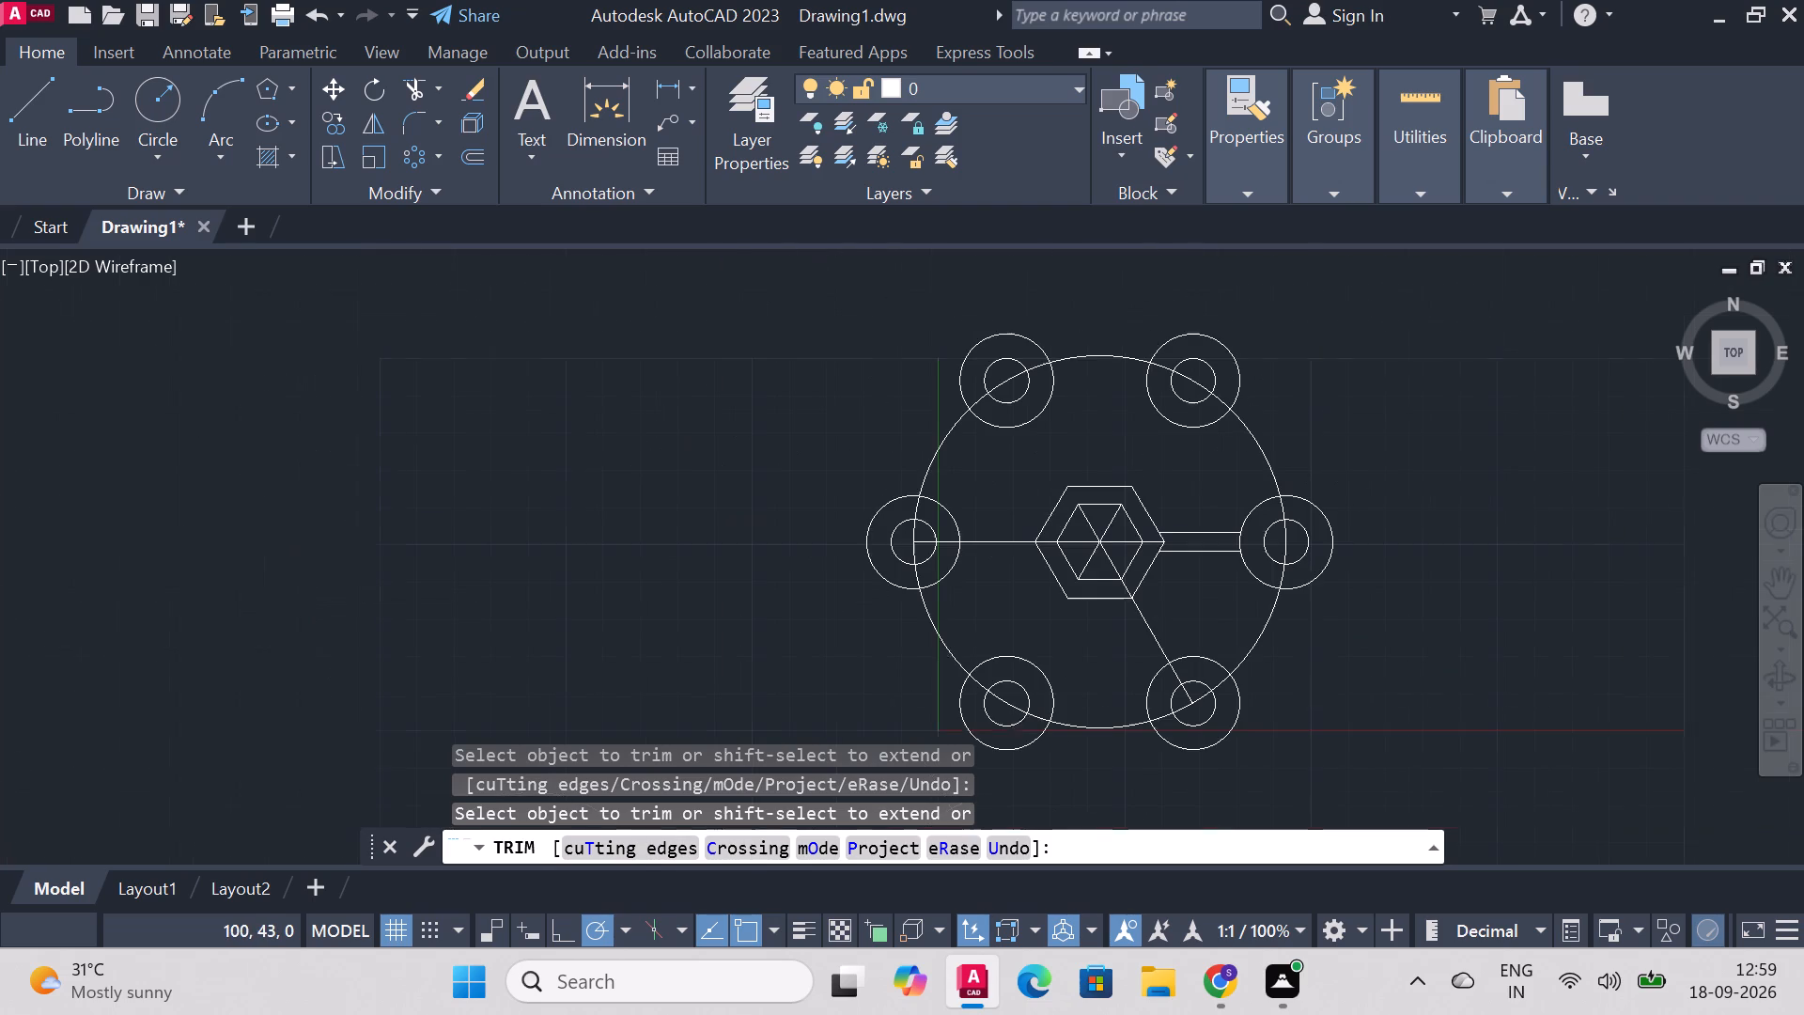
{"action": "scroll", "coordinate": [1328, 675], "scroll_direction": "up", "scroll_amount": 1}
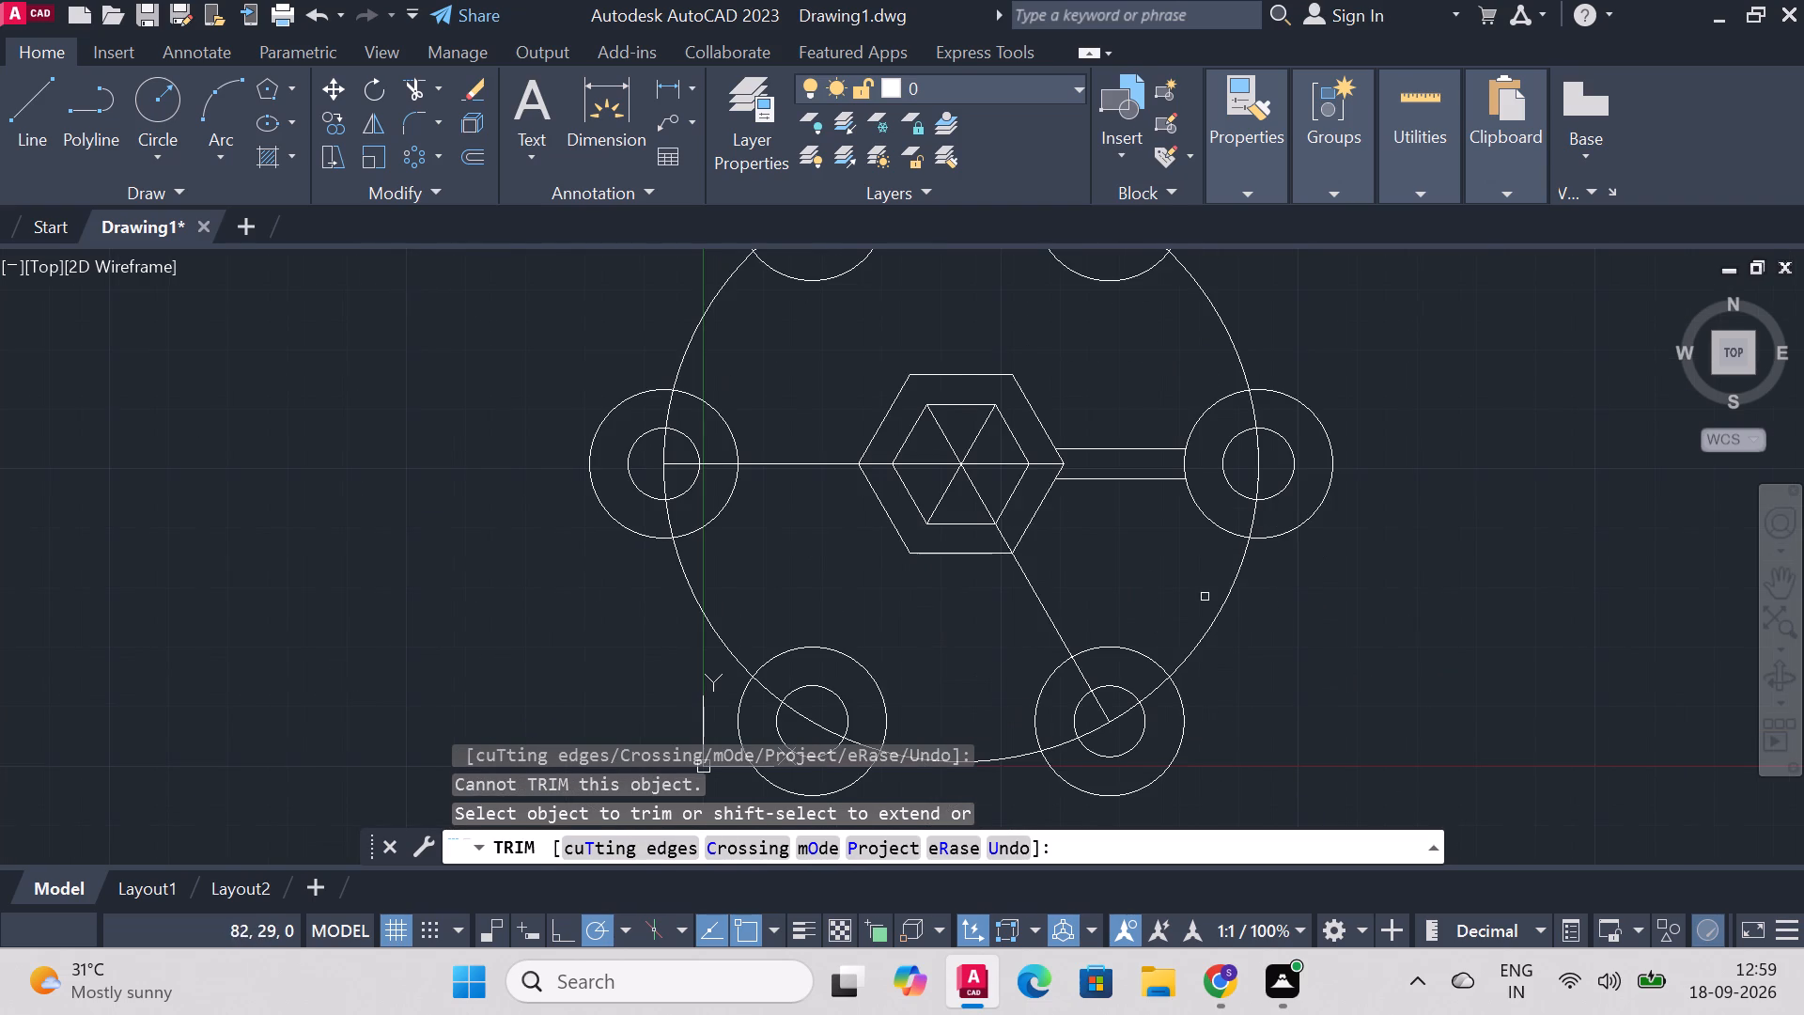
{"action": "scroll", "coordinate": [1208, 597], "scroll_direction": "down", "scroll_amount": 1}
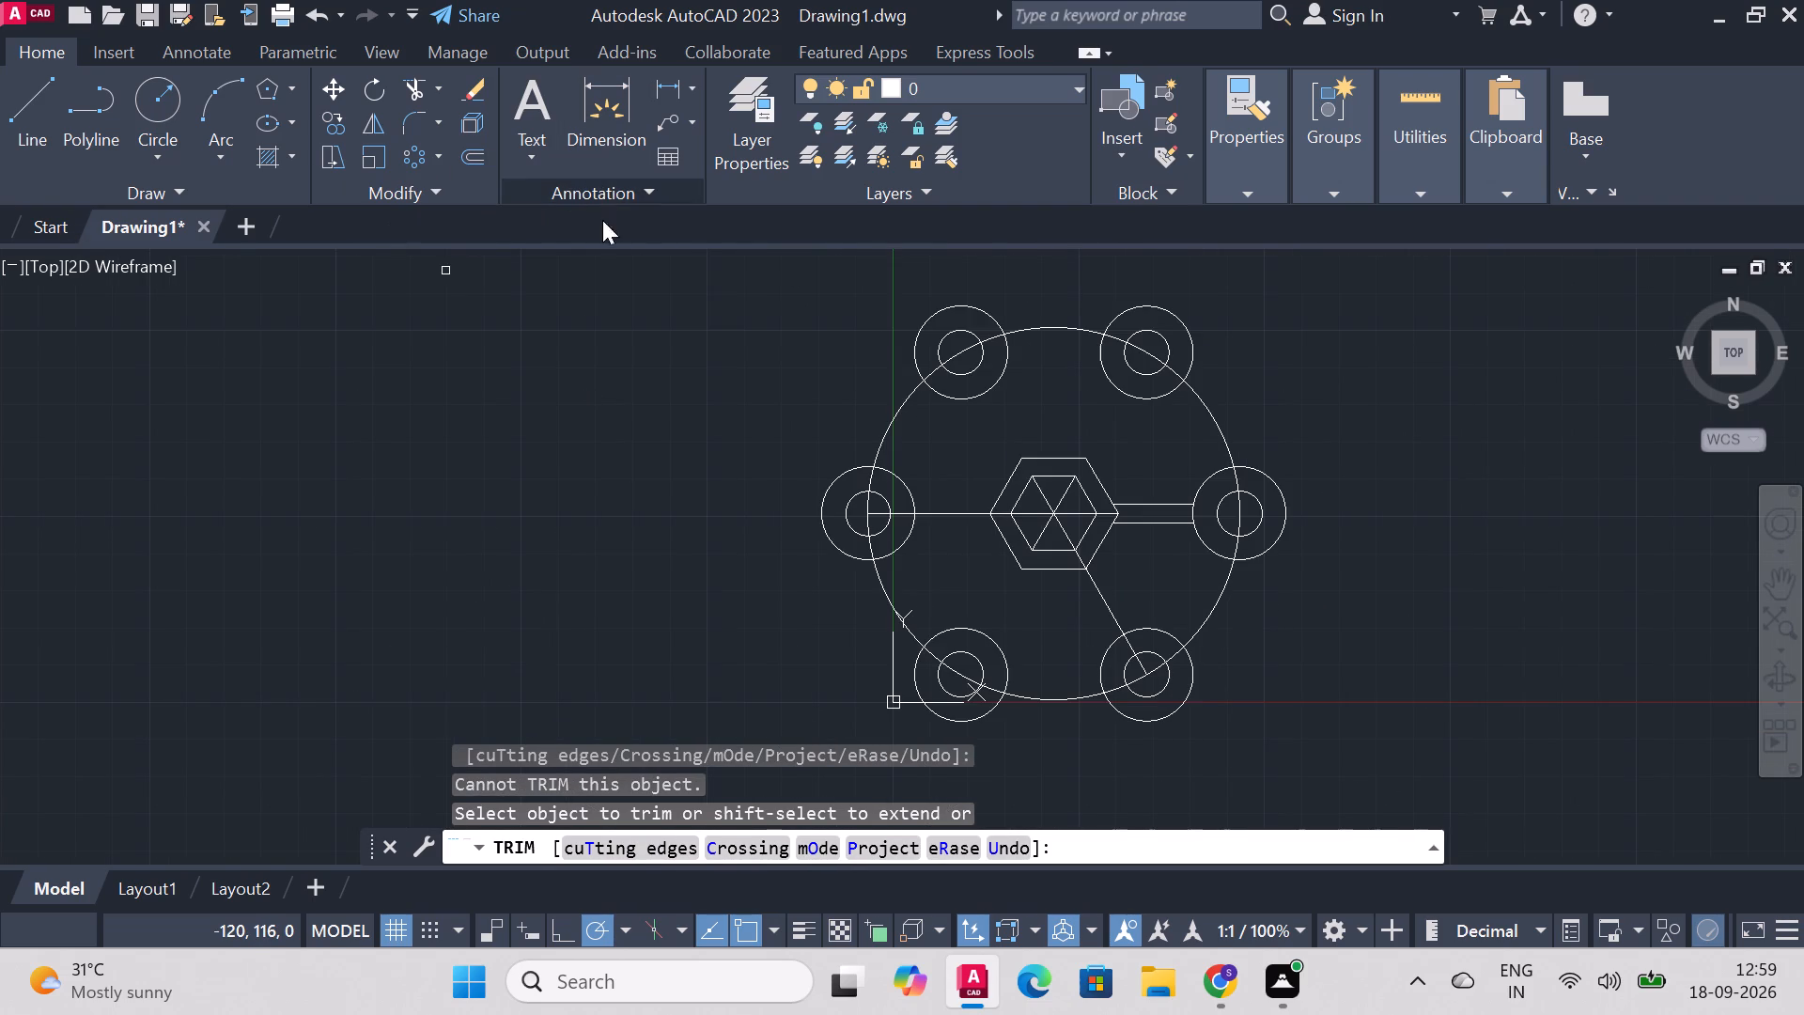
{"action": "left_click", "coordinate": [417, 162]}
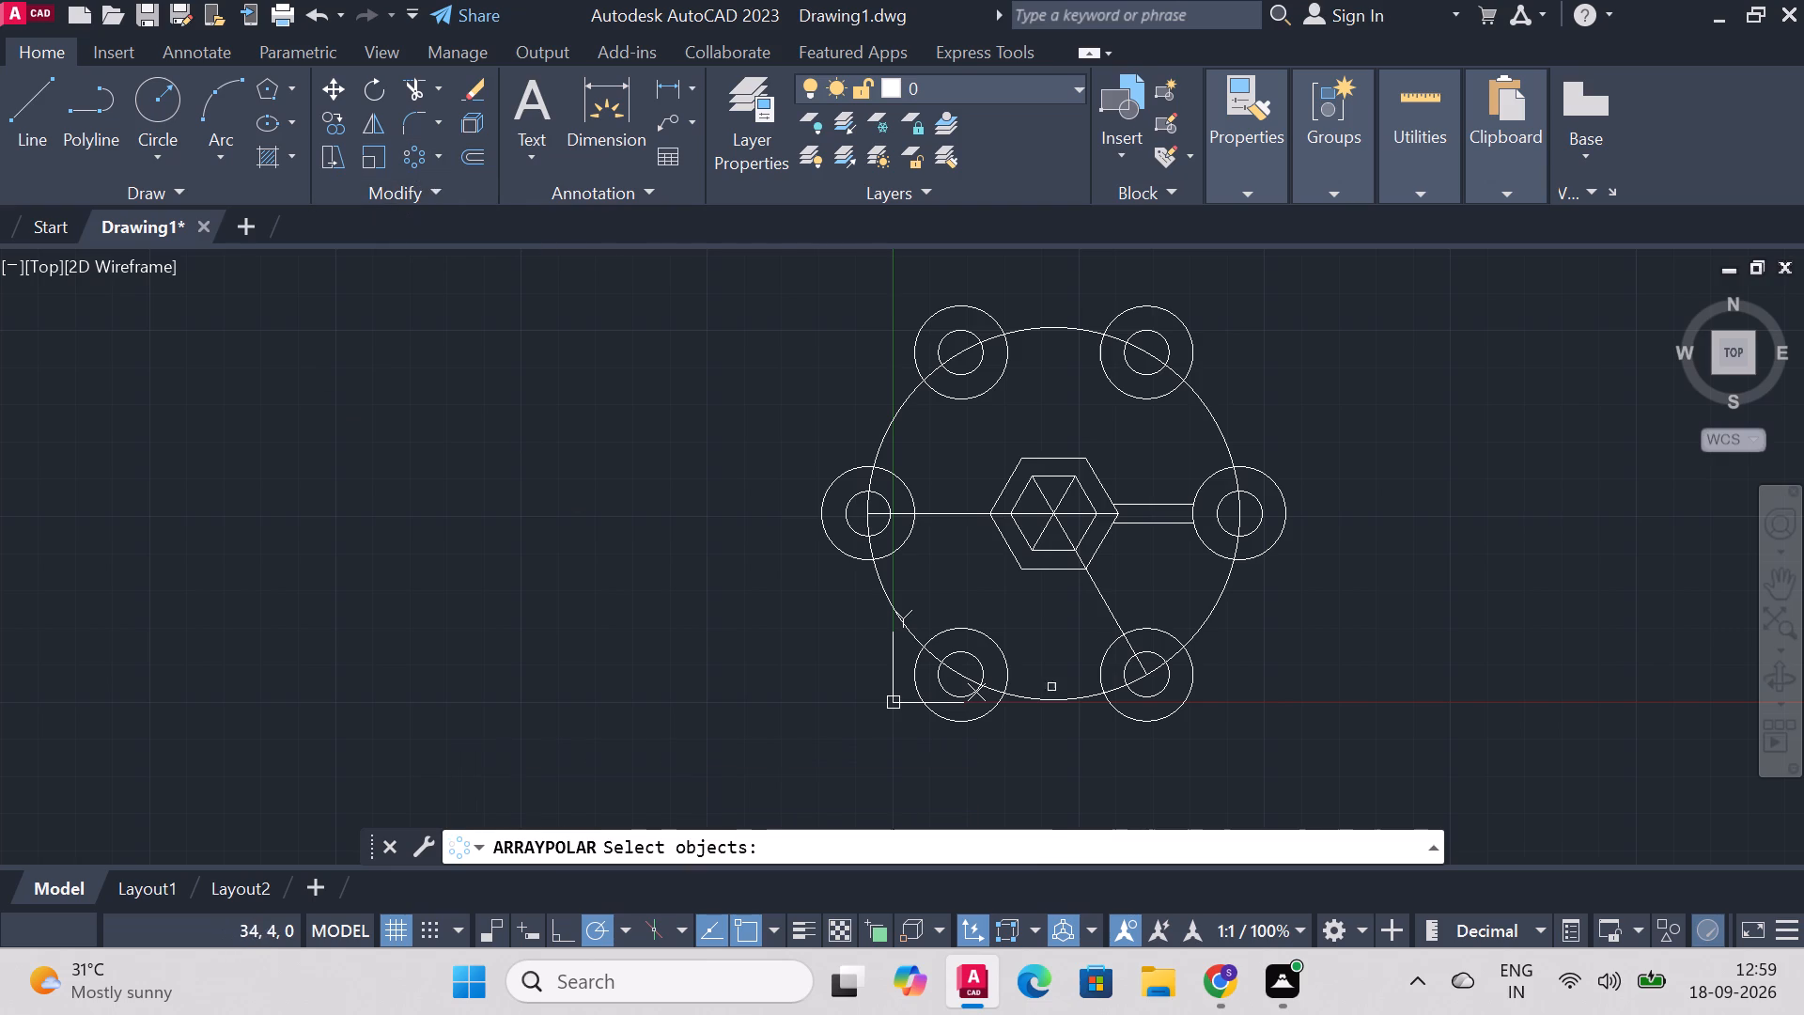
{"action": "scroll", "coordinate": [1252, 481], "scroll_direction": "up", "scroll_amount": 2}
{"action": "left_click", "coordinate": [1012, 591]}
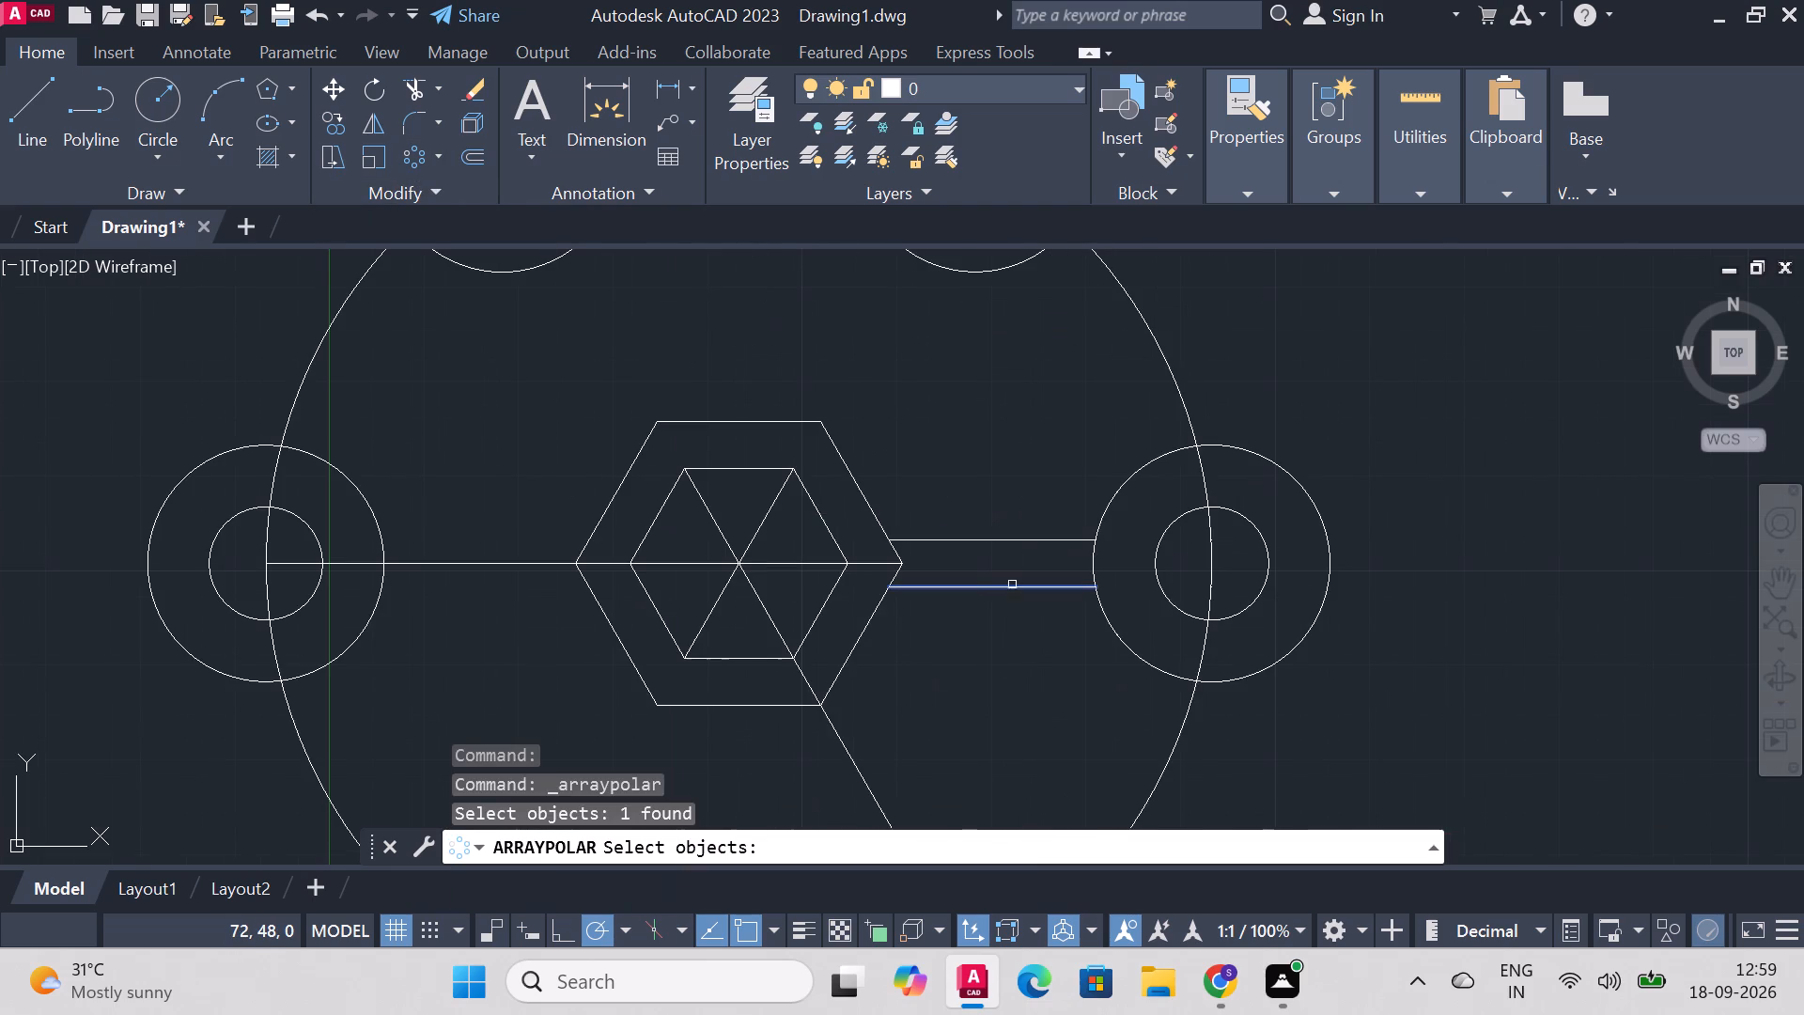
{"action": "left_click", "coordinate": [1013, 539]}
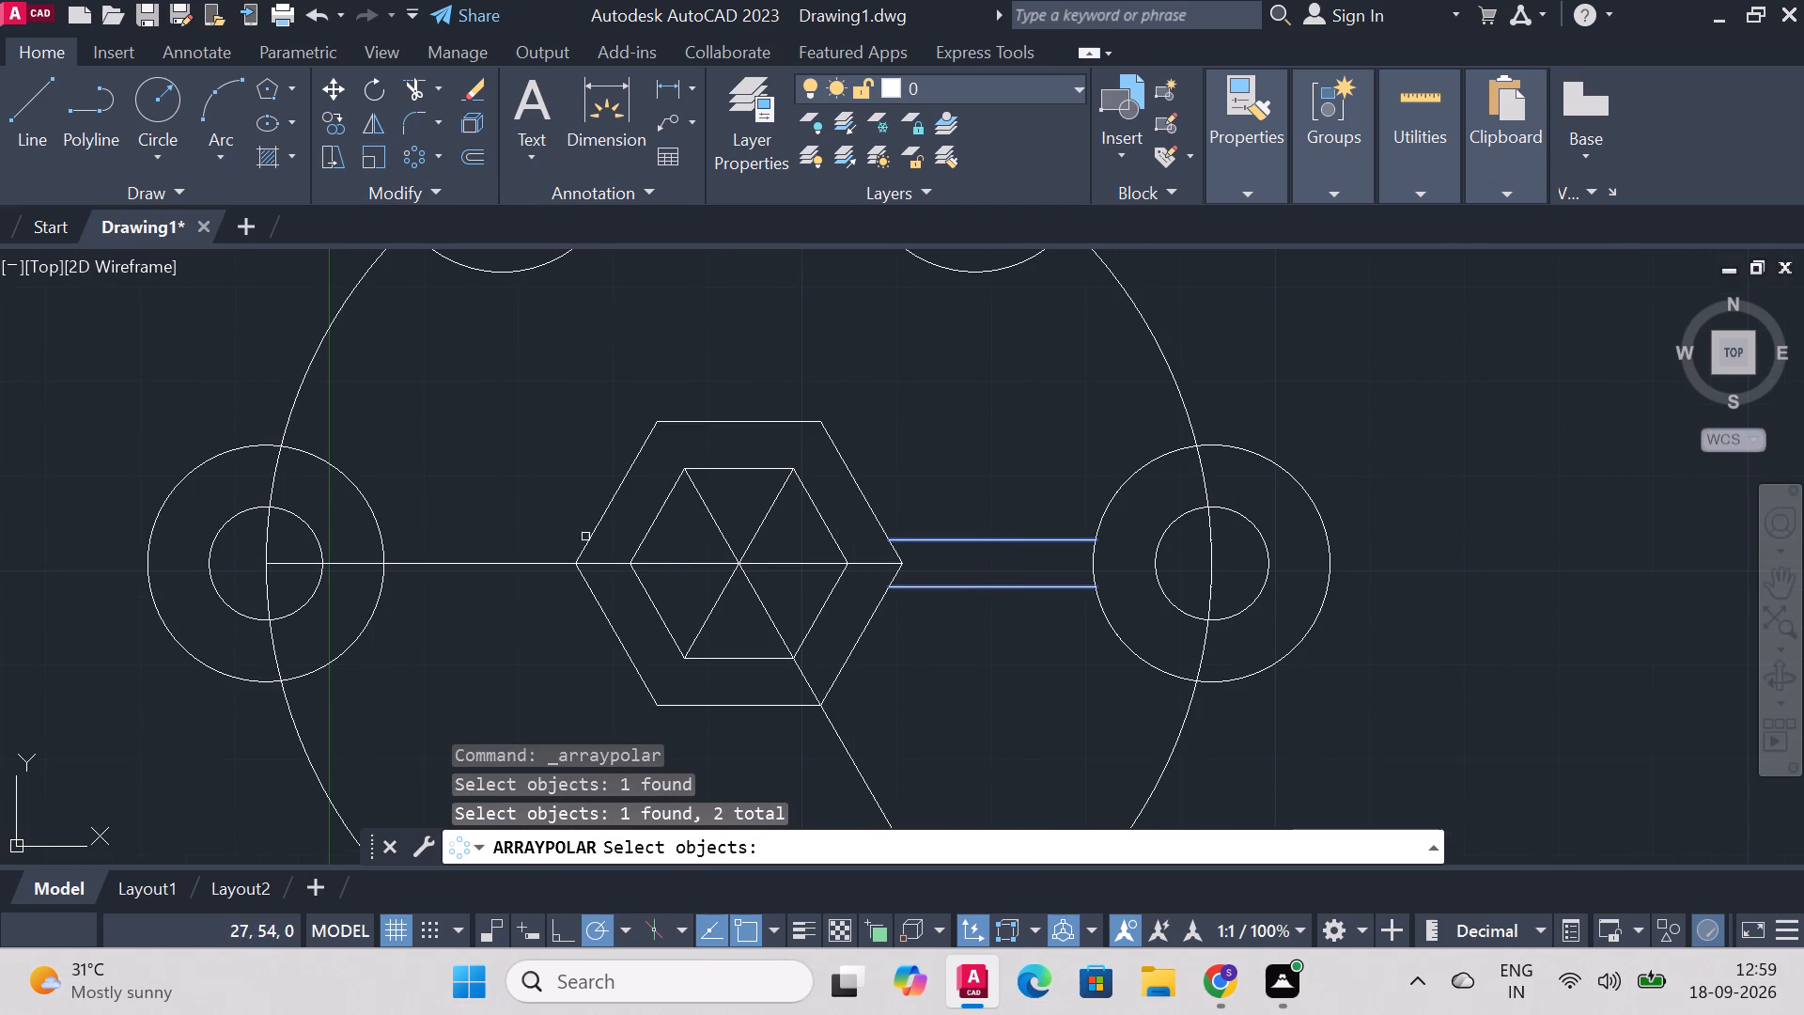
{"action": "scroll", "coordinate": [584, 537], "scroll_direction": "down", "scroll_amount": 2}
{"action": "scroll", "coordinate": [274, 543], "scroll_direction": "up", "scroll_amount": 1}
{"action": "scroll", "coordinate": [539, 563], "scroll_direction": "down", "scroll_amount": 2}
{"action": "scroll", "coordinate": [392, 527], "scroll_direction": "up", "scroll_amount": 1}
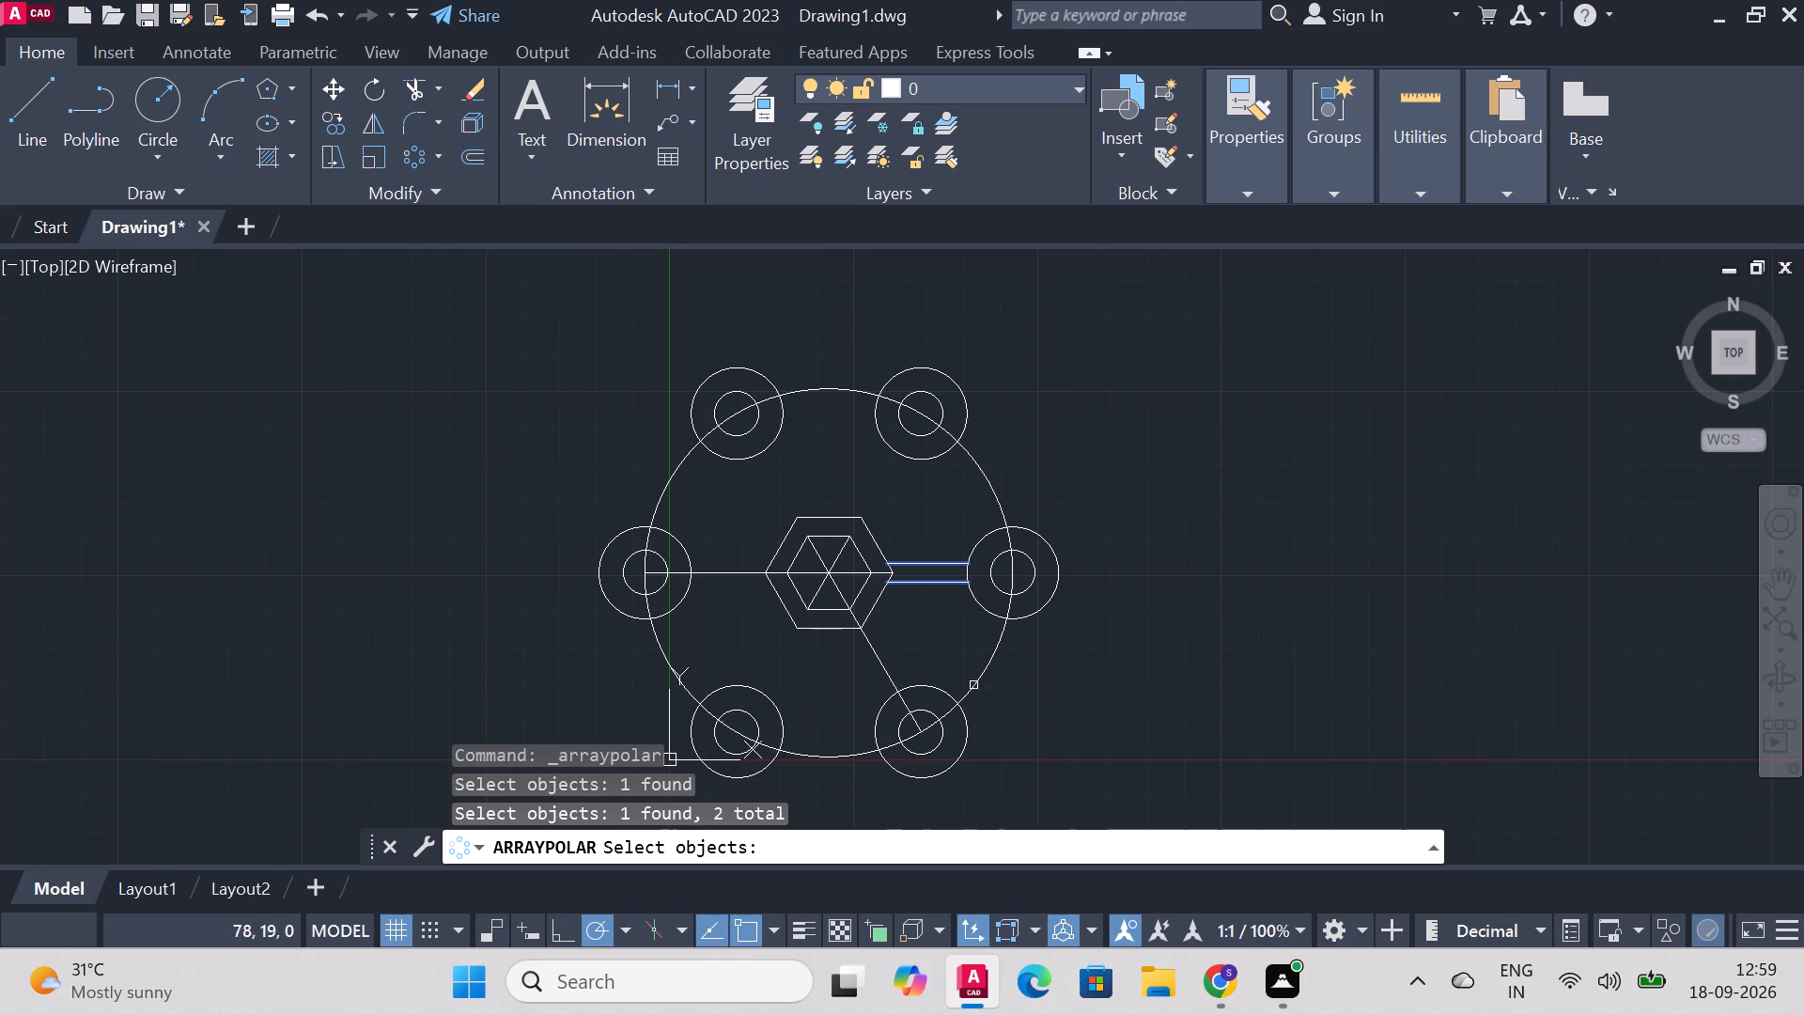
{"action": "key", "text": "Return"}
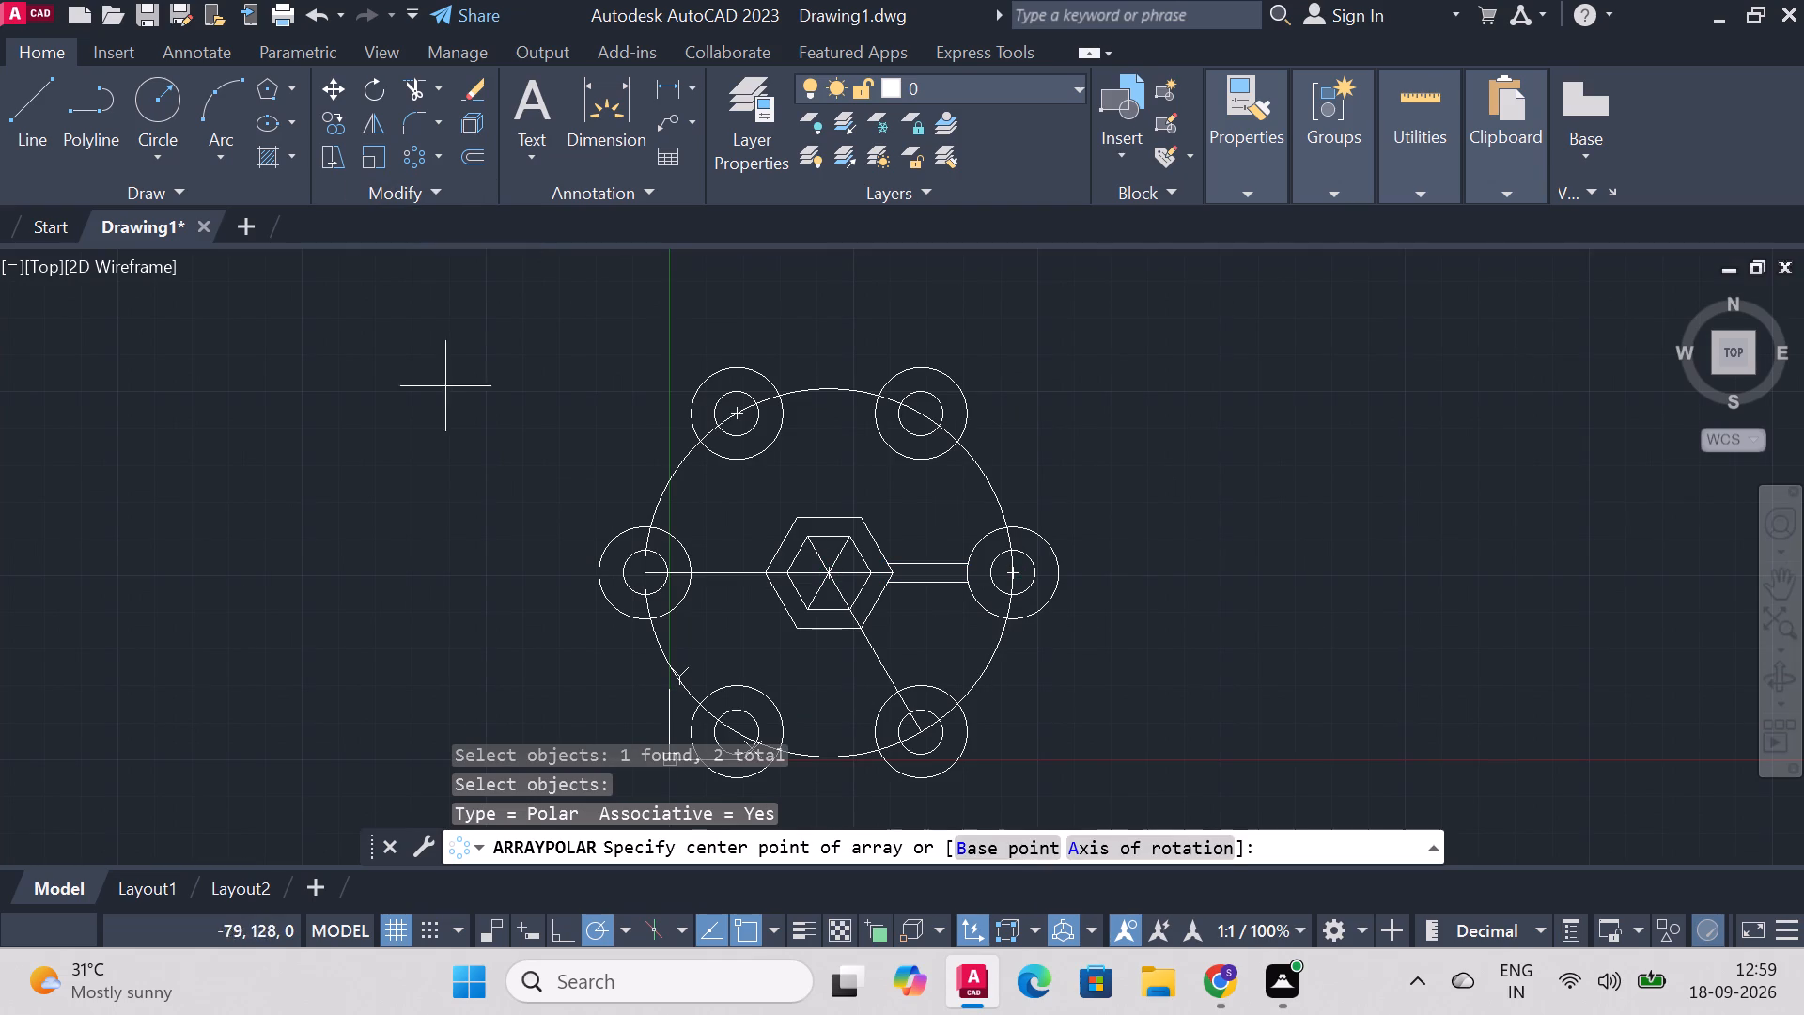
{"action": "left_click", "coordinate": [822, 578]}
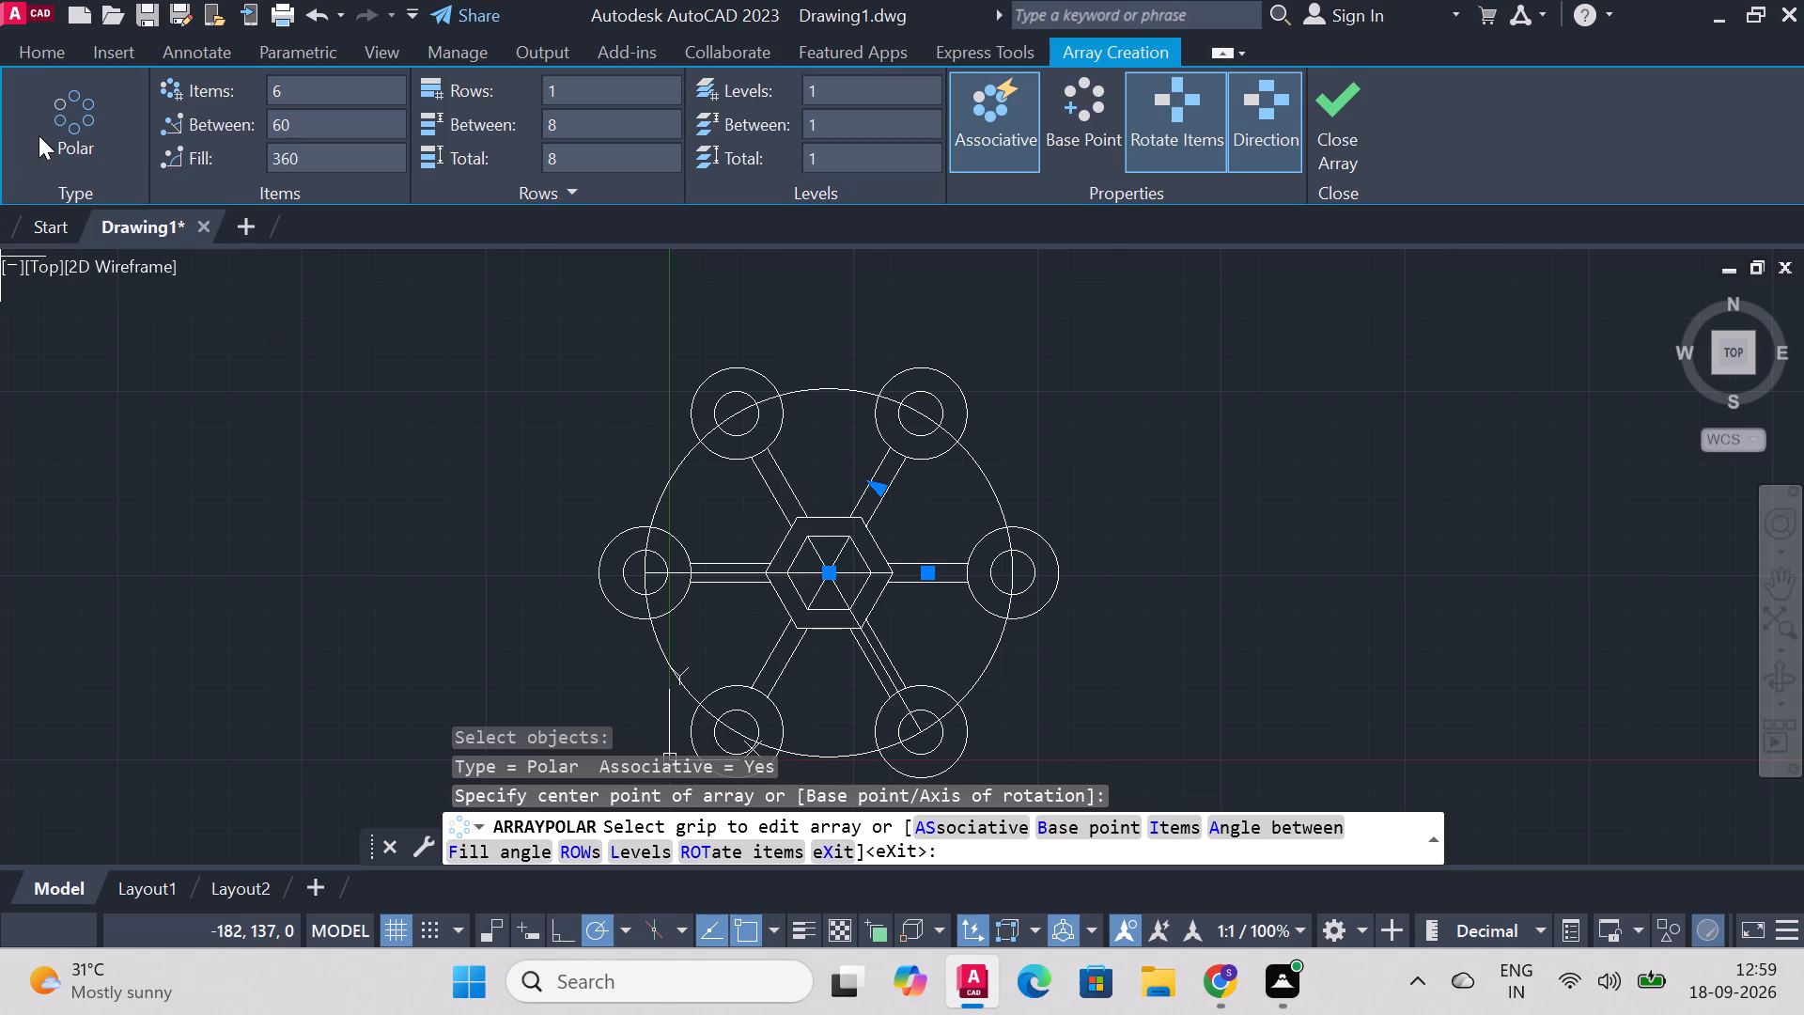
{"action": "left_click", "coordinate": [1337, 128]}
Trim away the leftover centre line from the outer hexagon's left corner to the centre of the left circle pair.
{"action": "scroll", "coordinate": [780, 675], "scroll_direction": "down", "scroll_amount": 1}
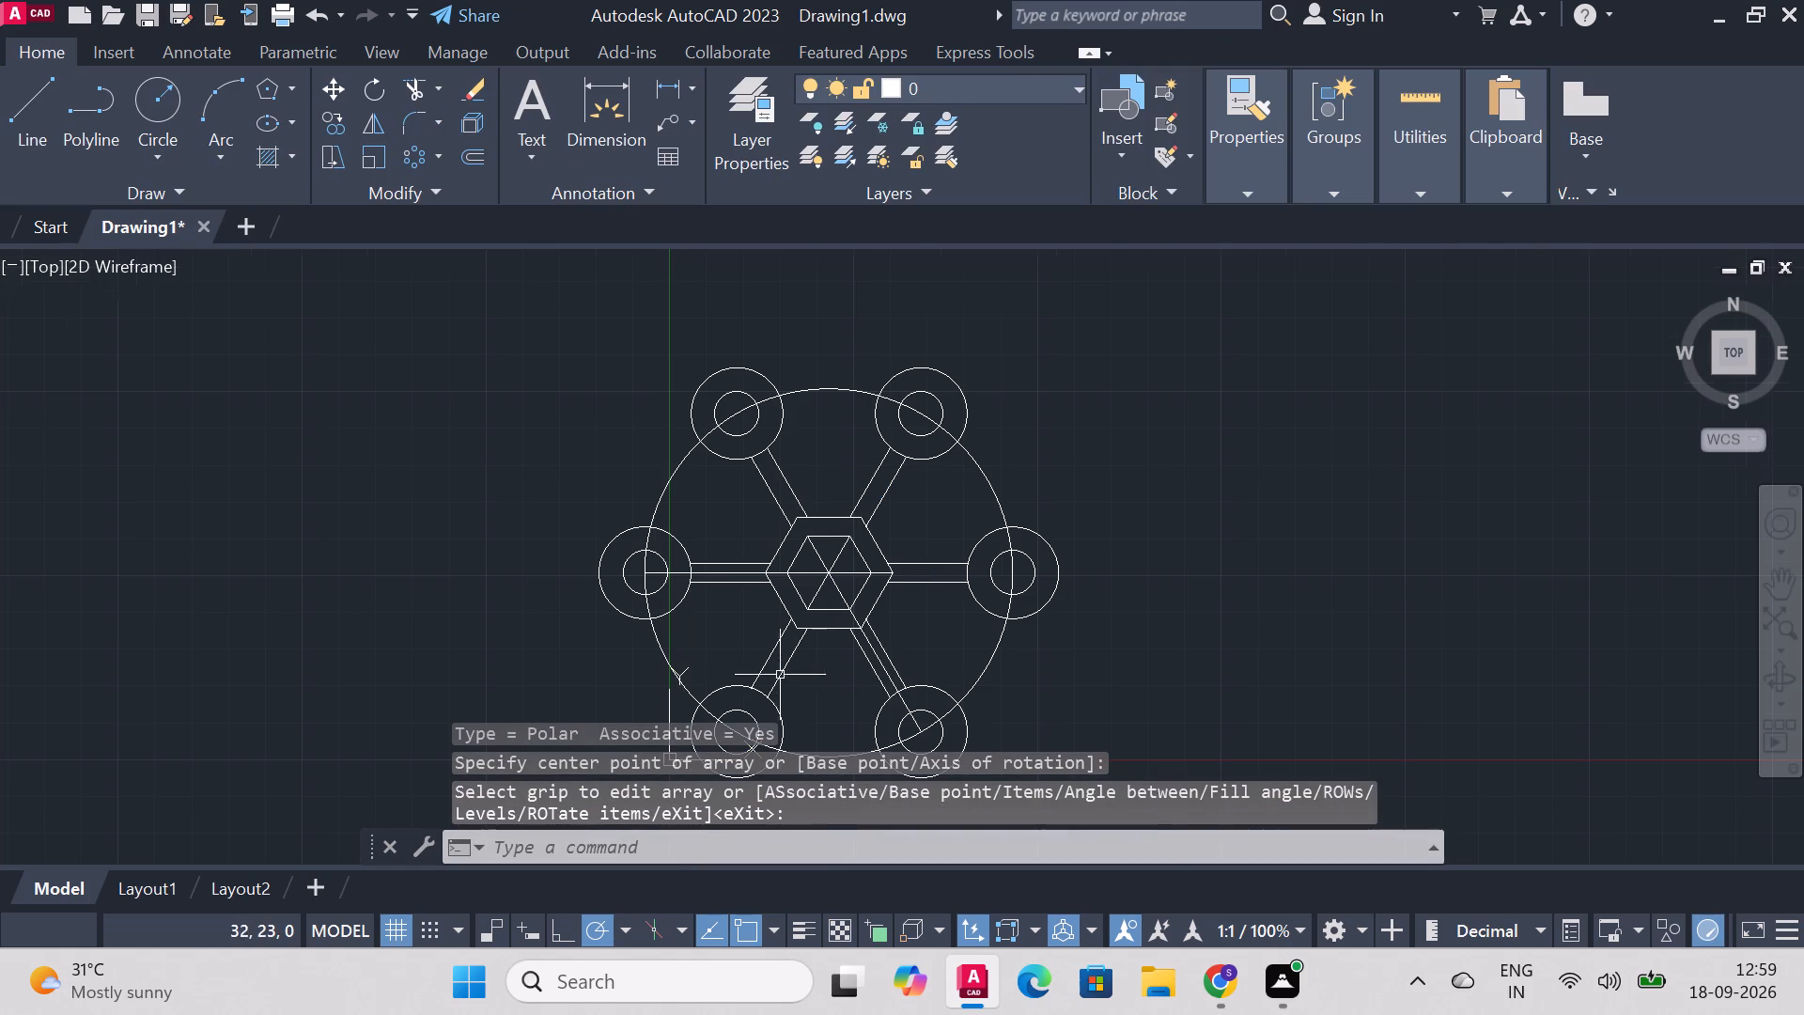
{"action": "scroll", "coordinate": [650, 681], "scroll_direction": "up", "scroll_amount": 2}
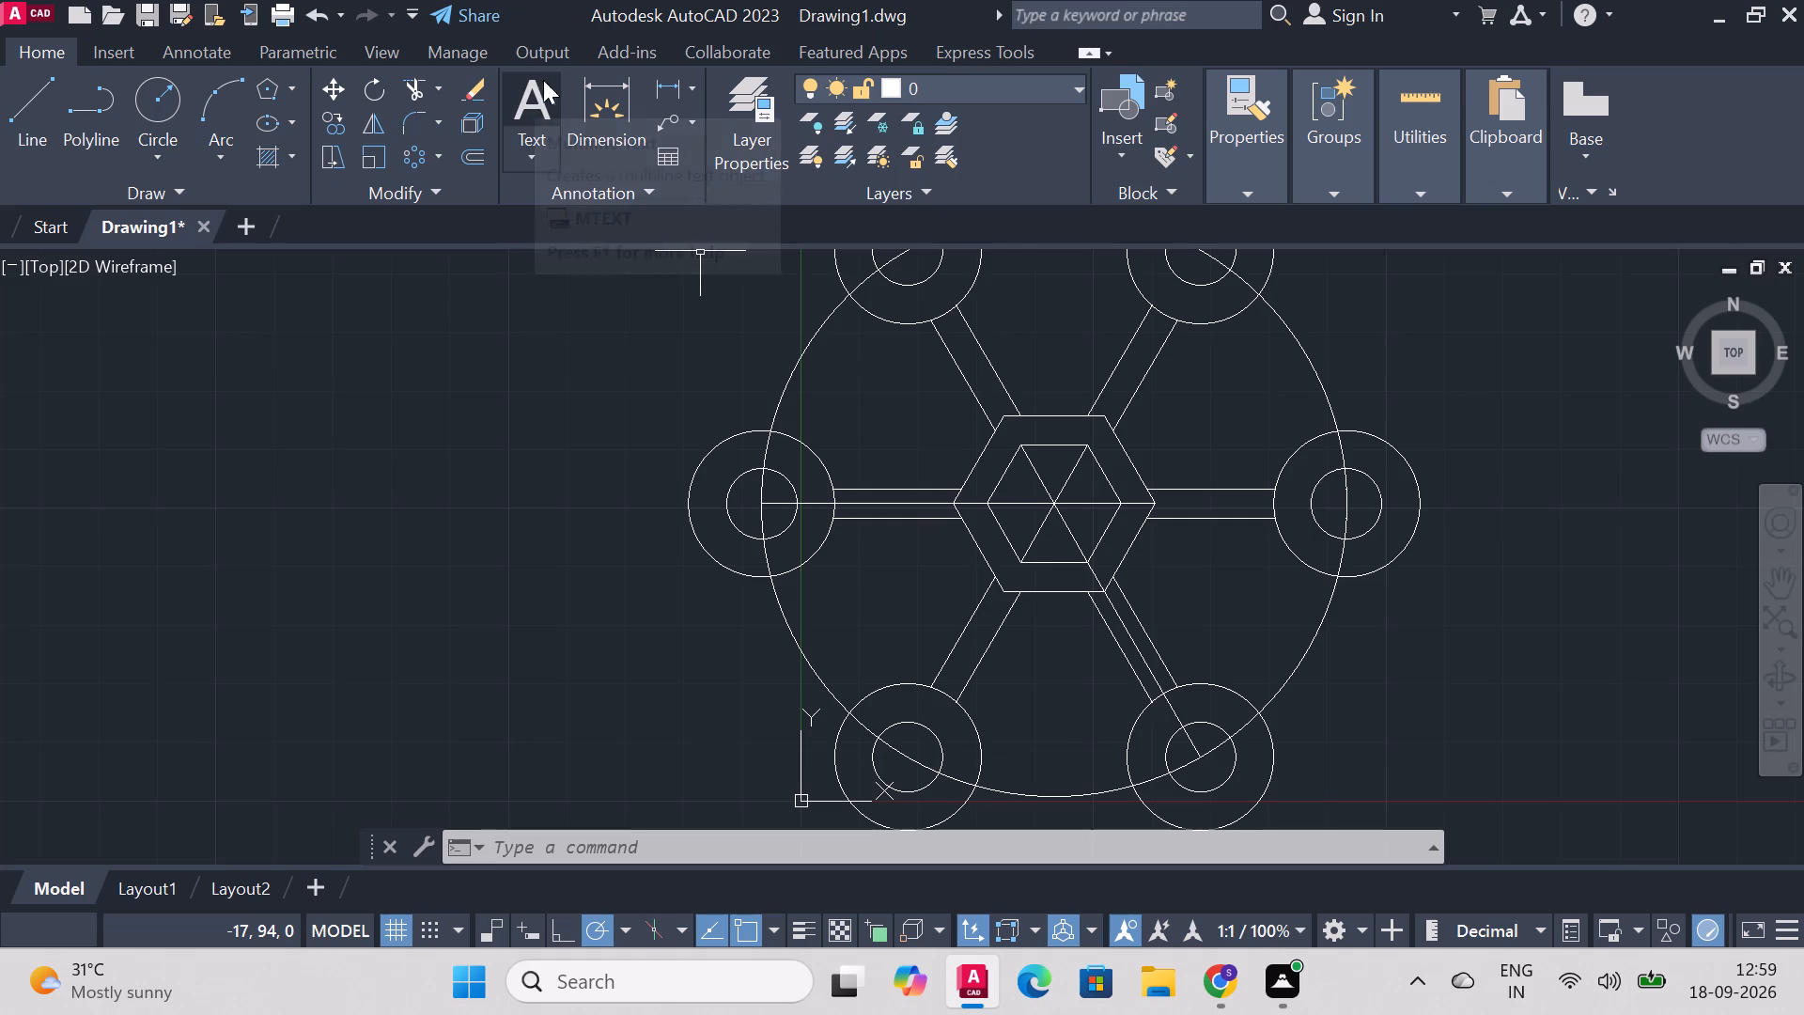
{"action": "left_click", "coordinate": [404, 87]}
{"action": "scroll", "coordinate": [903, 503], "scroll_direction": "up", "scroll_amount": 1}
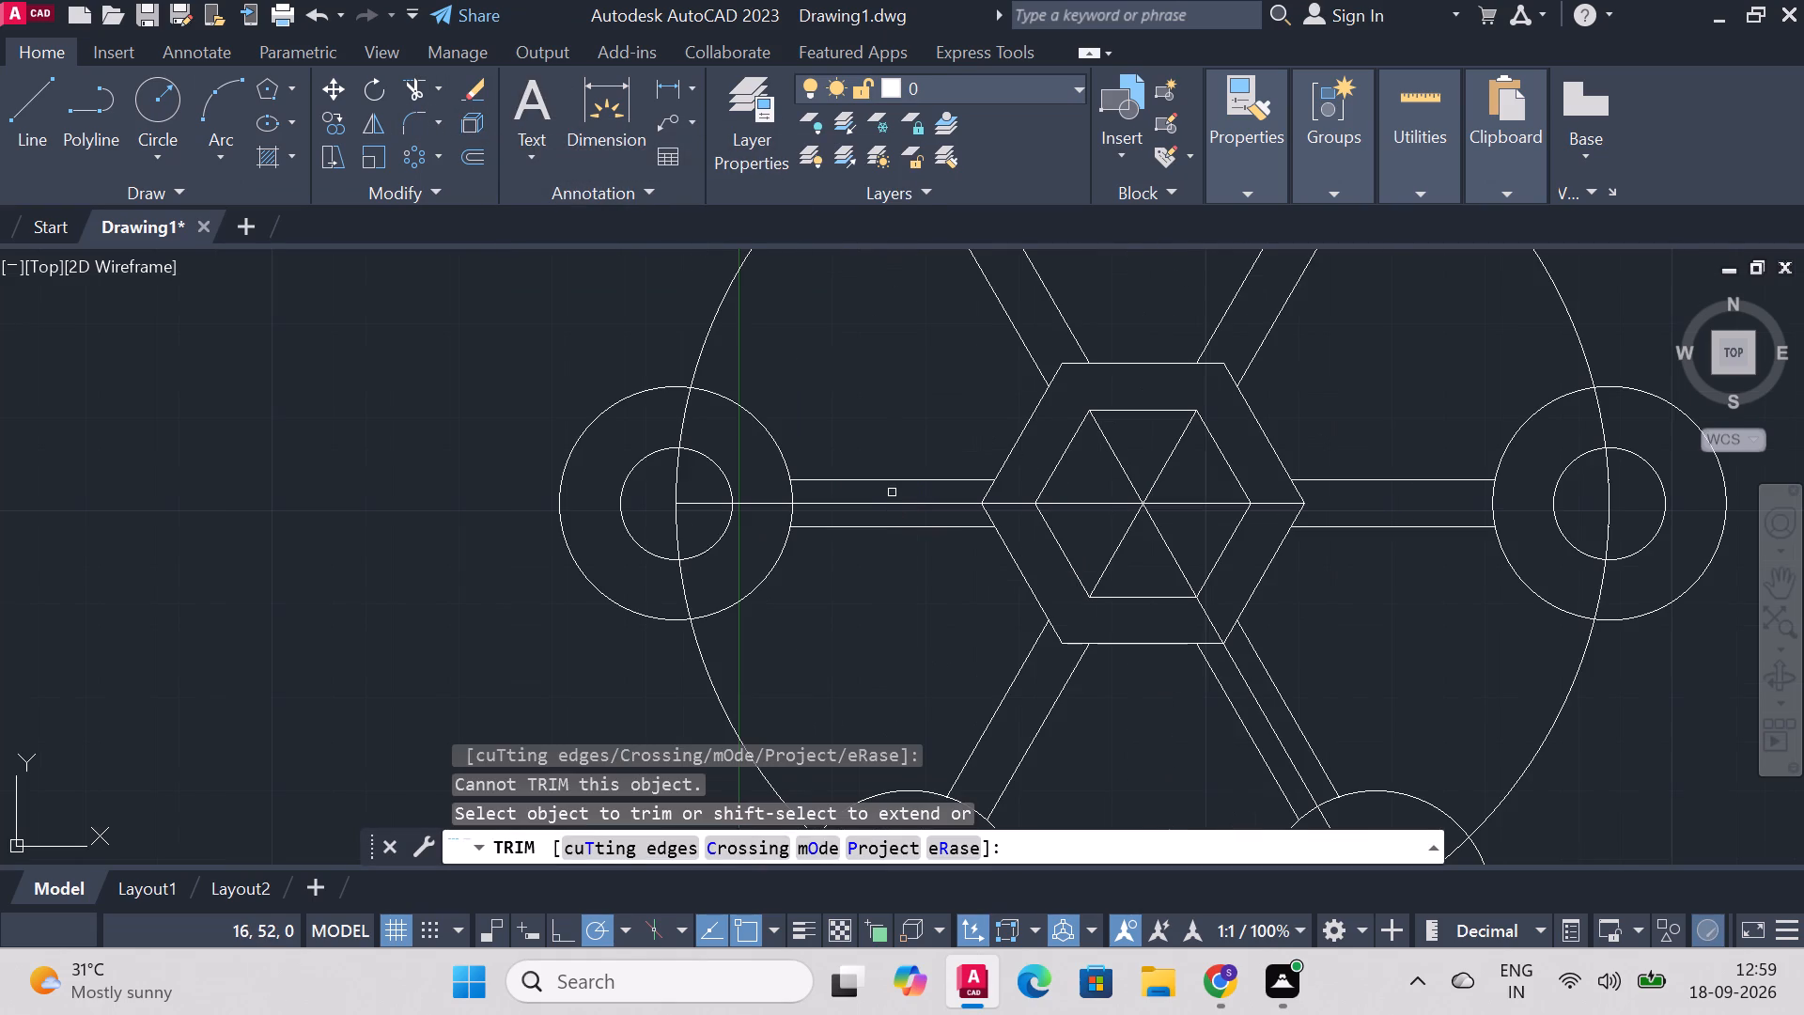
{"action": "left_click", "coordinate": [879, 503]}
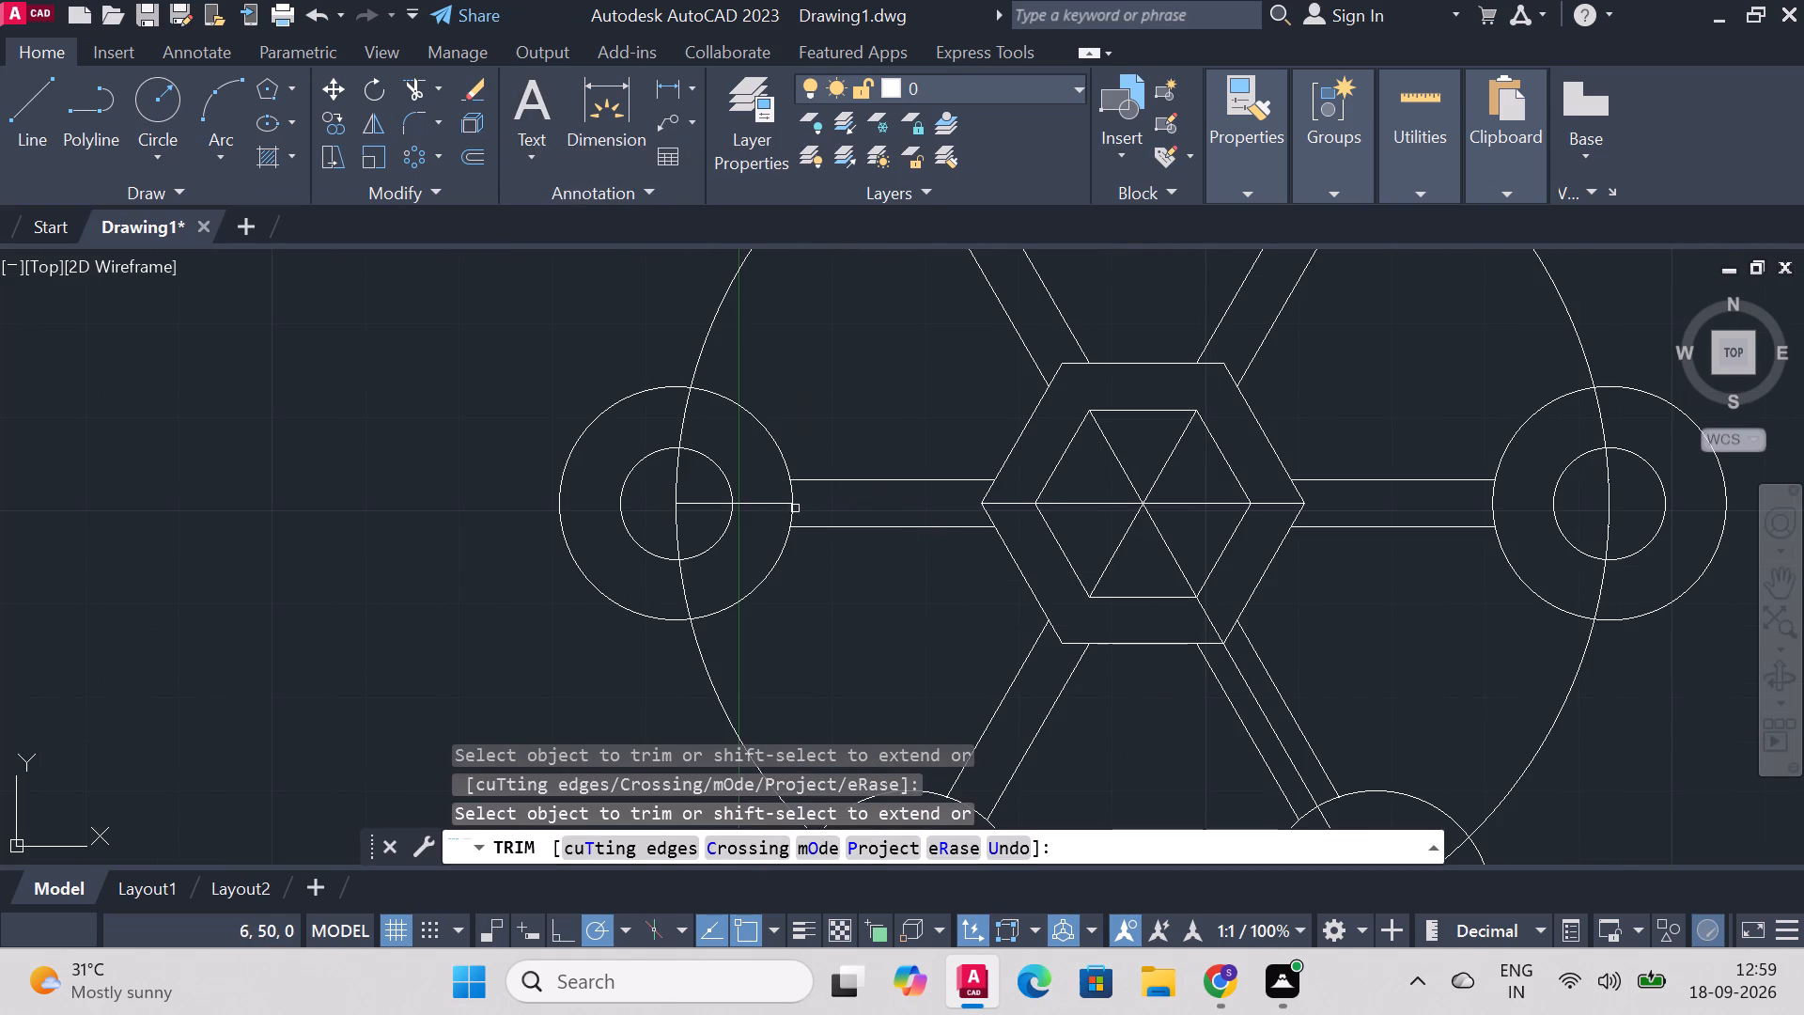
{"action": "left_click", "coordinate": [755, 505]}
{"action": "left_click", "coordinate": [696, 500]}
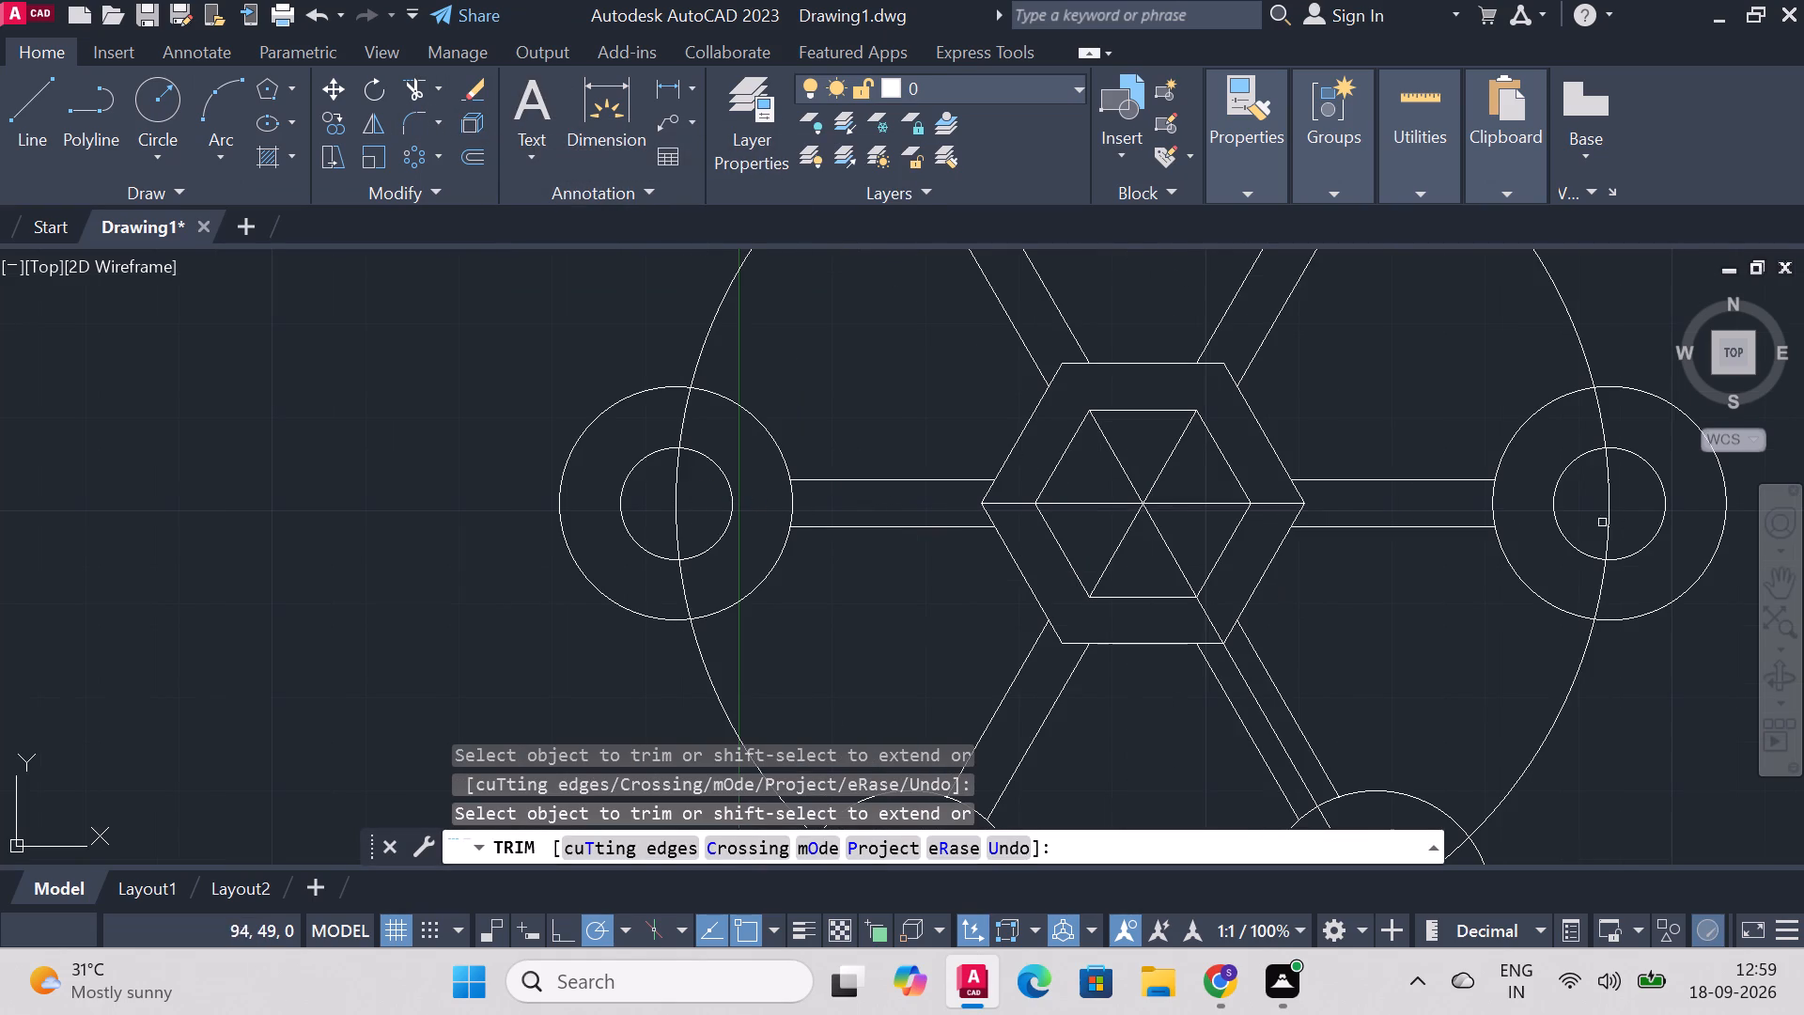
Trim away the leftover diagonal line from the outer hexagon's lower-right corner to the centre of the lower-right circle pair.
{"action": "scroll", "coordinate": [964, 534], "scroll_direction": "down", "scroll_amount": 2}
{"action": "scroll", "coordinate": [1129, 601], "scroll_direction": "up", "scroll_amount": 2}
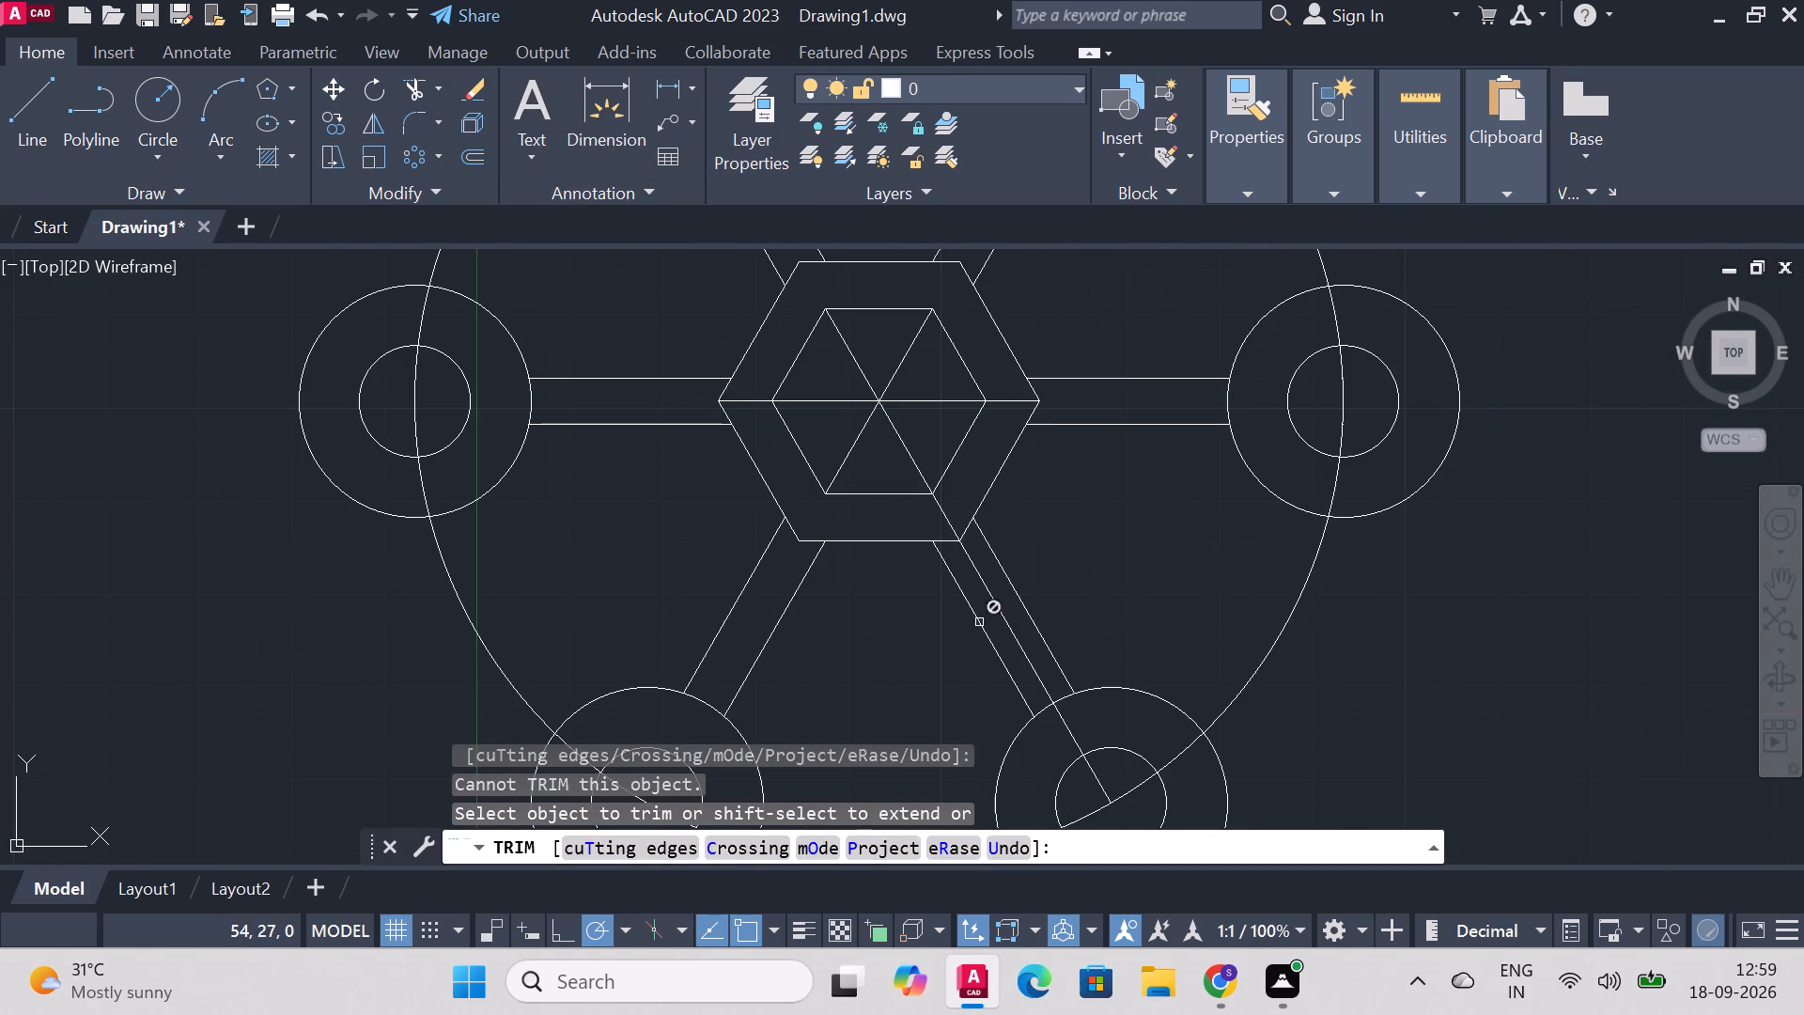
{"action": "left_click", "coordinate": [984, 573]}
{"action": "left_click", "coordinate": [1070, 723]}
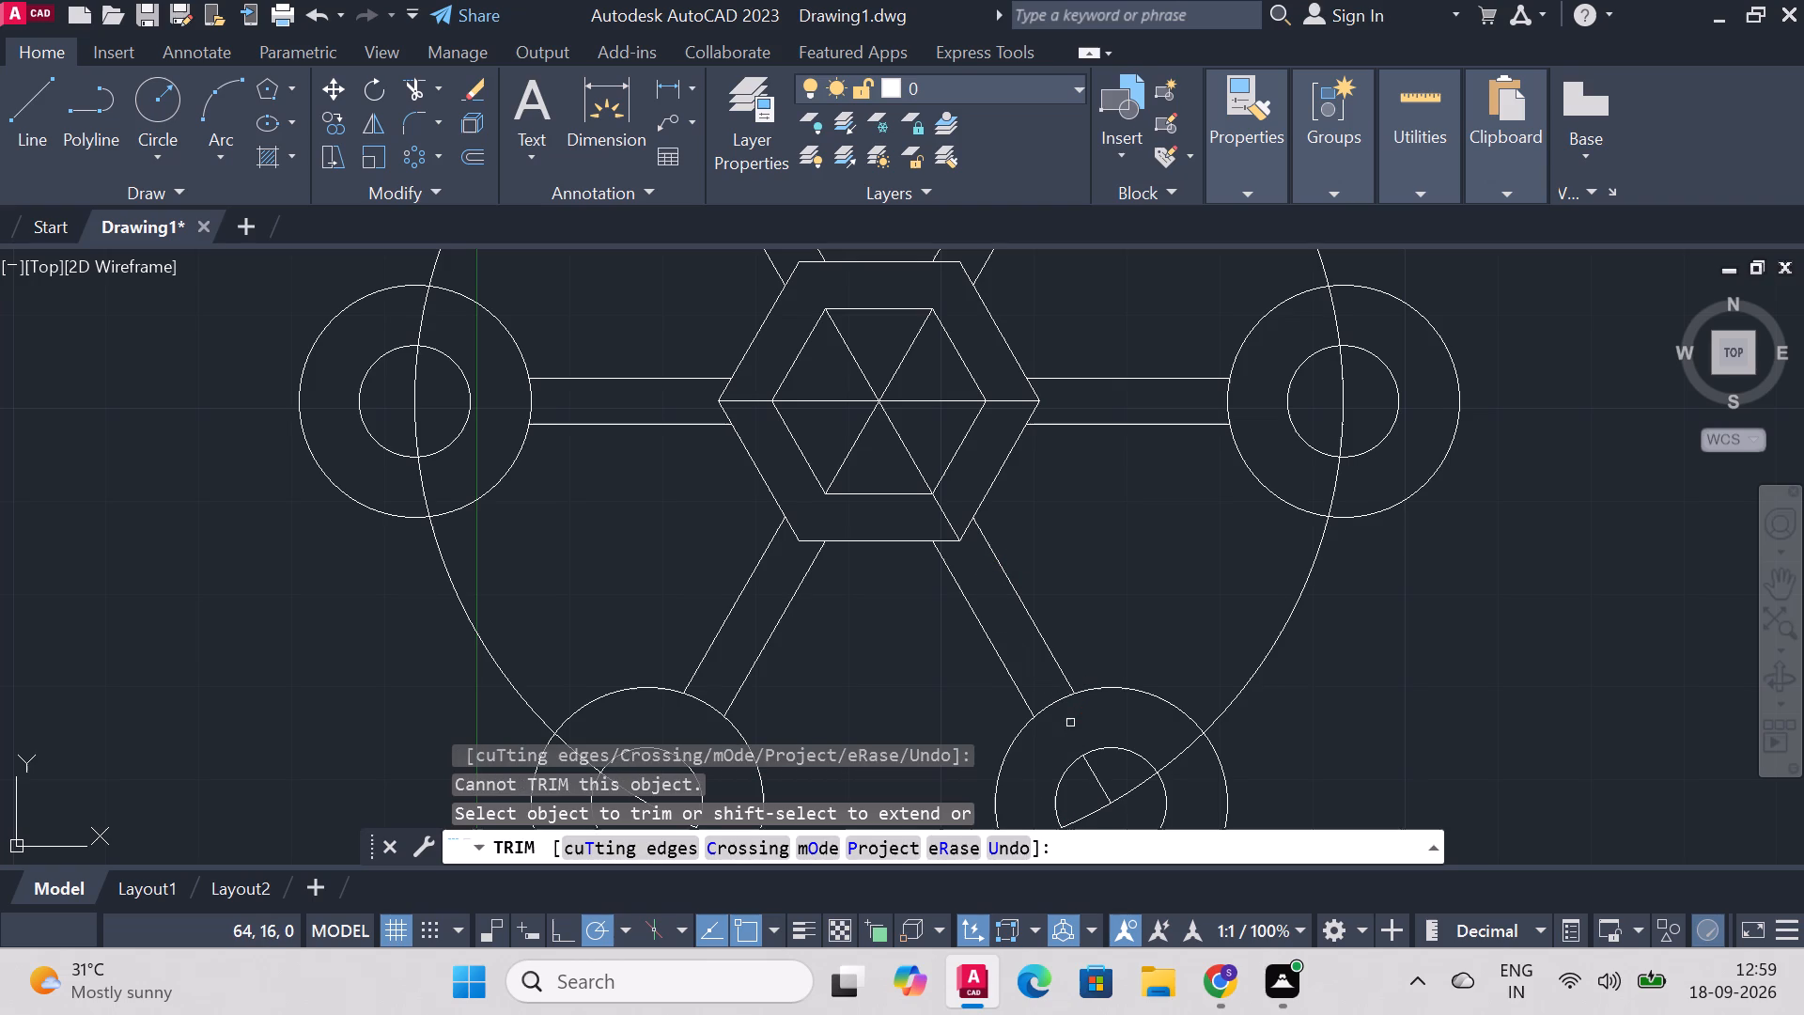
{"action": "left_click", "coordinate": [1096, 774]}
{"action": "scroll", "coordinate": [603, 552], "scroll_direction": "down", "scroll_amount": 2}
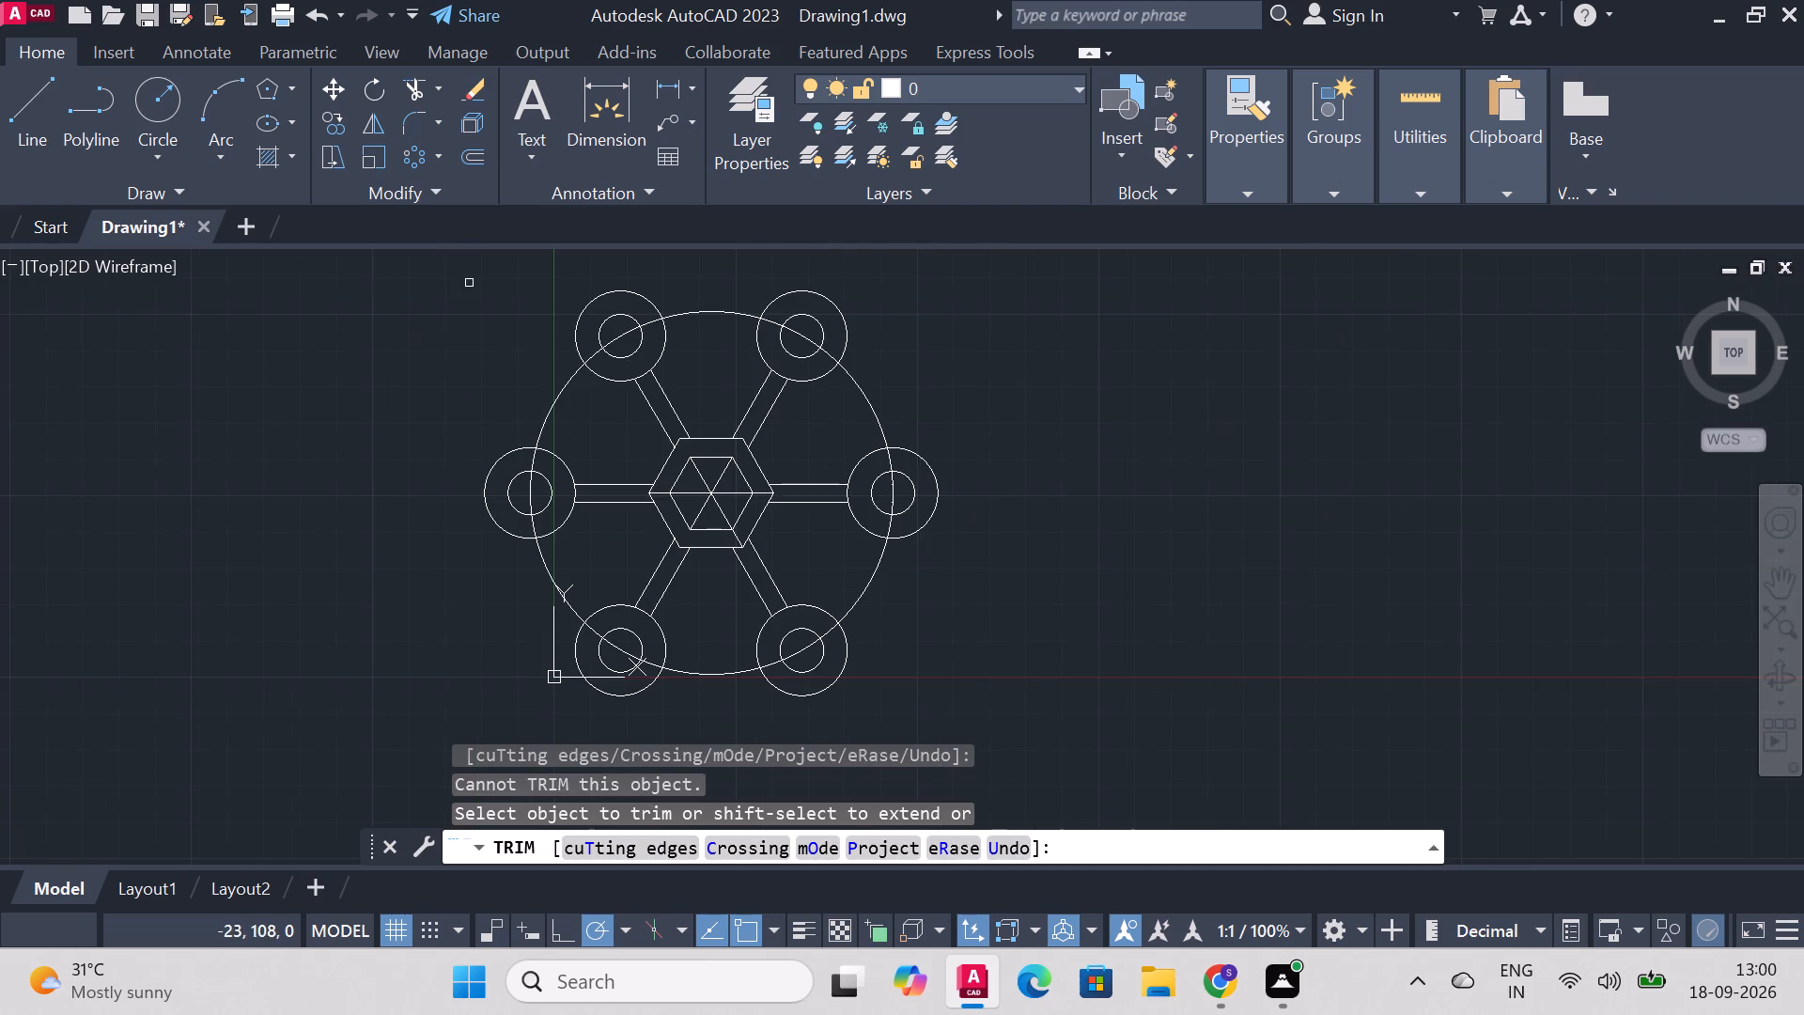
Draw a horizontal line joining the centres of the two upper circle pairs.
{"action": "scroll", "coordinate": [469, 276], "scroll_direction": "up", "scroll_amount": 1}
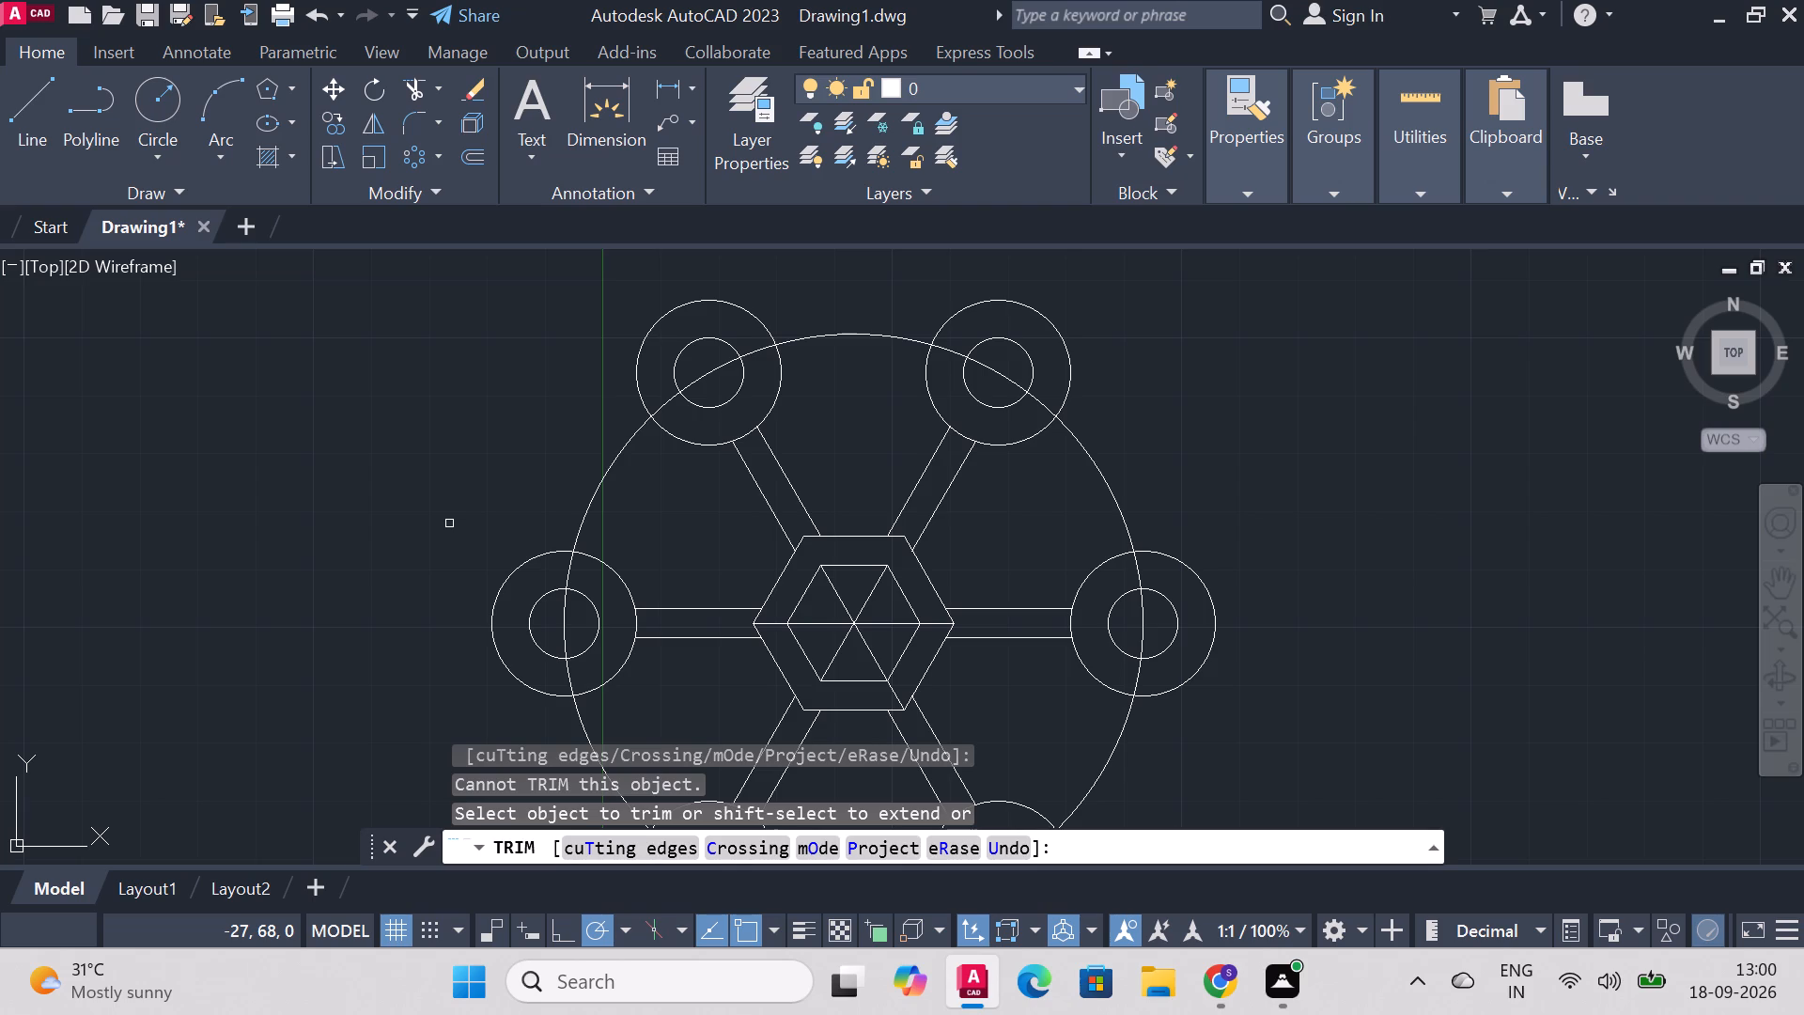
{"action": "left_click", "coordinate": [43, 91]}
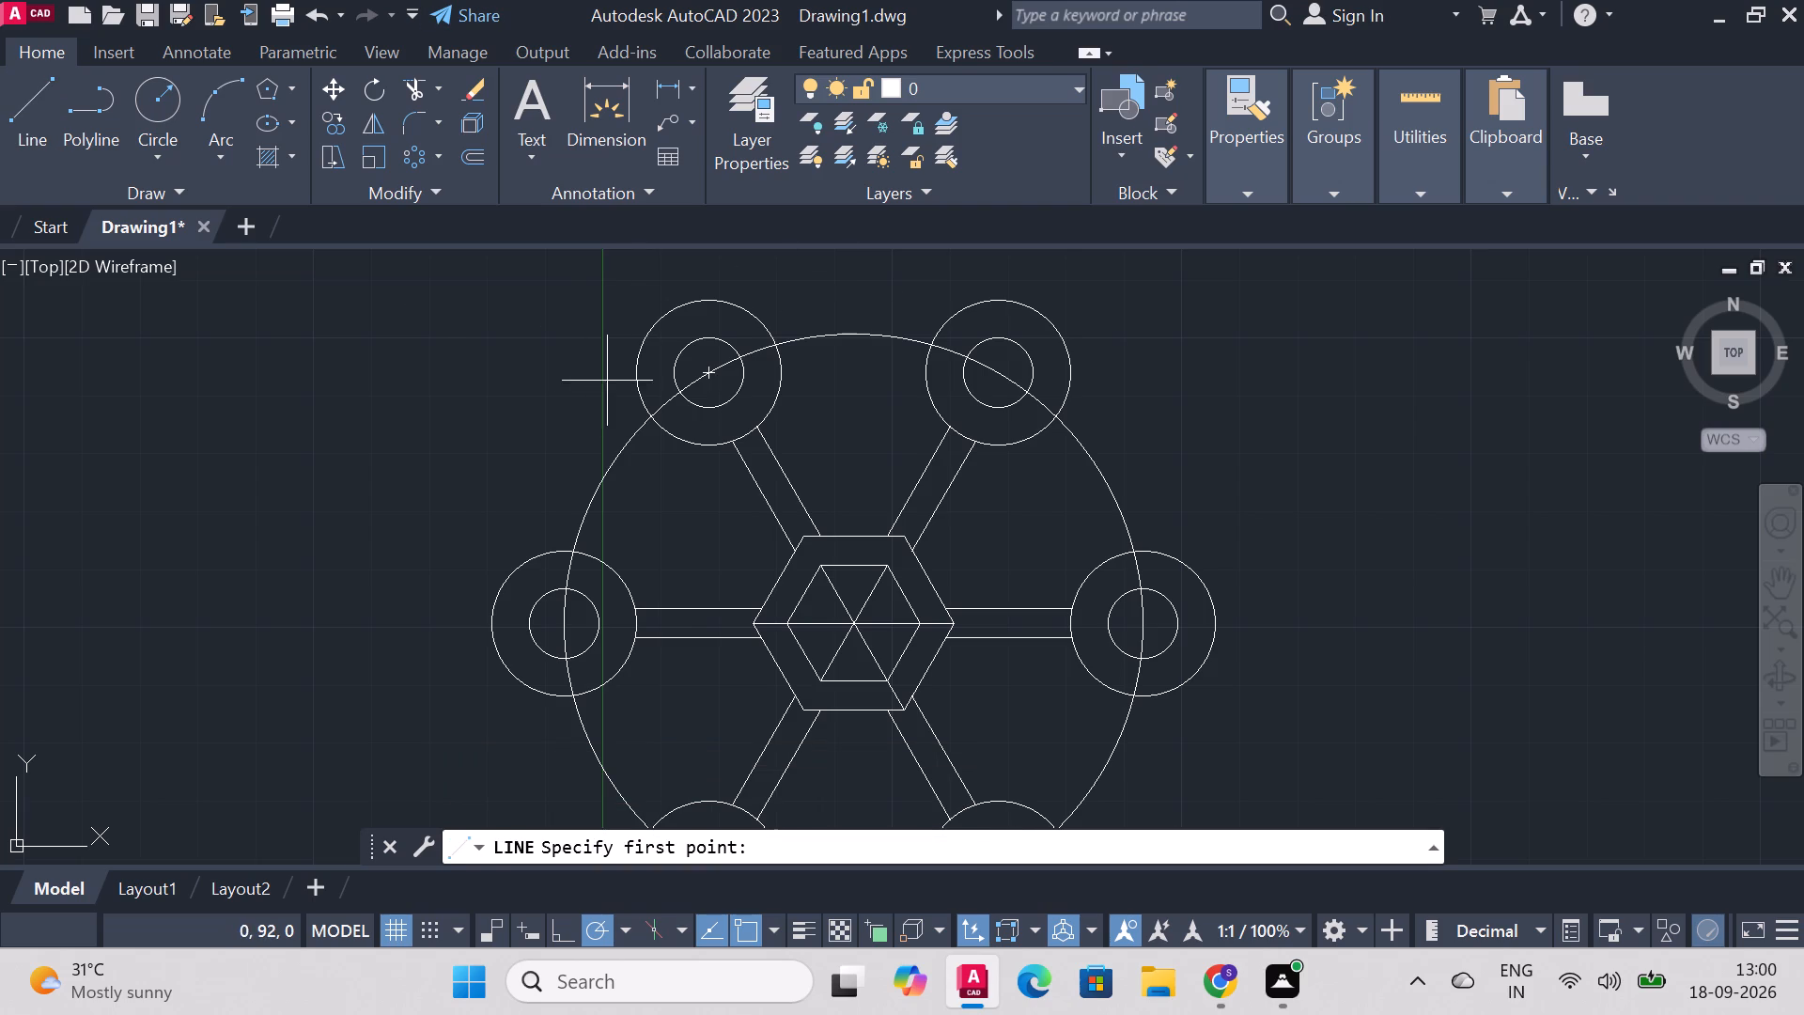
{"action": "left_click", "coordinate": [711, 373]}
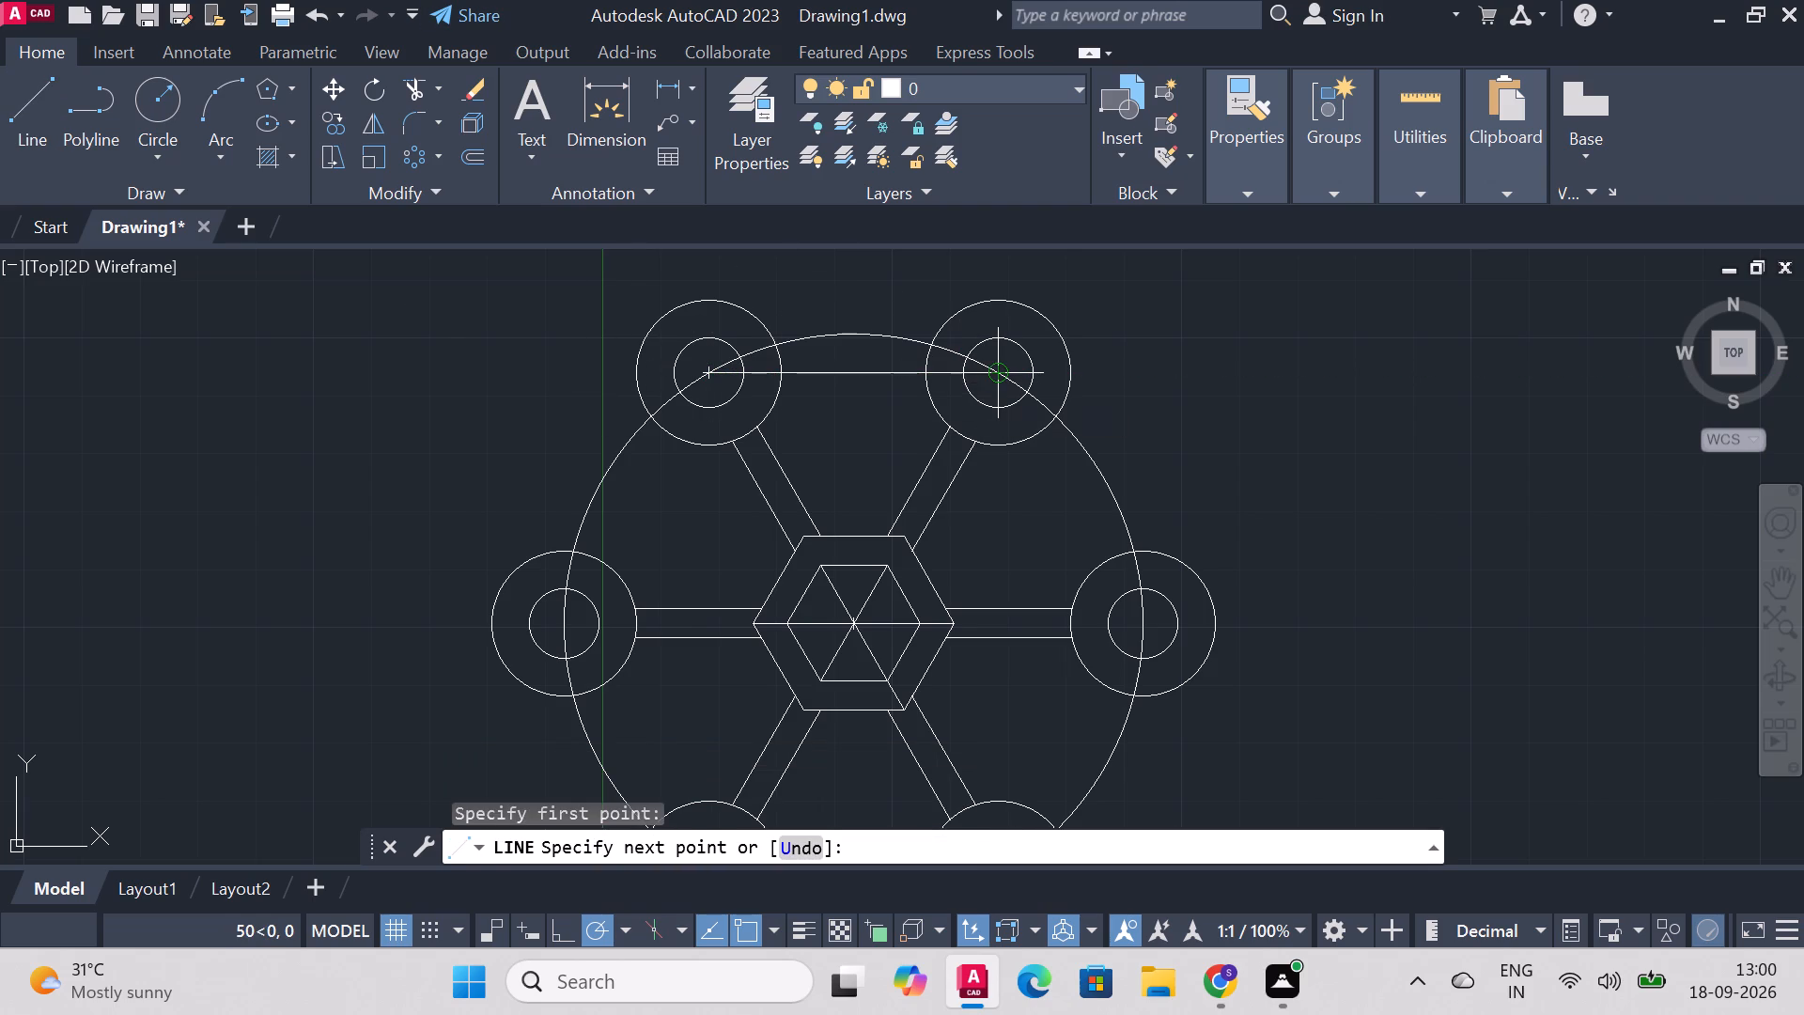
{"action": "left_click", "coordinate": [1007, 378]}
{"action": "key", "text": "Escape"}
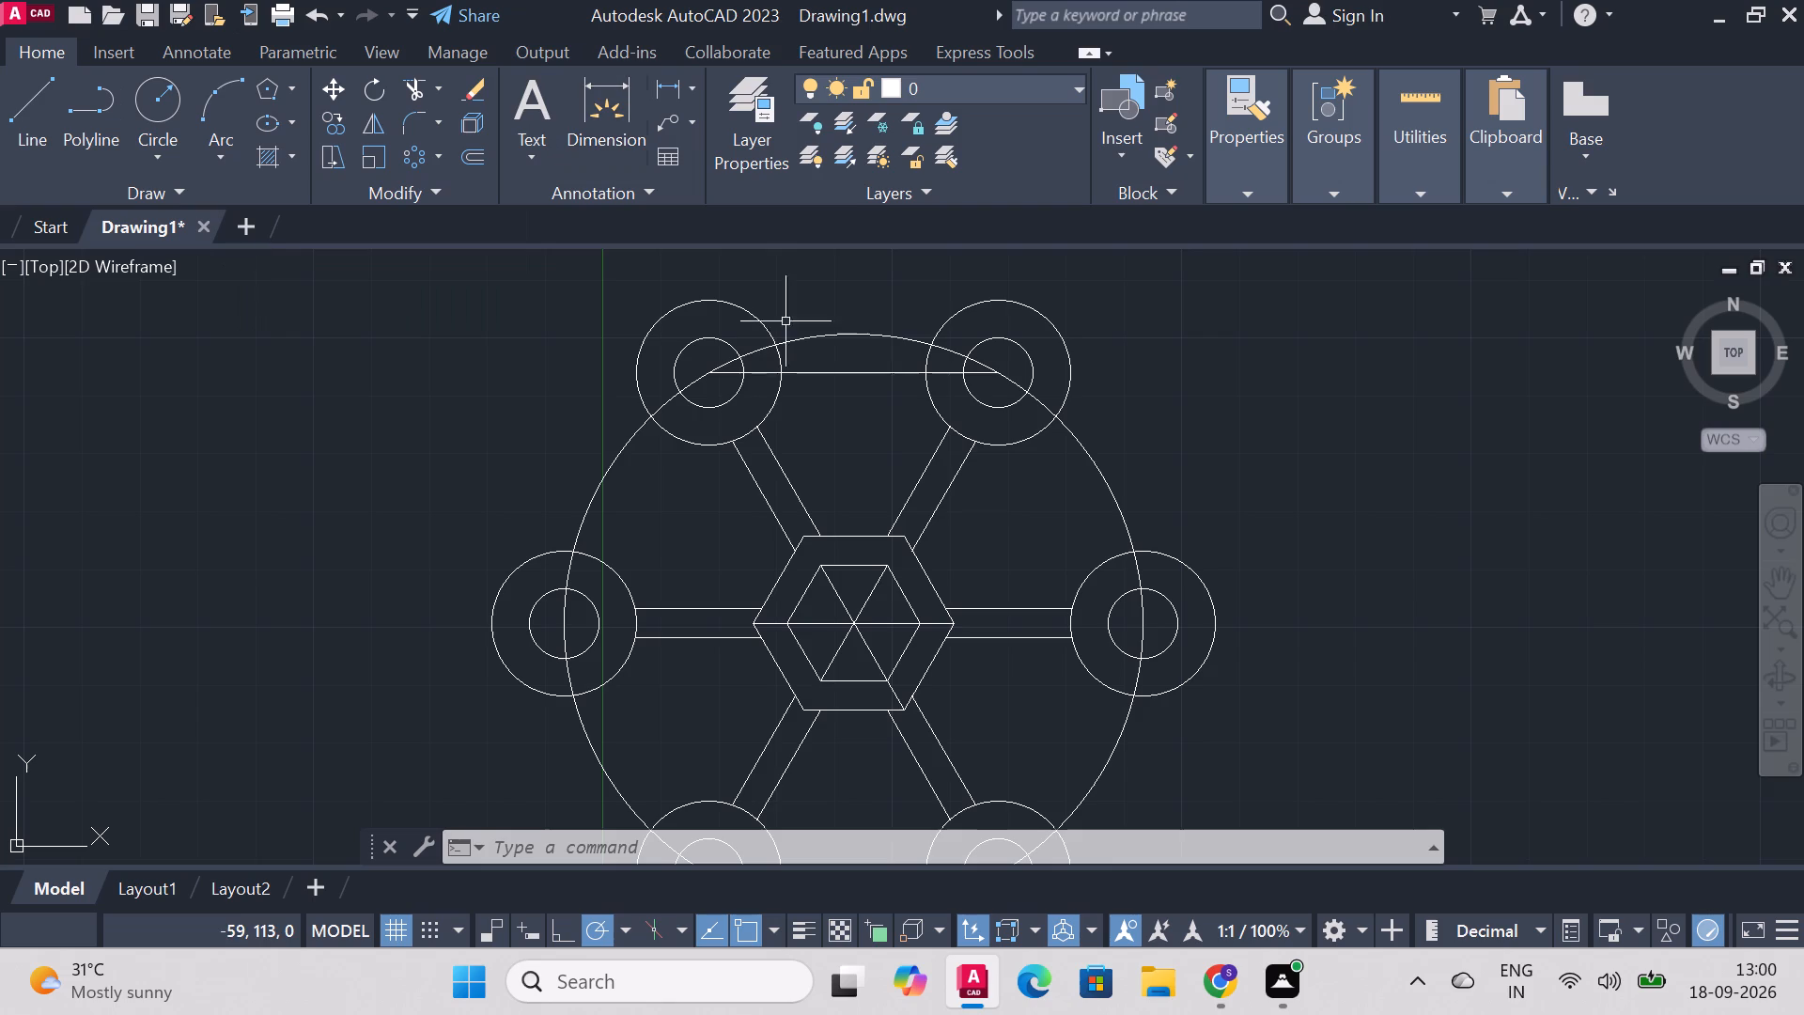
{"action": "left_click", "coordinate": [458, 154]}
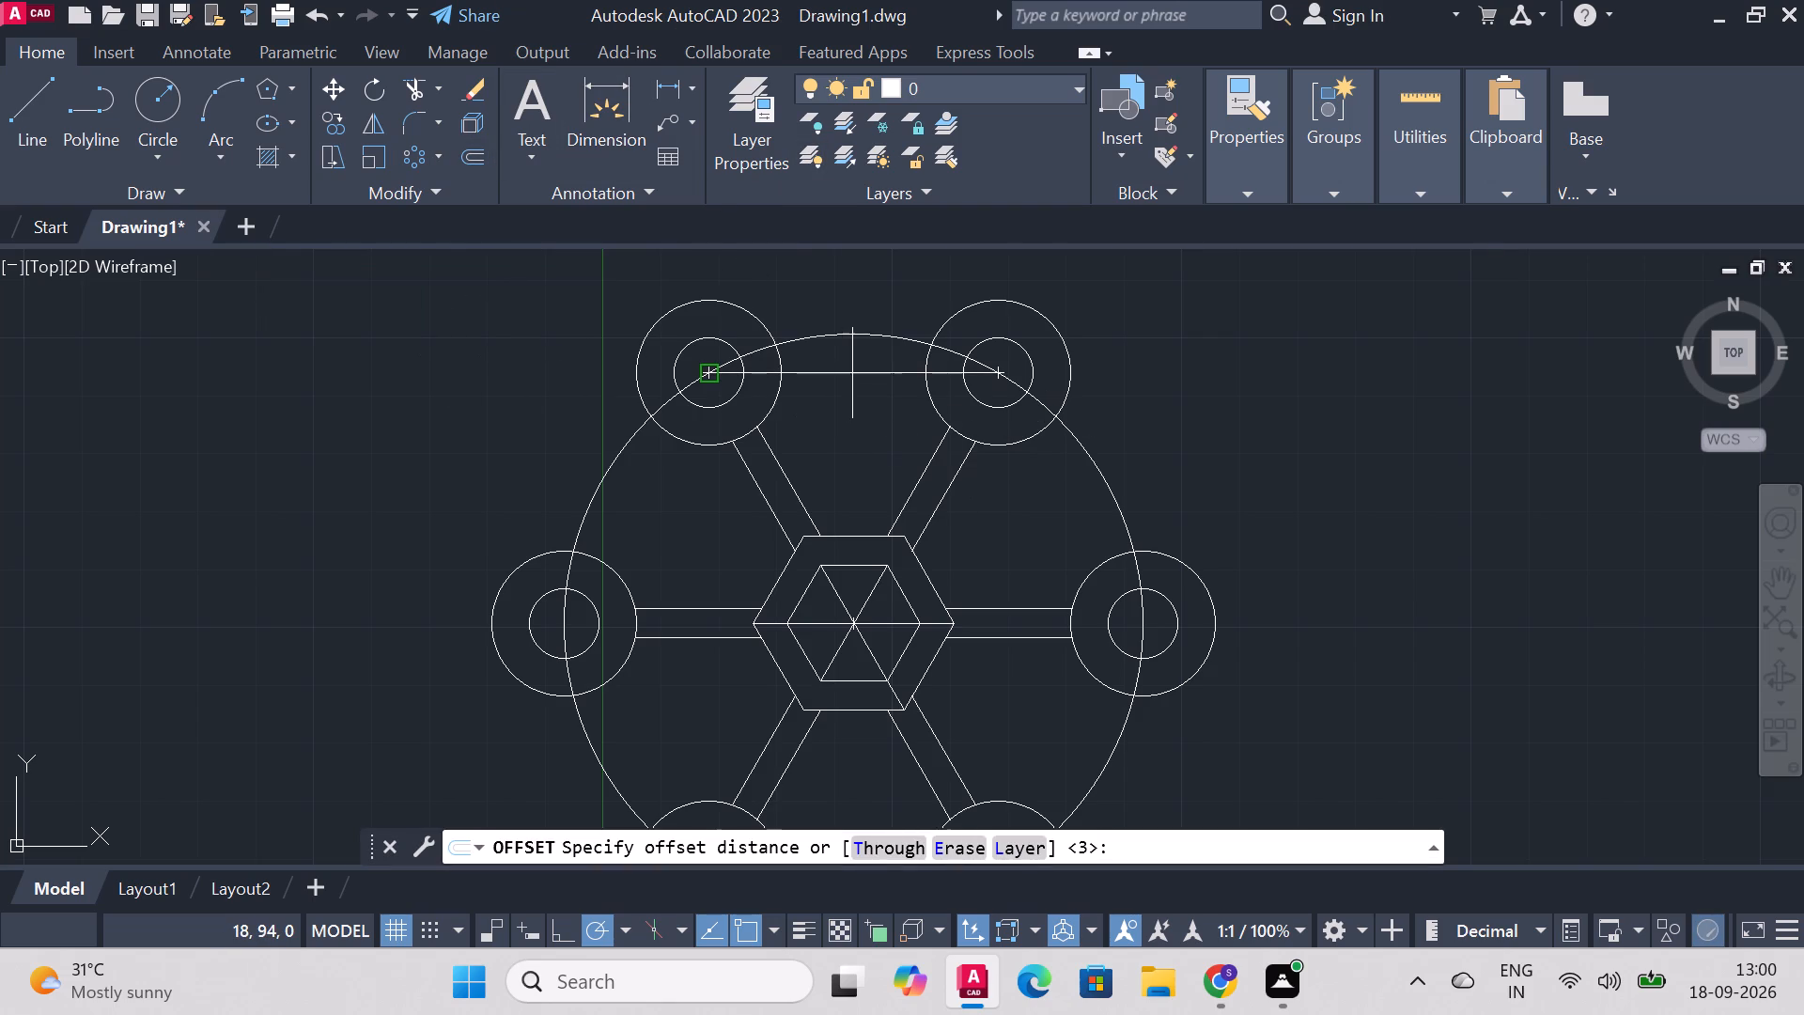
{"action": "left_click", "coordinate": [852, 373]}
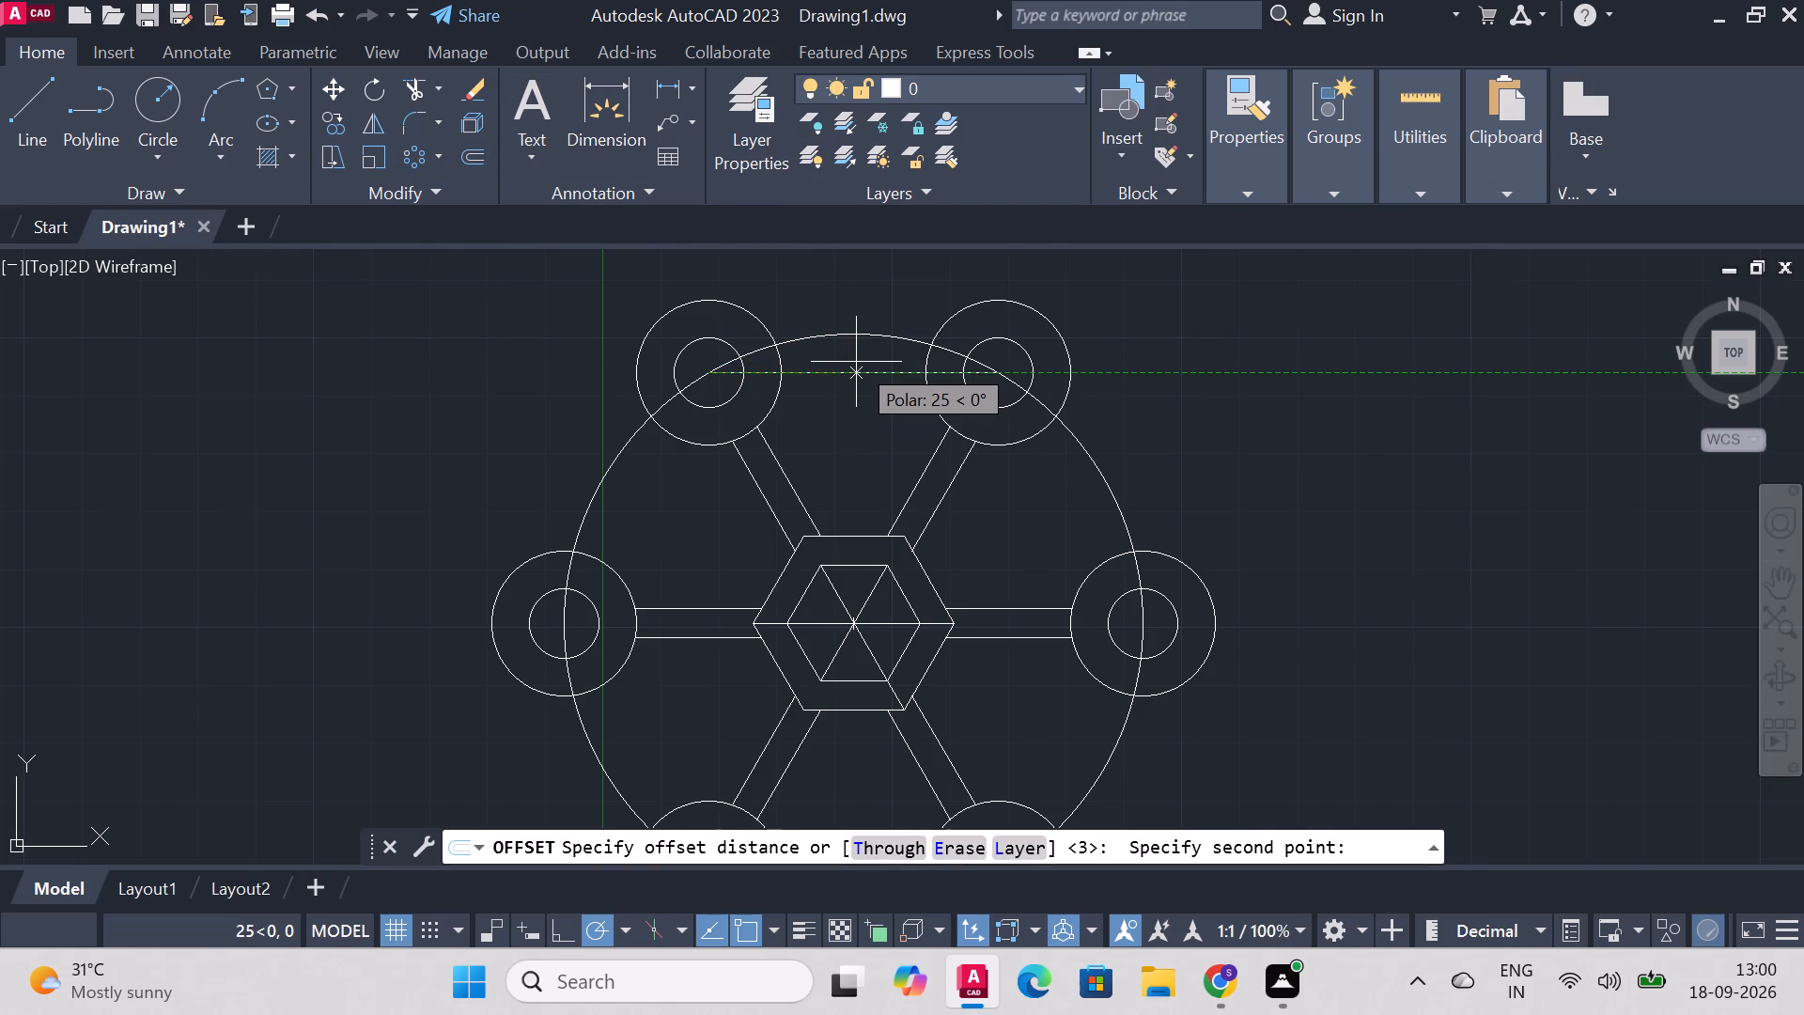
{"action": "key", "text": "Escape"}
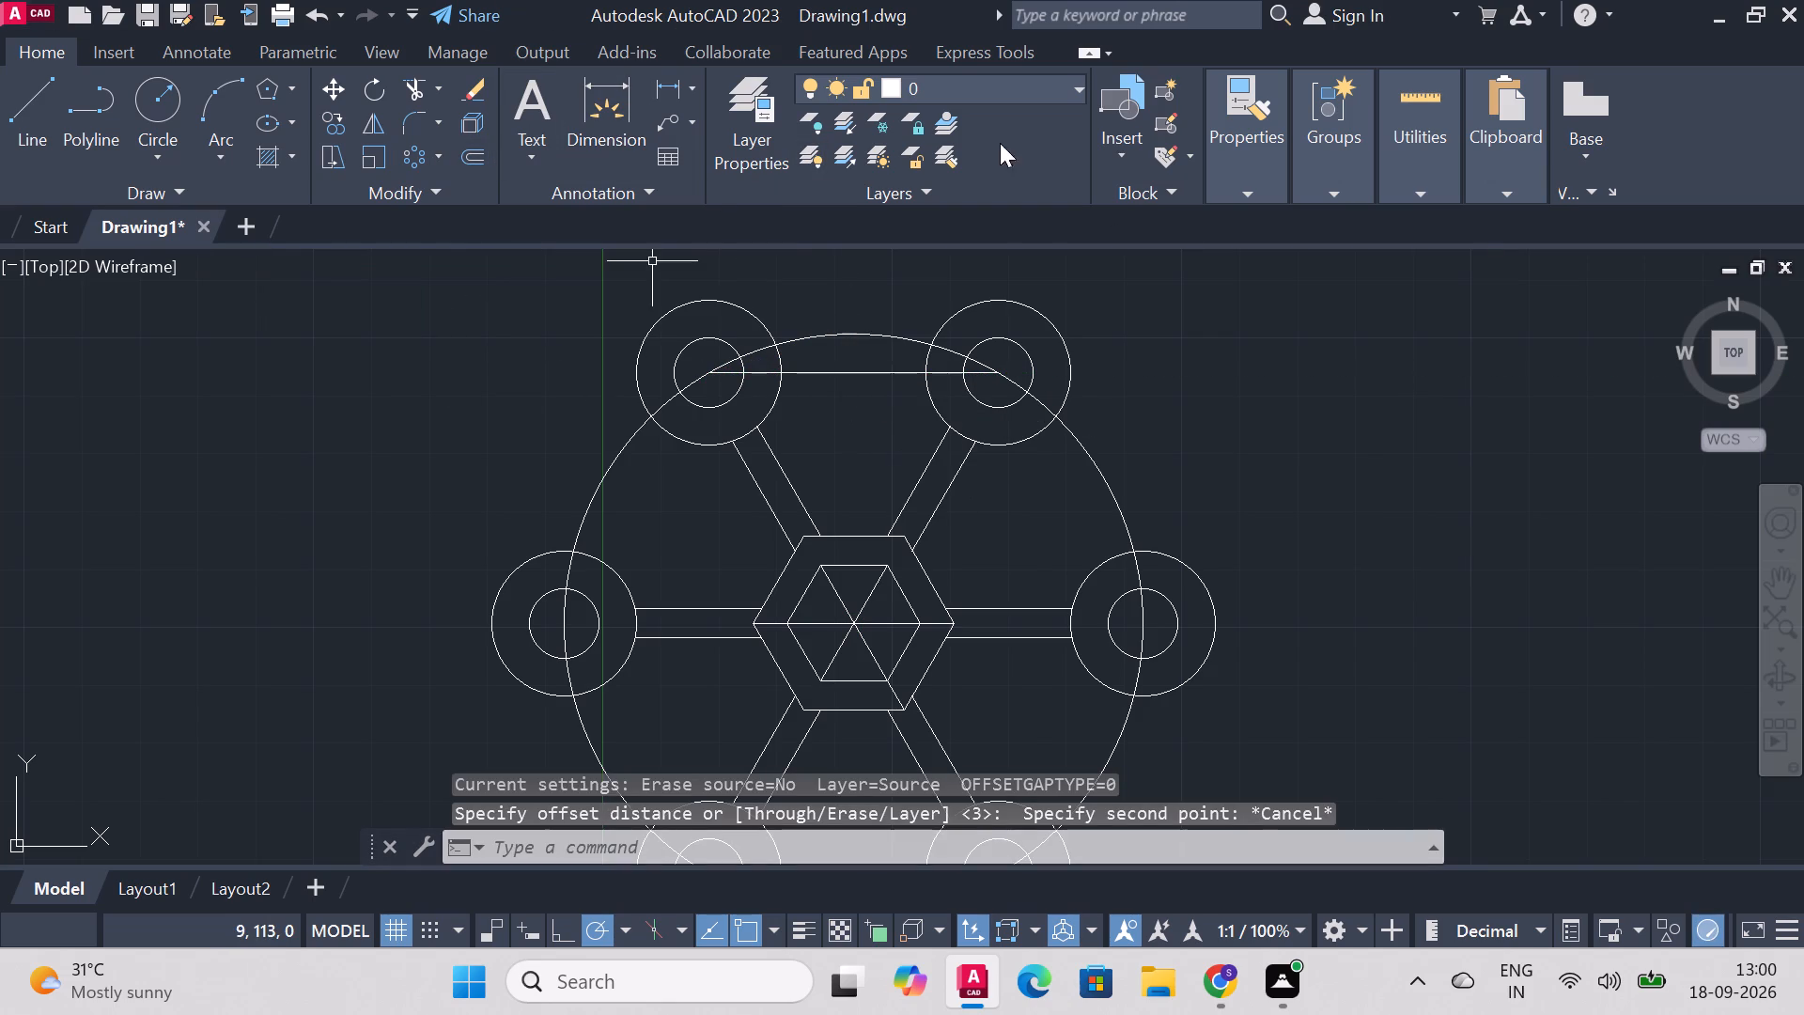
Offset the horizontal line between the two upper circle pairs by 2.5 to both its upper and lower sides.
{"action": "left_click", "coordinate": [855, 375]}
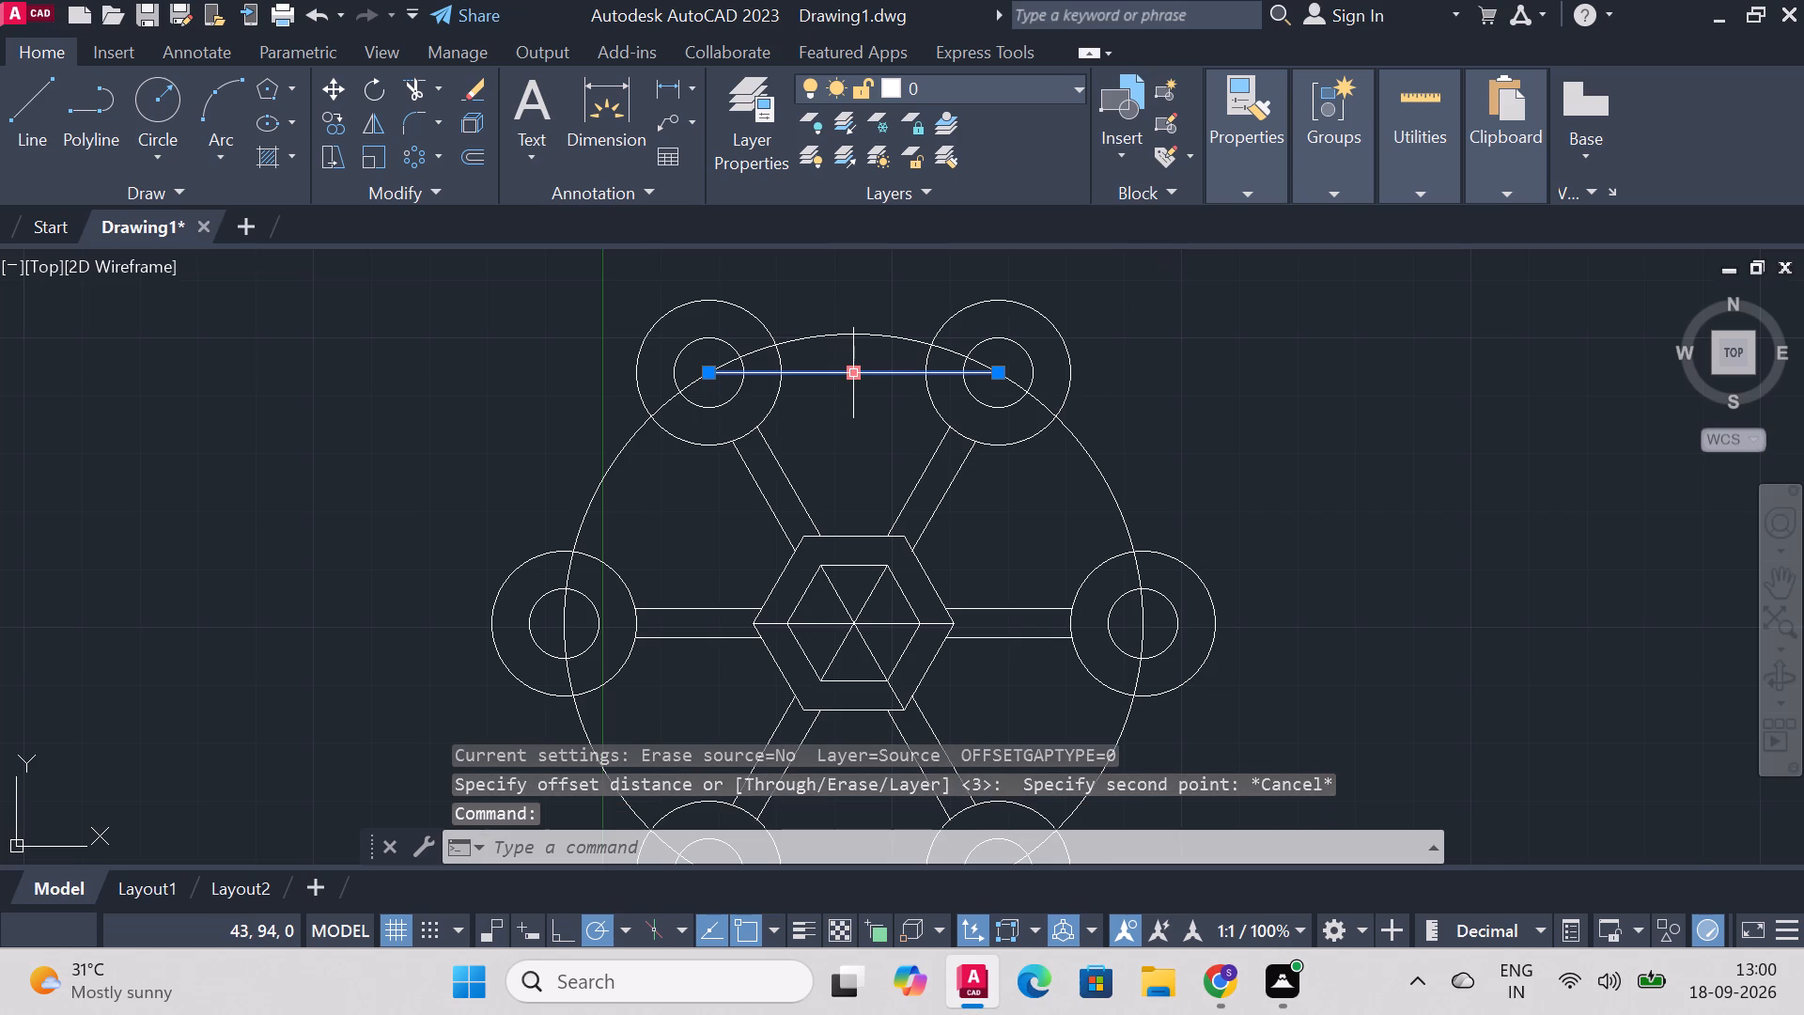
{"action": "type", "text": "off"}
{"action": "key", "text": "Return"}
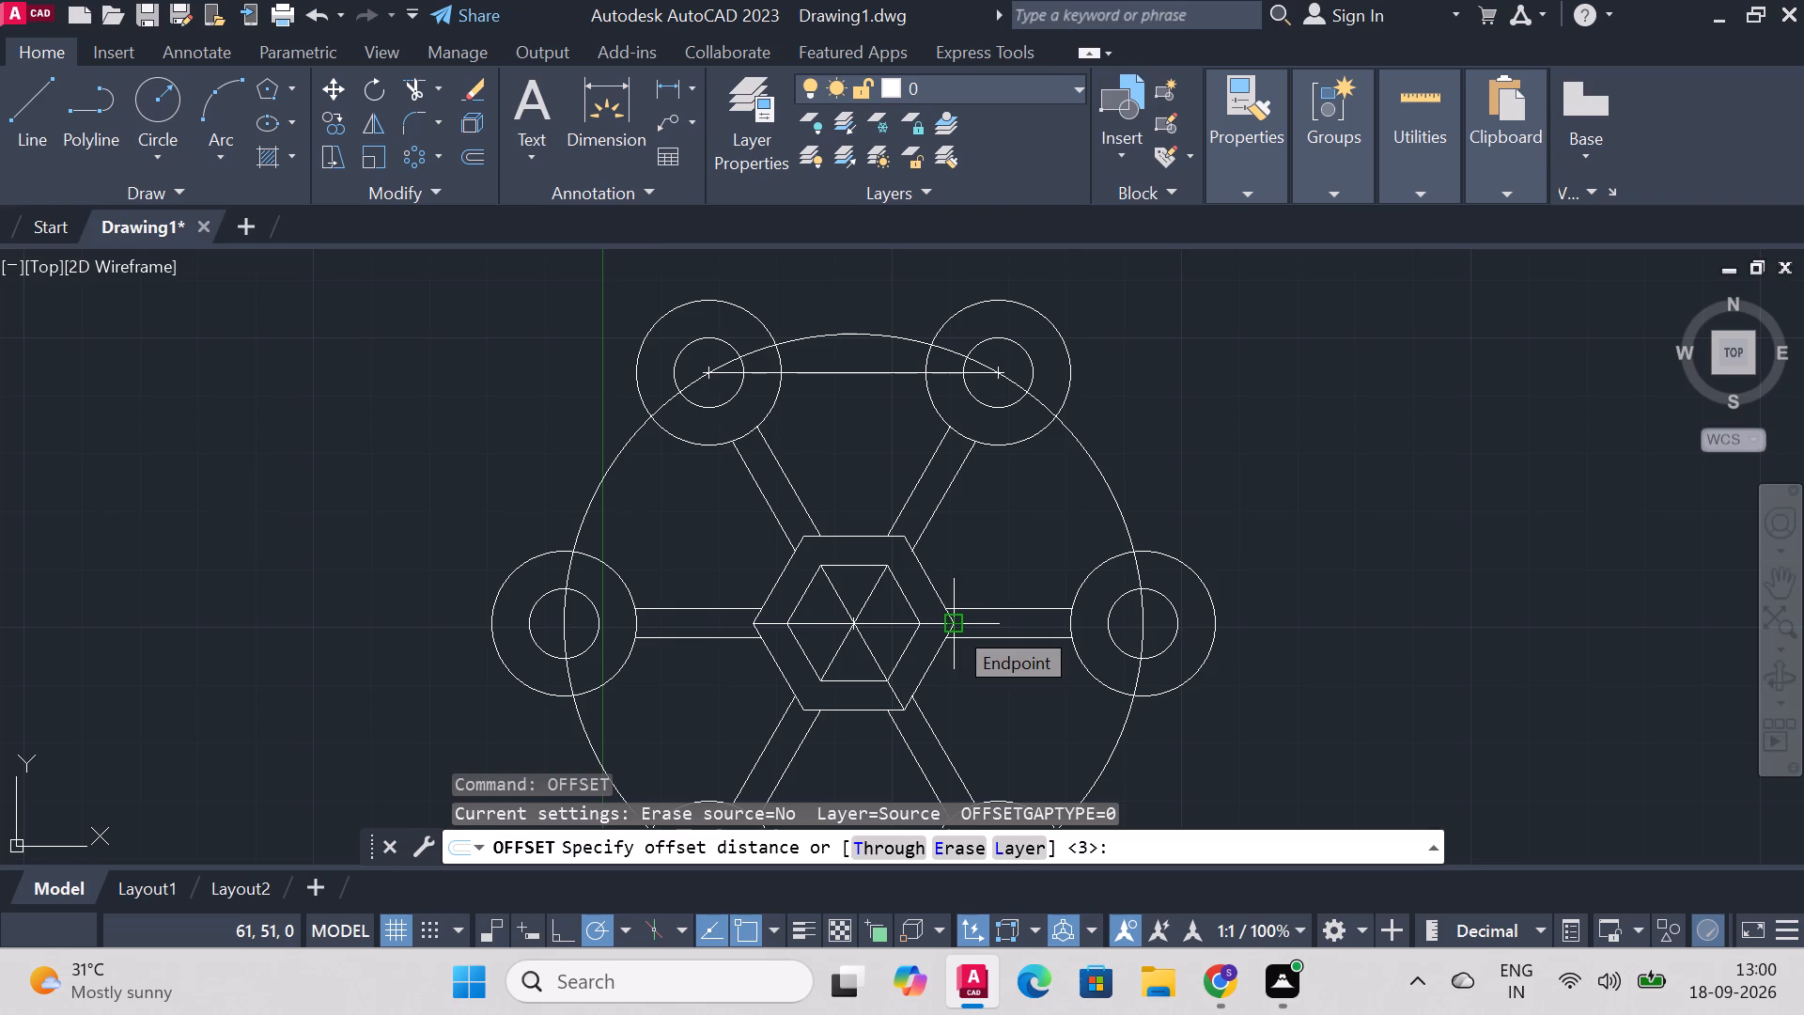
{"action": "key", "text": "2"}
{"action": "type", "text": ".5"}
{"action": "key", "text": "Return"}
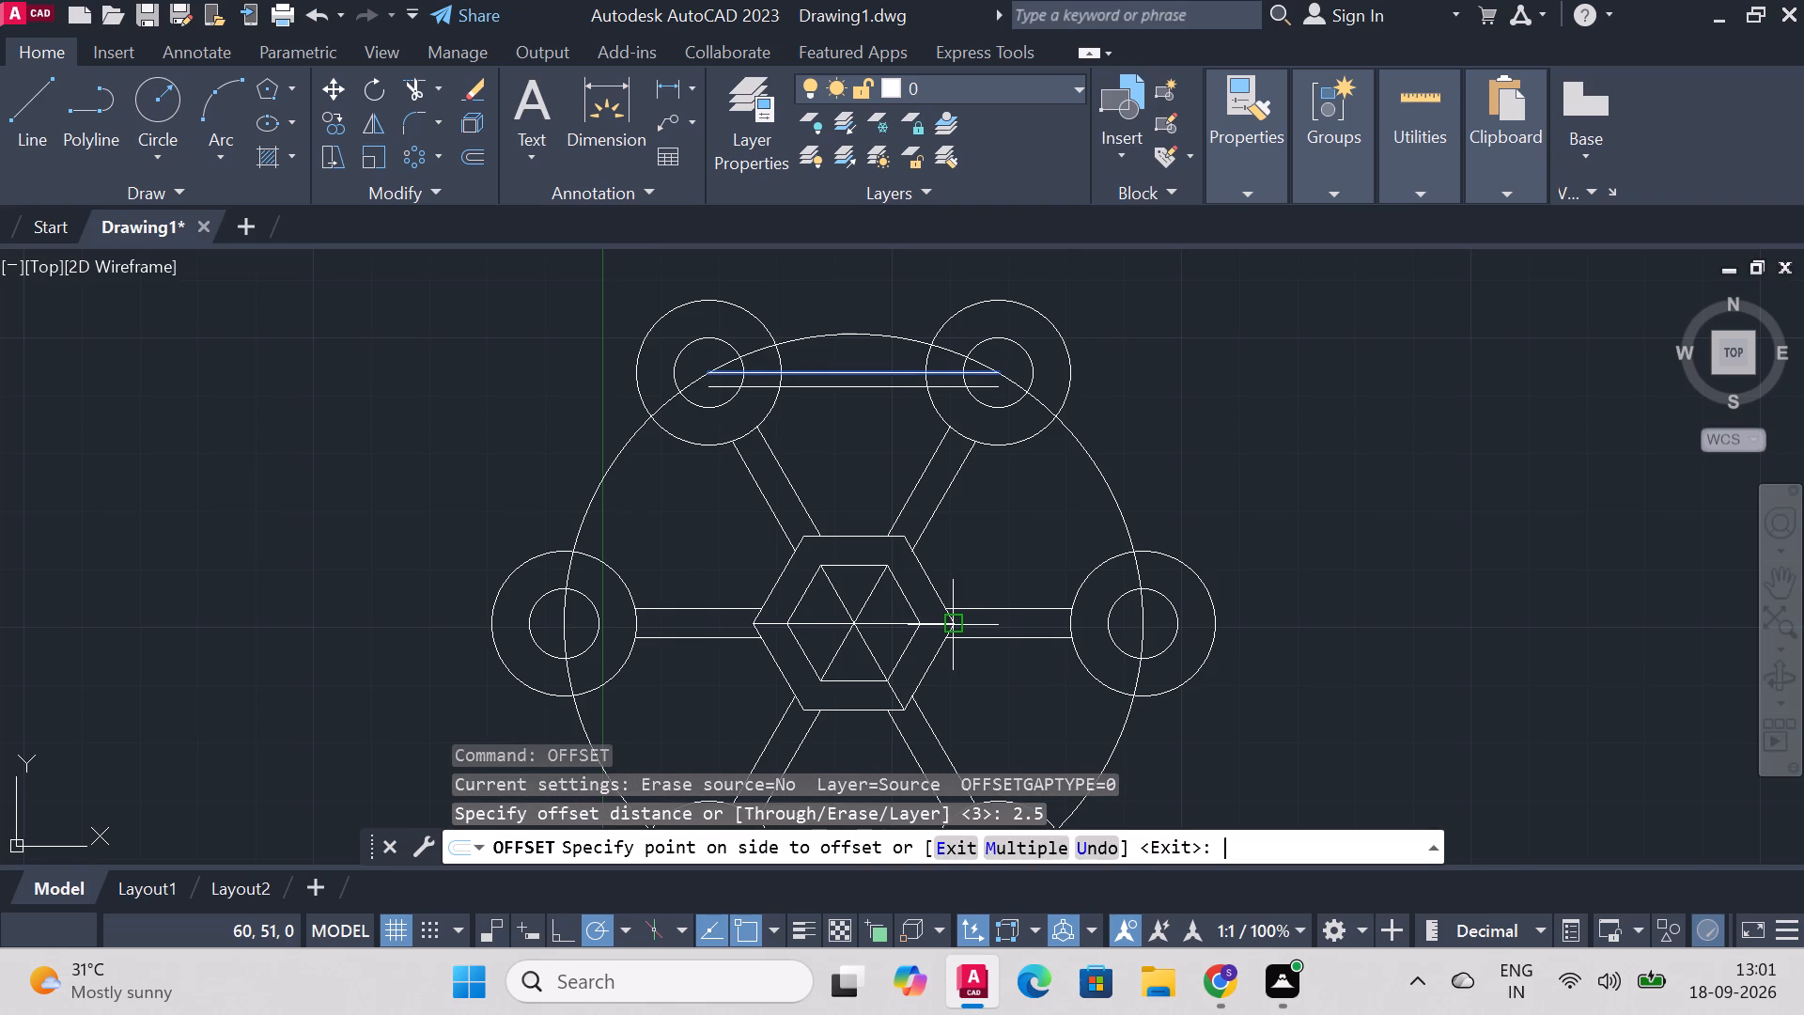
{"action": "left_click", "coordinate": [879, 357]}
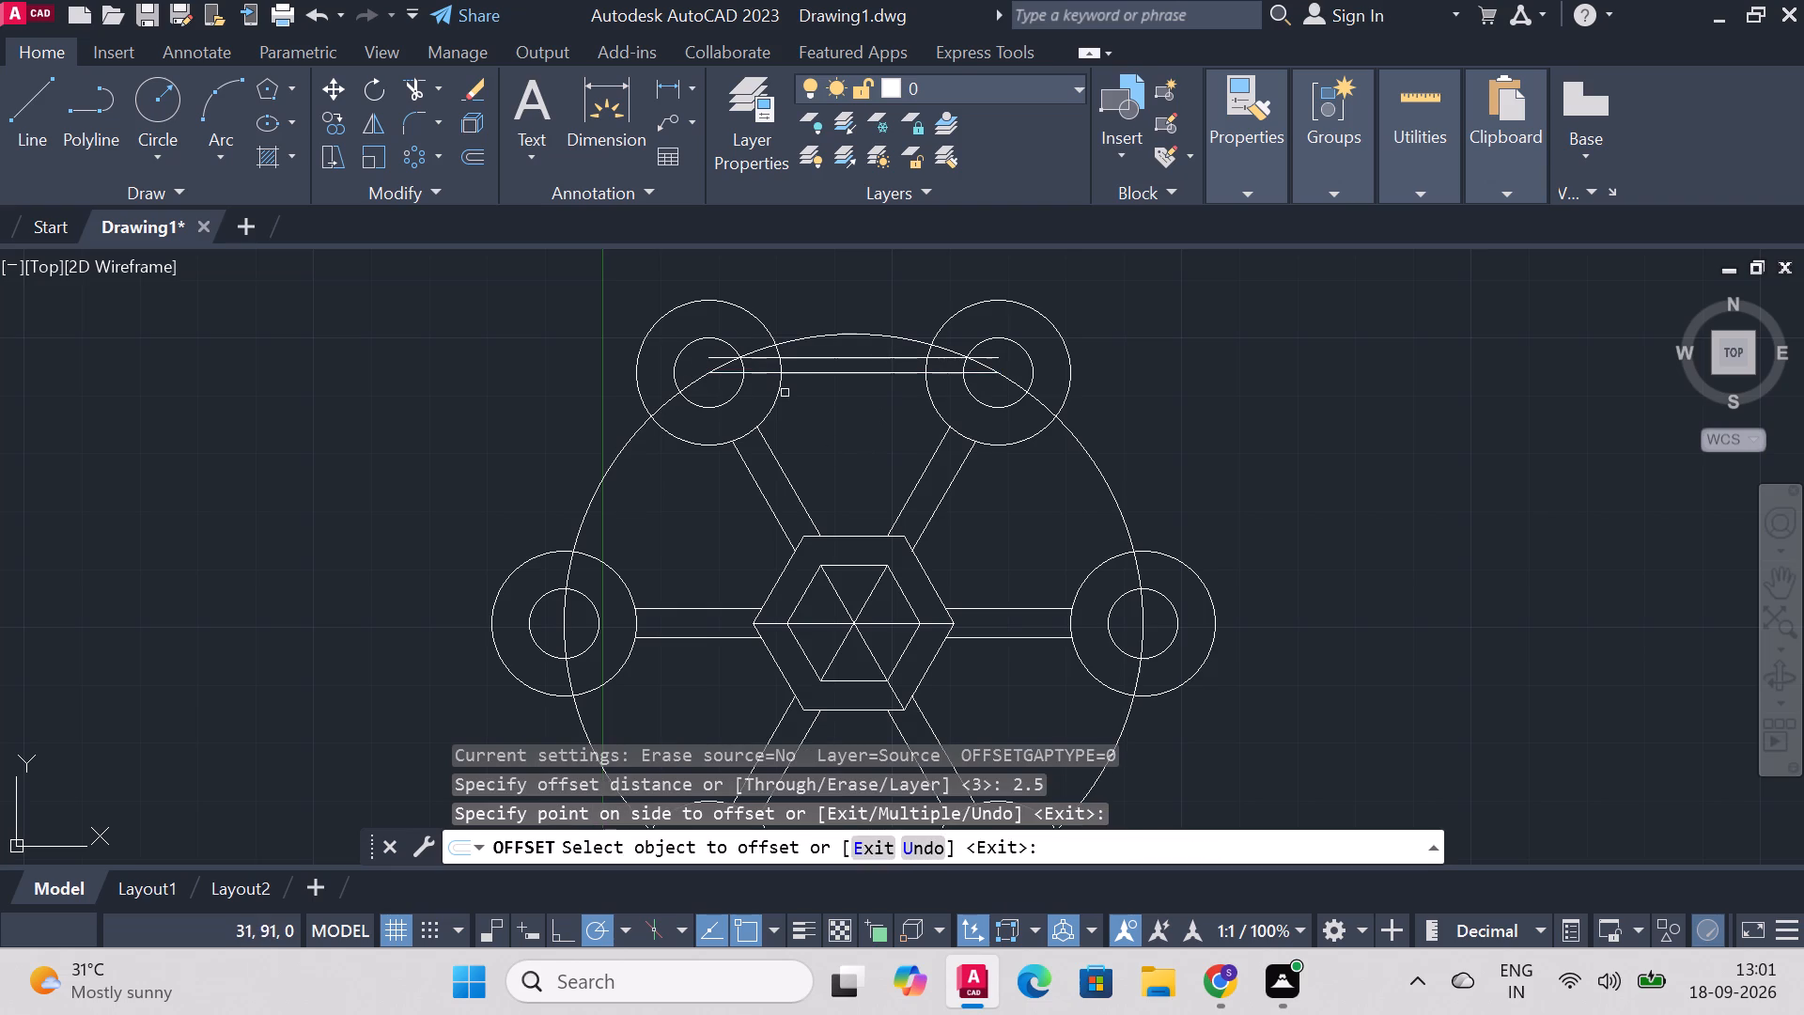
{"action": "left_click", "coordinate": [826, 372]}
{"action": "left_click", "coordinate": [827, 409]}
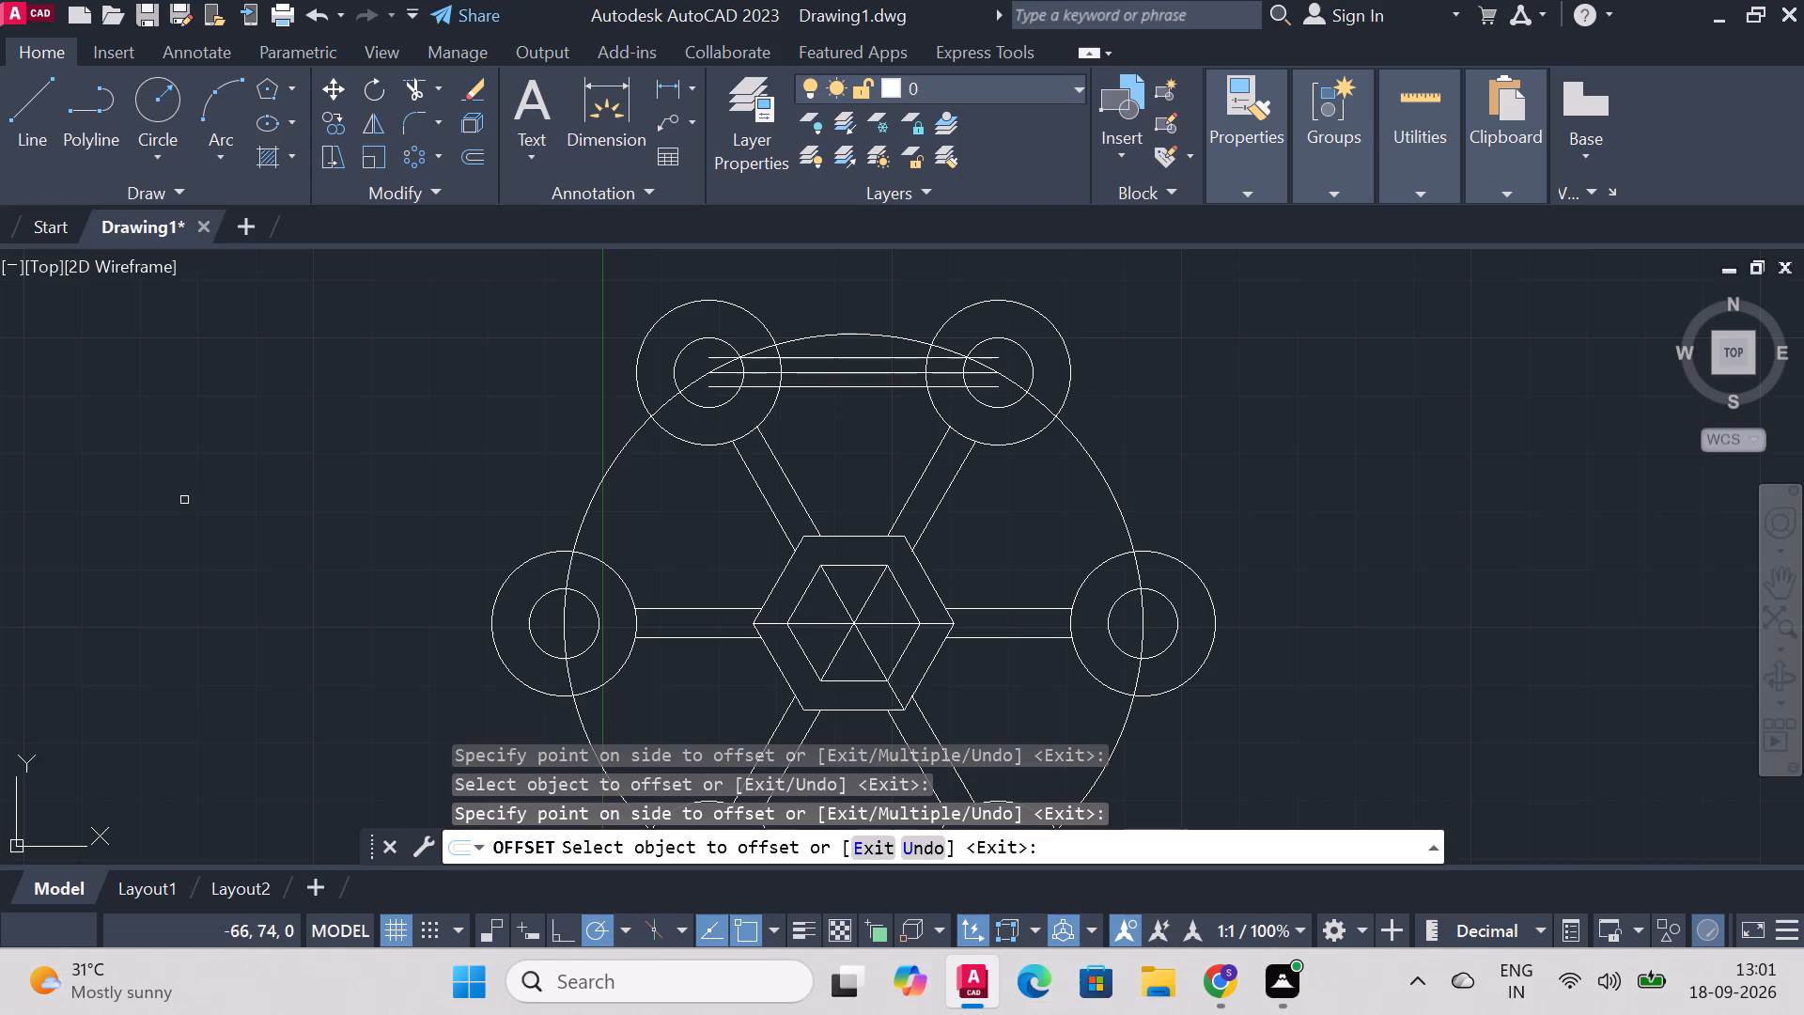
Measure the spacing between the two parallel lines where they meet the outer hexagon near its right corner.
{"action": "left_click", "coordinate": [619, 132]}
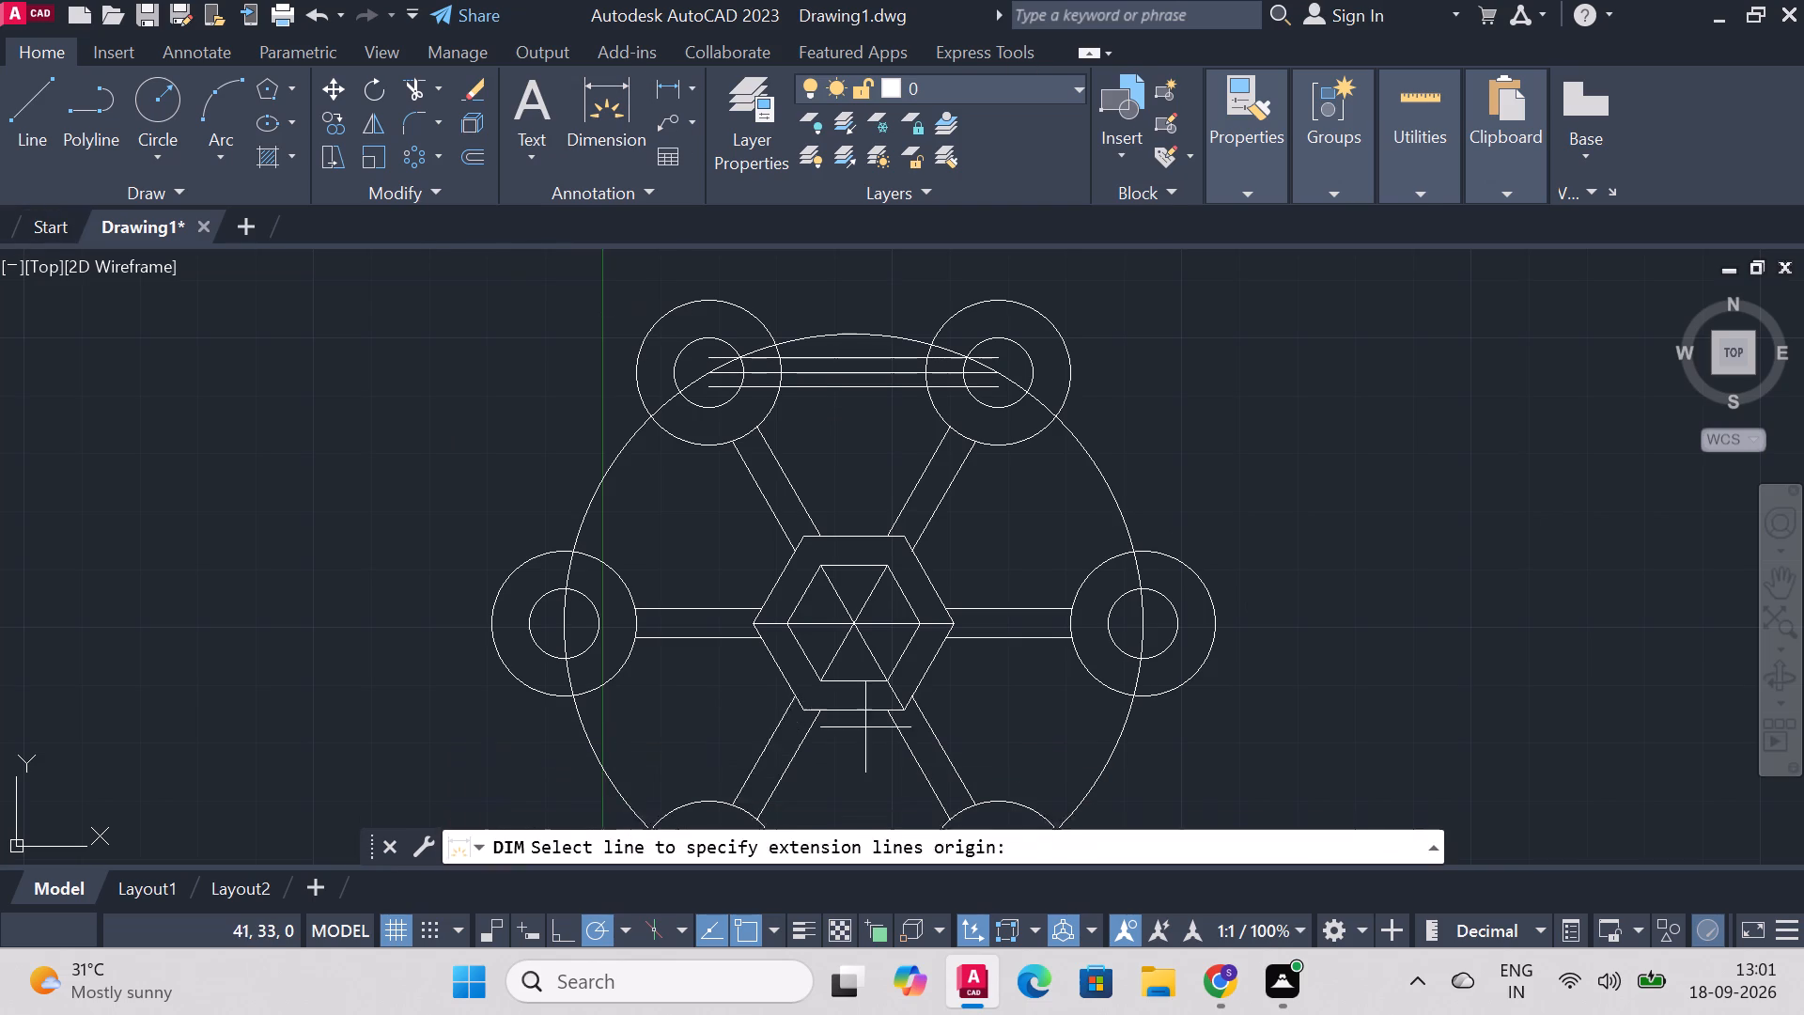
{"action": "scroll", "coordinate": [908, 711], "scroll_direction": "up", "scroll_amount": 1}
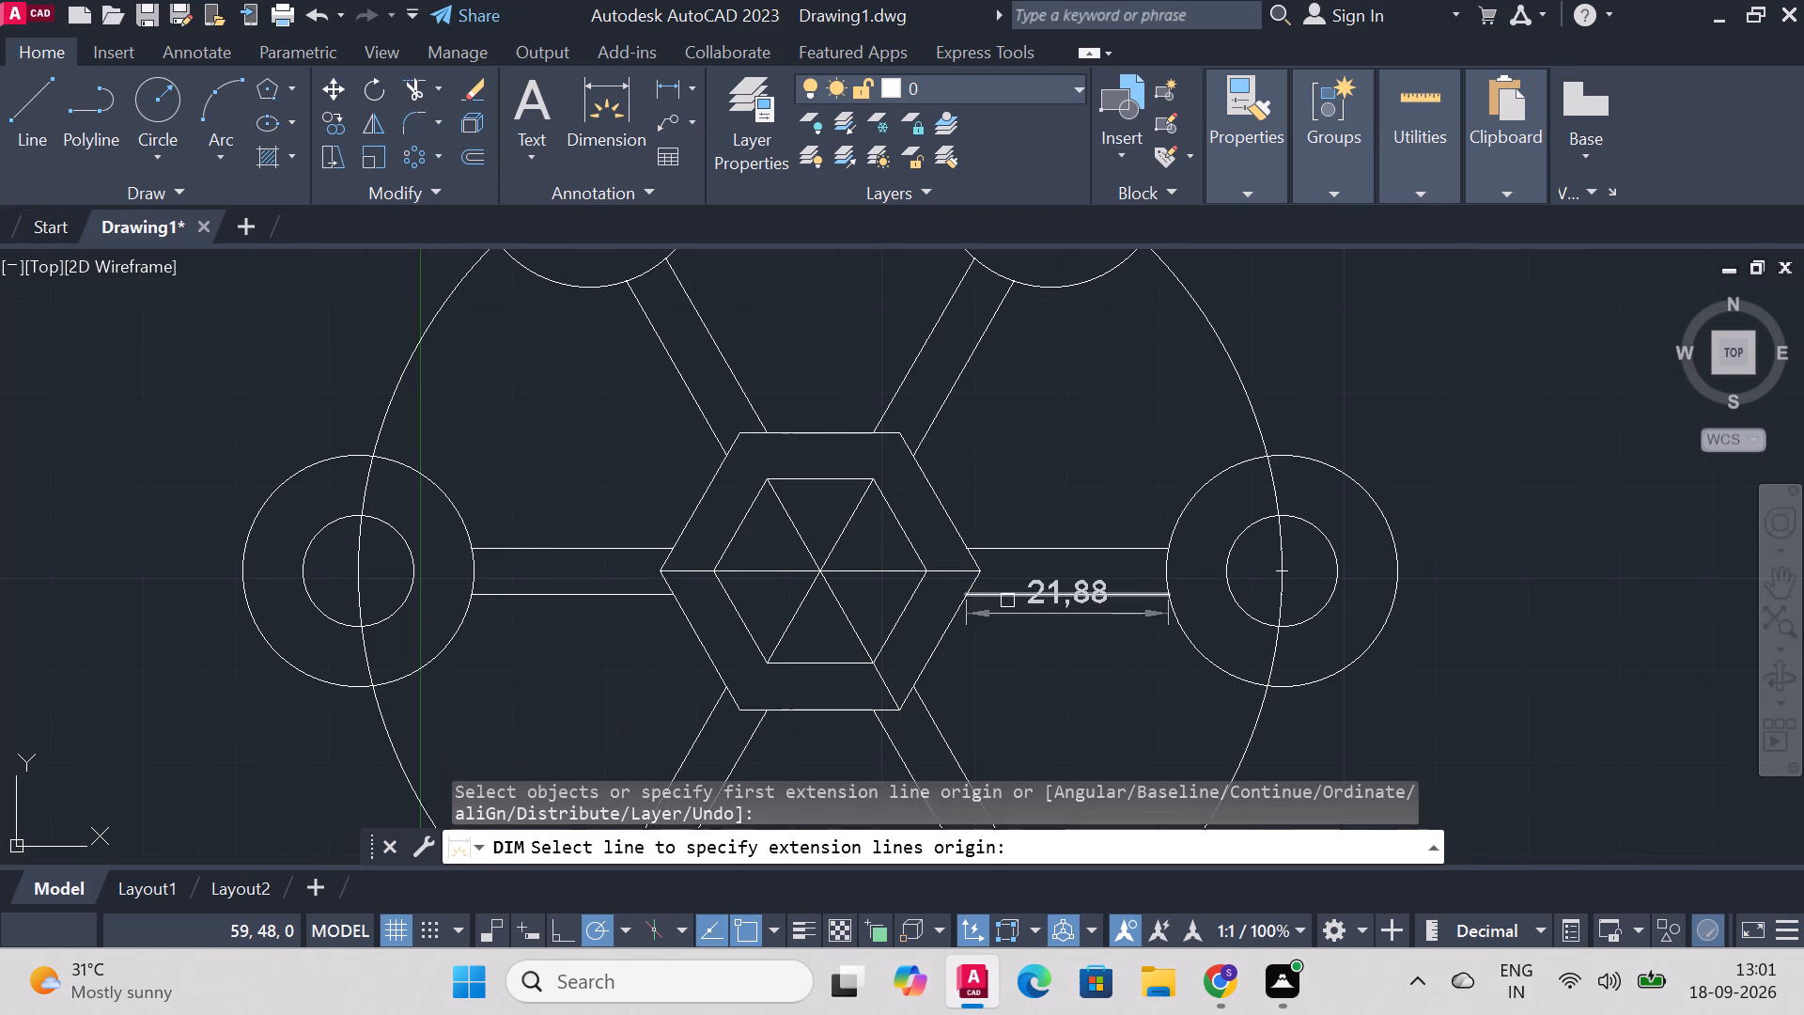
{"action": "scroll", "coordinate": [1010, 584], "scroll_direction": "up", "scroll_amount": 1}
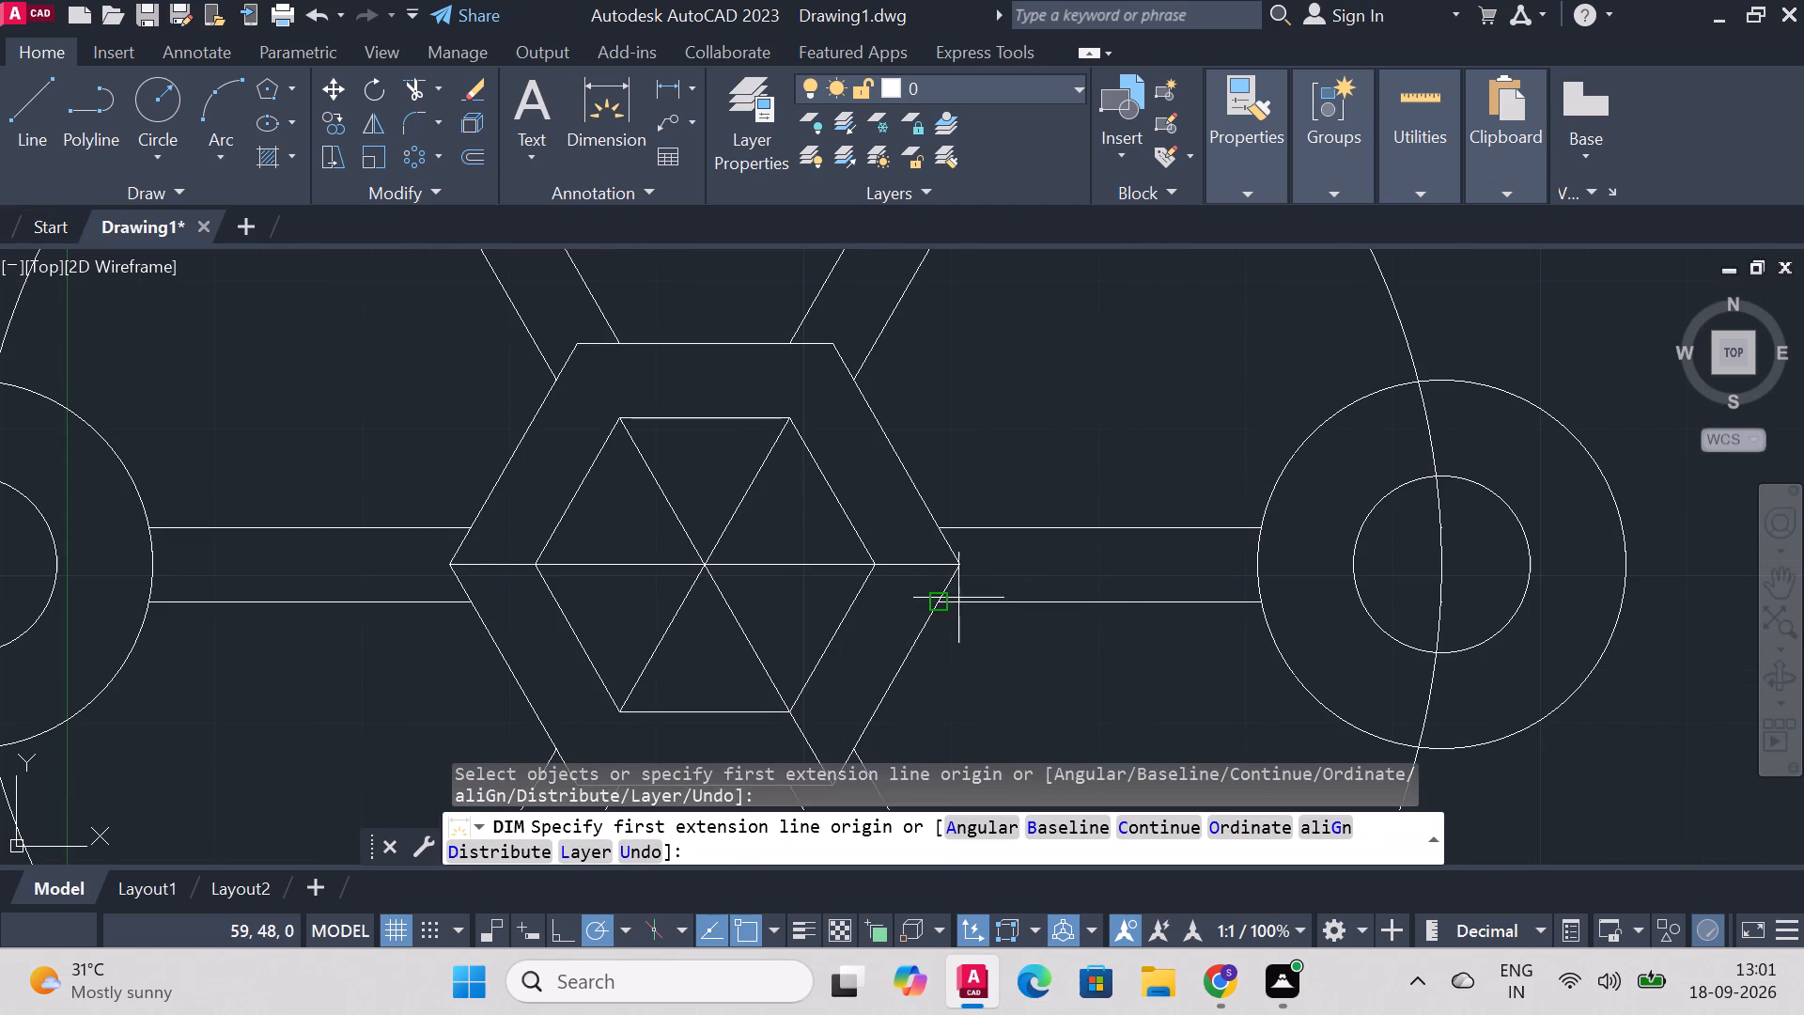
{"action": "left_click", "coordinate": [941, 602]}
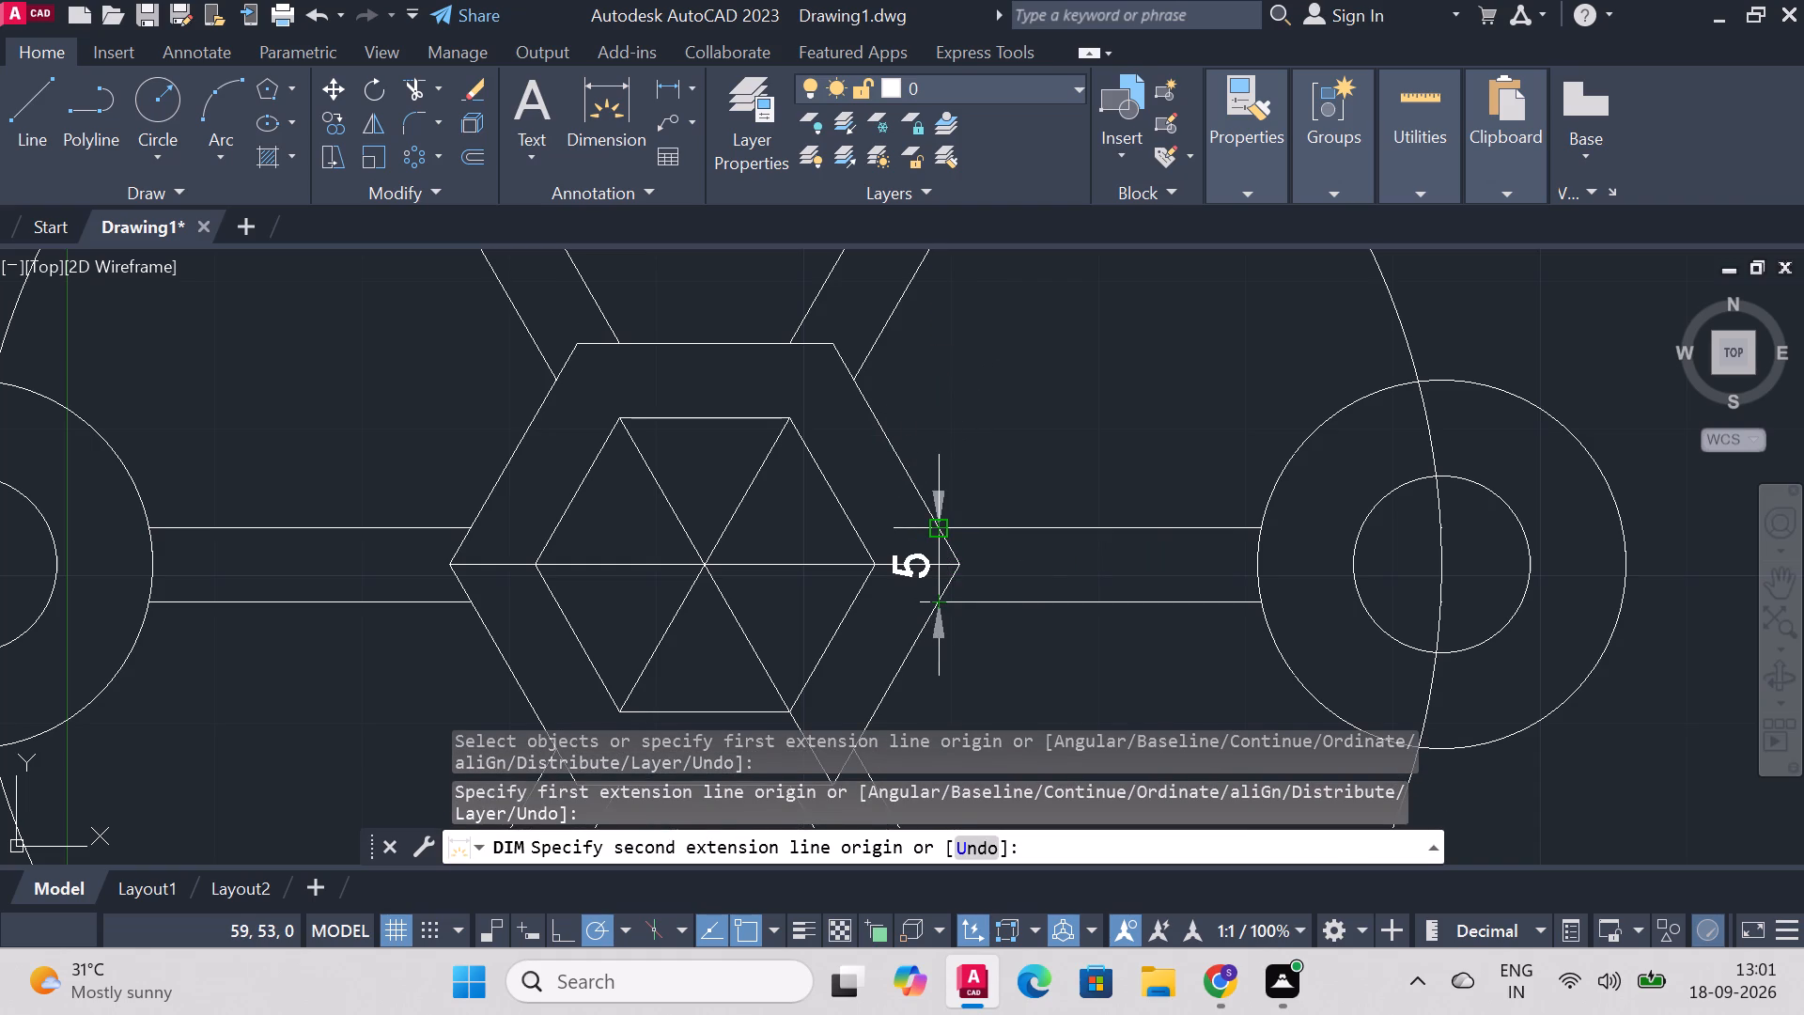
{"action": "key", "text": "Escape"}
{"action": "scroll", "coordinate": [1003, 465], "scroll_direction": "down", "scroll_amount": 2}
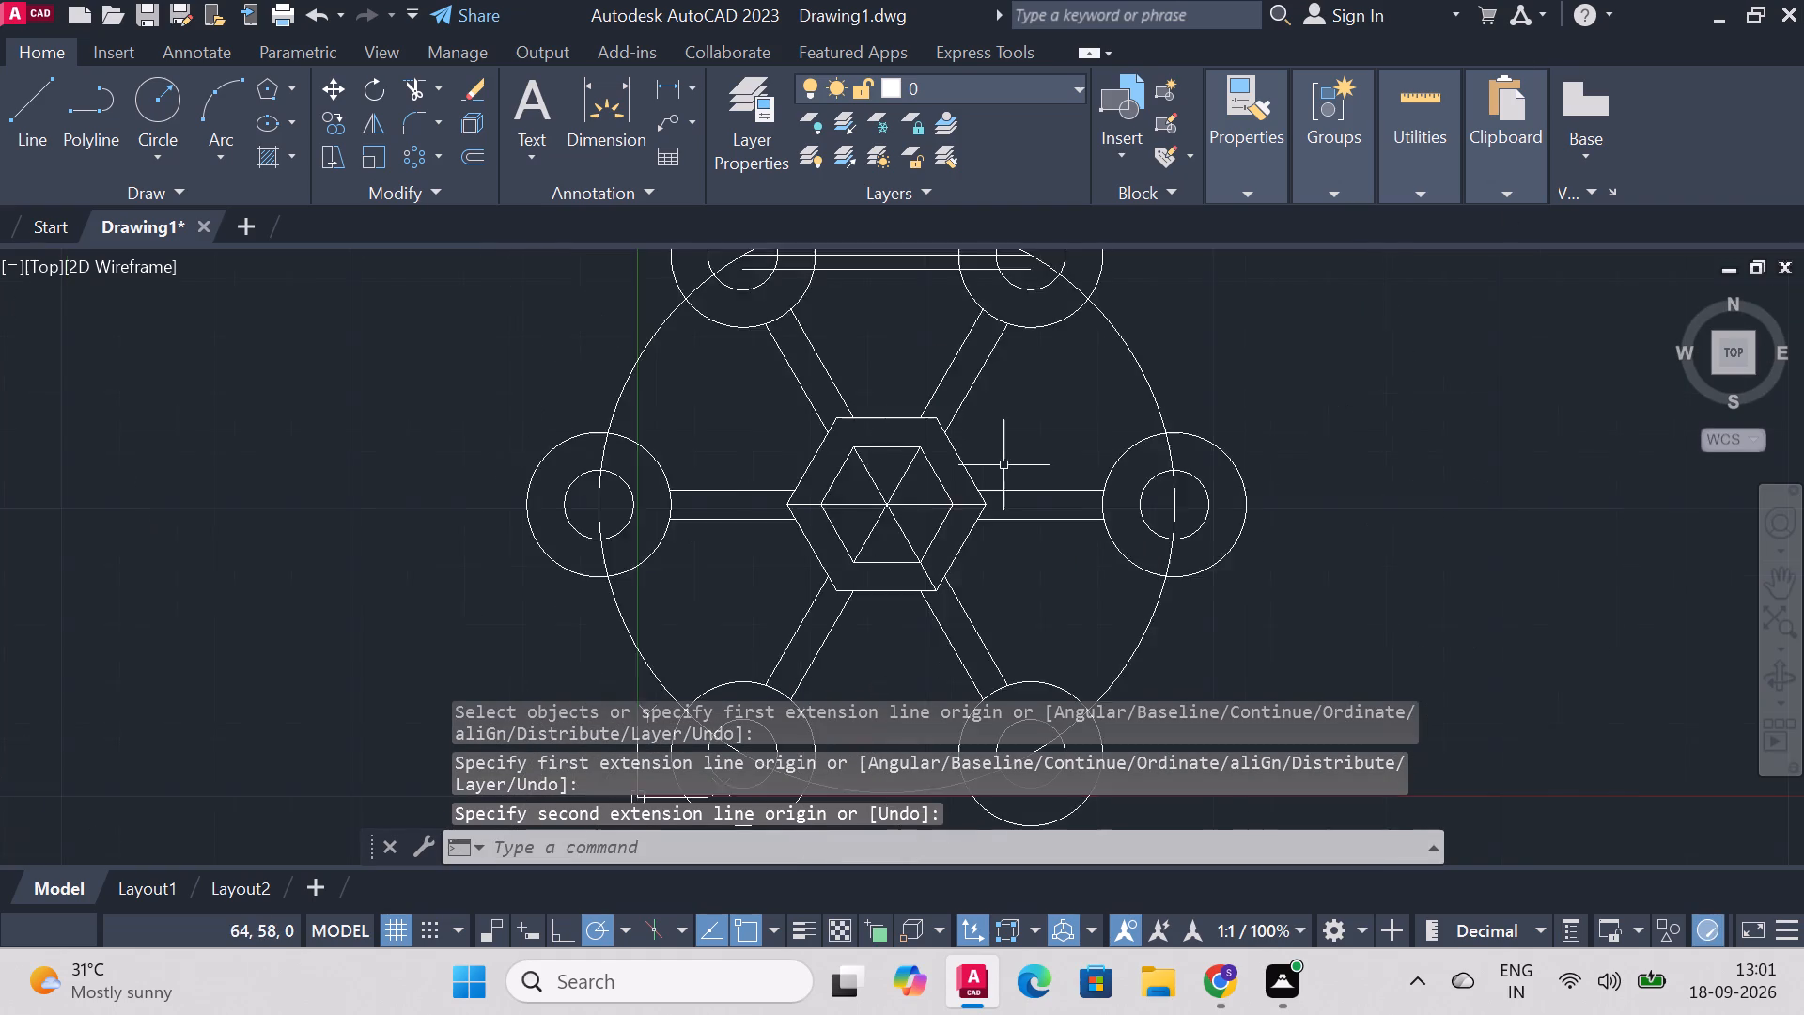
Trim away the middle horizontal line joining the two upper circle pairs.
{"action": "scroll", "coordinate": [1003, 465], "scroll_direction": "down", "scroll_amount": 1}
{"action": "scroll", "coordinate": [825, 392], "scroll_direction": "up", "scroll_amount": 1}
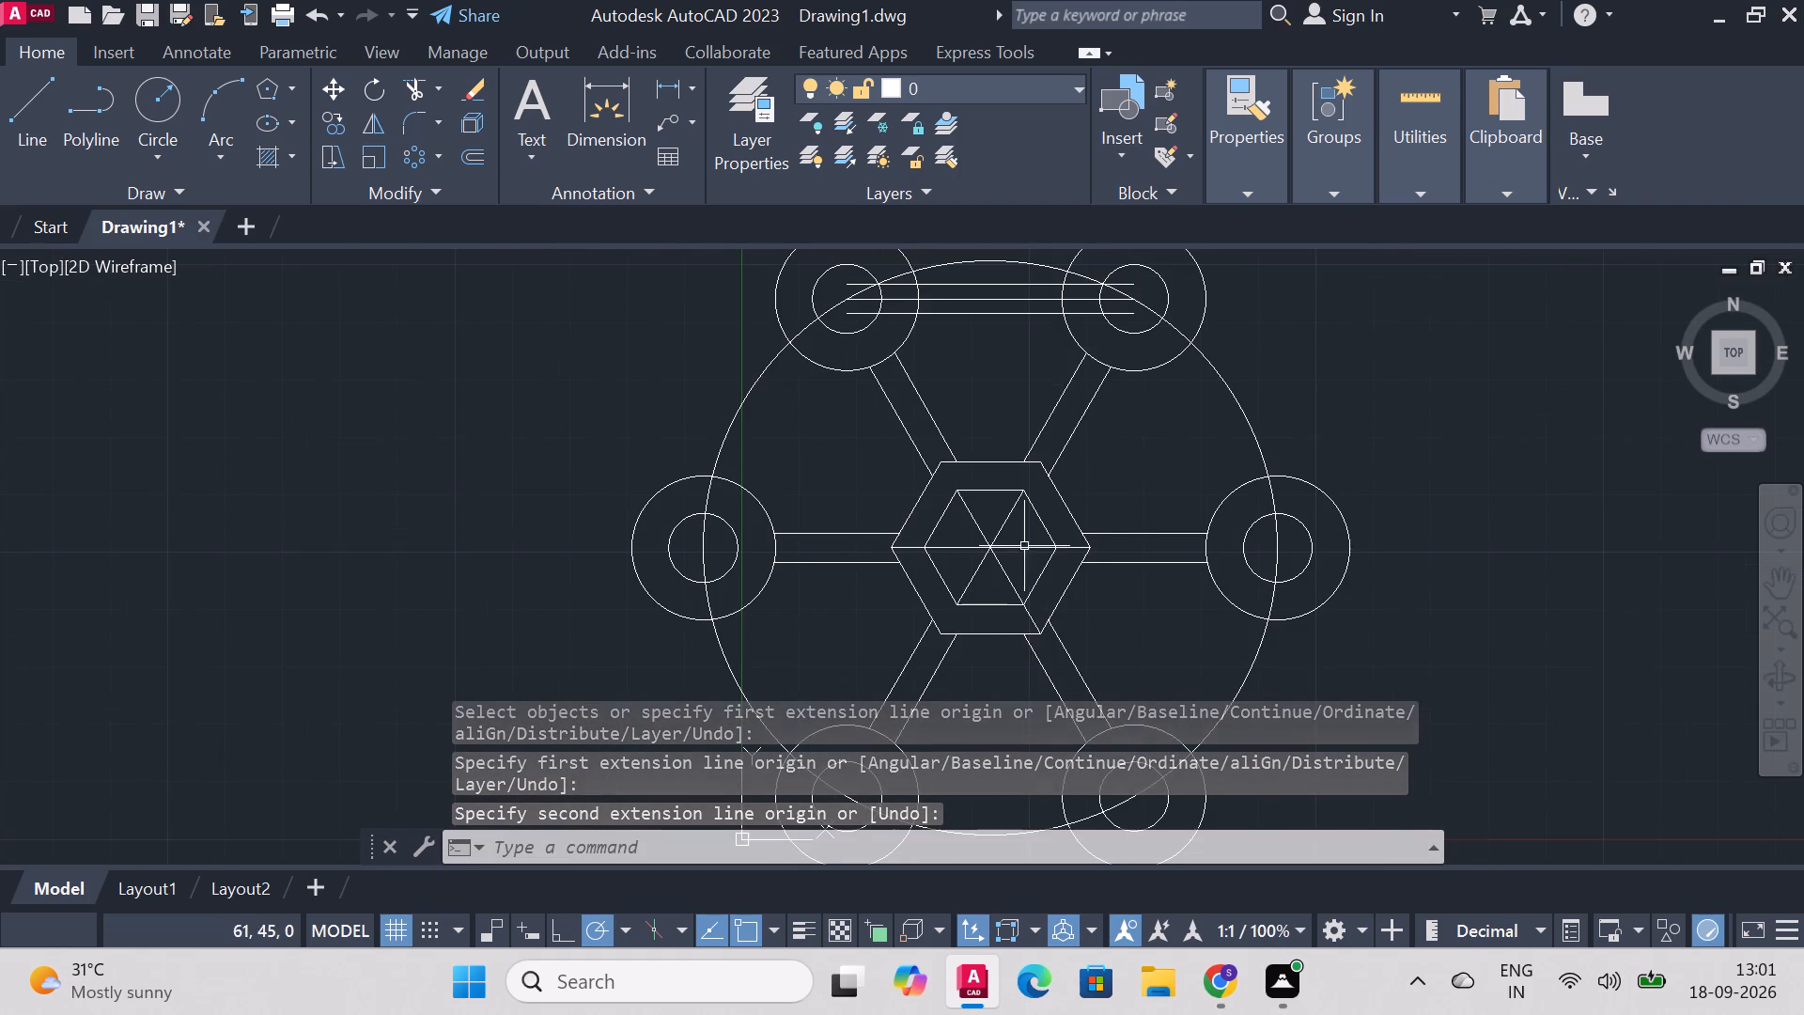
{"action": "scroll", "coordinate": [972, 539], "scroll_direction": "down", "scroll_amount": 1}
{"action": "scroll", "coordinate": [919, 403], "scroll_direction": "up", "scroll_amount": 2}
{"action": "scroll", "coordinate": [965, 302], "scroll_direction": "down", "scroll_amount": 2}
{"action": "scroll", "coordinate": [985, 268], "scroll_direction": "up", "scroll_amount": 2}
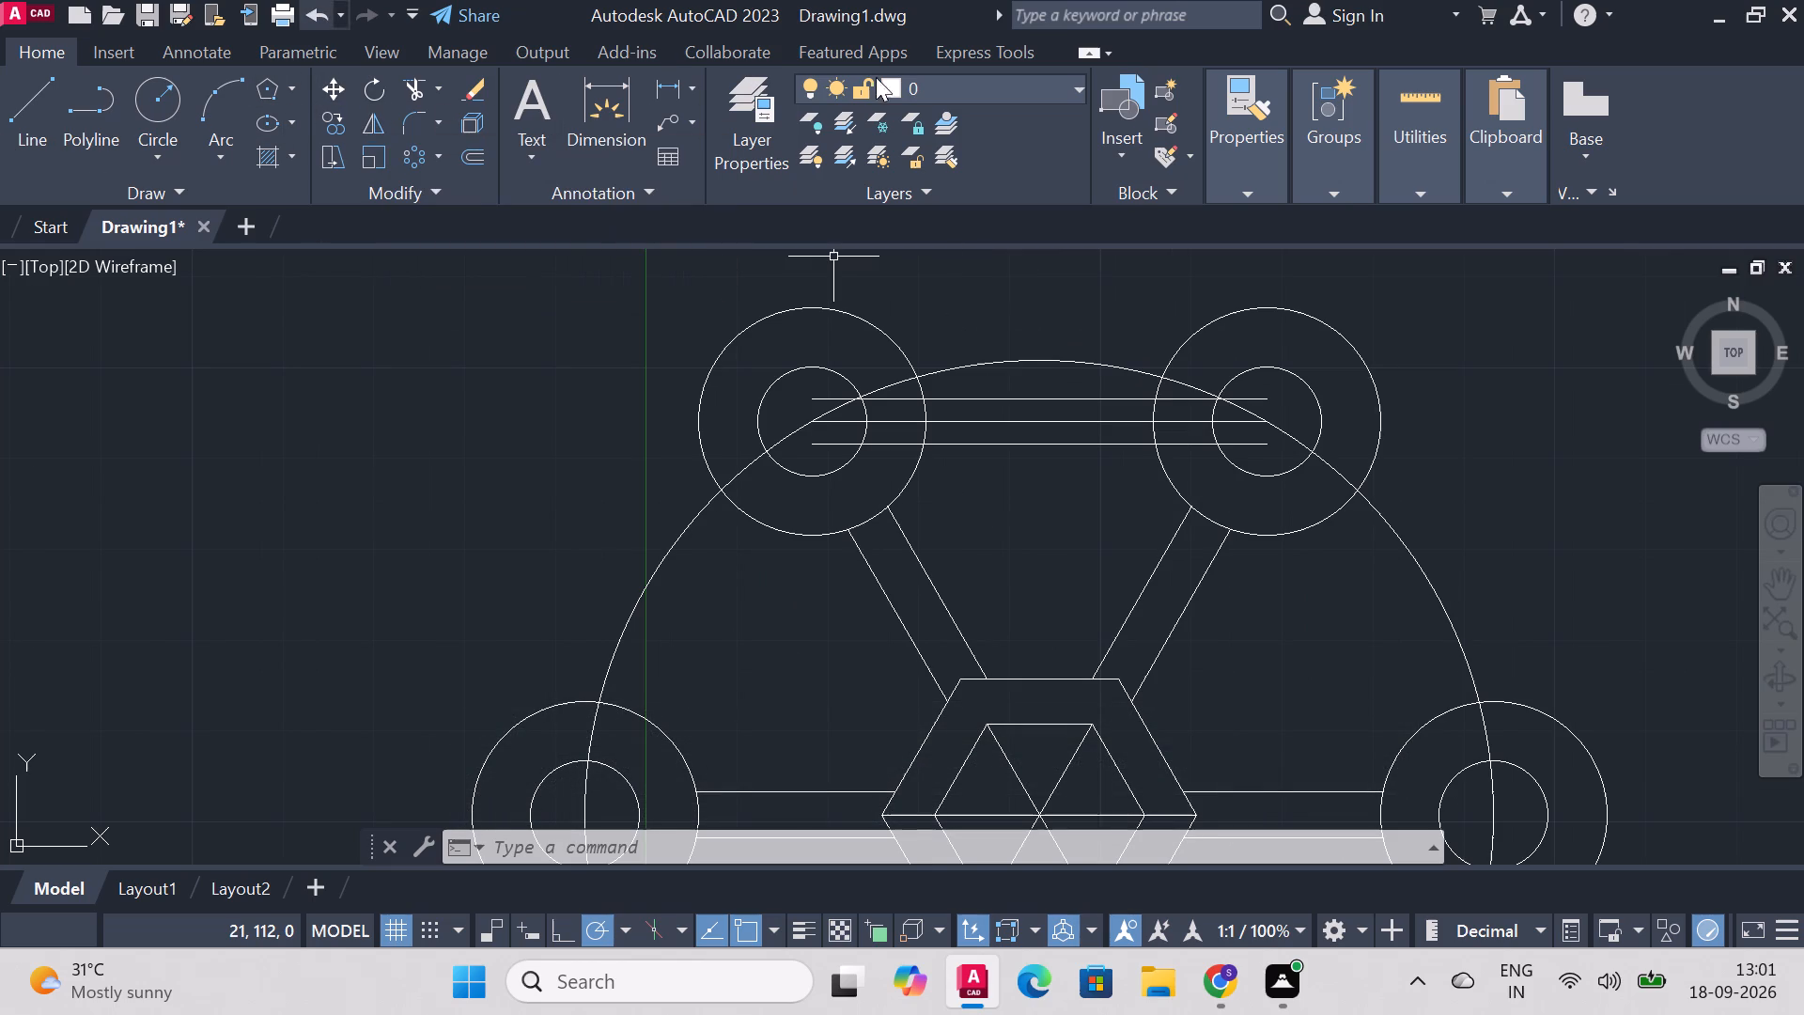
{"action": "left_click", "coordinate": [397, 86]}
{"action": "left_click", "coordinate": [843, 419]}
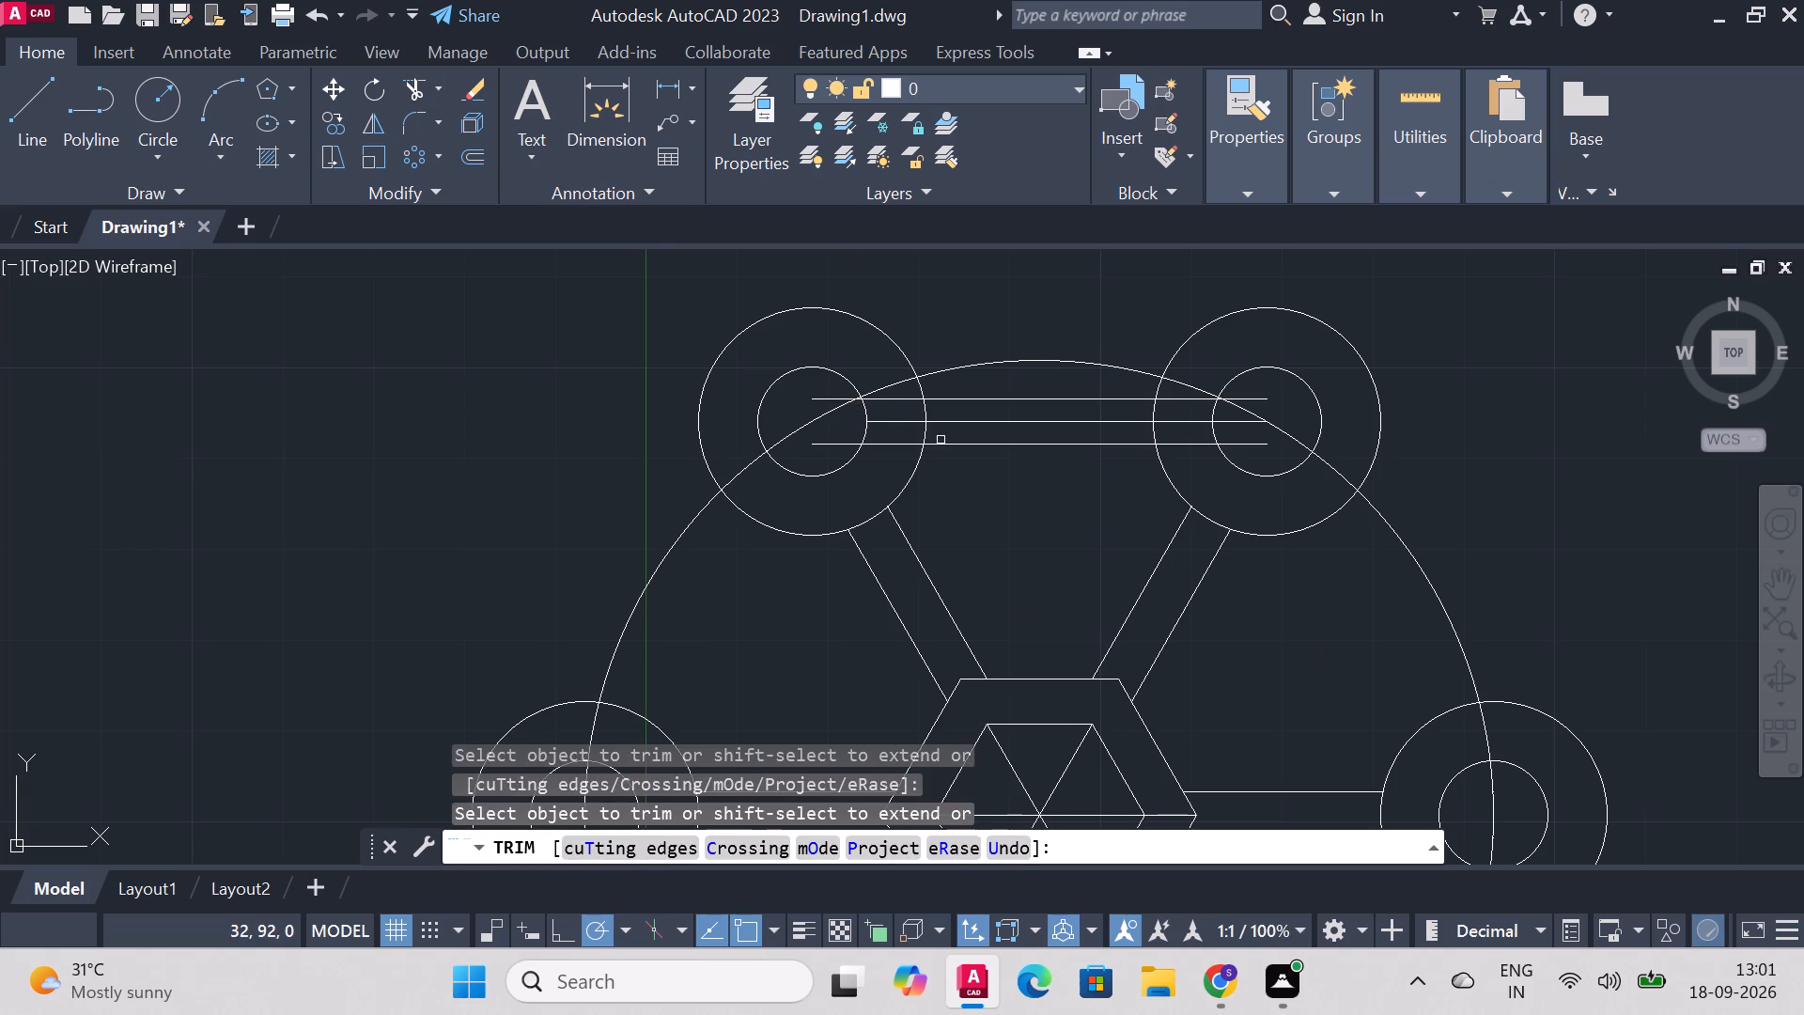
{"action": "left_click", "coordinate": [900, 424]}
{"action": "left_click", "coordinate": [960, 424]}
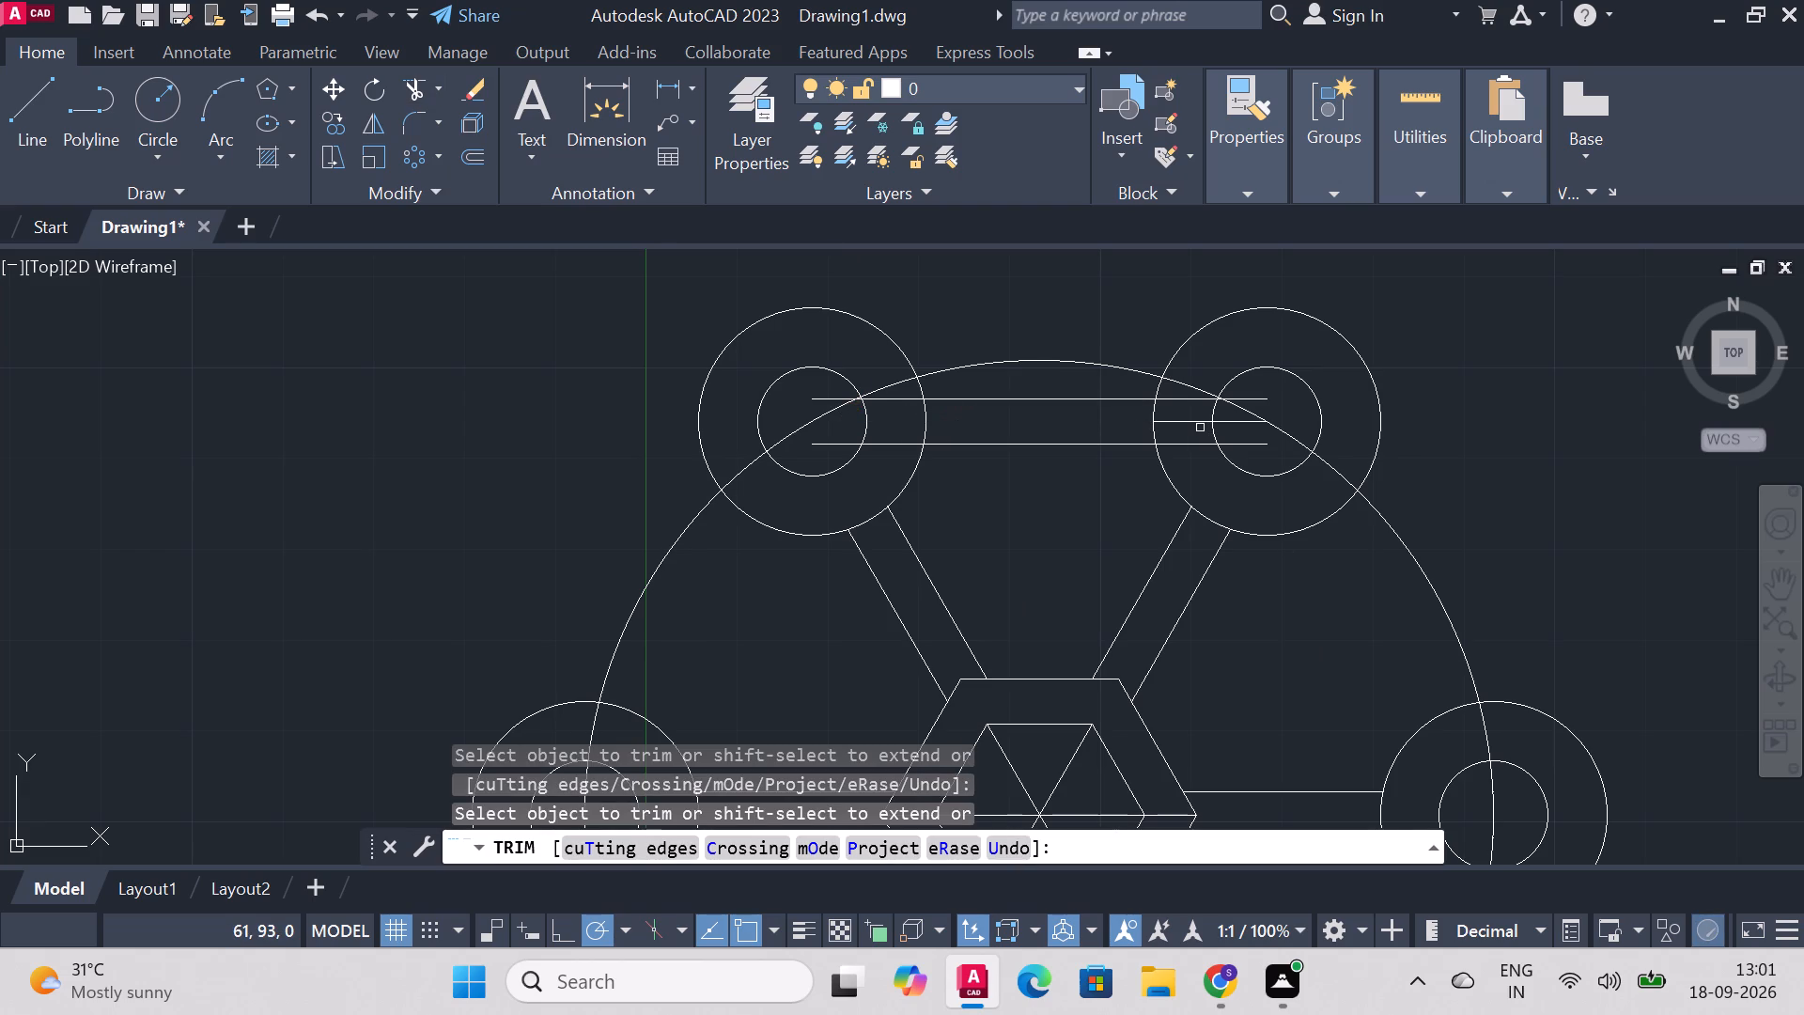
{"action": "left_click", "coordinate": [1200, 423]}
{"action": "left_click", "coordinate": [1233, 423]}
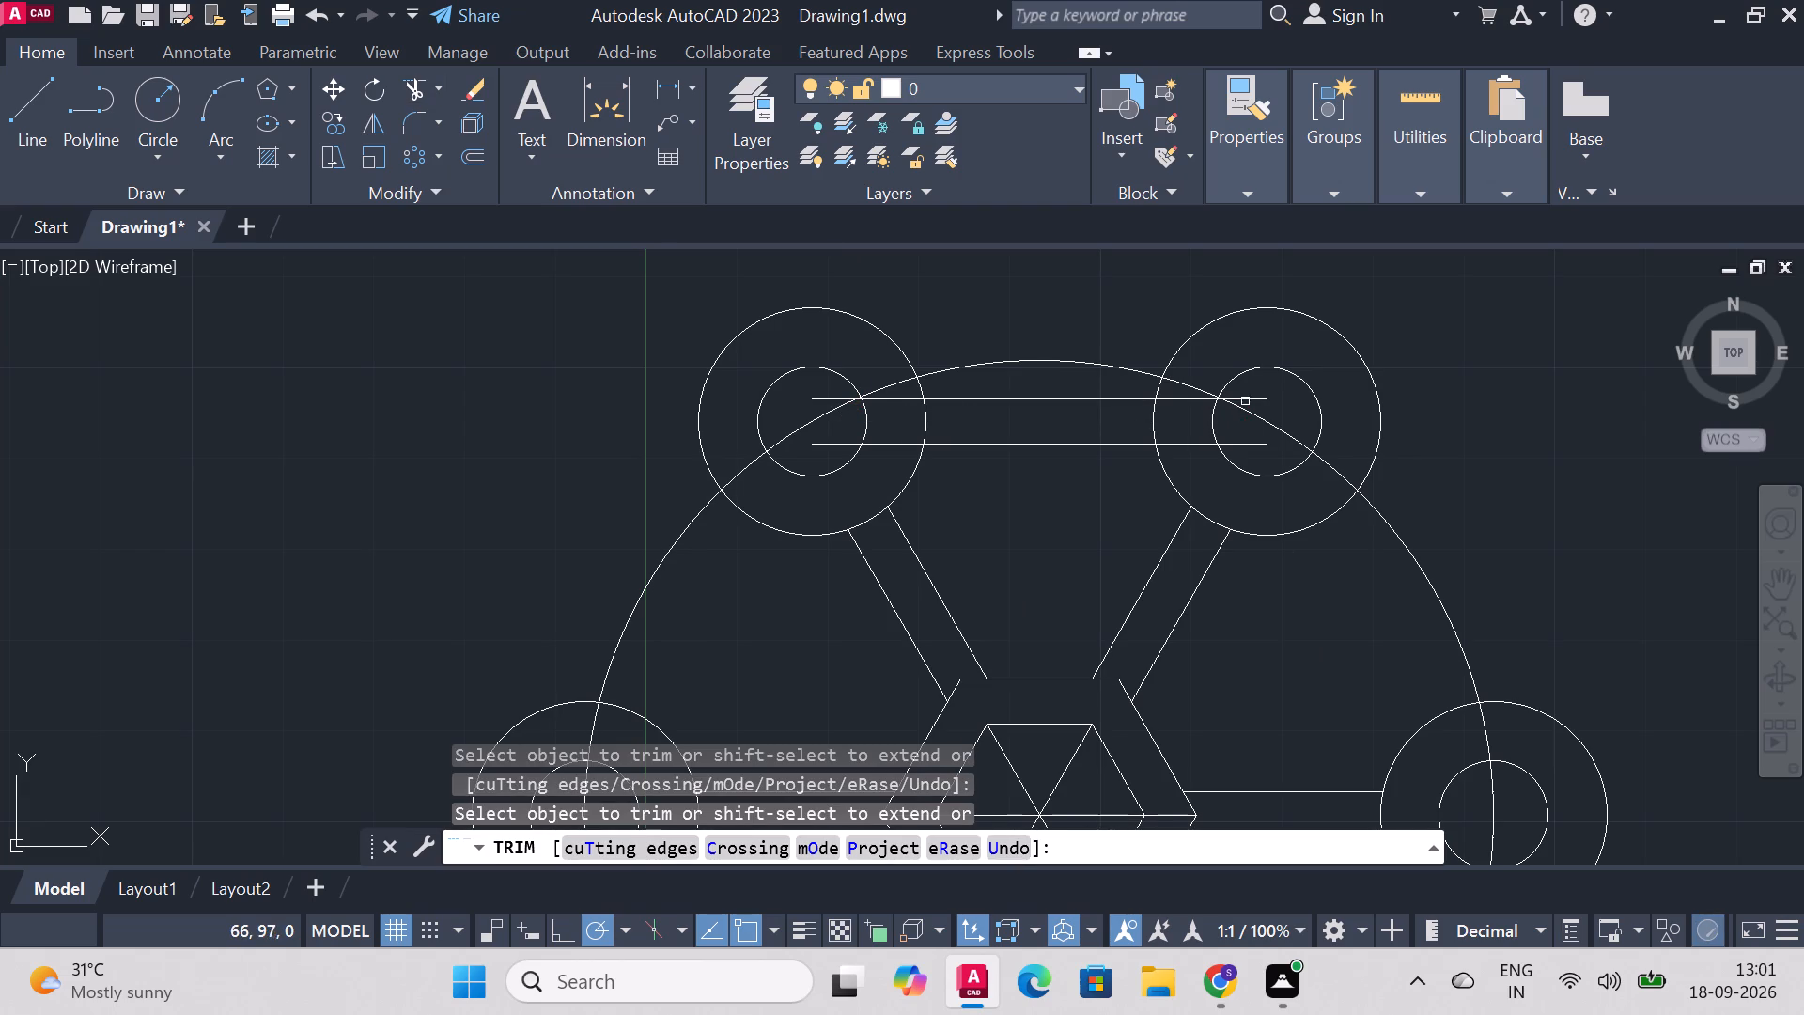
Trim the two offset horizontal lines back to the outer circles of the upper circle pairs at both ends.
{"action": "left_click", "coordinate": [1258, 398]}
{"action": "left_click", "coordinate": [1262, 445]}
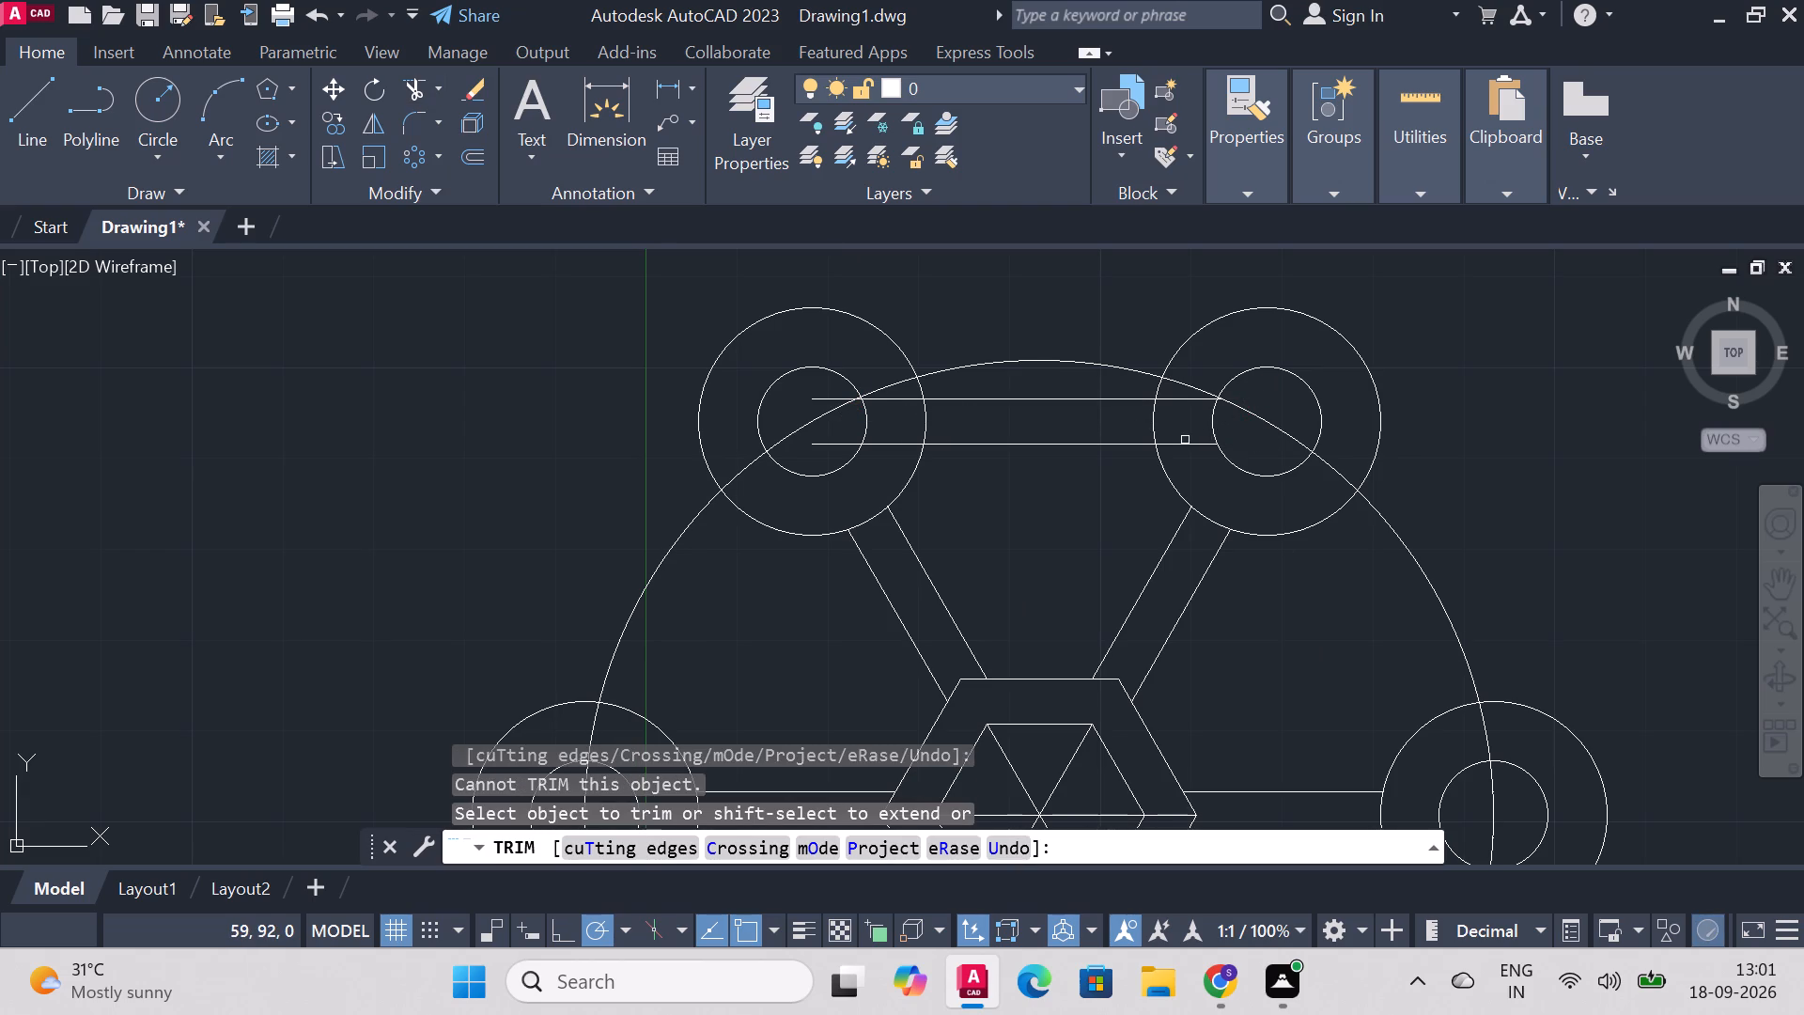
{"action": "left_click", "coordinate": [1182, 445]}
{"action": "left_click", "coordinate": [1176, 401]}
{"action": "left_click", "coordinate": [893, 401]}
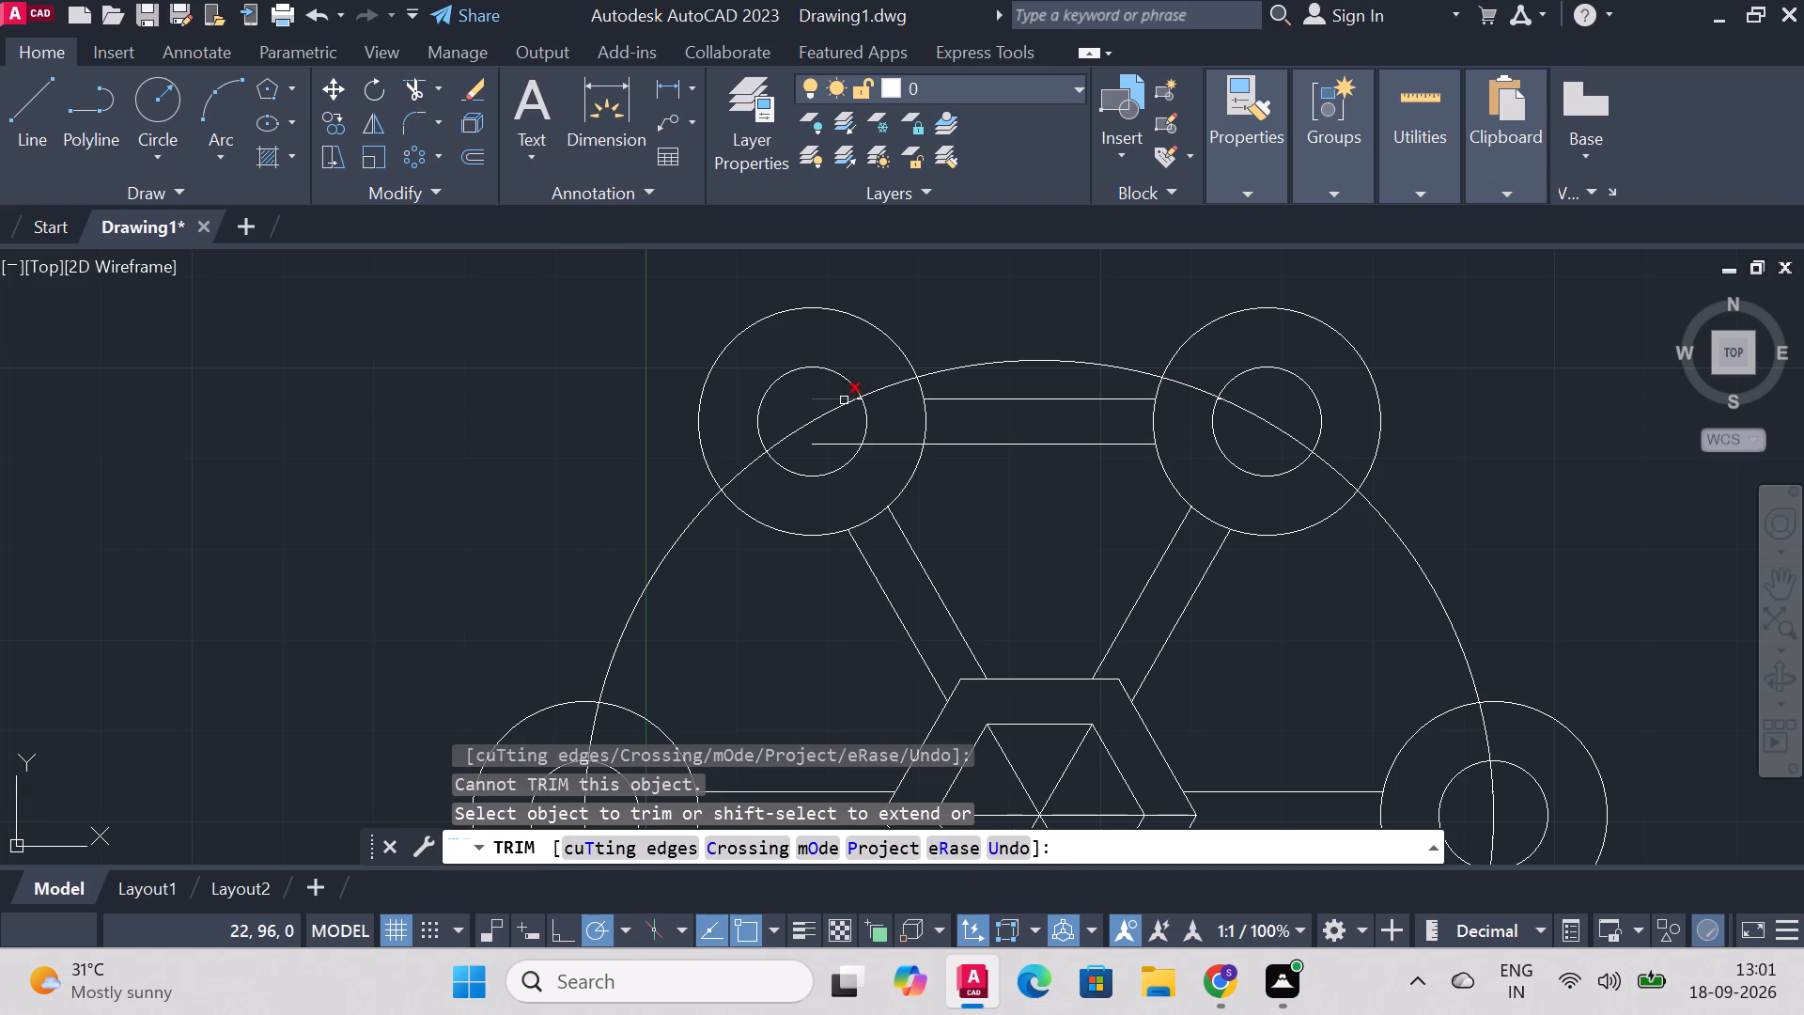
{"action": "left_click", "coordinate": [844, 400]}
{"action": "left_click", "coordinate": [836, 443]}
{"action": "left_click", "coordinate": [894, 444]}
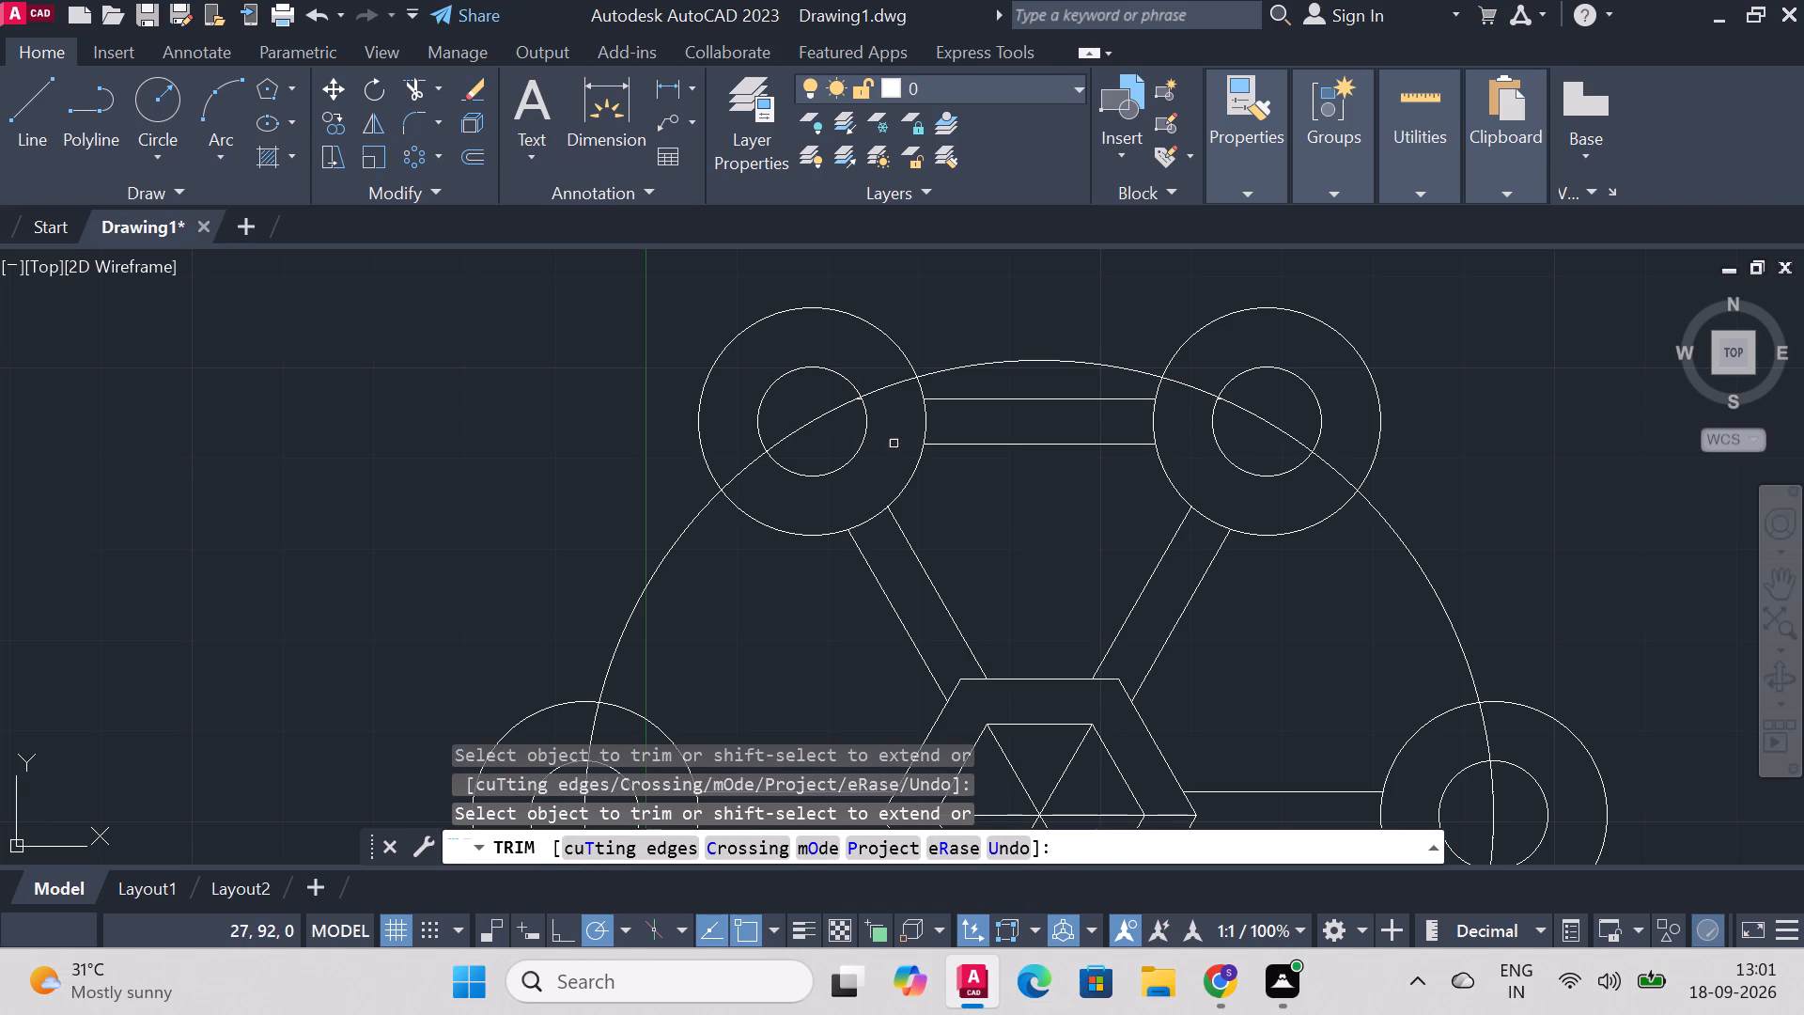
{"action": "key", "text": "Escape"}
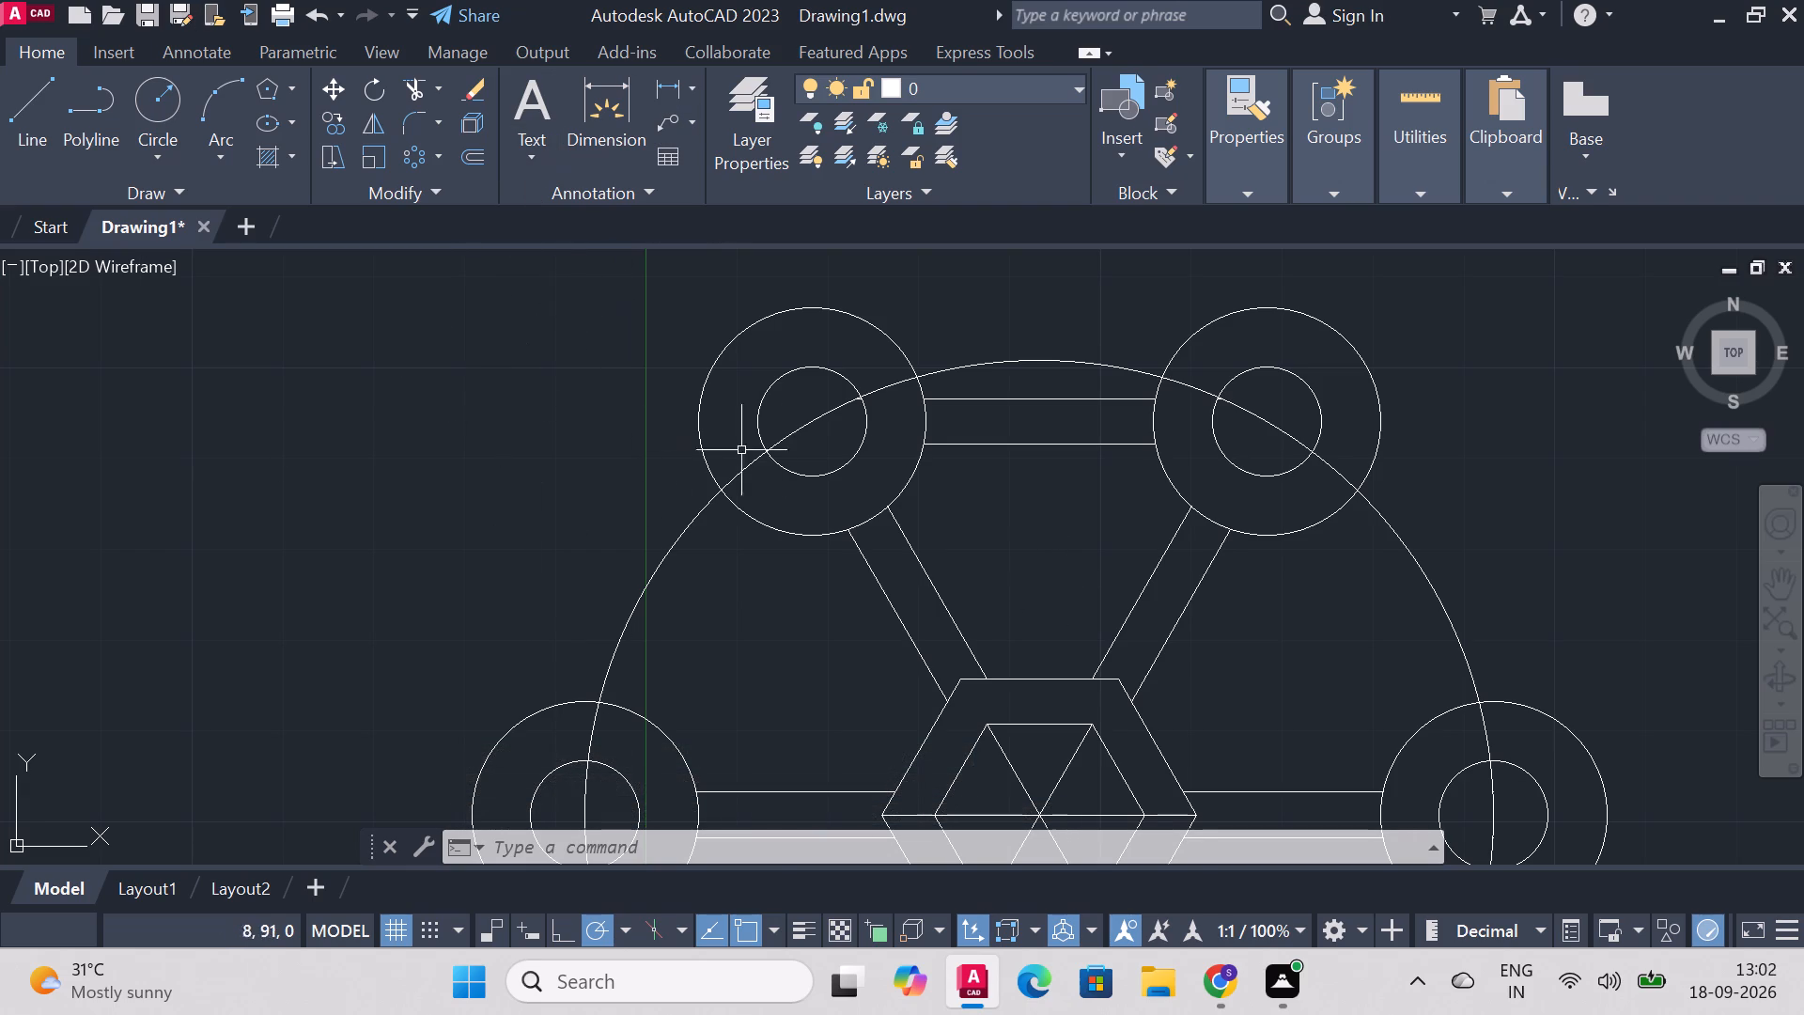
Polar array the two horizontal lines between the upper circle pairs about the hexagon centre, with 6 items over 360 degrees.
{"action": "scroll", "coordinate": [910, 436], "scroll_direction": "down", "scroll_amount": 1}
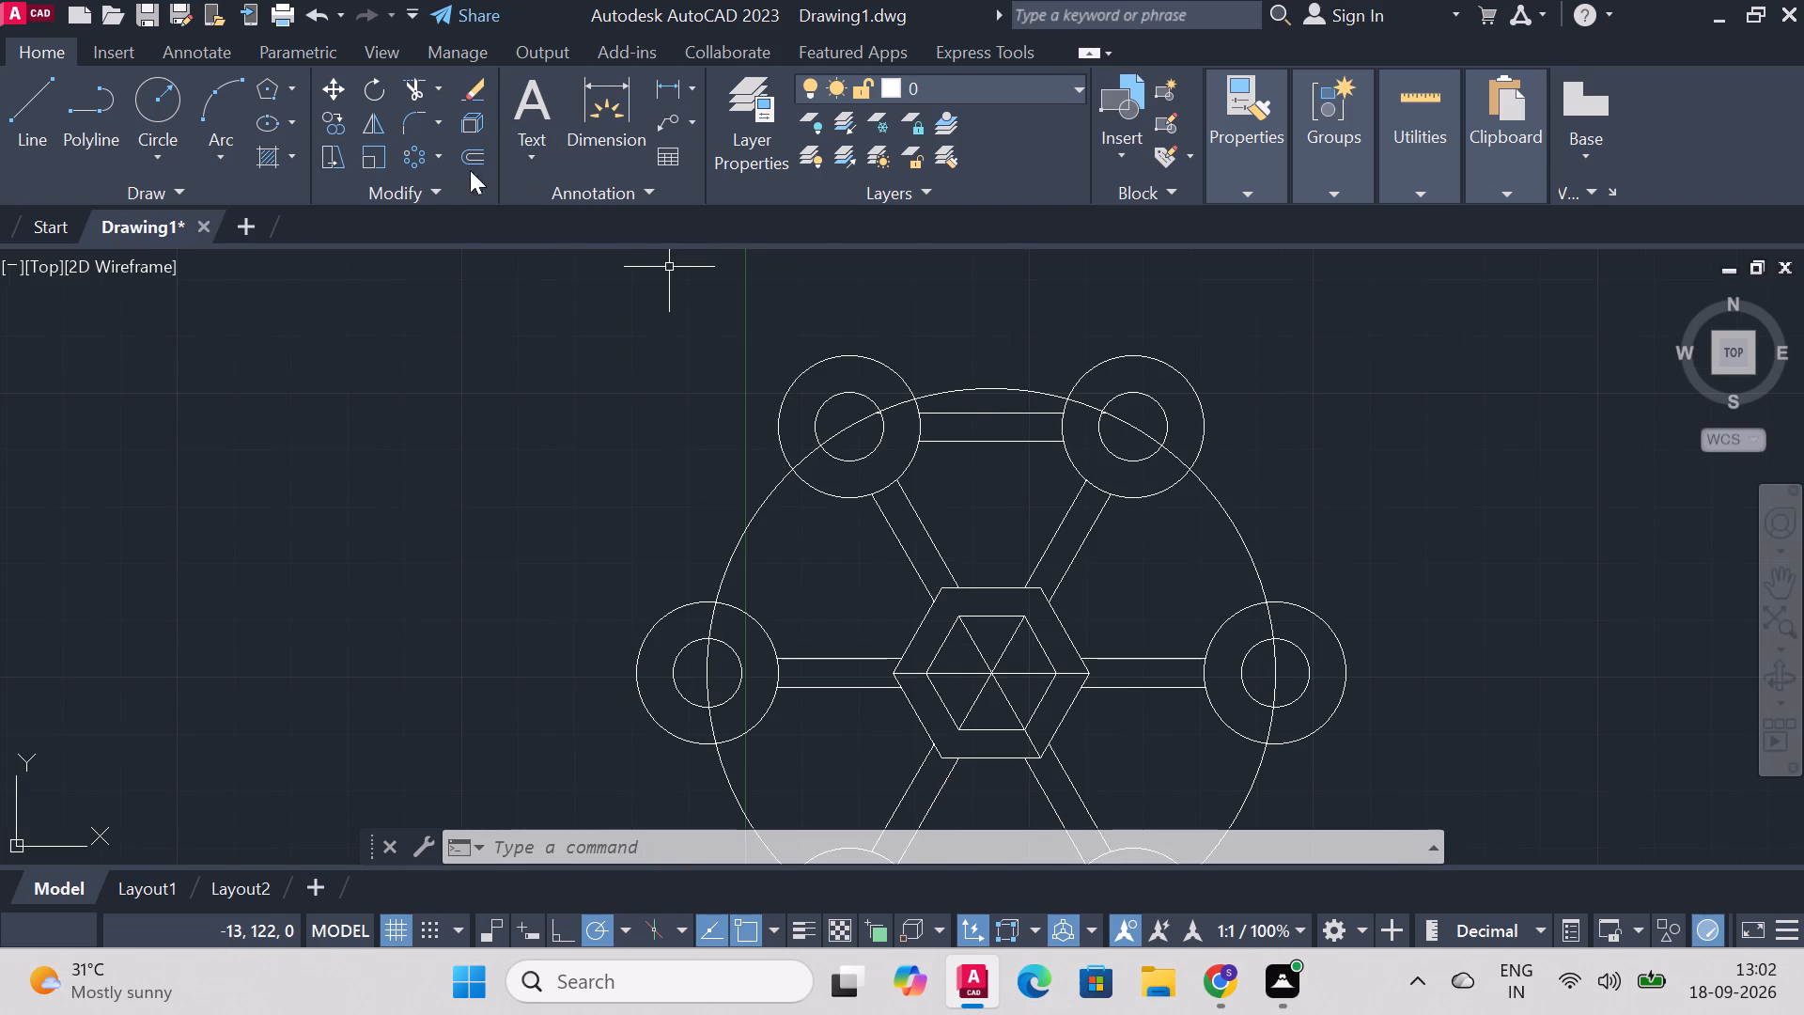
{"action": "left_click", "coordinate": [412, 154]}
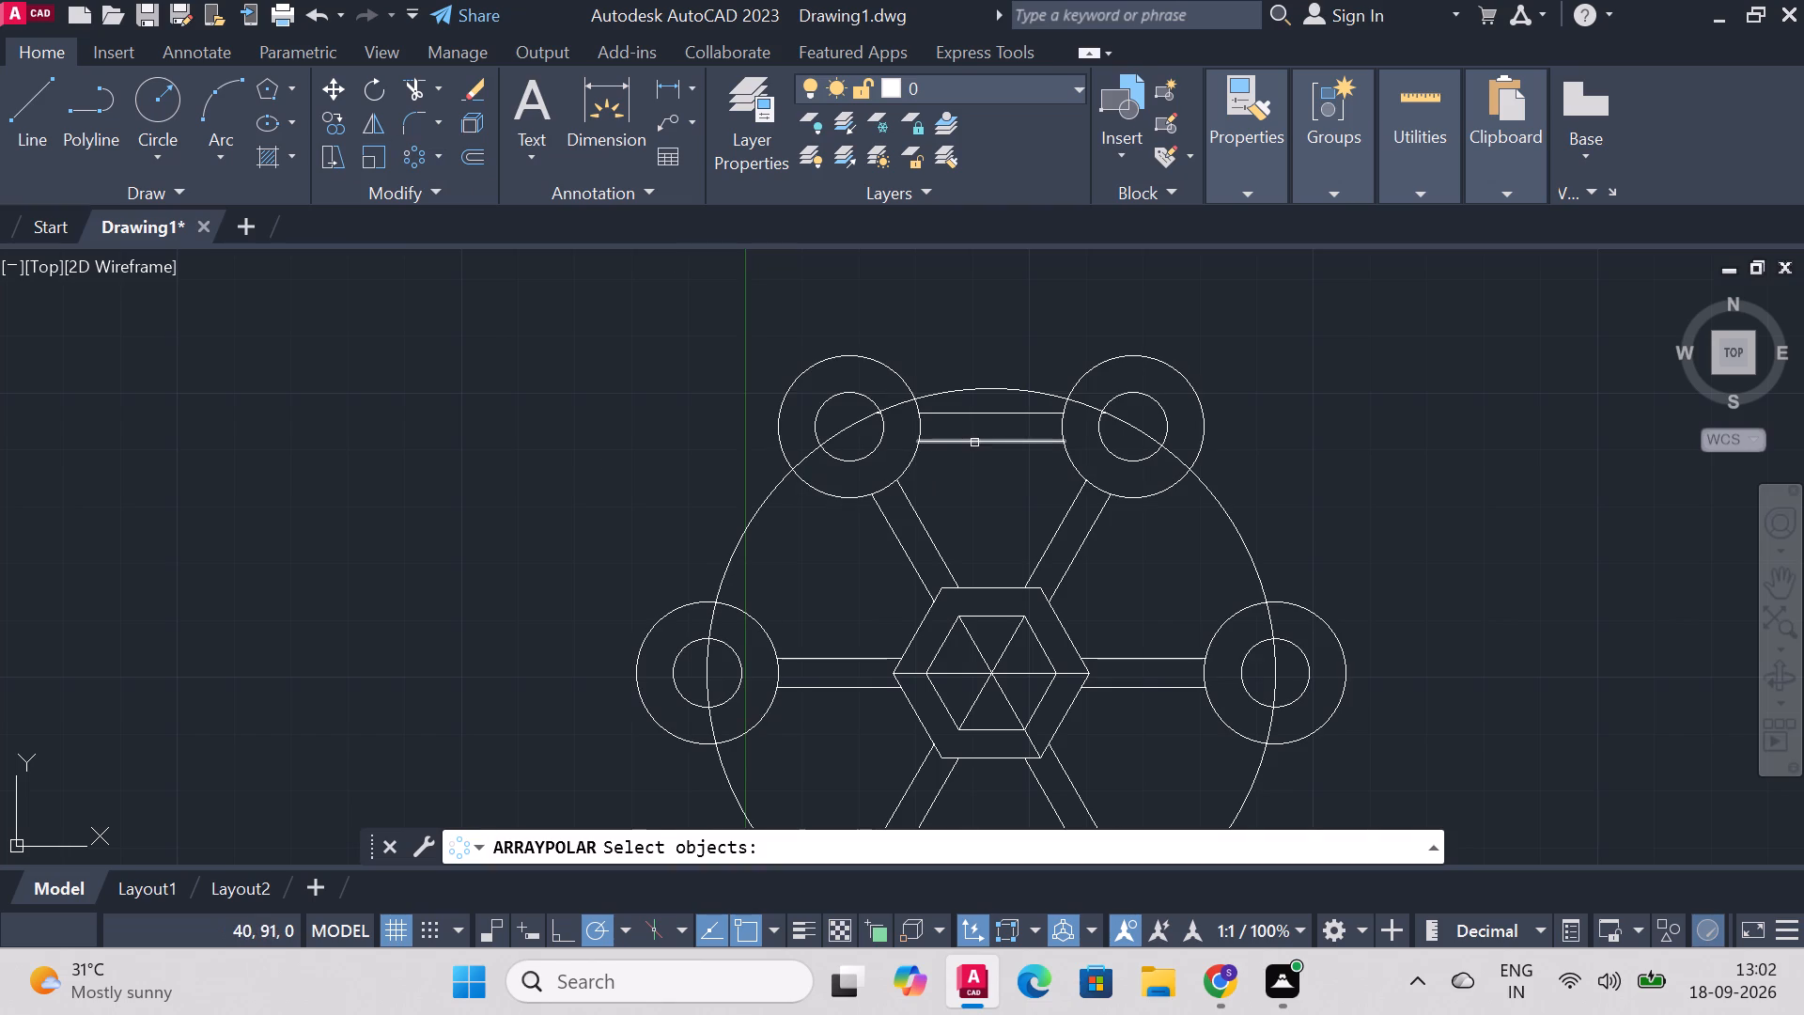
{"action": "left_click", "coordinate": [978, 443]}
{"action": "left_click", "coordinate": [980, 413]}
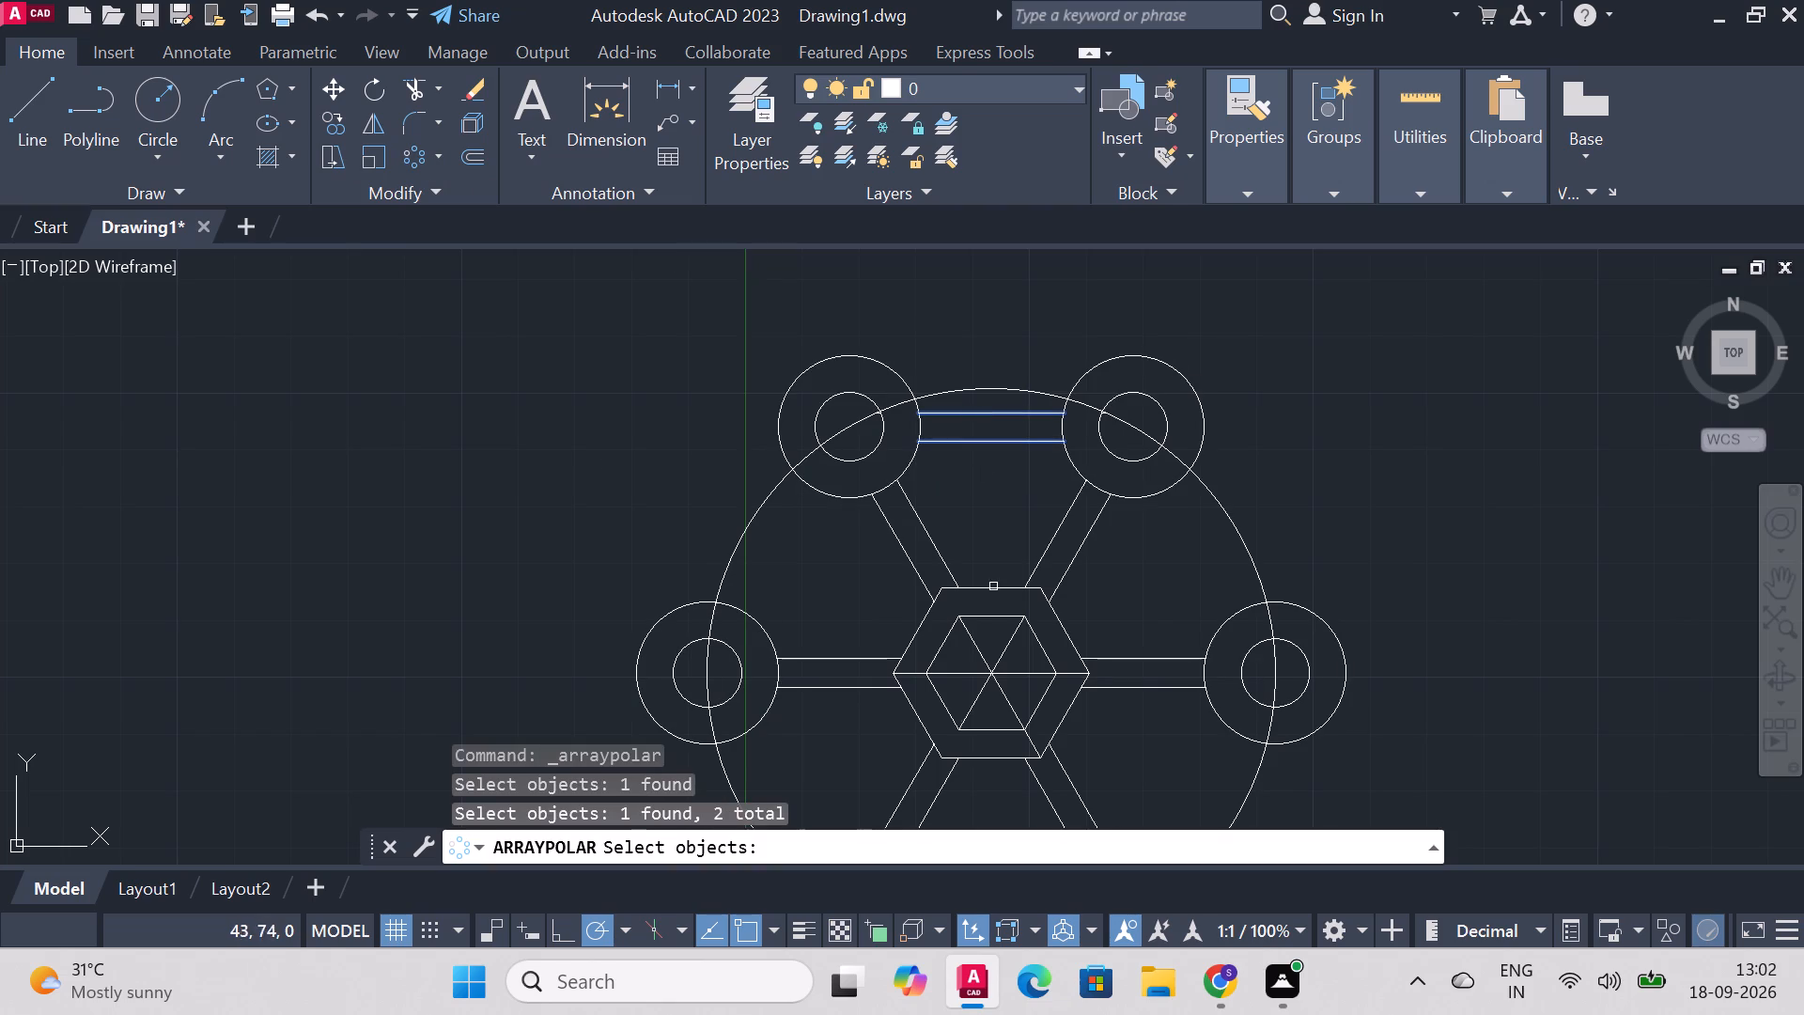
{"action": "scroll", "coordinate": [1000, 636], "scroll_direction": "down", "scroll_amount": 4}
{"action": "scroll", "coordinate": [1015, 717], "scroll_direction": "up", "scroll_amount": 2}
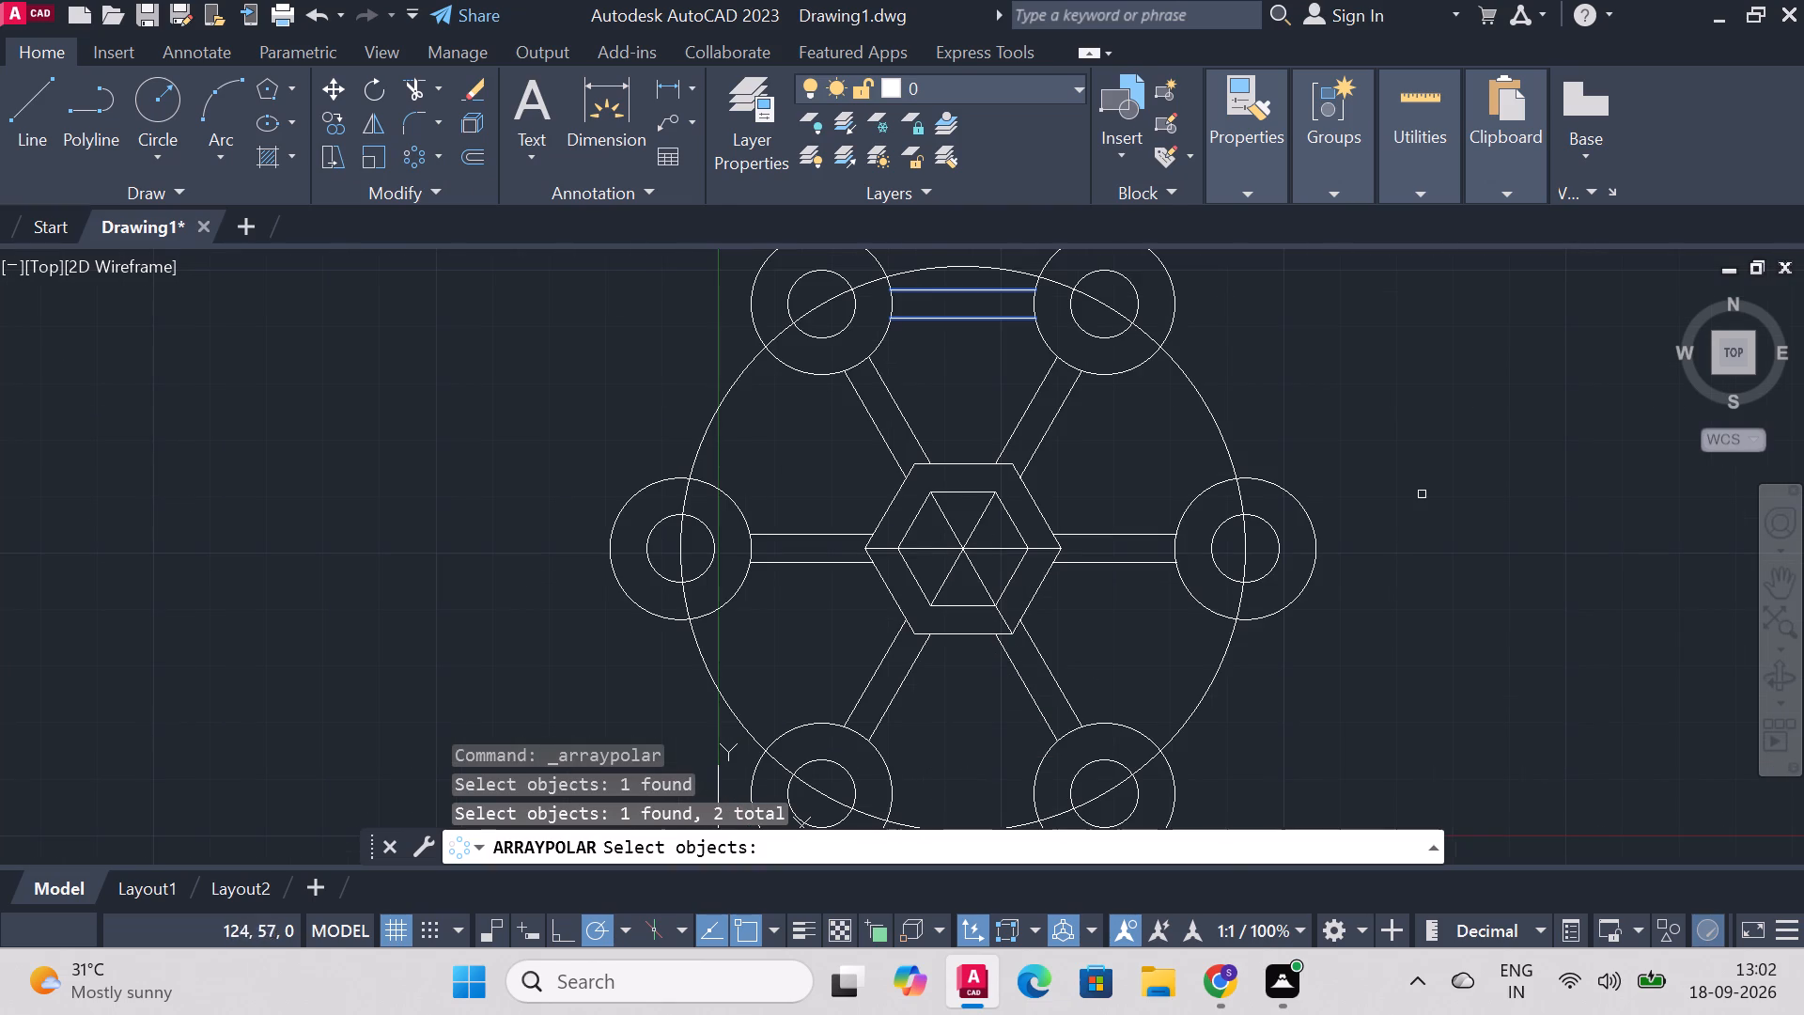
{"action": "key", "text": "Return"}
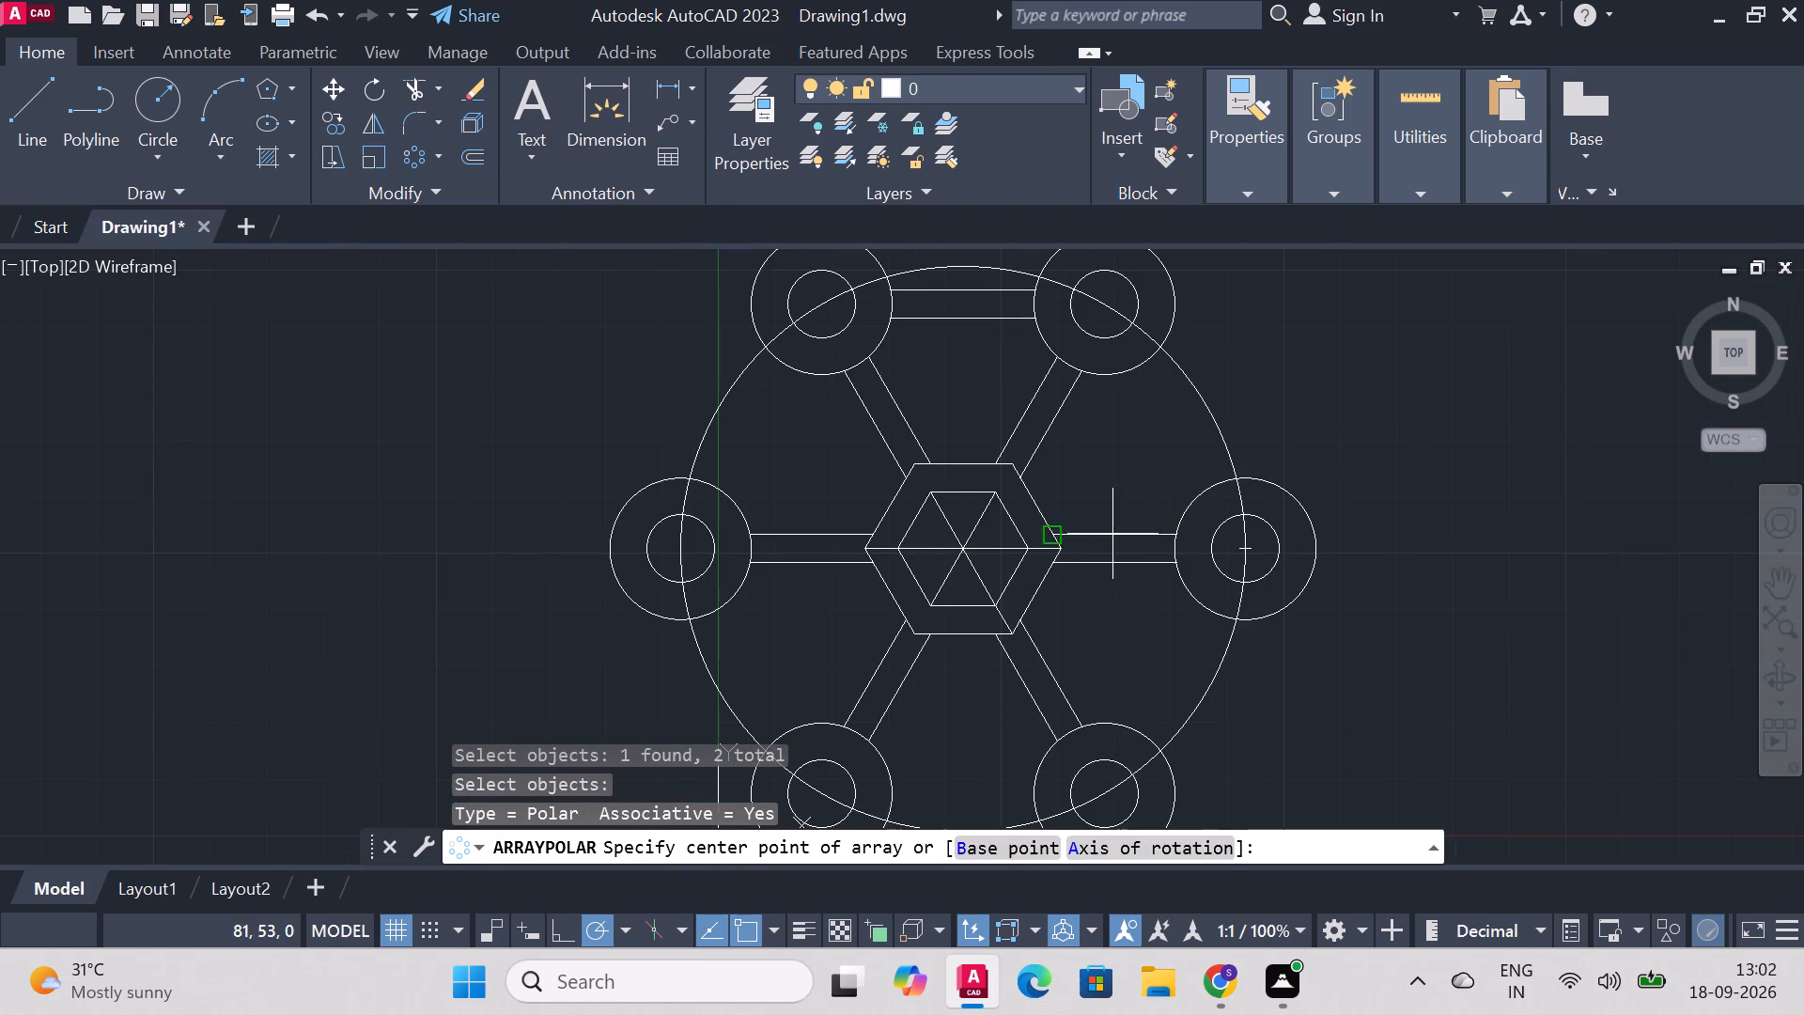
{"action": "left_click", "coordinate": [968, 550]}
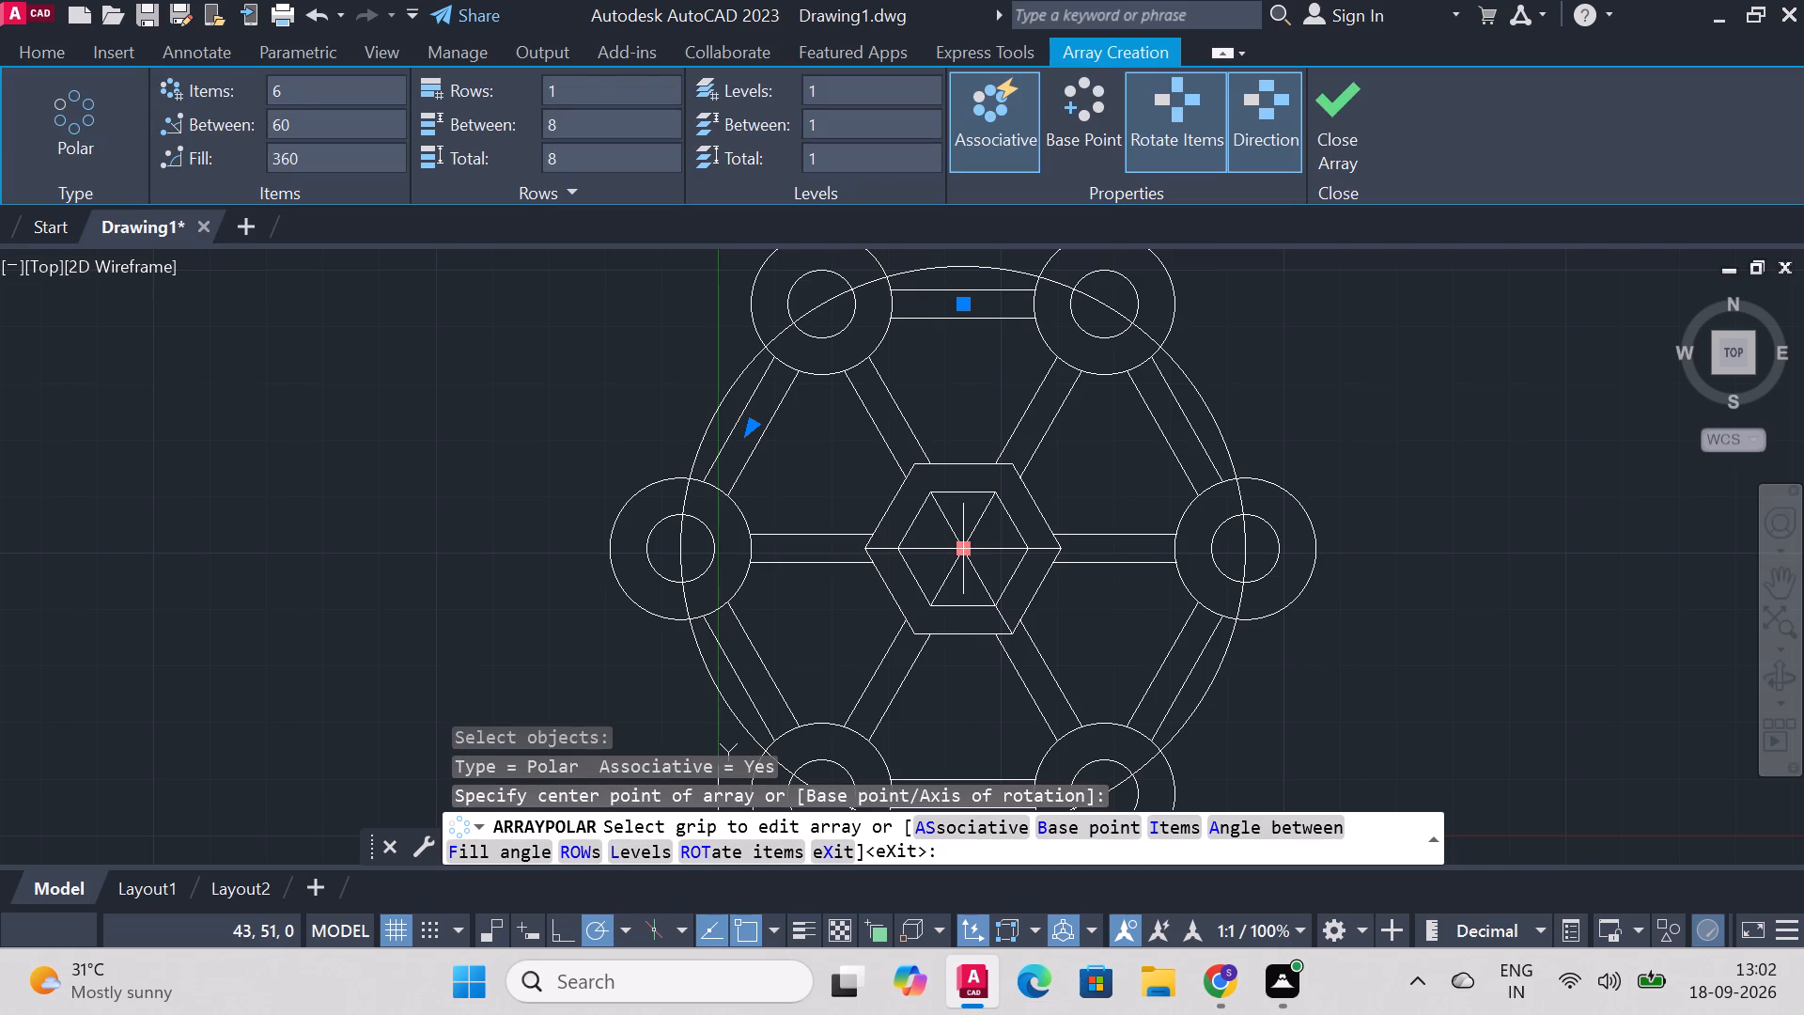
{"action": "scroll", "coordinate": [1065, 594], "scroll_direction": "down", "scroll_amount": 2}
{"action": "scroll", "coordinate": [1012, 688], "scroll_direction": "up", "scroll_amount": 1}
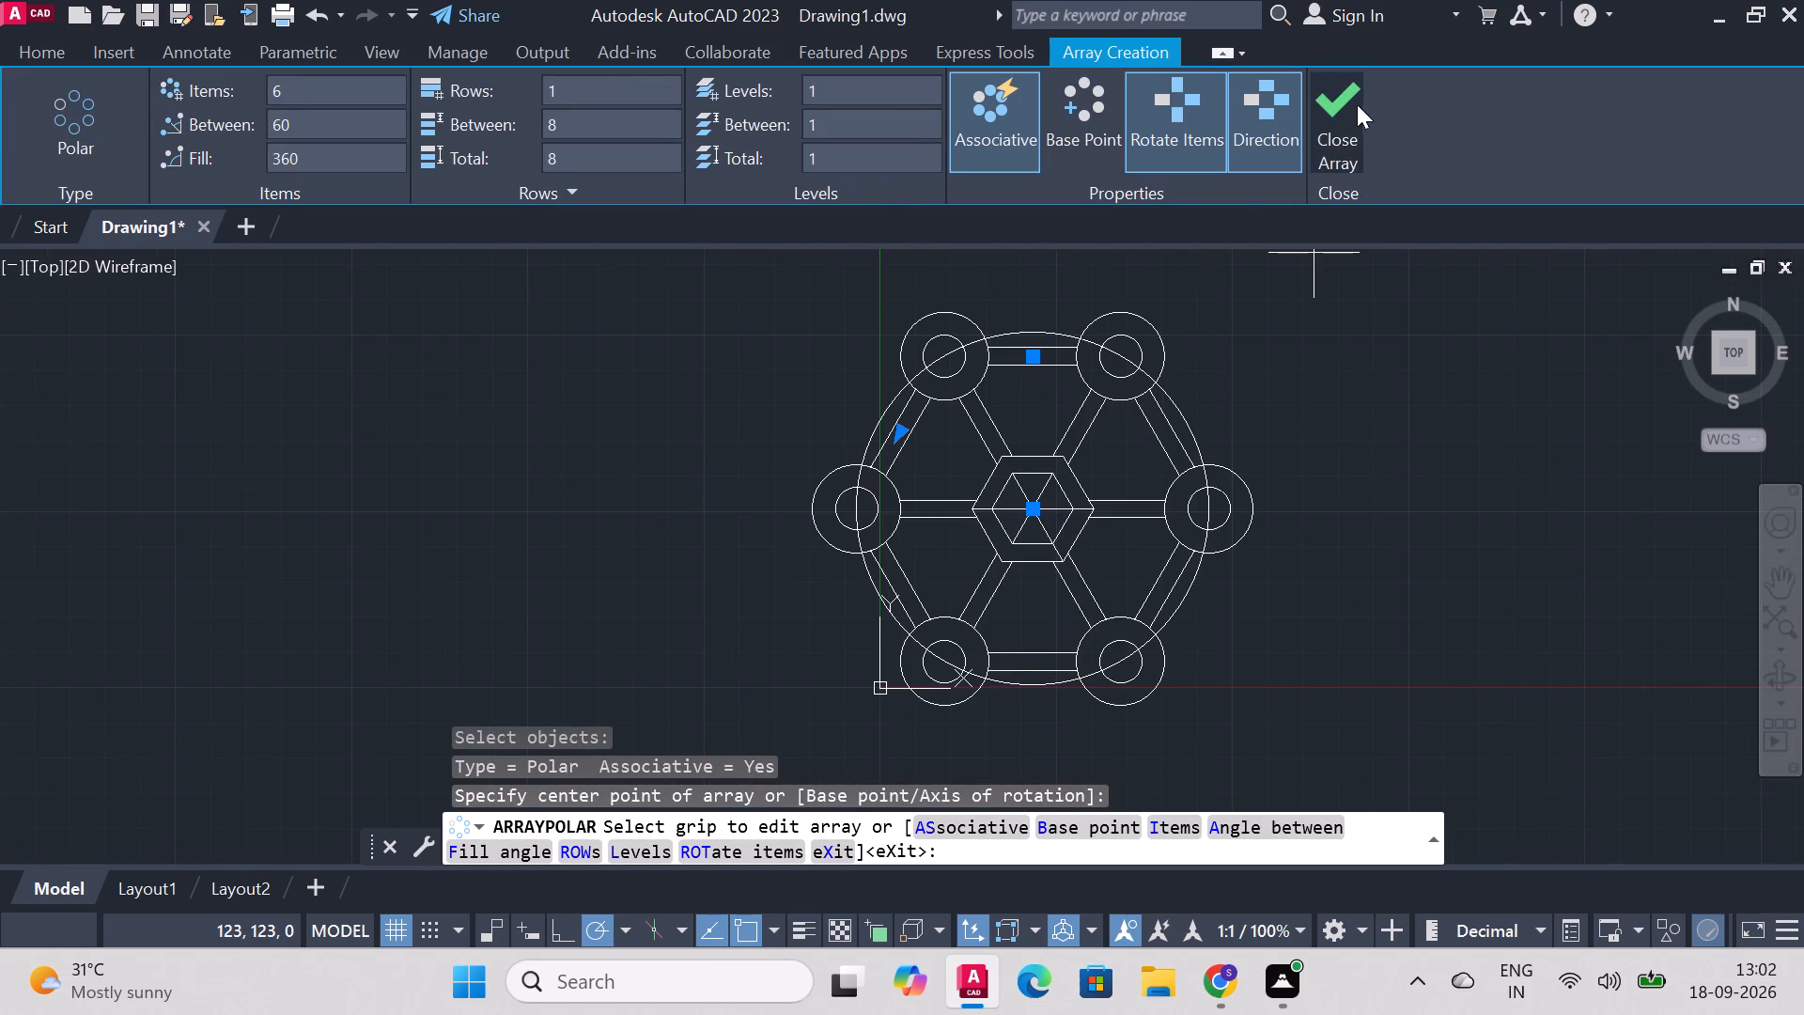
{"action": "left_click", "coordinate": [1358, 101]}
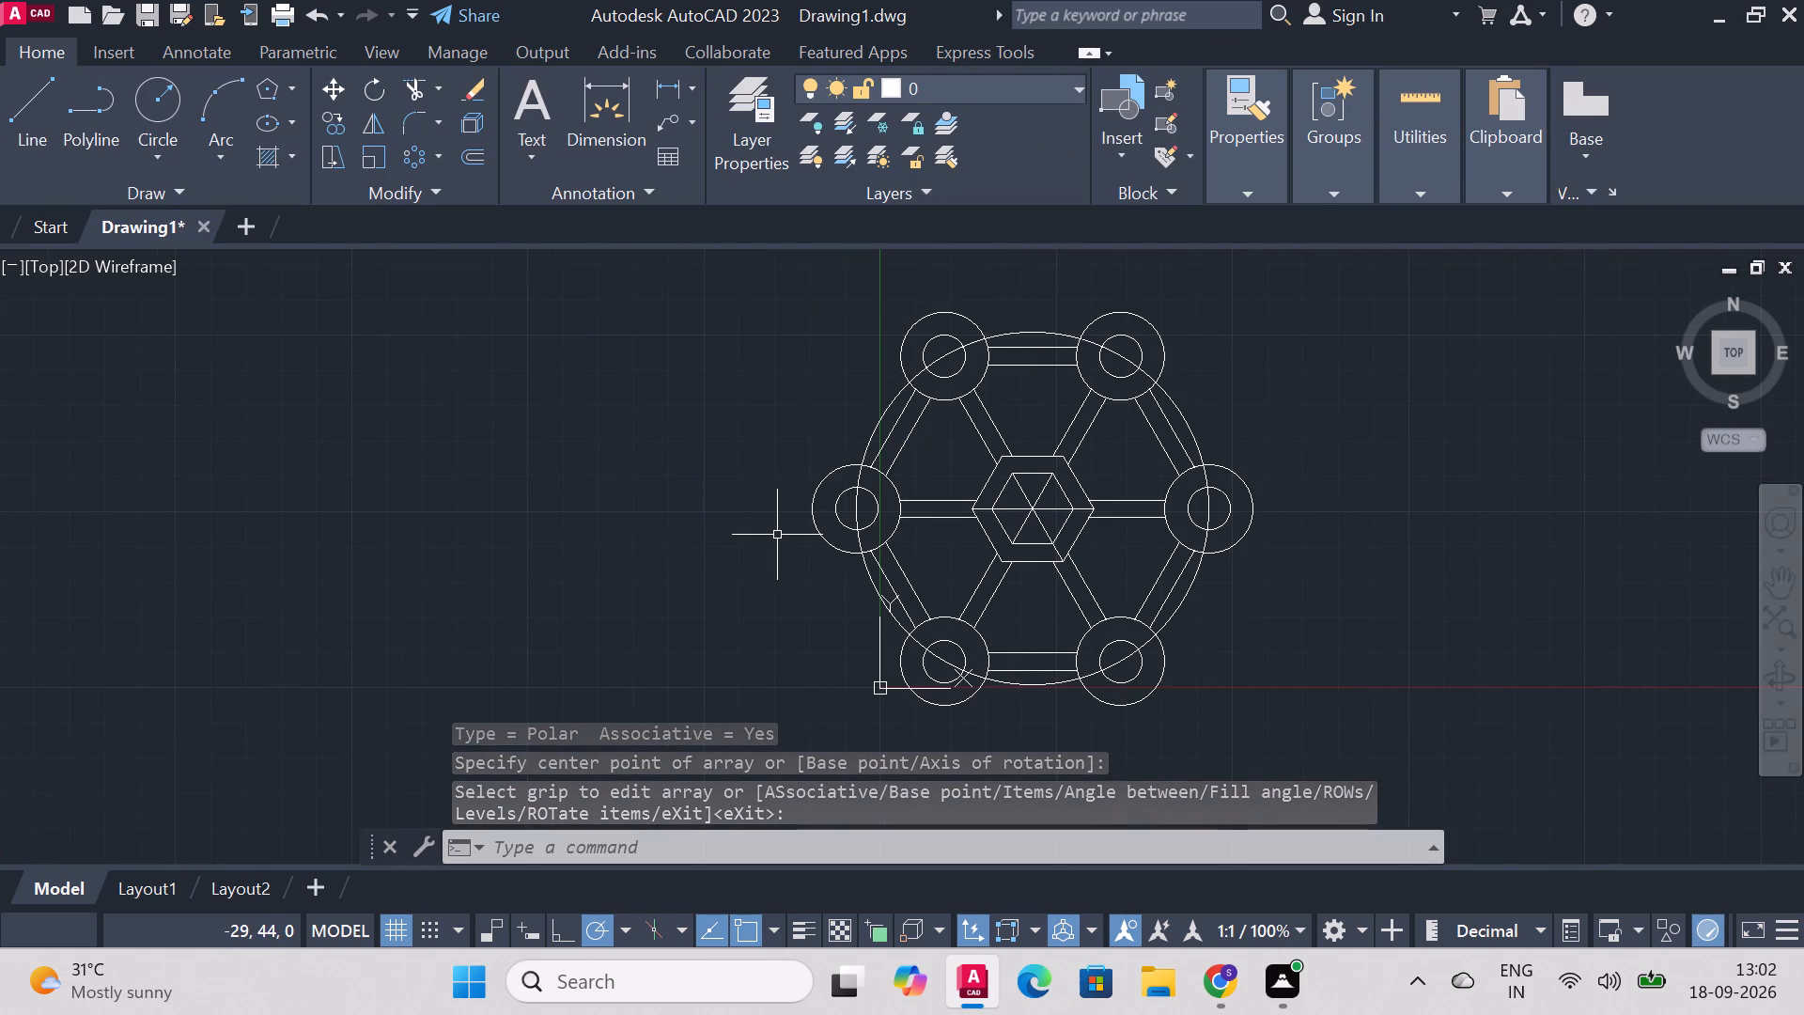
Trim off the outer hexagon's right corner between the two parallel connecting lines.
{"action": "scroll", "coordinate": [798, 501], "scroll_direction": "down", "scroll_amount": 1}
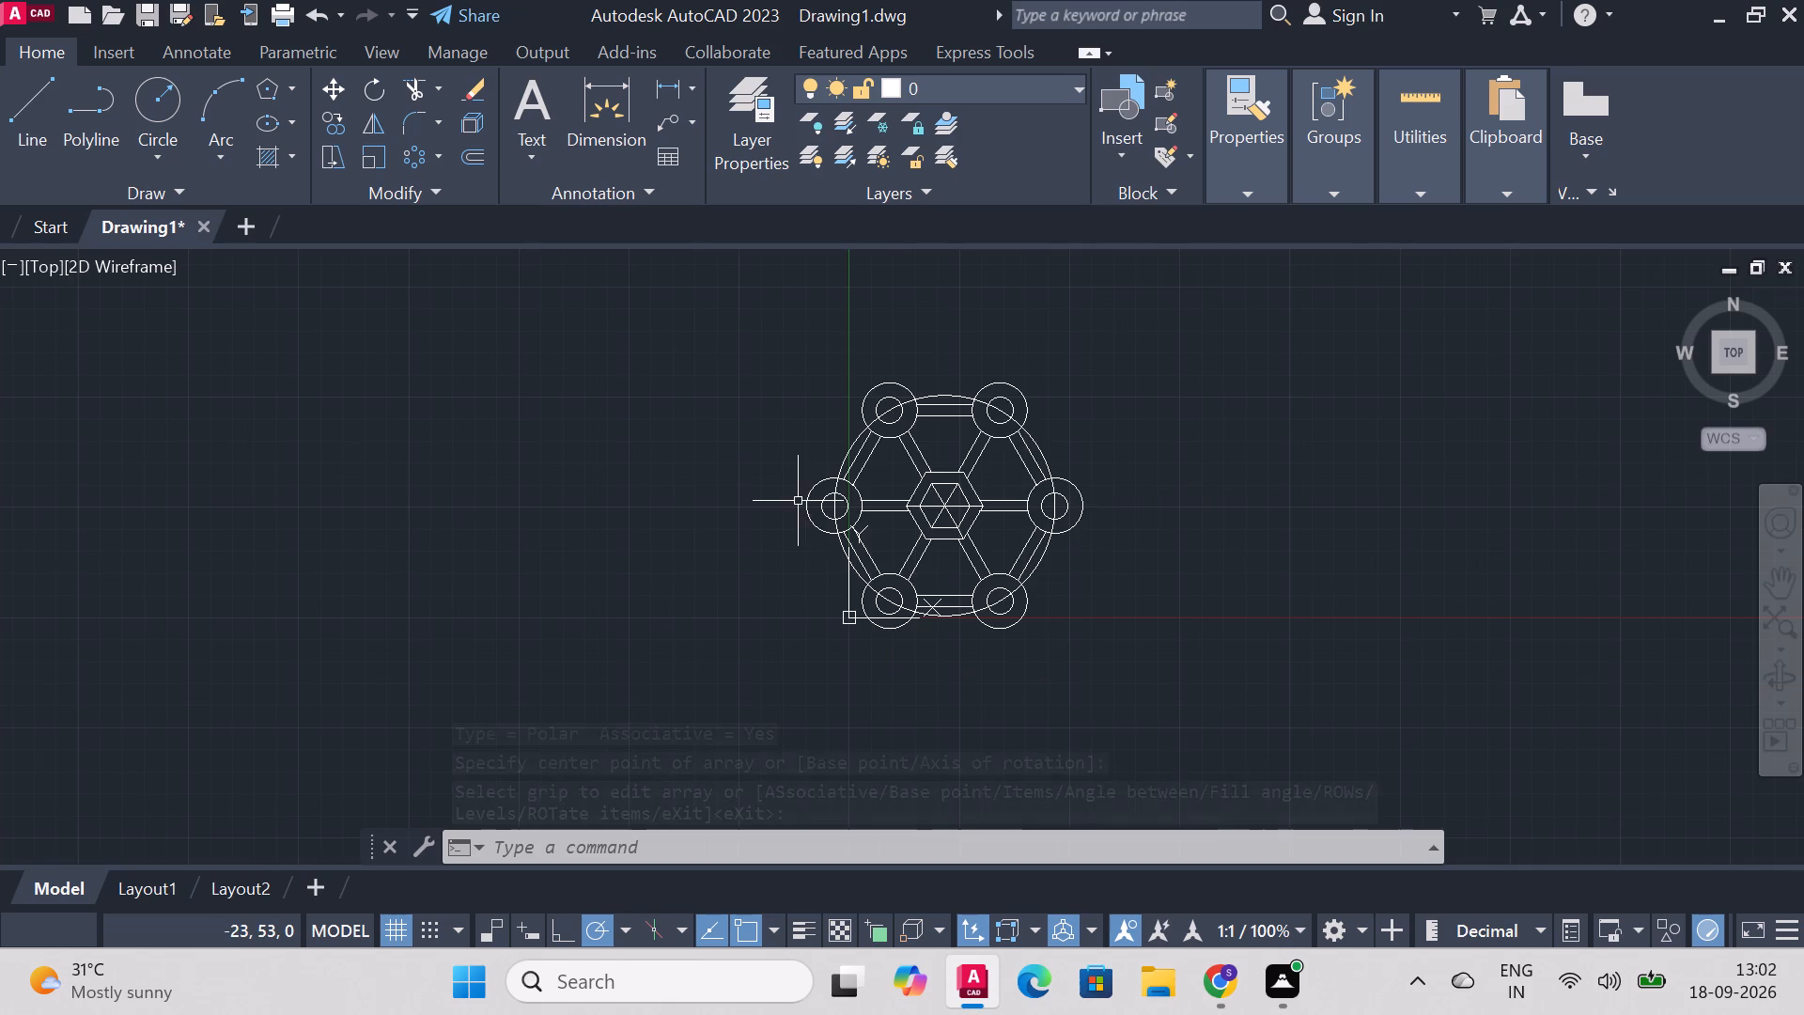
{"action": "scroll", "coordinate": [892, 504], "scroll_direction": "up", "scroll_amount": 4}
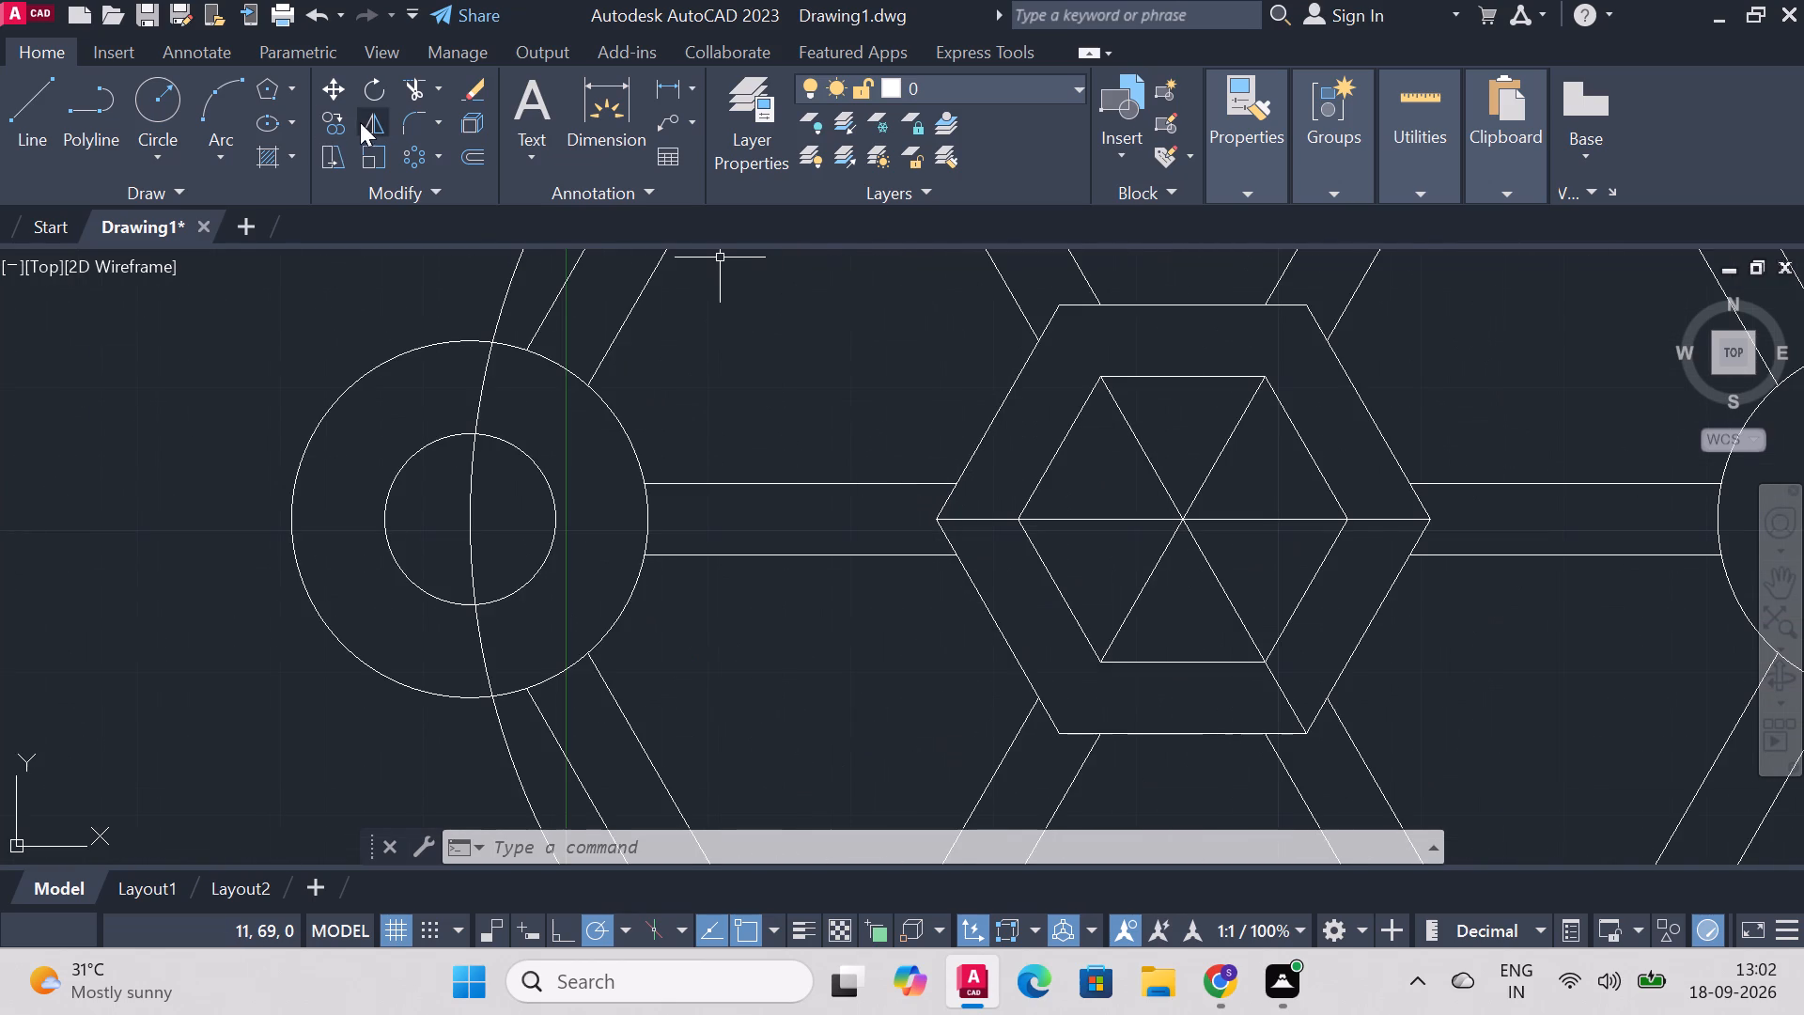
{"action": "left_click", "coordinate": [405, 92]}
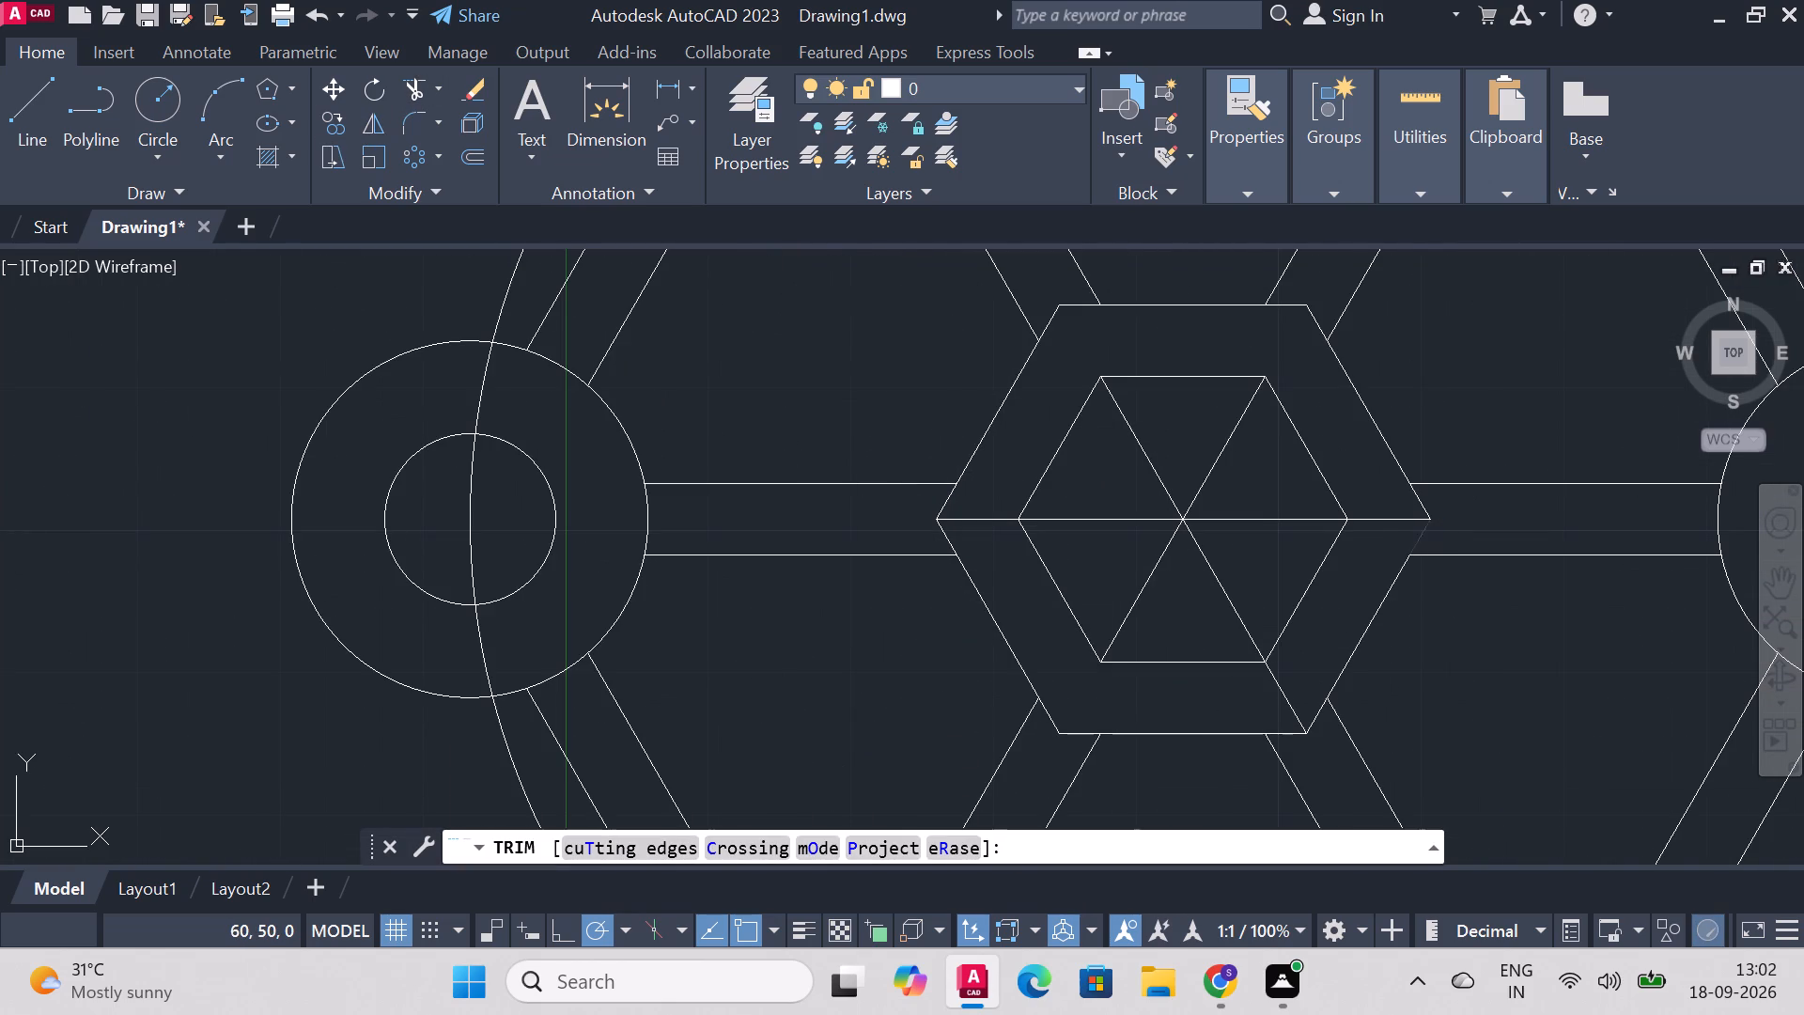
{"action": "left_click", "coordinate": [1423, 537]}
{"action": "left_click", "coordinate": [1423, 504]}
Trim away the diagonals inside the inner hexagon and their leftover segments toward the outer hexagon's right and lower-right corners.
{"action": "left_click", "coordinate": [1394, 521]}
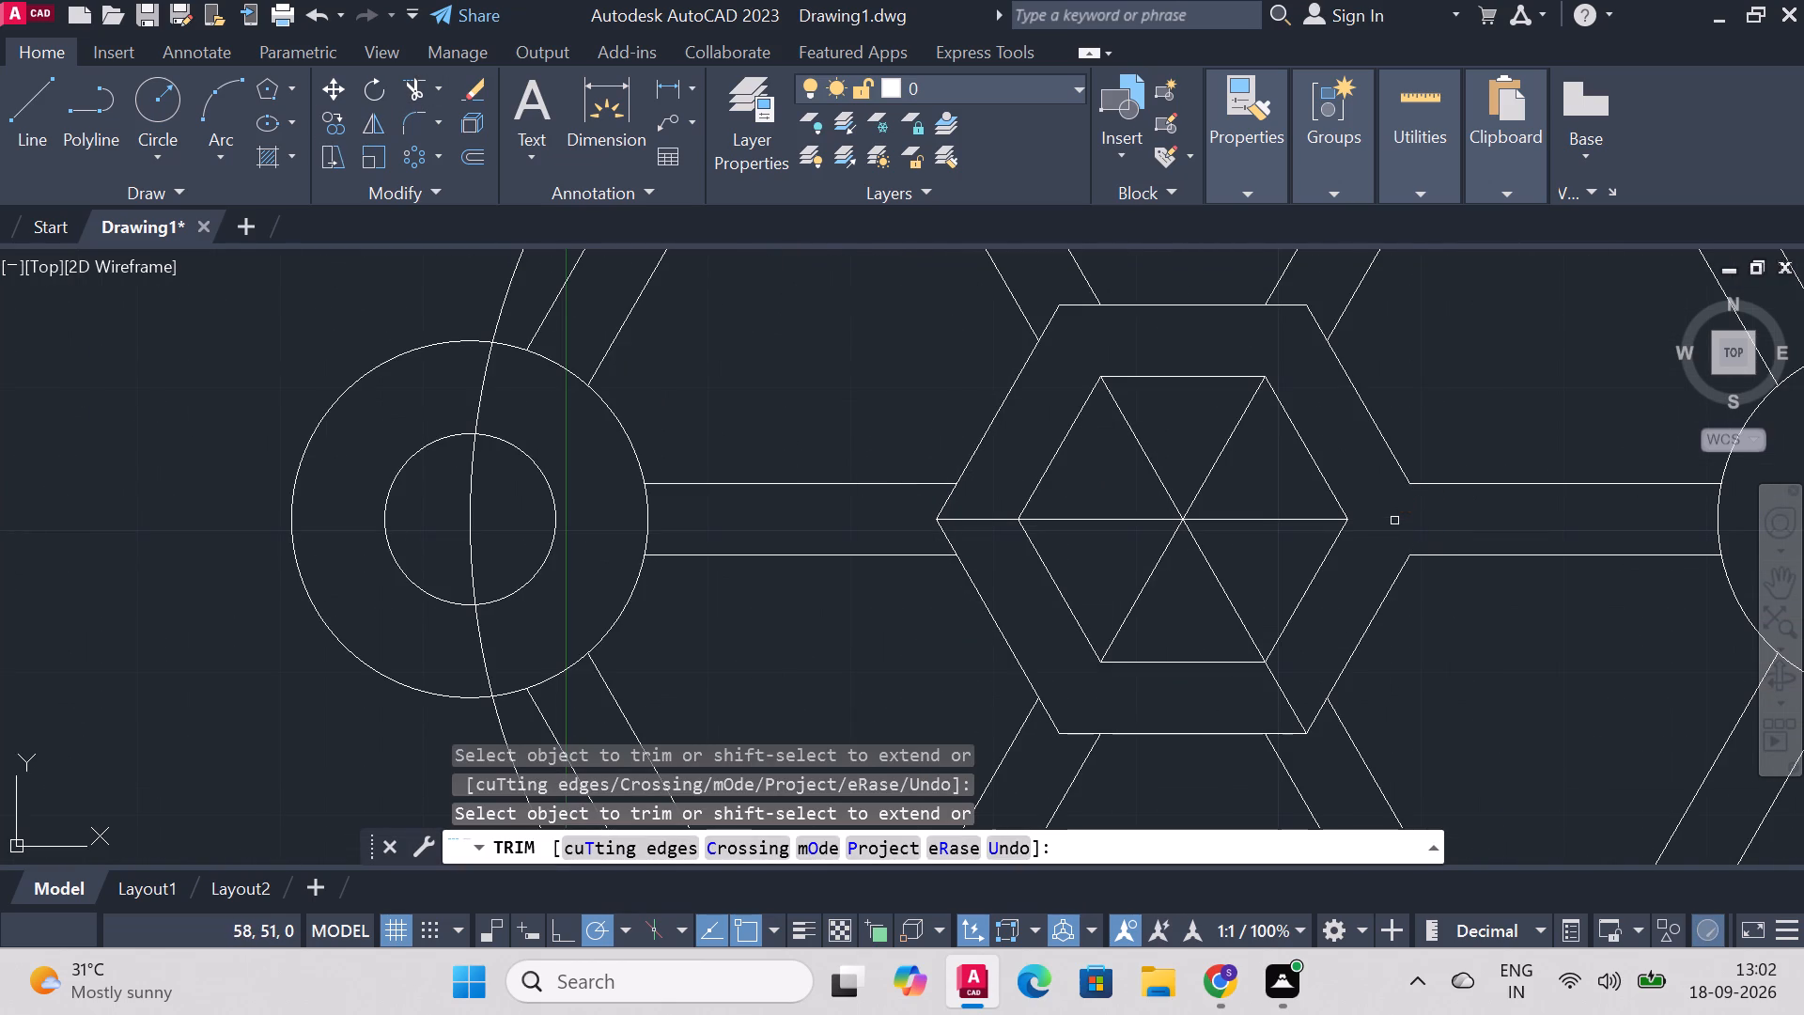
{"action": "left_click", "coordinate": [1322, 521]}
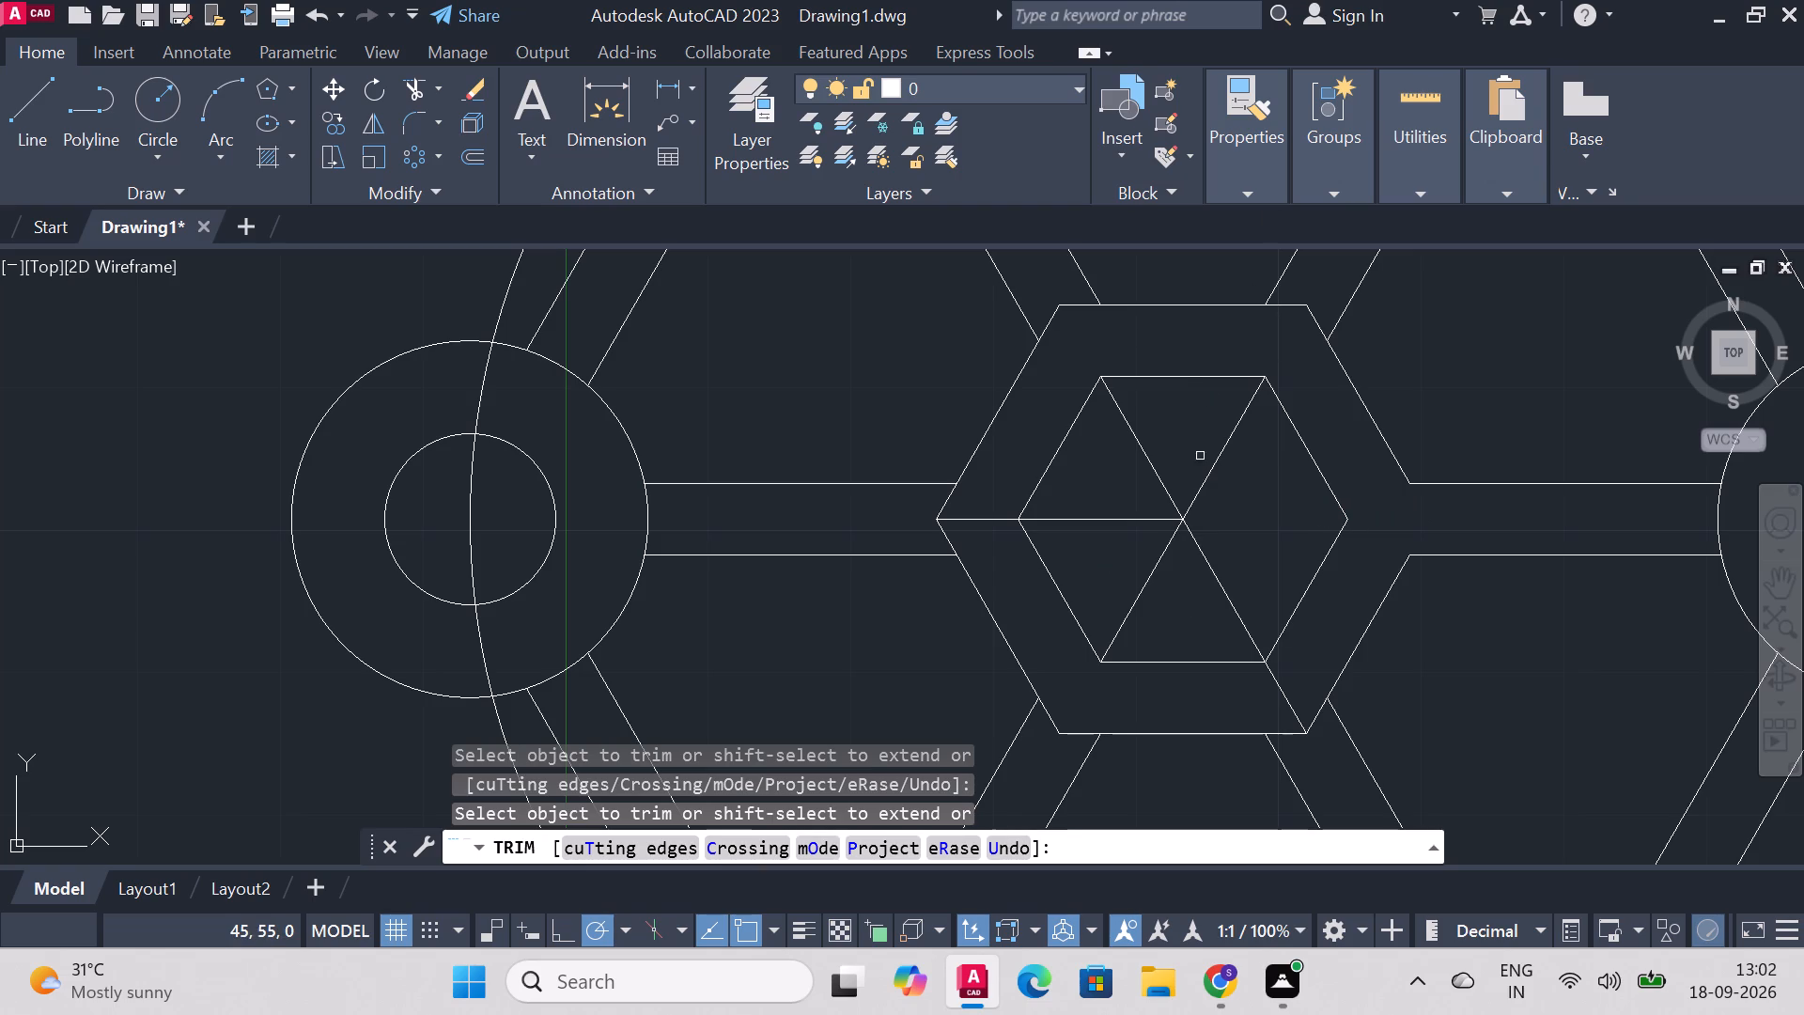
{"action": "left_click", "coordinate": [1215, 451]}
{"action": "left_click", "coordinate": [1234, 451]}
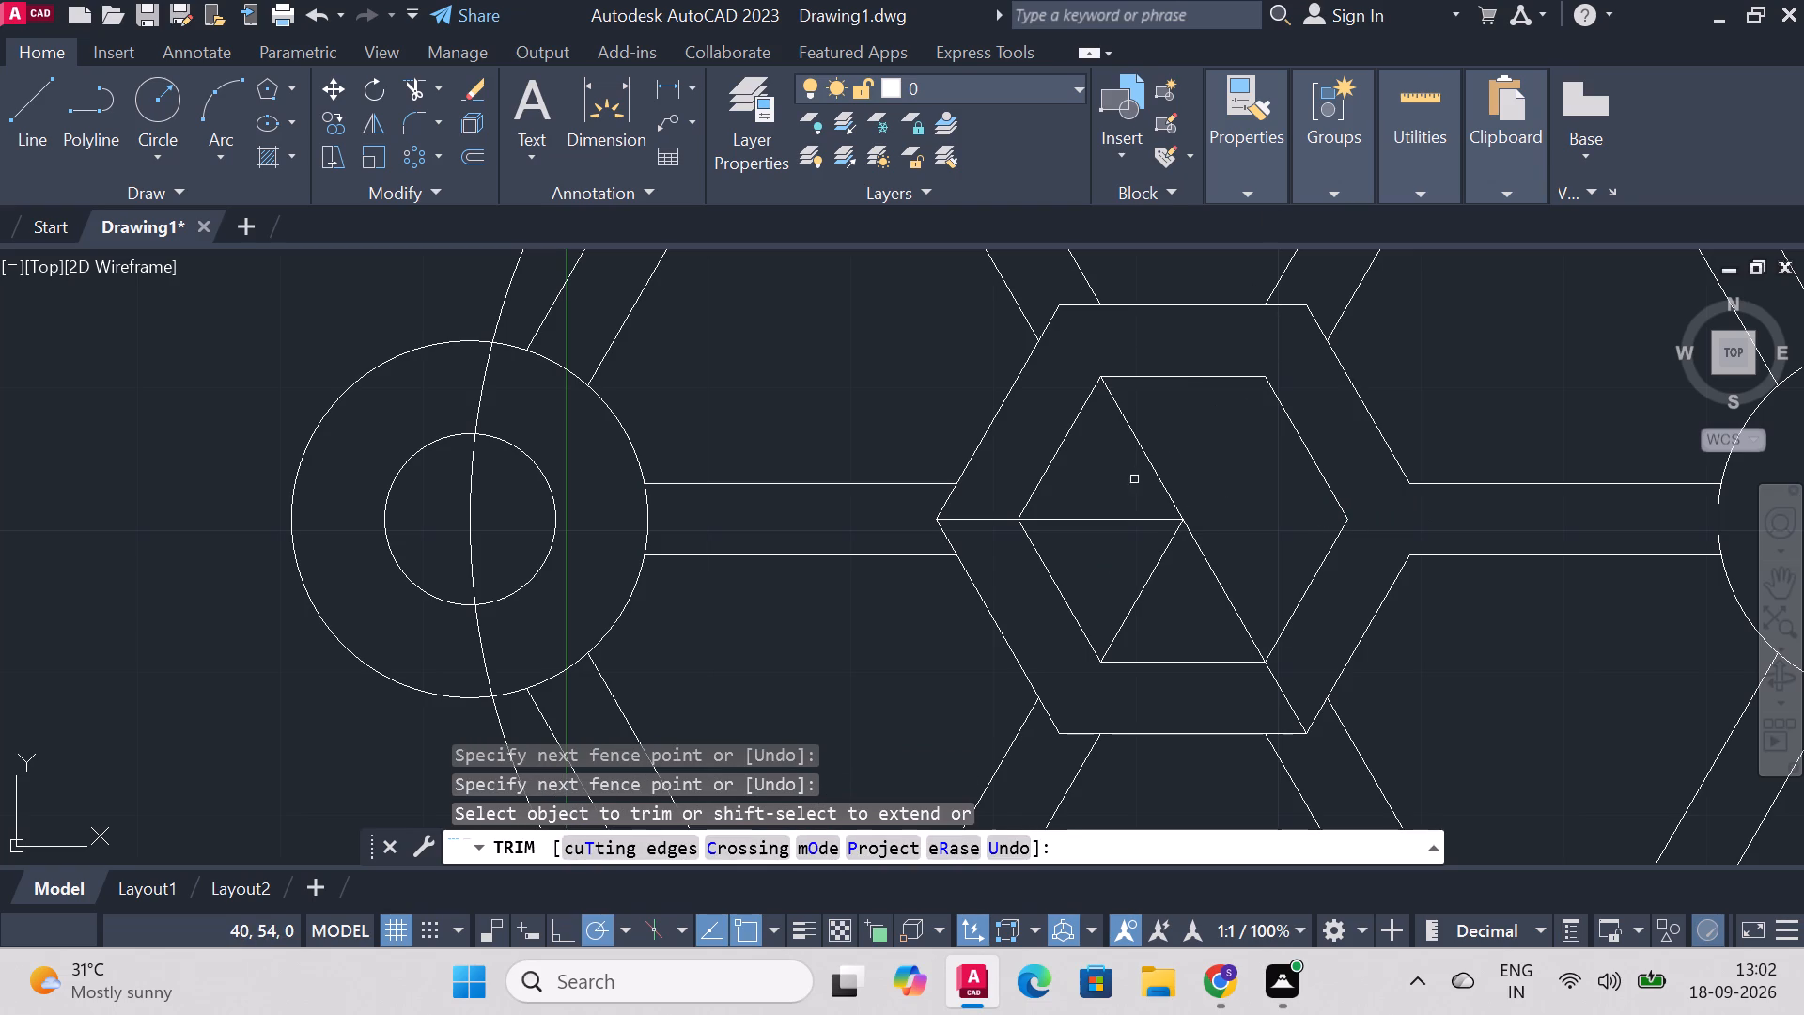
{"action": "left_click", "coordinate": [1150, 467]}
{"action": "left_click", "coordinate": [1143, 518]}
{"action": "left_click", "coordinate": [1147, 575]}
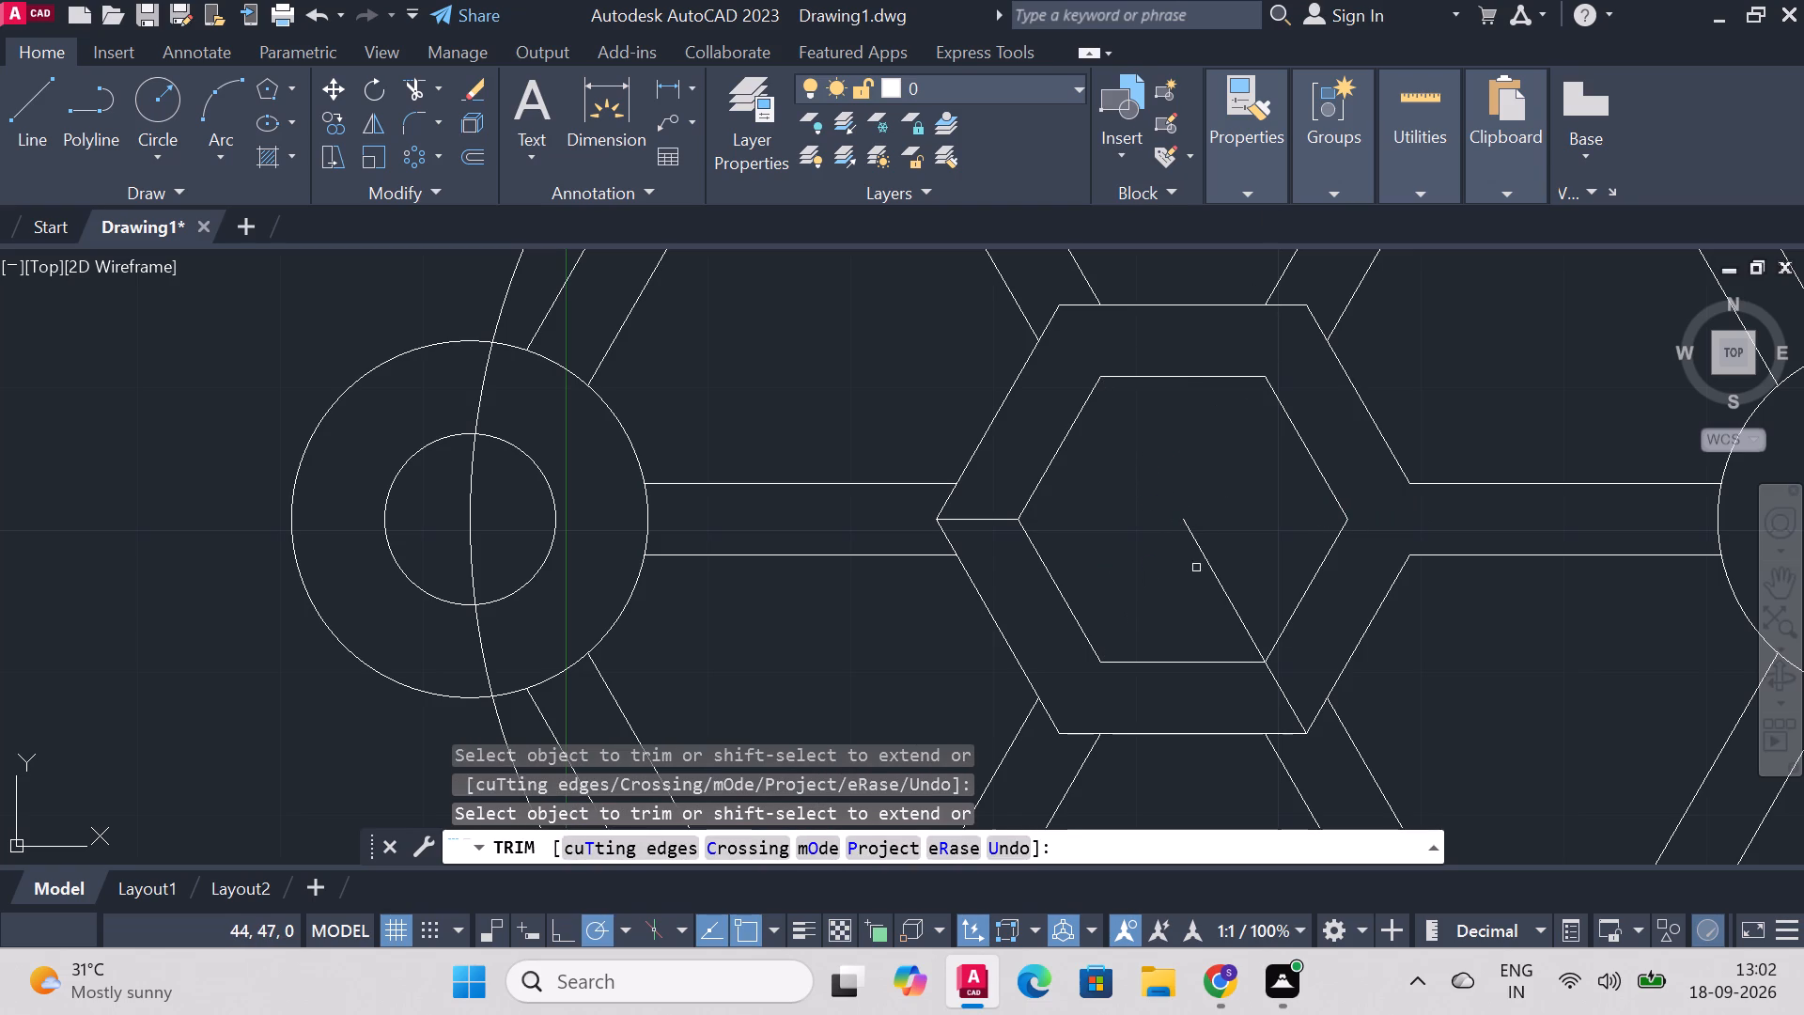
{"action": "left_click", "coordinate": [1211, 566]}
{"action": "scroll", "coordinate": [1268, 517], "scroll_direction": "down", "scroll_amount": 2}
{"action": "scroll", "coordinate": [1294, 563], "scroll_direction": "up", "scroll_amount": 1}
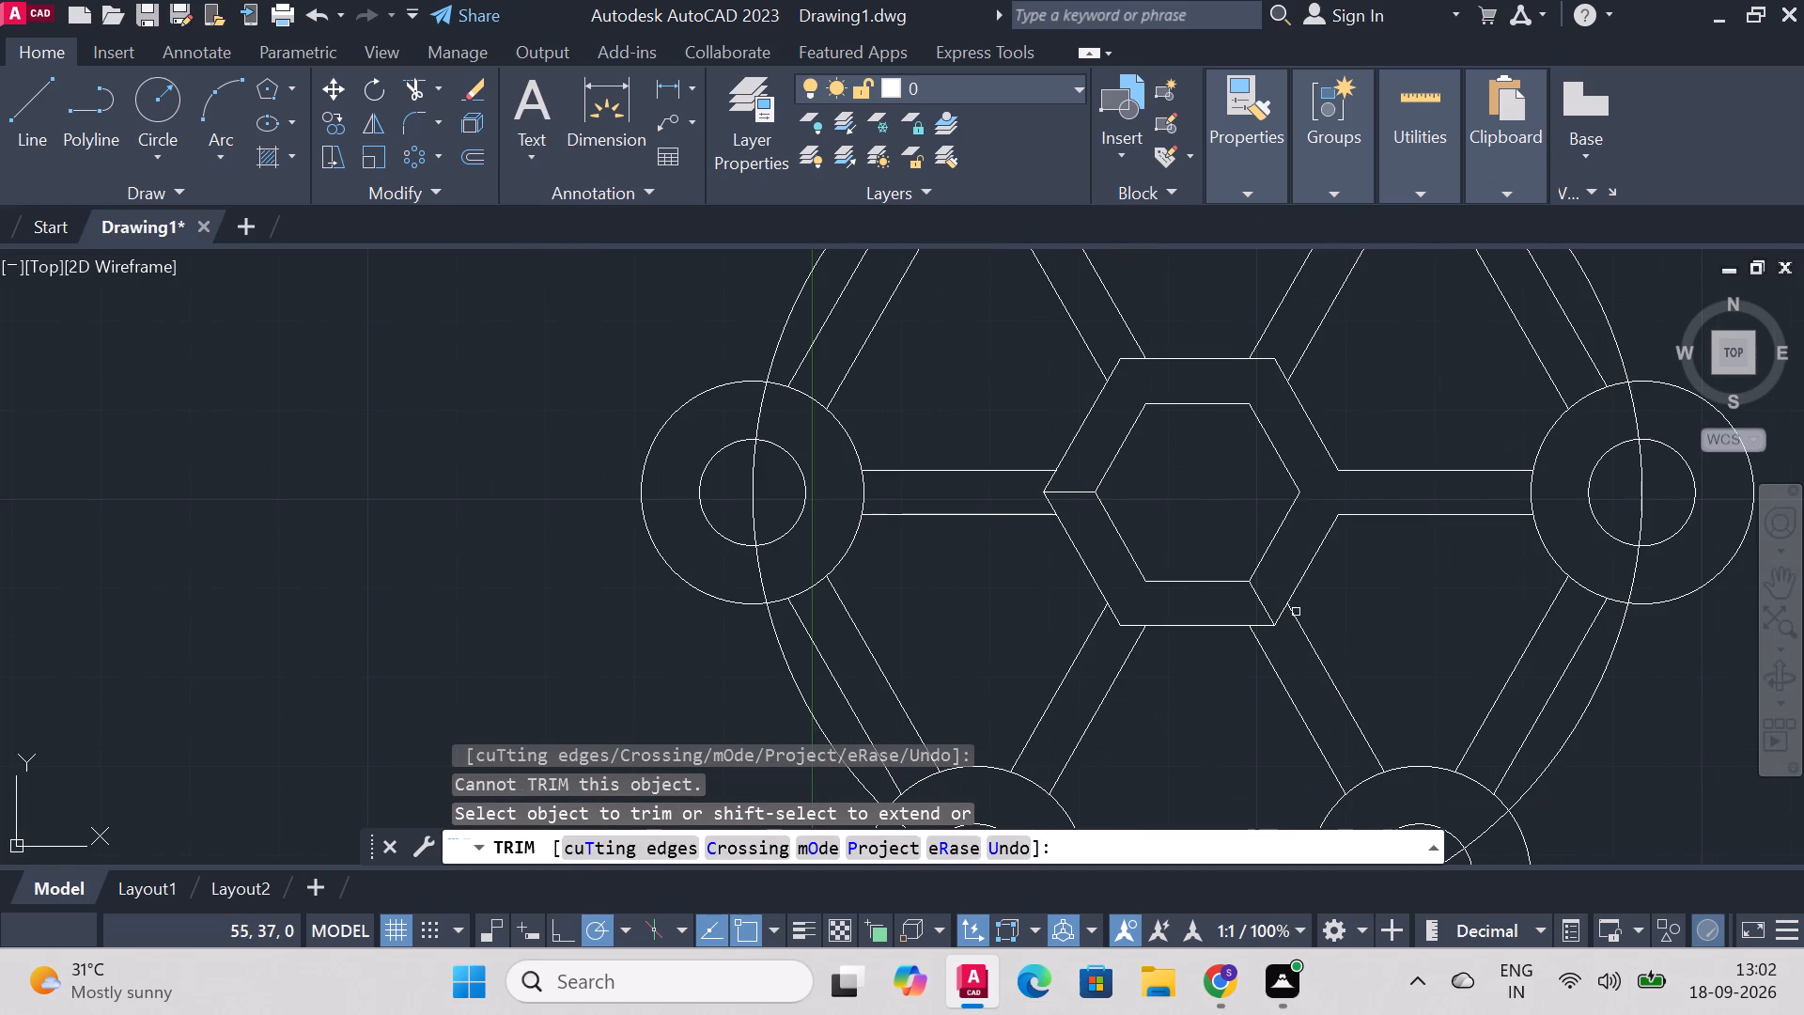
{"action": "left_click", "coordinate": [1261, 596]}
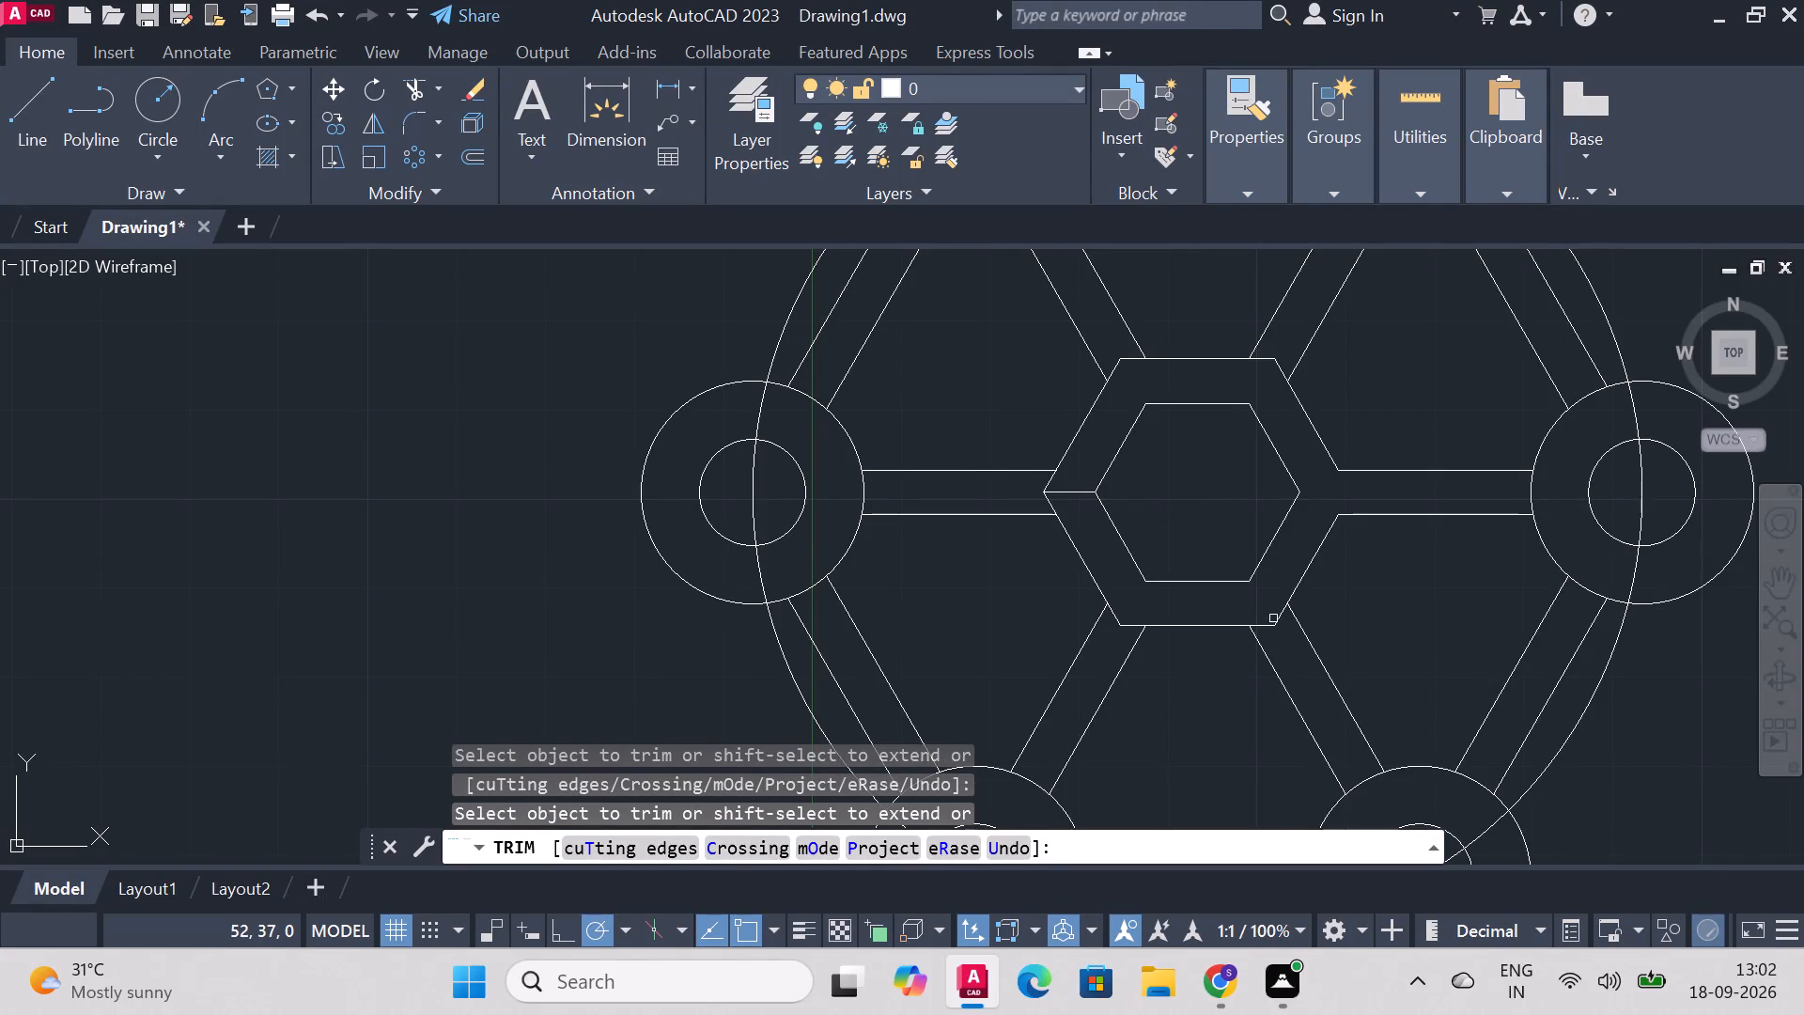
Trim off the outer hexagon's five remaining corners between the parallel lines, along with the leftover diagonal segment at the left corner.
{"action": "left_click", "coordinate": [1281, 617]}
{"action": "left_click", "coordinate": [1265, 623]}
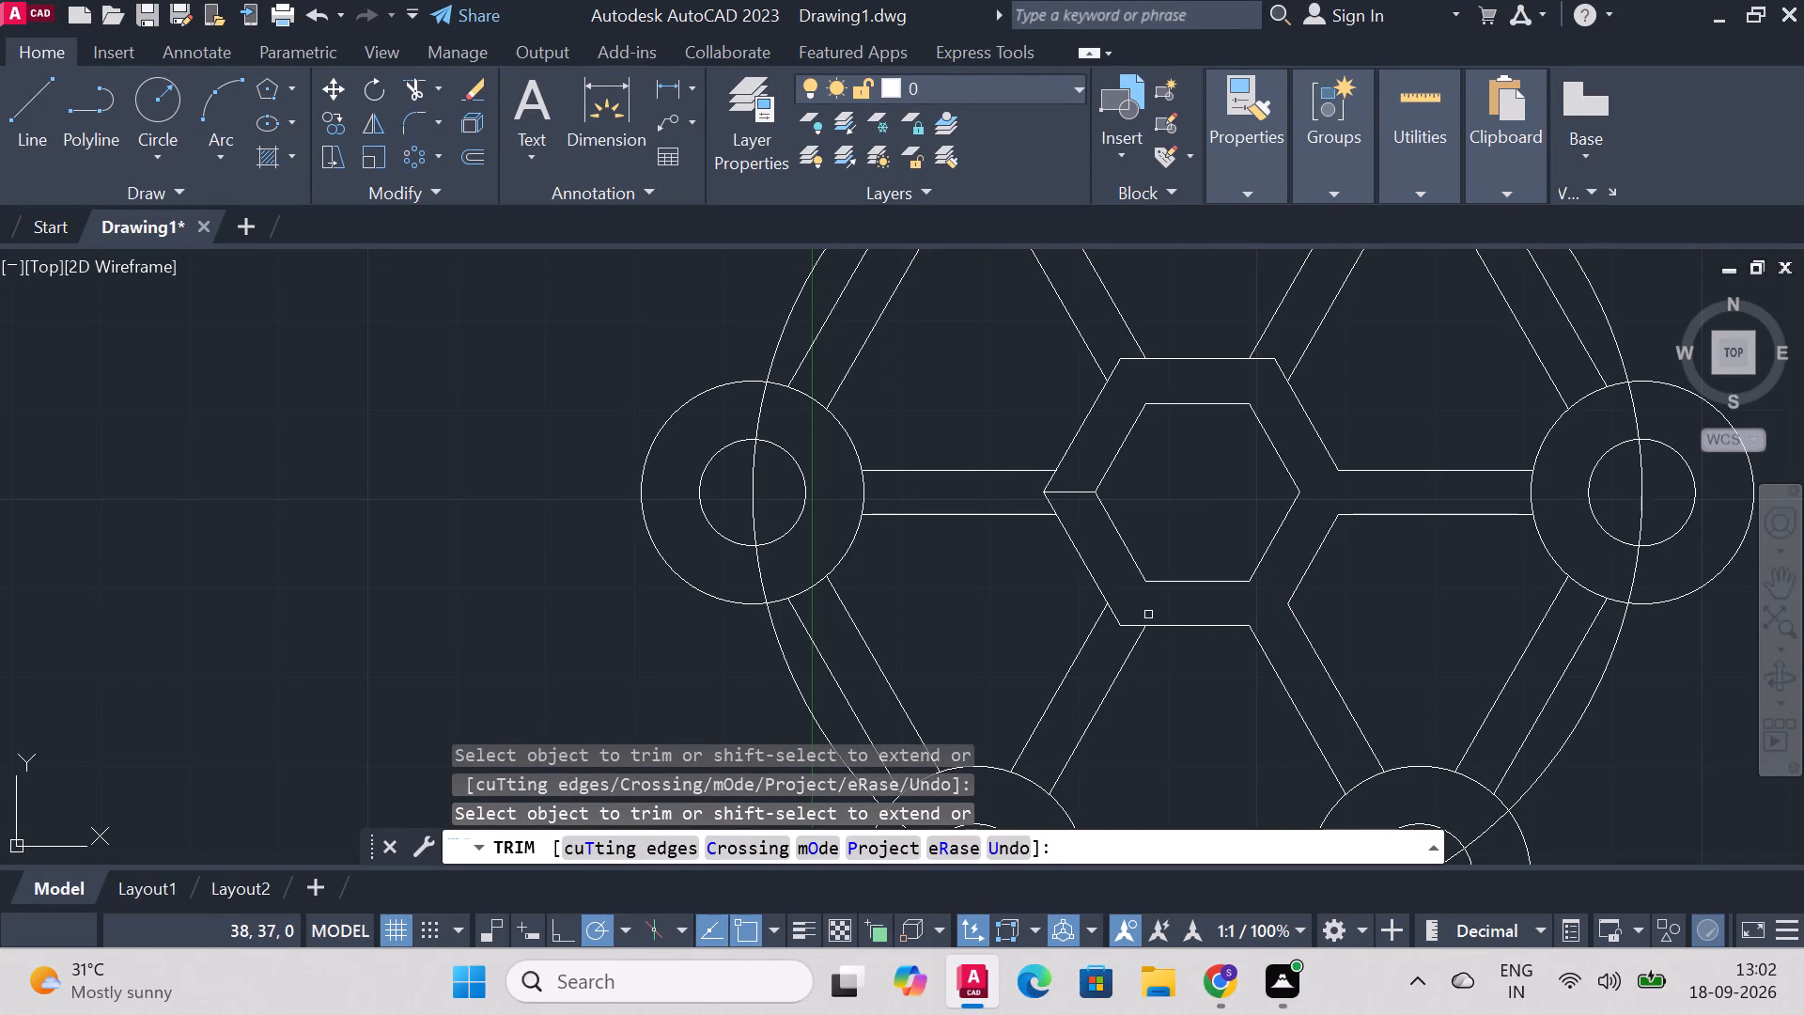
{"action": "left_click", "coordinate": [1133, 626]}
{"action": "left_click", "coordinate": [1124, 623]}
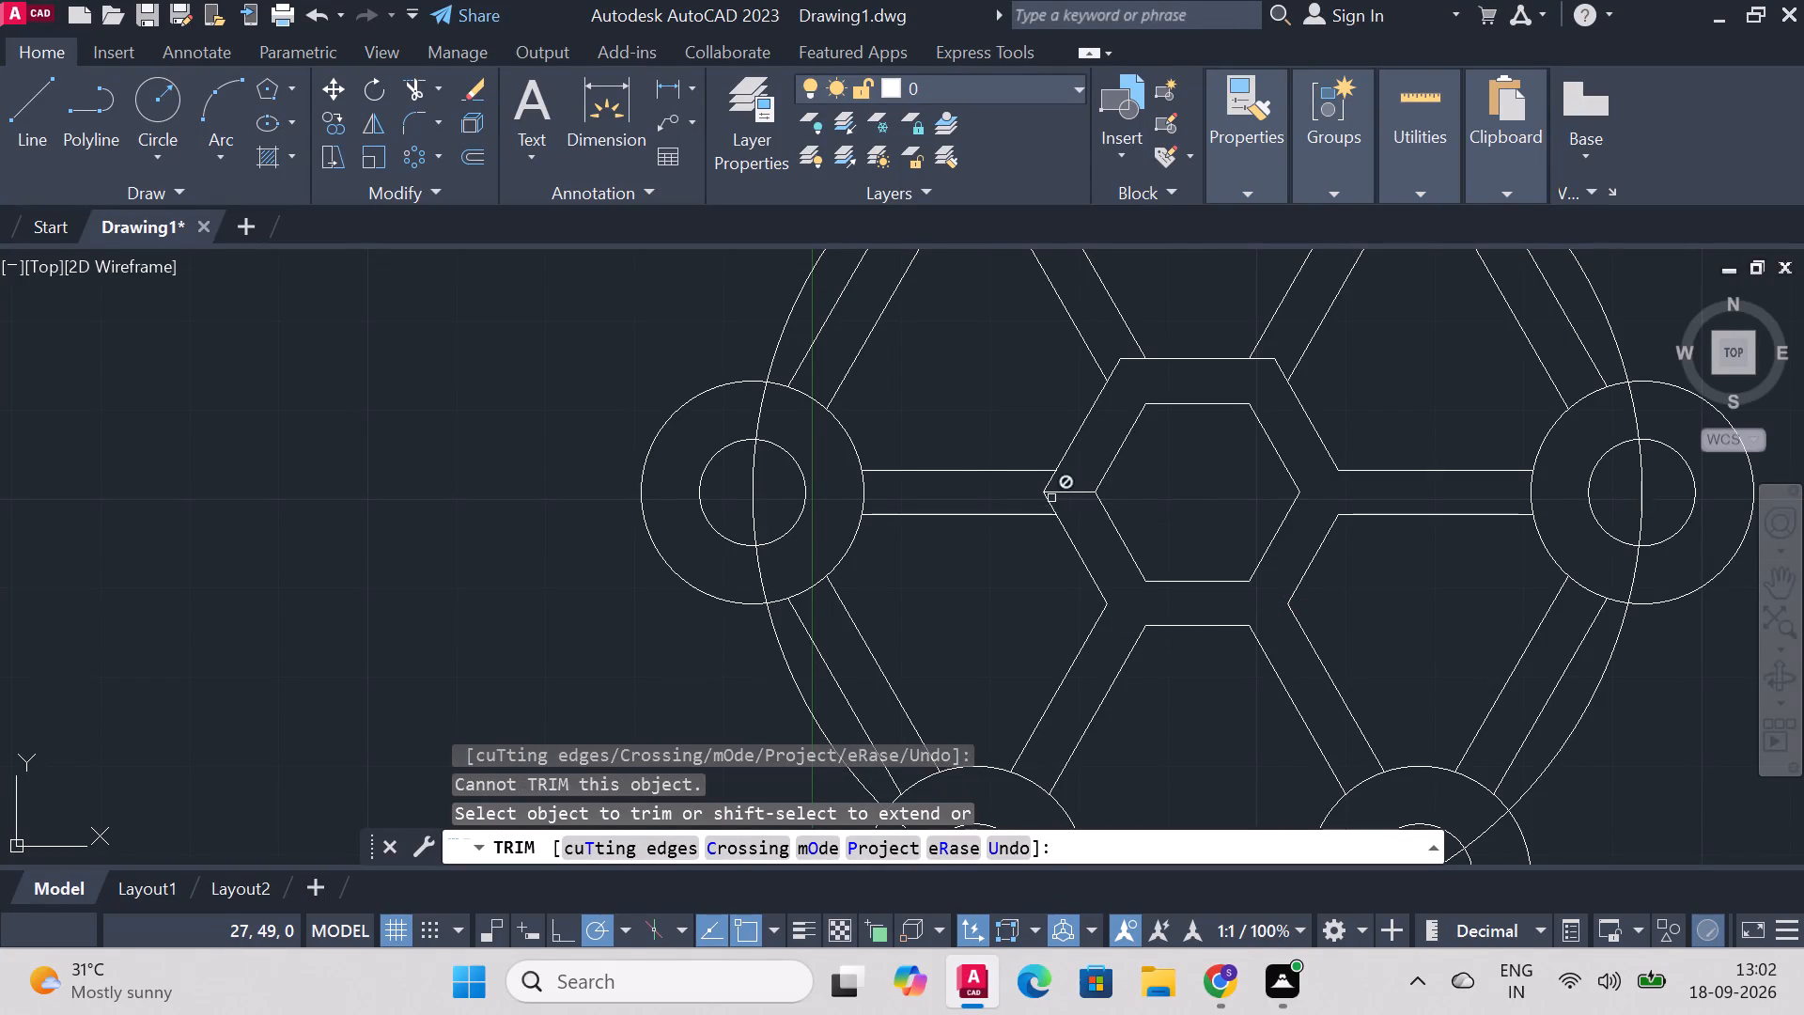
{"action": "left_click", "coordinate": [1051, 498]}
{"action": "double_click", "coordinate": [1049, 490]}
{"action": "left_click", "coordinate": [1046, 487]}
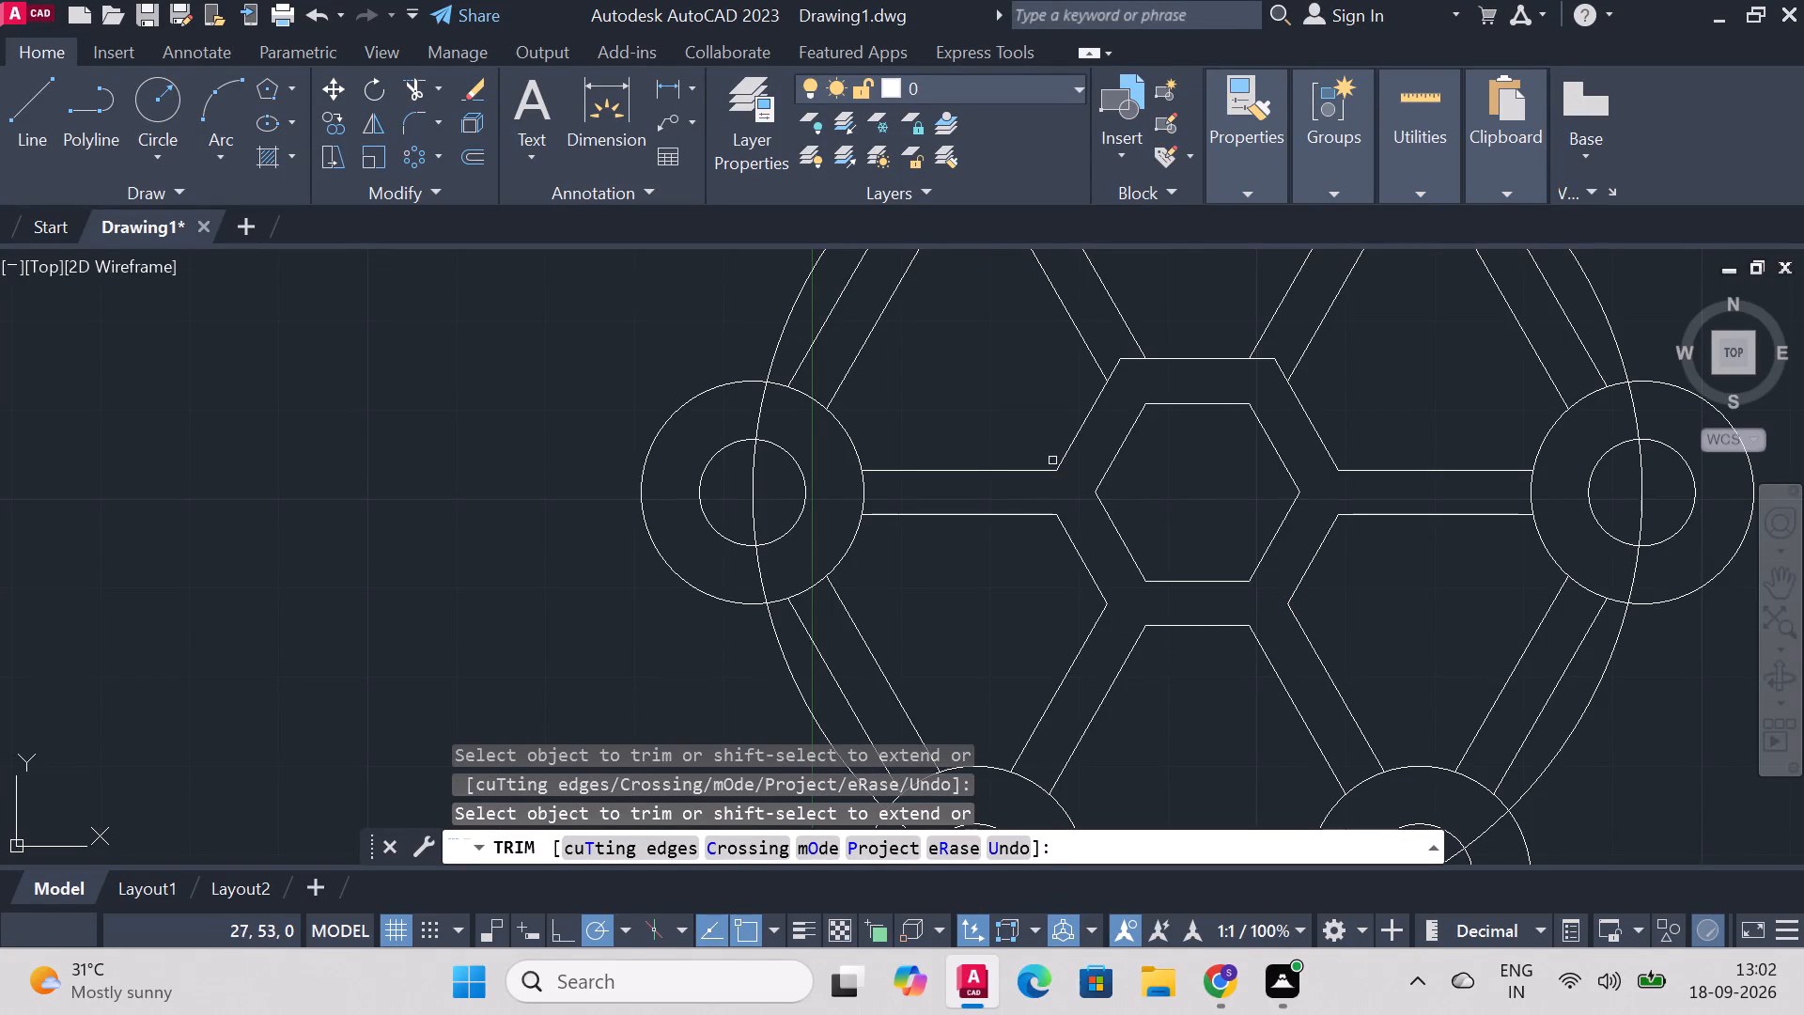
{"action": "left_click", "coordinate": [1119, 367]}
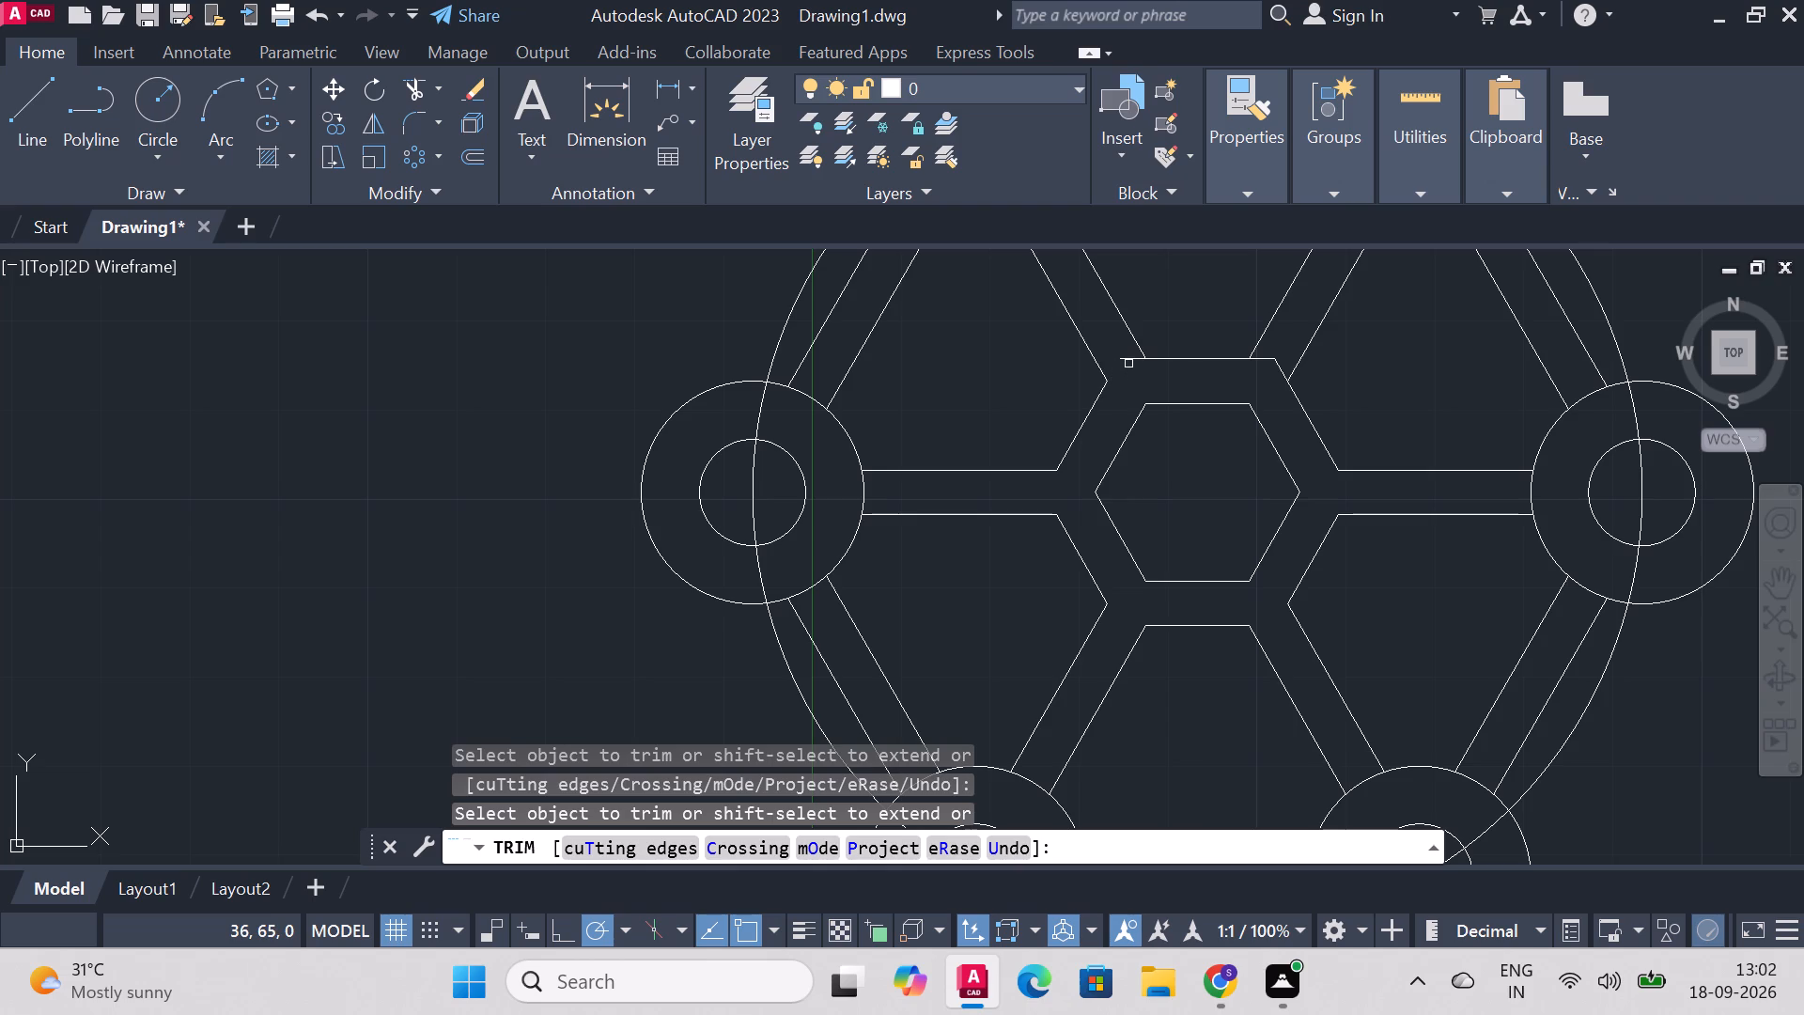
{"action": "left_click", "coordinate": [1129, 361]}
{"action": "left_click", "coordinate": [1266, 360]}
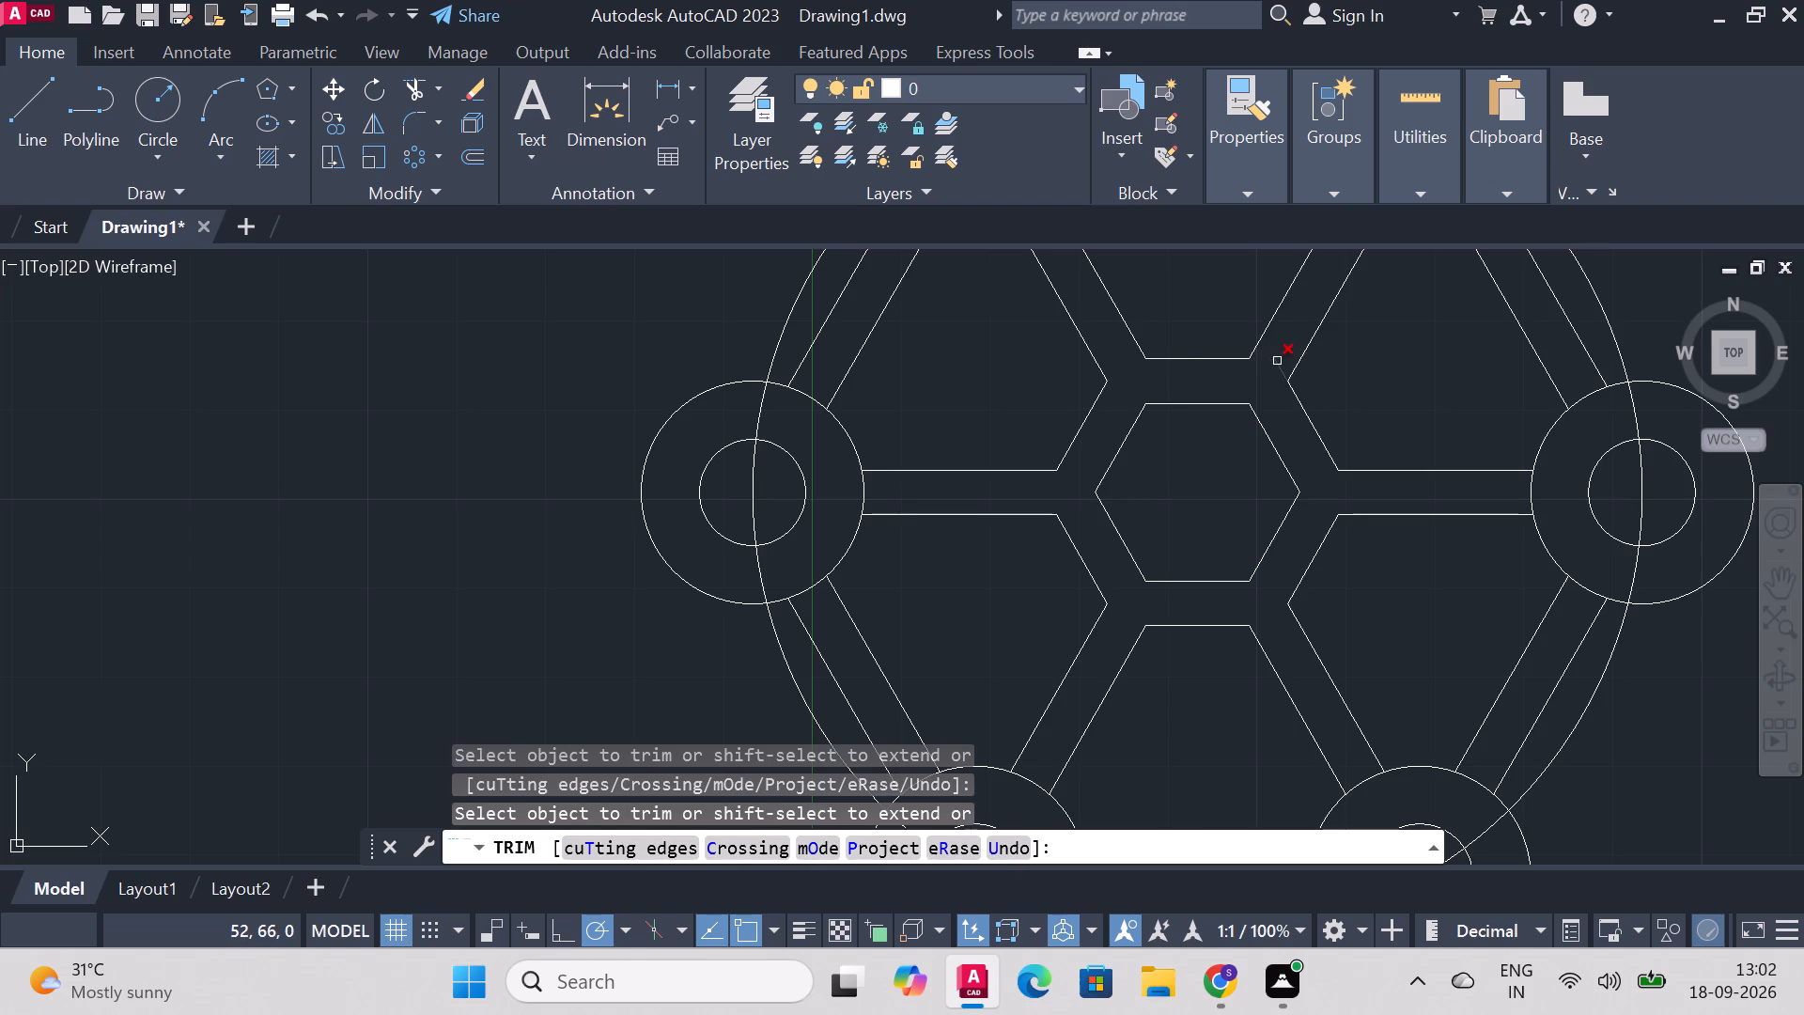
{"action": "left_click", "coordinate": [1278, 361]}
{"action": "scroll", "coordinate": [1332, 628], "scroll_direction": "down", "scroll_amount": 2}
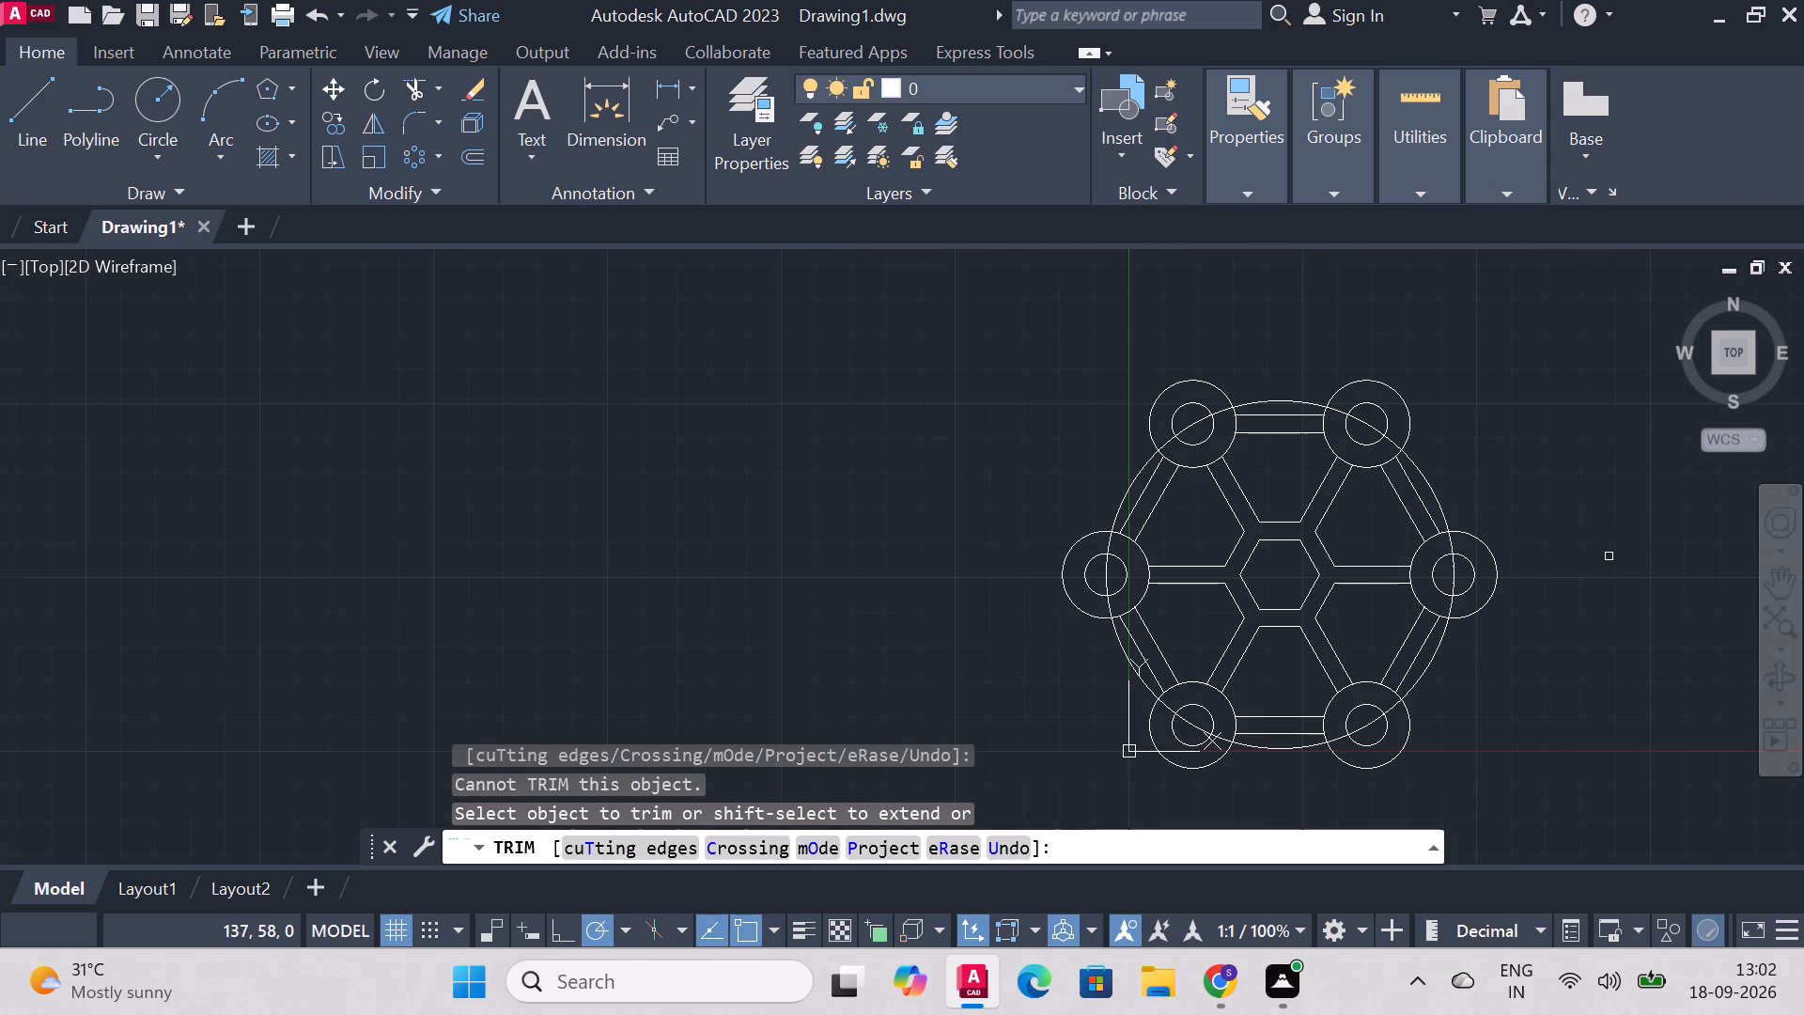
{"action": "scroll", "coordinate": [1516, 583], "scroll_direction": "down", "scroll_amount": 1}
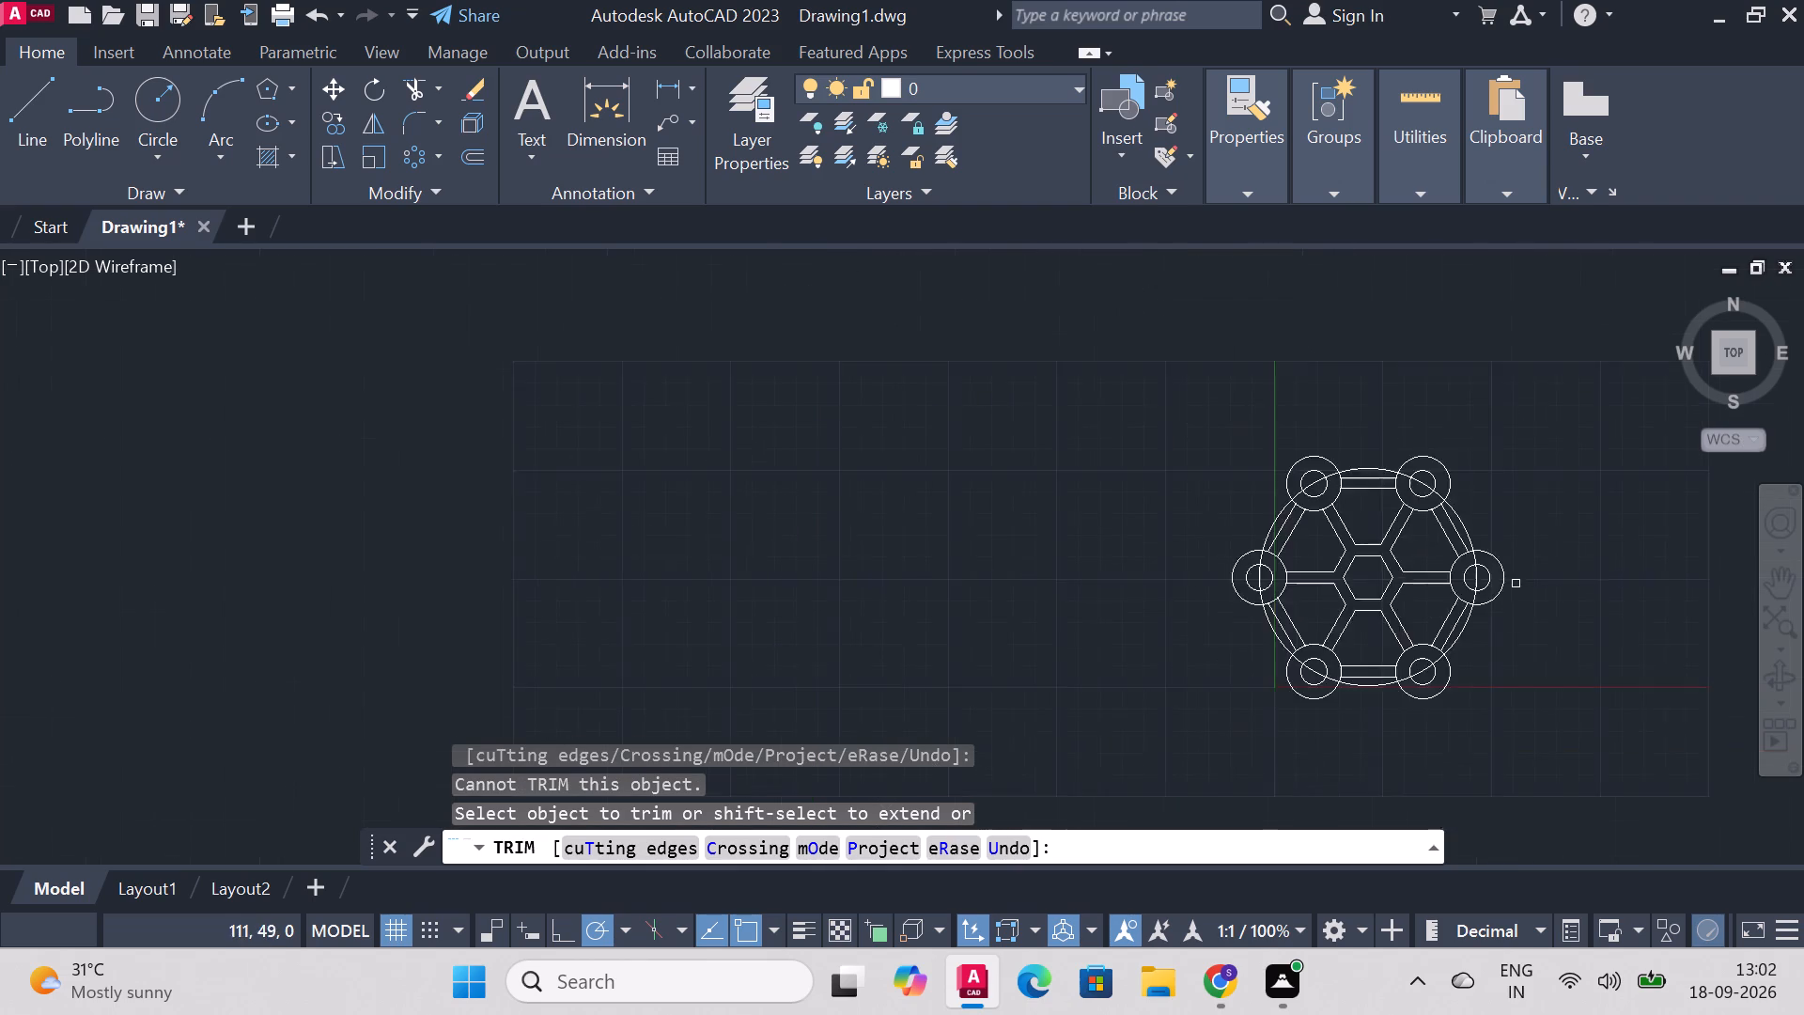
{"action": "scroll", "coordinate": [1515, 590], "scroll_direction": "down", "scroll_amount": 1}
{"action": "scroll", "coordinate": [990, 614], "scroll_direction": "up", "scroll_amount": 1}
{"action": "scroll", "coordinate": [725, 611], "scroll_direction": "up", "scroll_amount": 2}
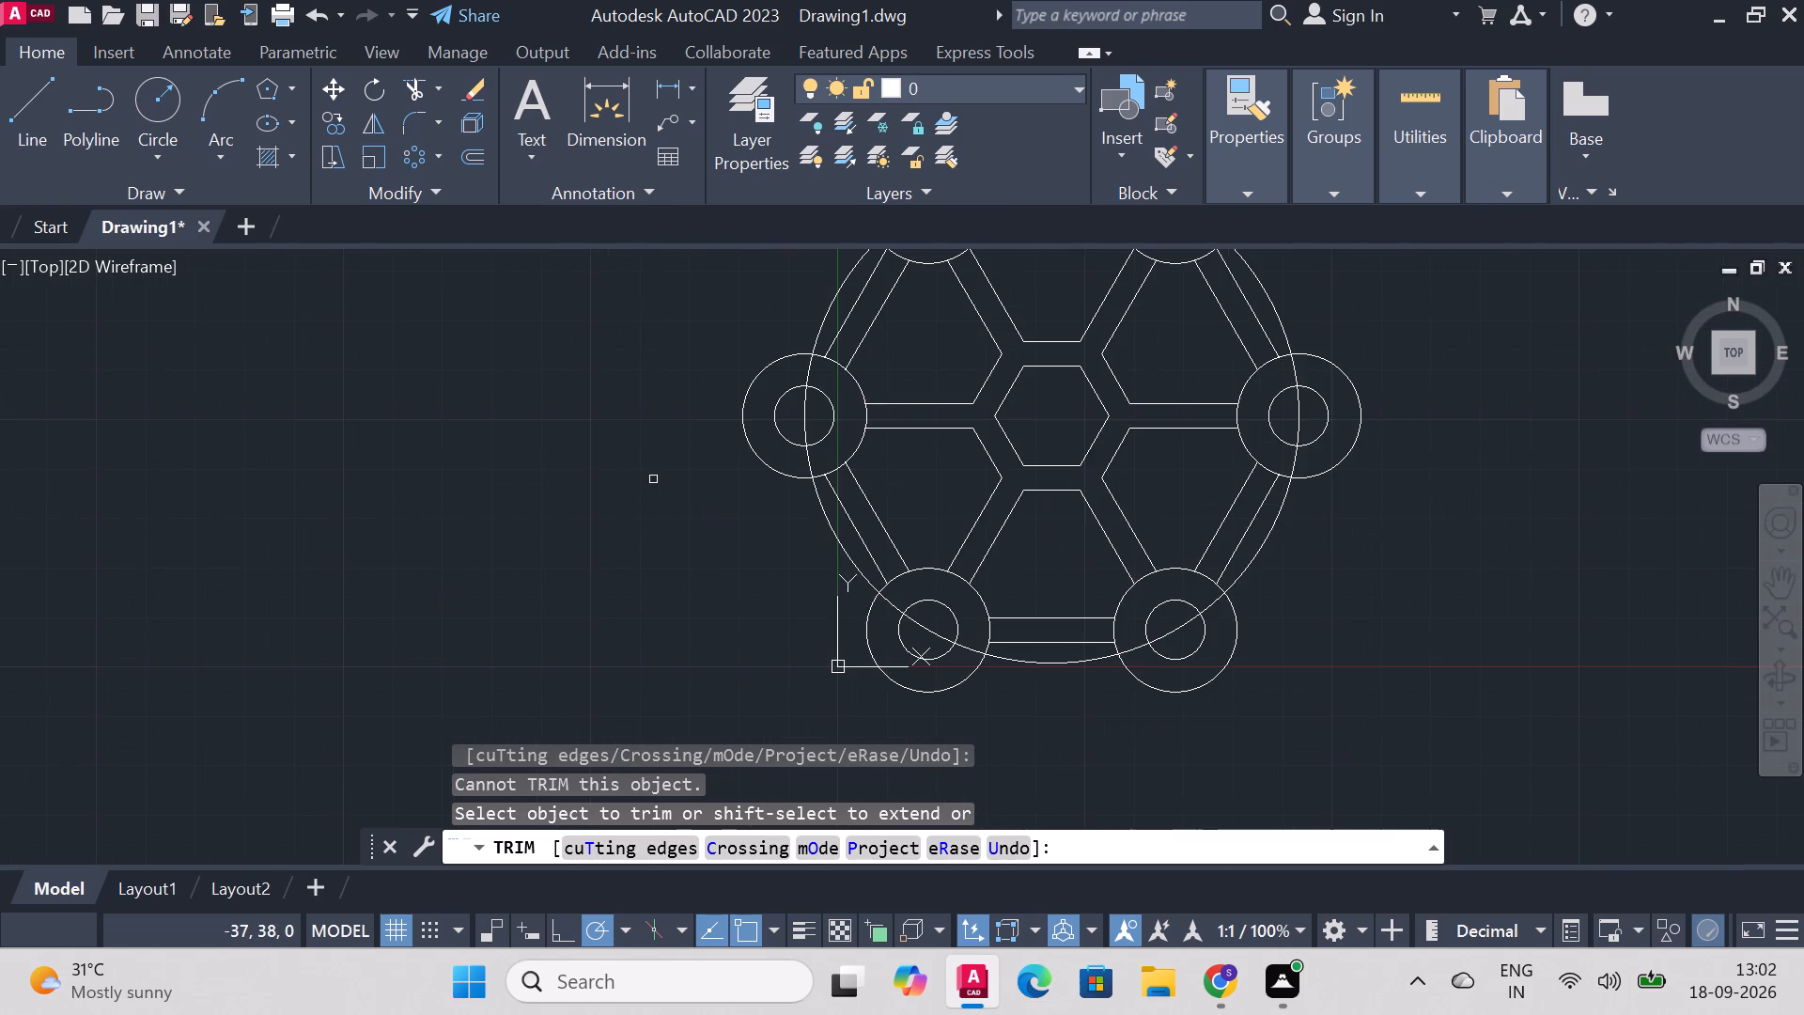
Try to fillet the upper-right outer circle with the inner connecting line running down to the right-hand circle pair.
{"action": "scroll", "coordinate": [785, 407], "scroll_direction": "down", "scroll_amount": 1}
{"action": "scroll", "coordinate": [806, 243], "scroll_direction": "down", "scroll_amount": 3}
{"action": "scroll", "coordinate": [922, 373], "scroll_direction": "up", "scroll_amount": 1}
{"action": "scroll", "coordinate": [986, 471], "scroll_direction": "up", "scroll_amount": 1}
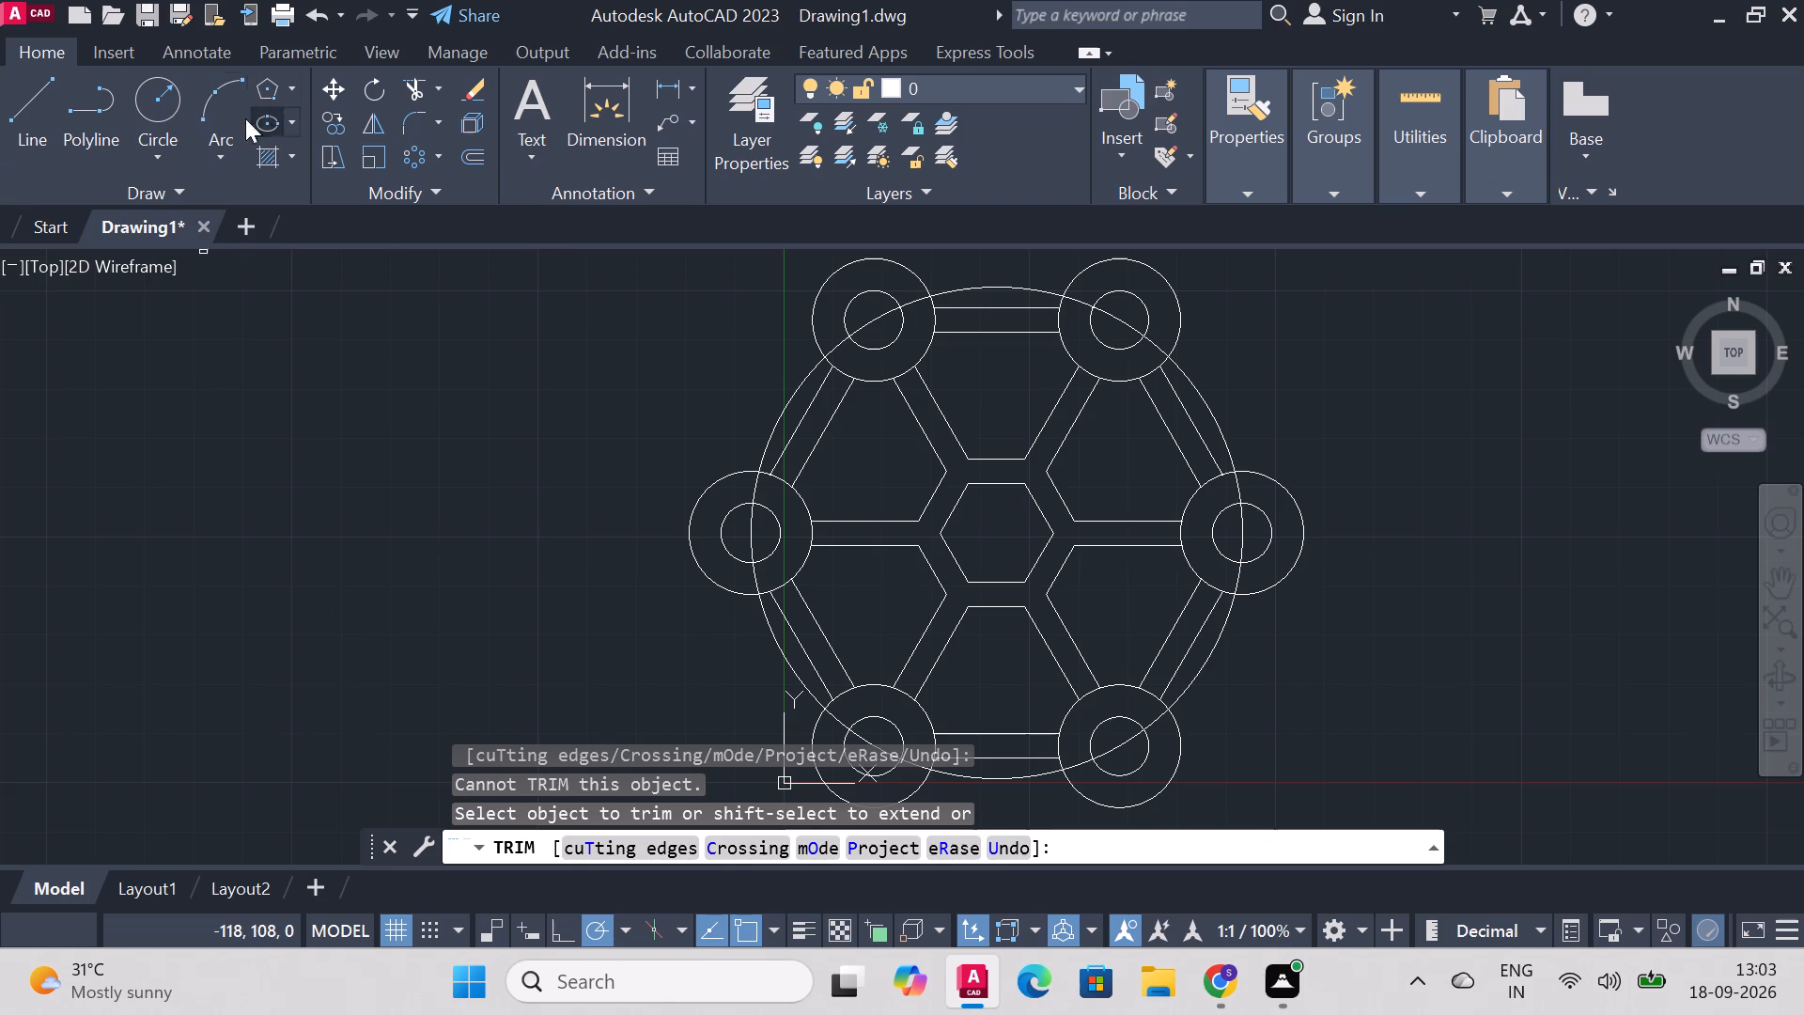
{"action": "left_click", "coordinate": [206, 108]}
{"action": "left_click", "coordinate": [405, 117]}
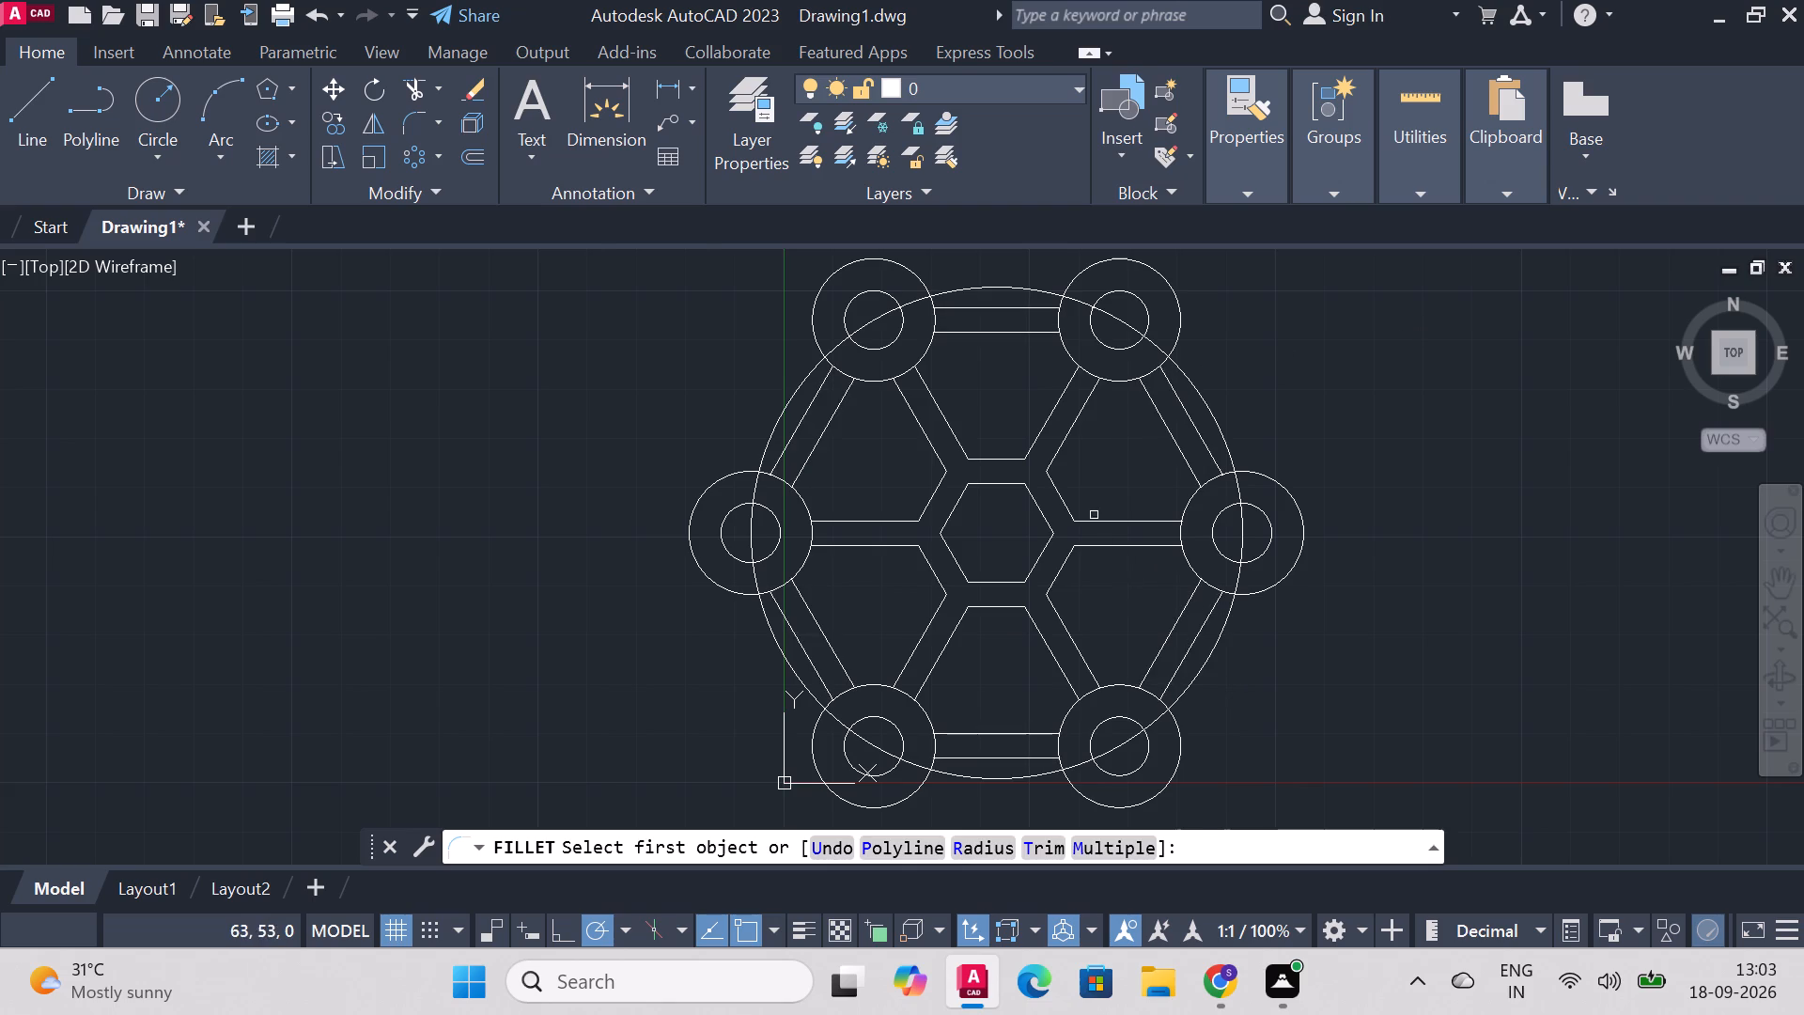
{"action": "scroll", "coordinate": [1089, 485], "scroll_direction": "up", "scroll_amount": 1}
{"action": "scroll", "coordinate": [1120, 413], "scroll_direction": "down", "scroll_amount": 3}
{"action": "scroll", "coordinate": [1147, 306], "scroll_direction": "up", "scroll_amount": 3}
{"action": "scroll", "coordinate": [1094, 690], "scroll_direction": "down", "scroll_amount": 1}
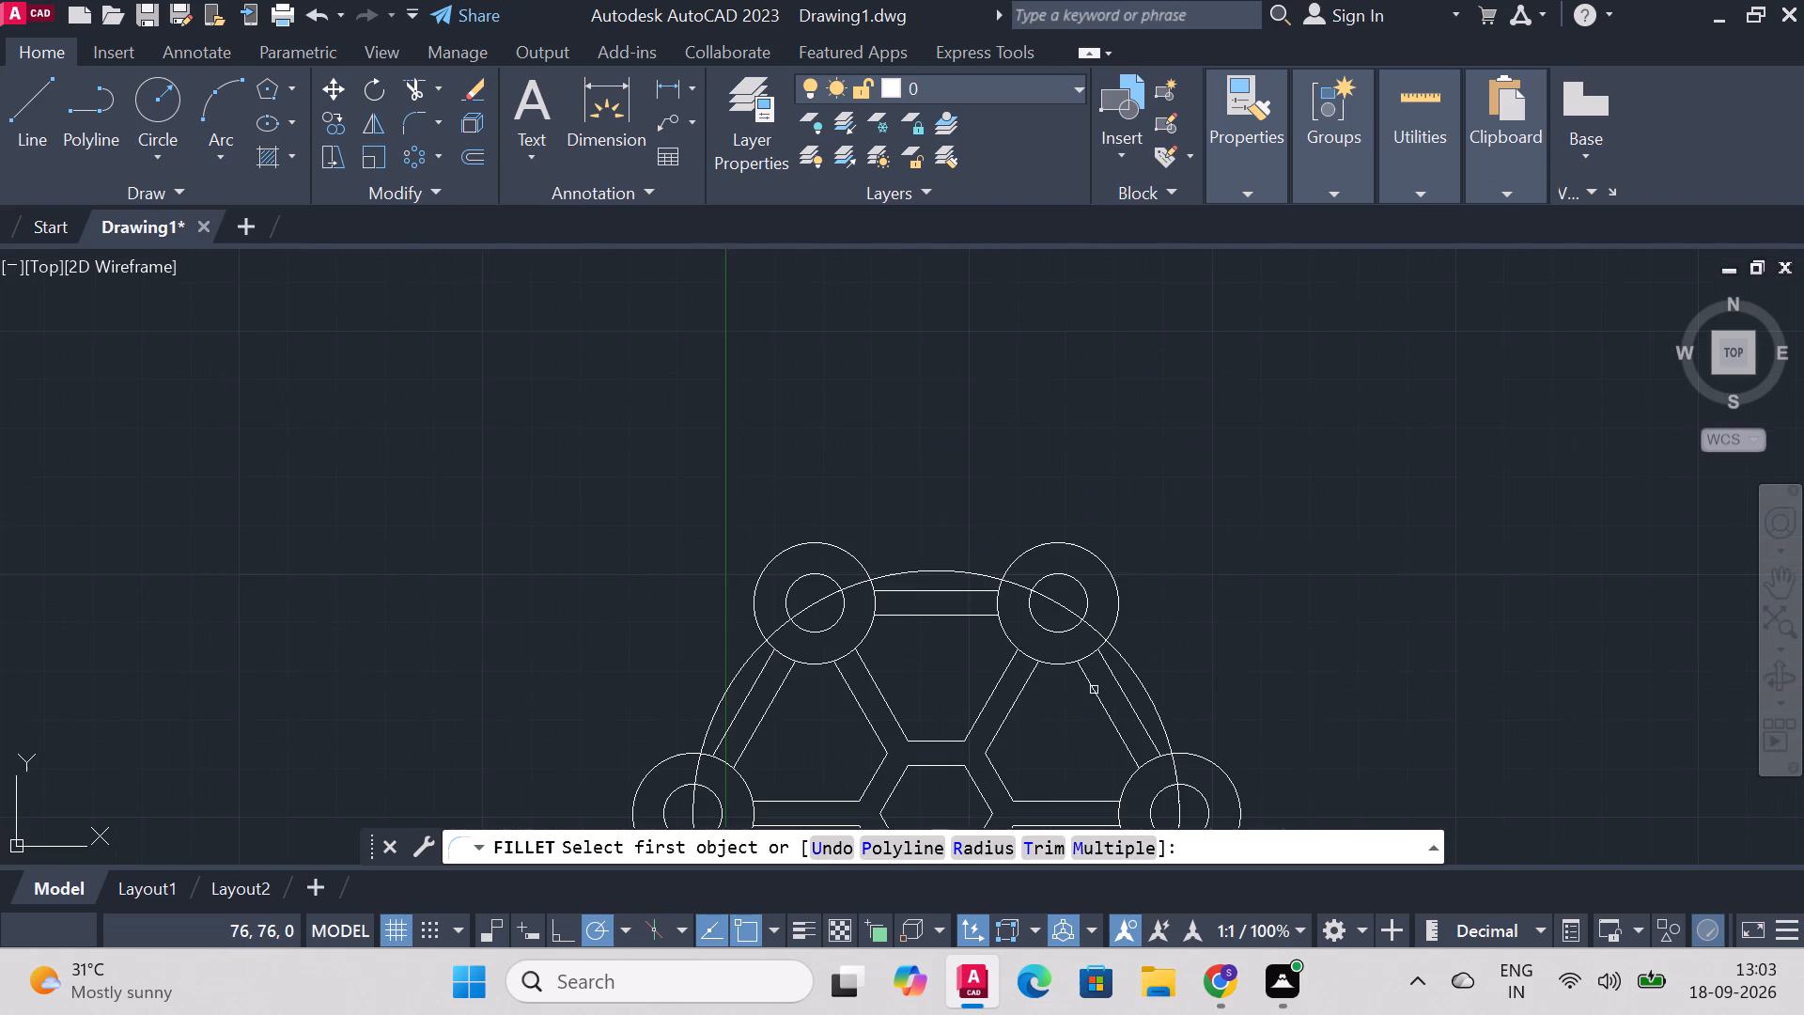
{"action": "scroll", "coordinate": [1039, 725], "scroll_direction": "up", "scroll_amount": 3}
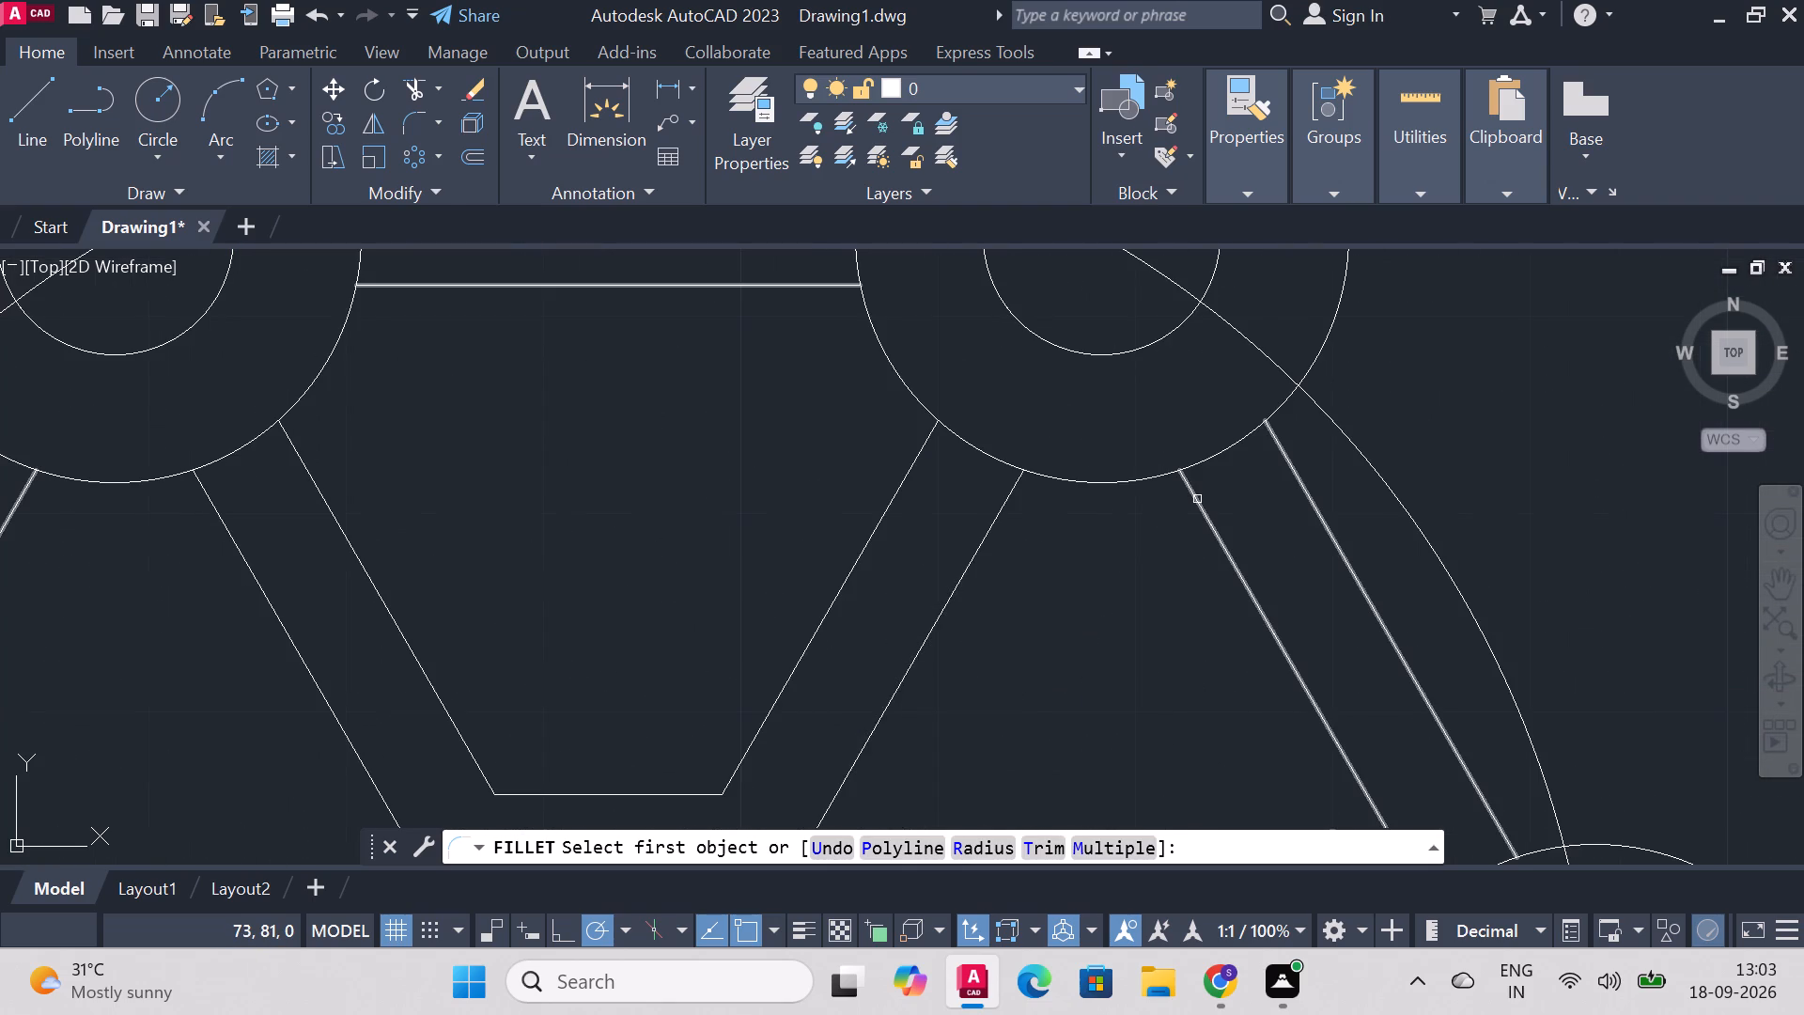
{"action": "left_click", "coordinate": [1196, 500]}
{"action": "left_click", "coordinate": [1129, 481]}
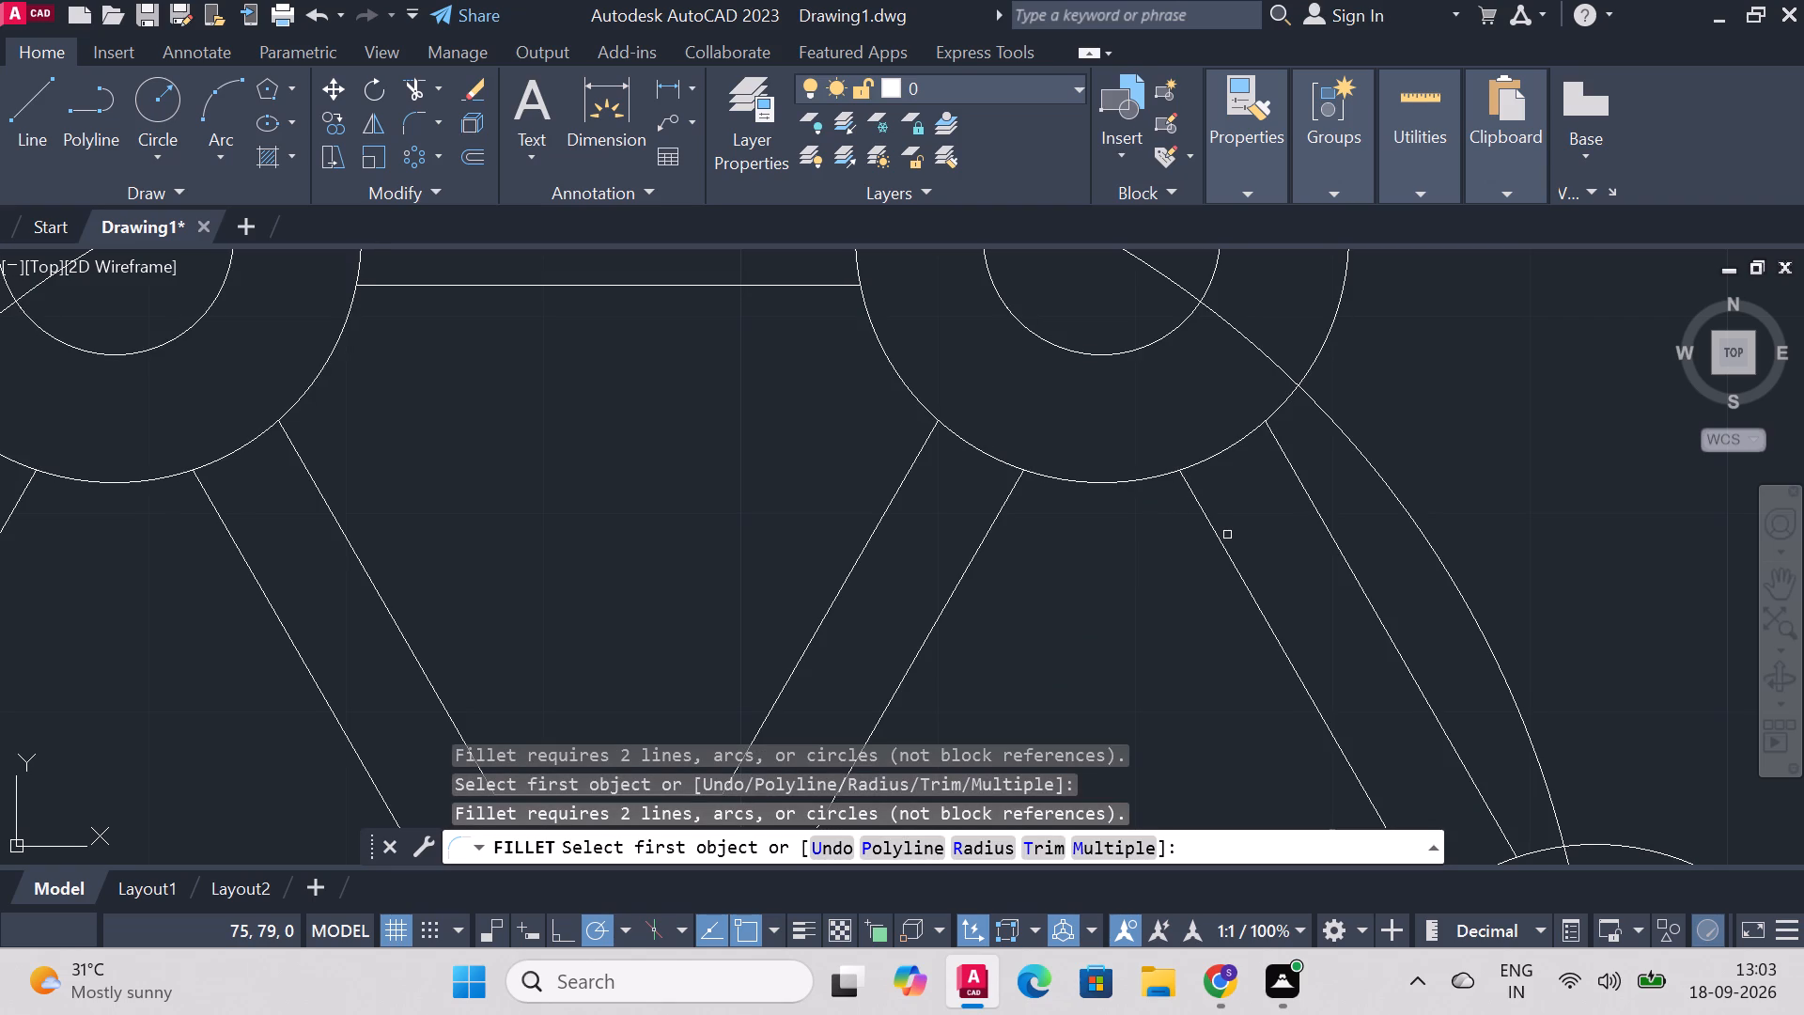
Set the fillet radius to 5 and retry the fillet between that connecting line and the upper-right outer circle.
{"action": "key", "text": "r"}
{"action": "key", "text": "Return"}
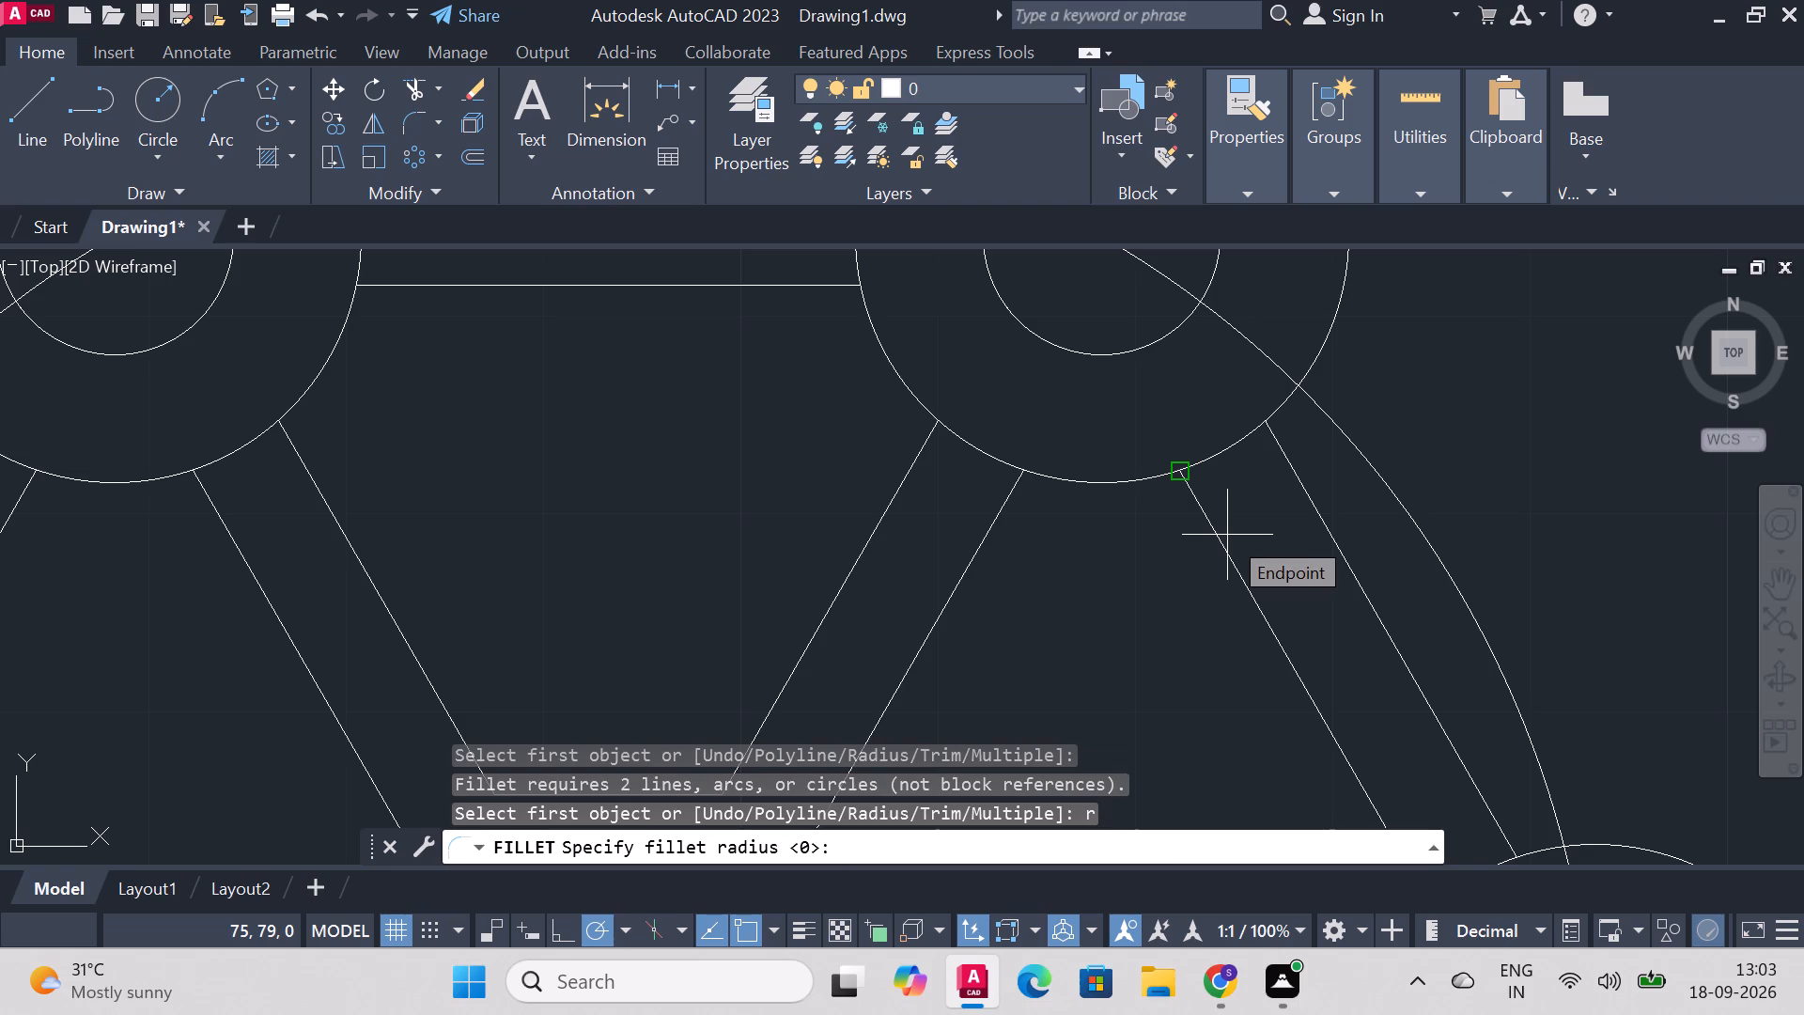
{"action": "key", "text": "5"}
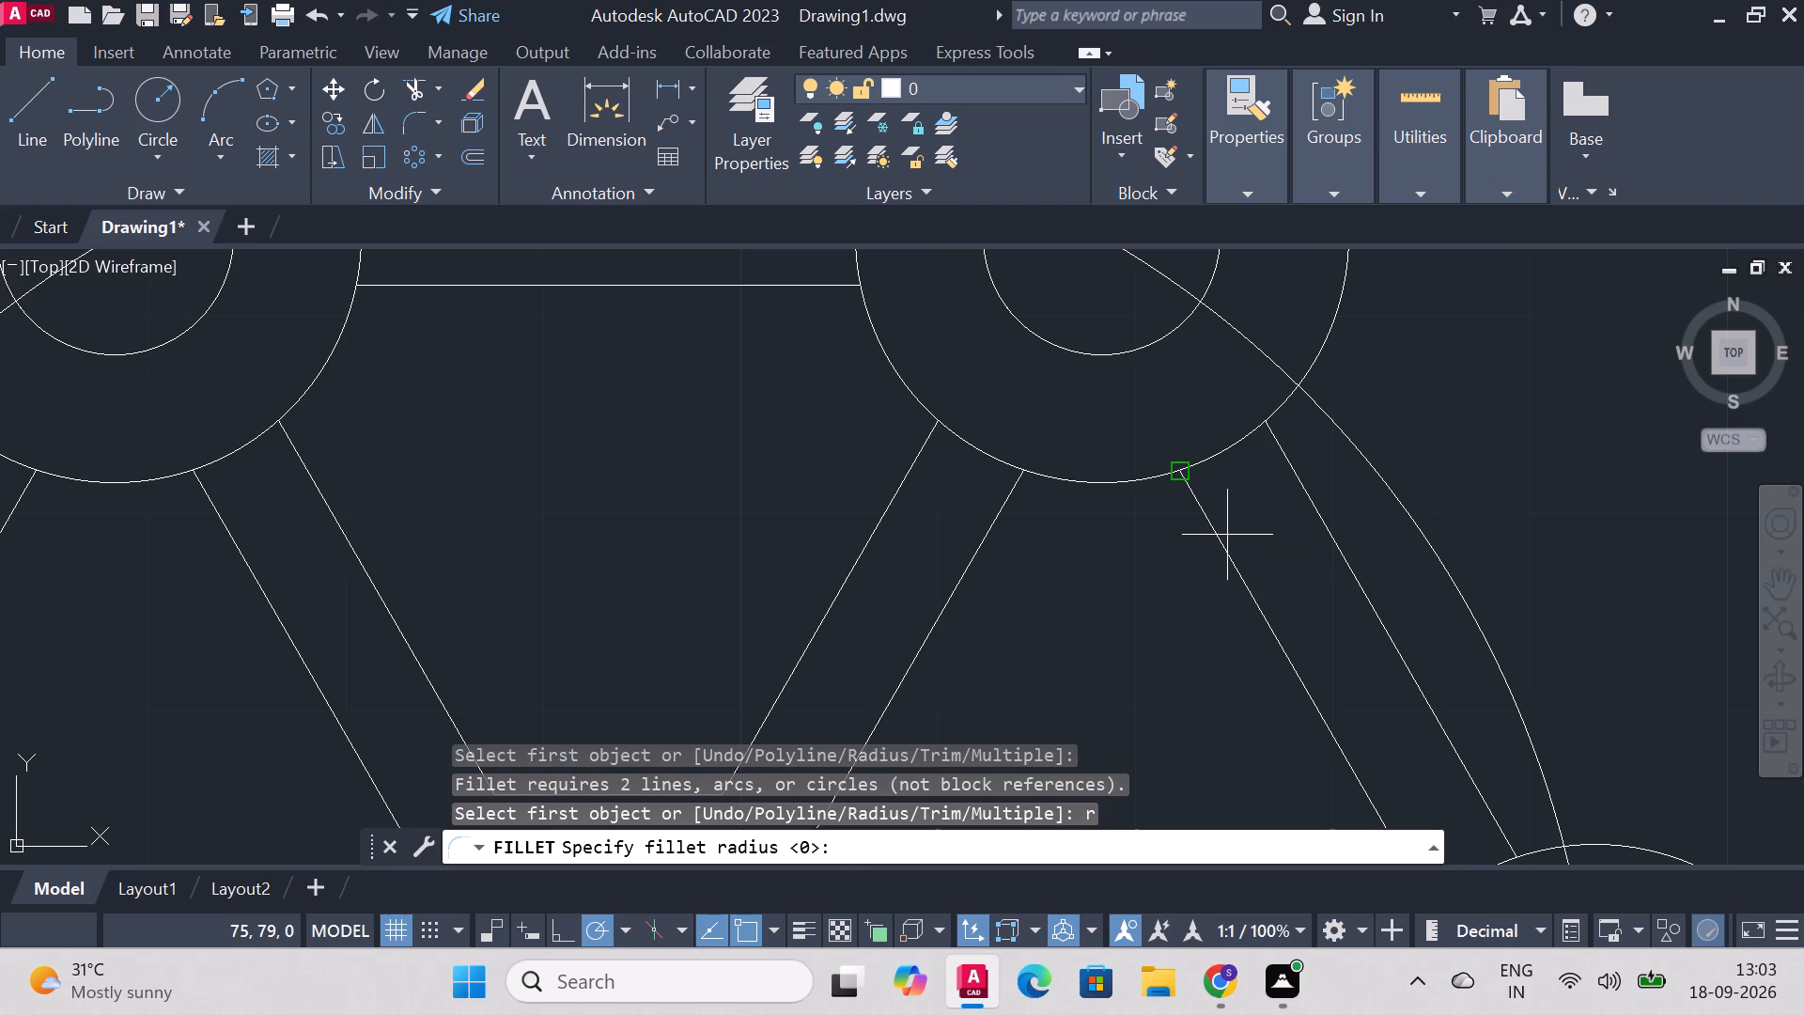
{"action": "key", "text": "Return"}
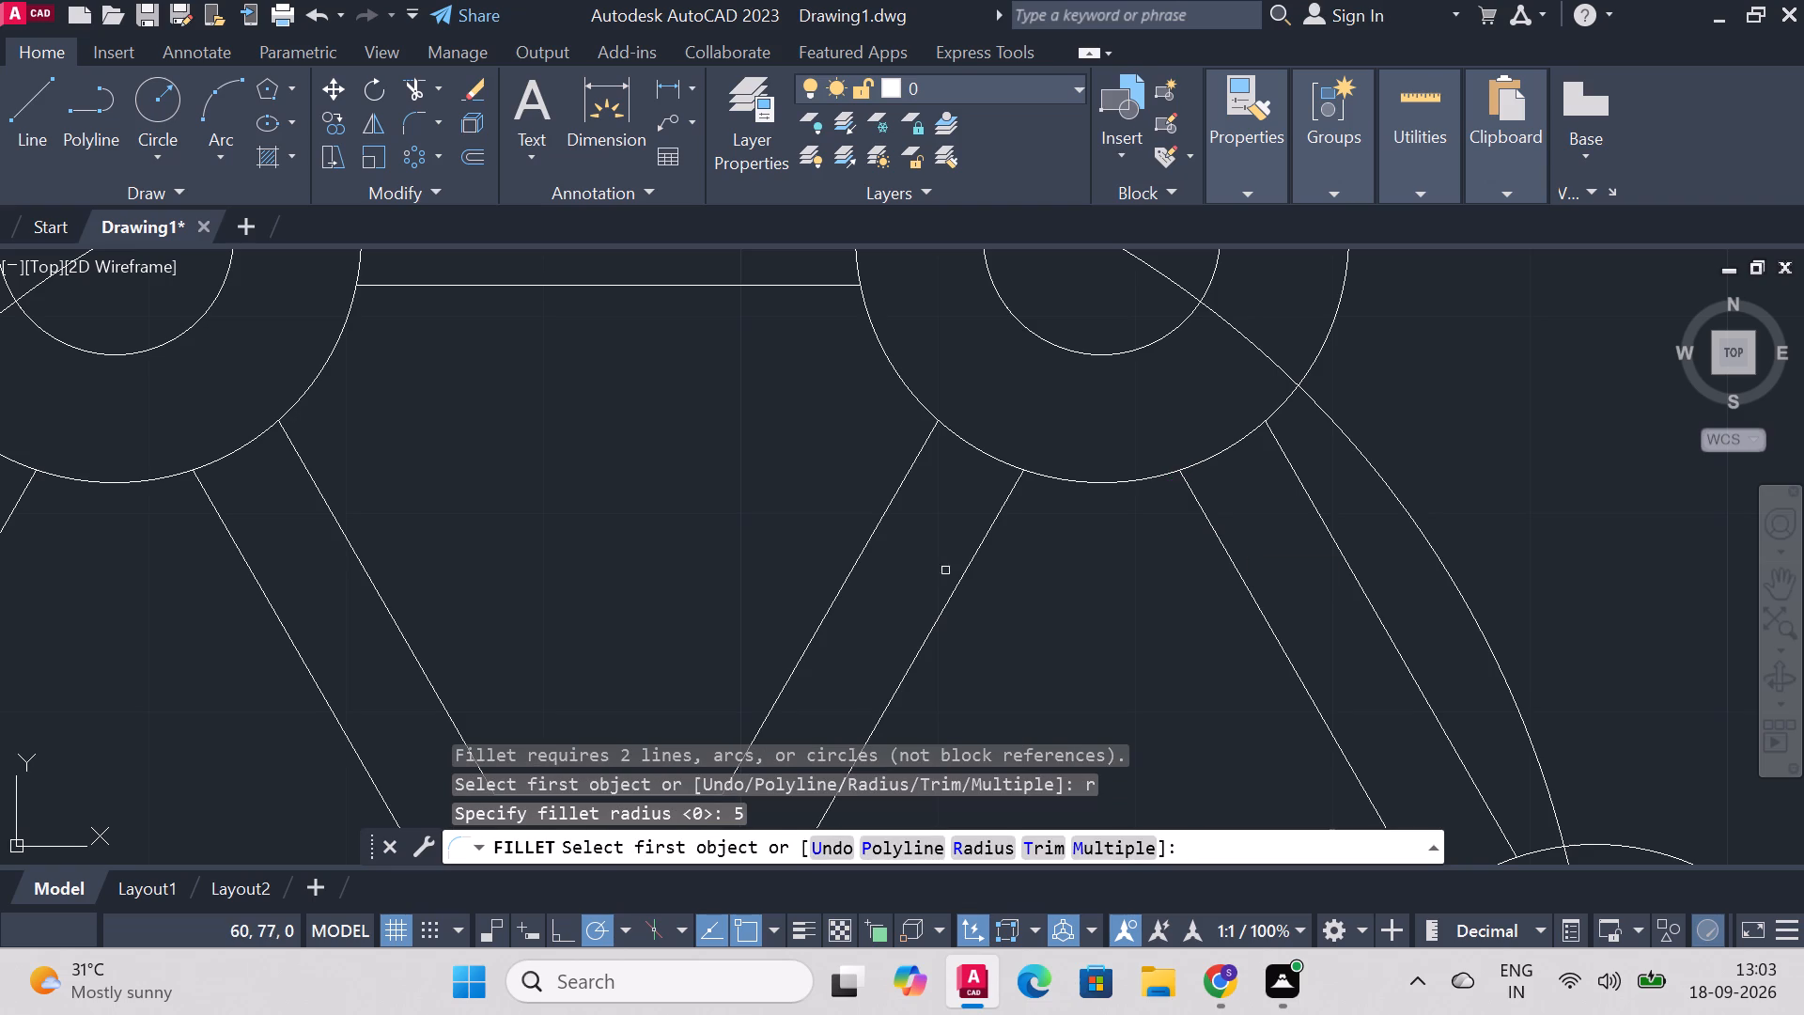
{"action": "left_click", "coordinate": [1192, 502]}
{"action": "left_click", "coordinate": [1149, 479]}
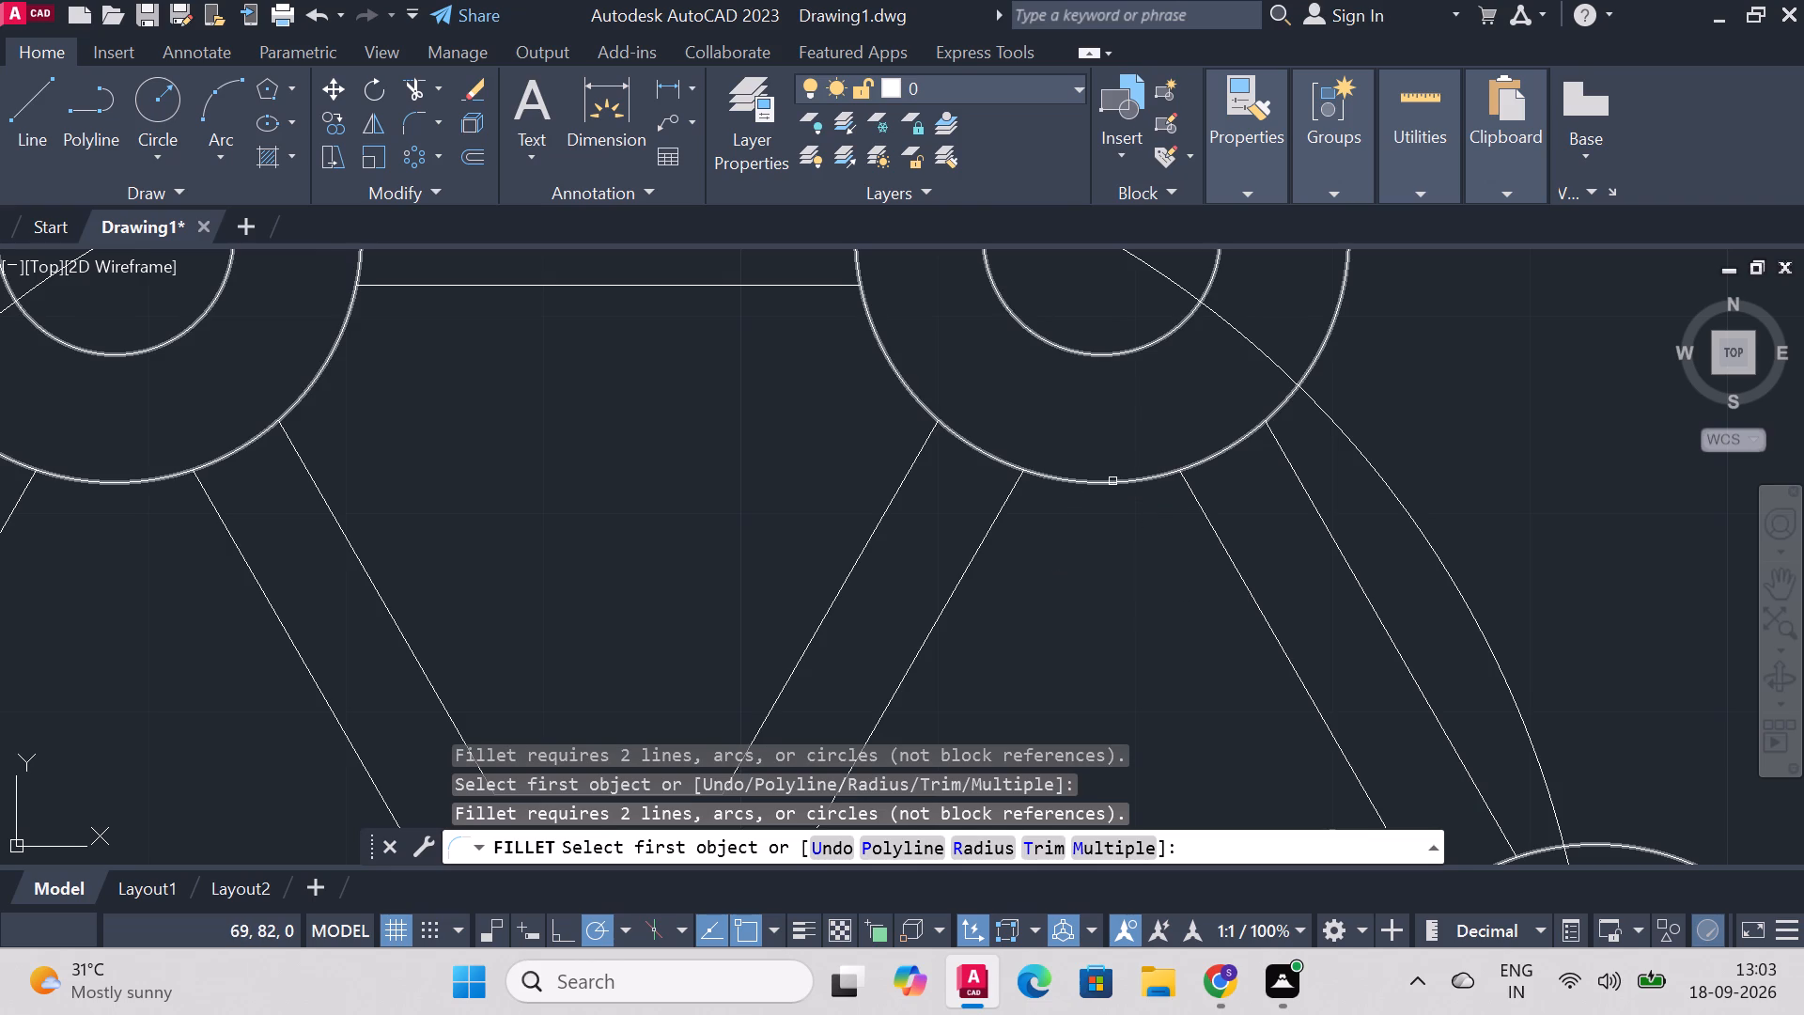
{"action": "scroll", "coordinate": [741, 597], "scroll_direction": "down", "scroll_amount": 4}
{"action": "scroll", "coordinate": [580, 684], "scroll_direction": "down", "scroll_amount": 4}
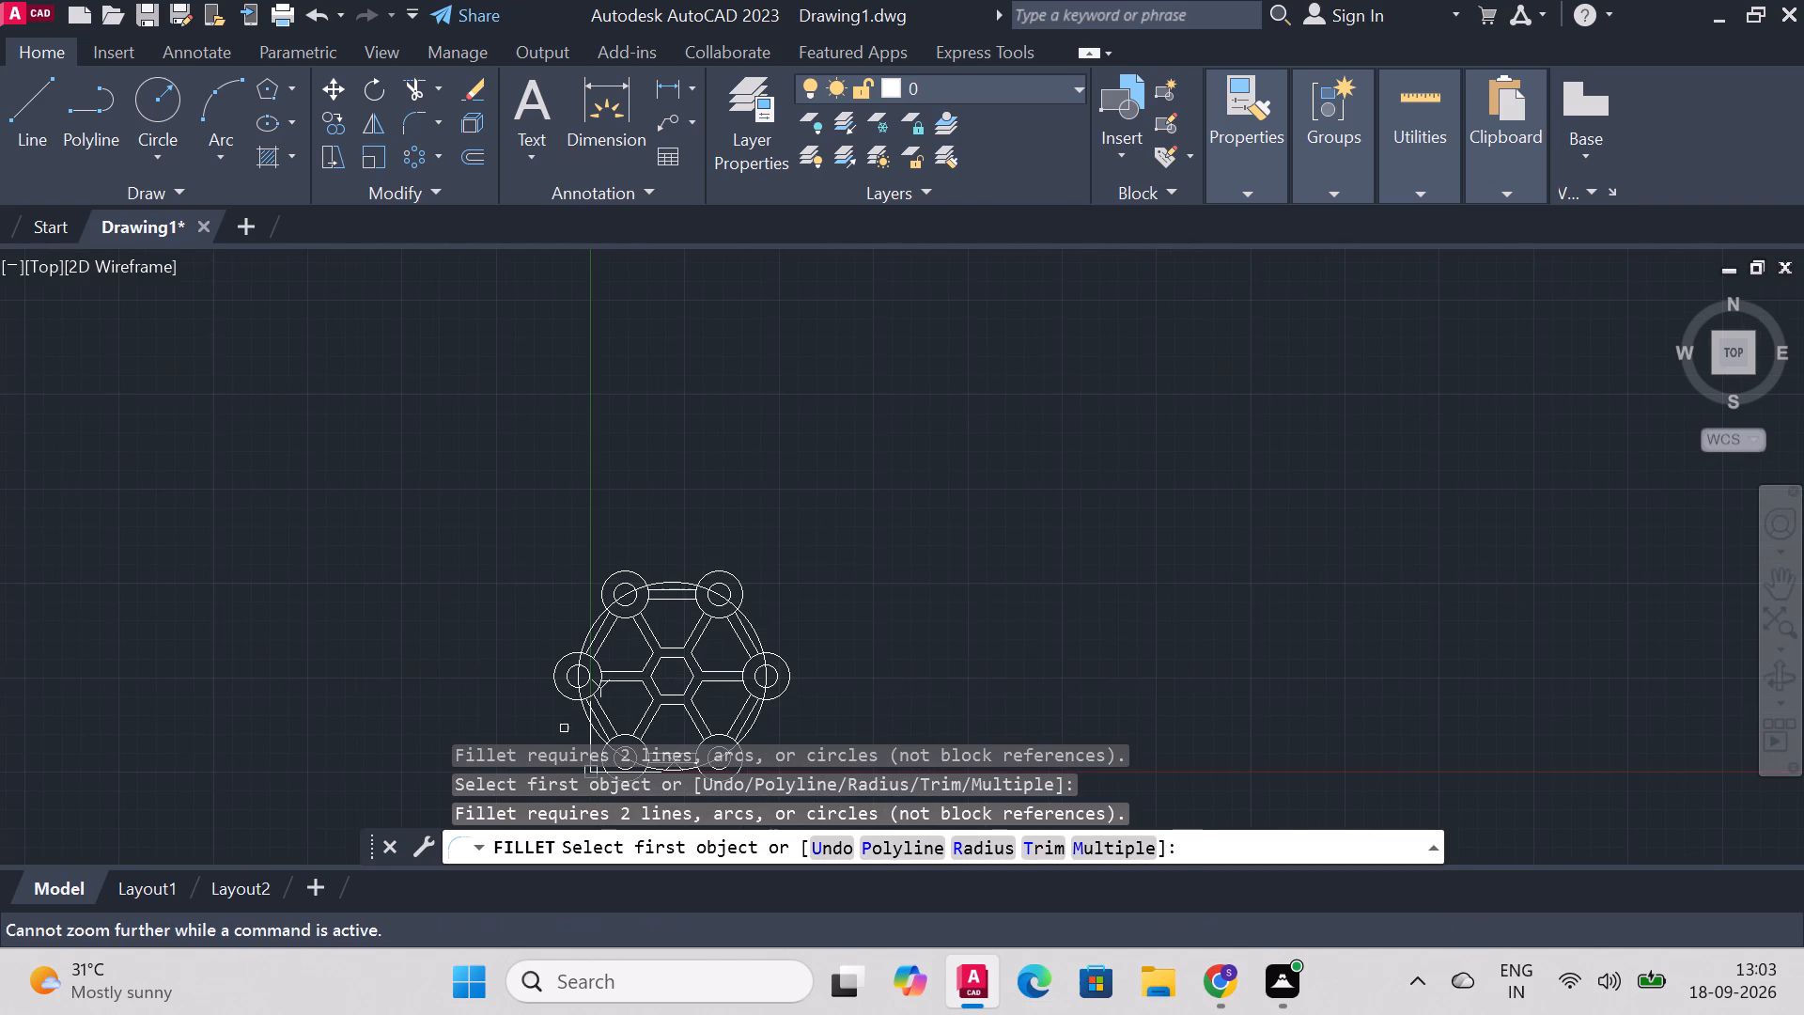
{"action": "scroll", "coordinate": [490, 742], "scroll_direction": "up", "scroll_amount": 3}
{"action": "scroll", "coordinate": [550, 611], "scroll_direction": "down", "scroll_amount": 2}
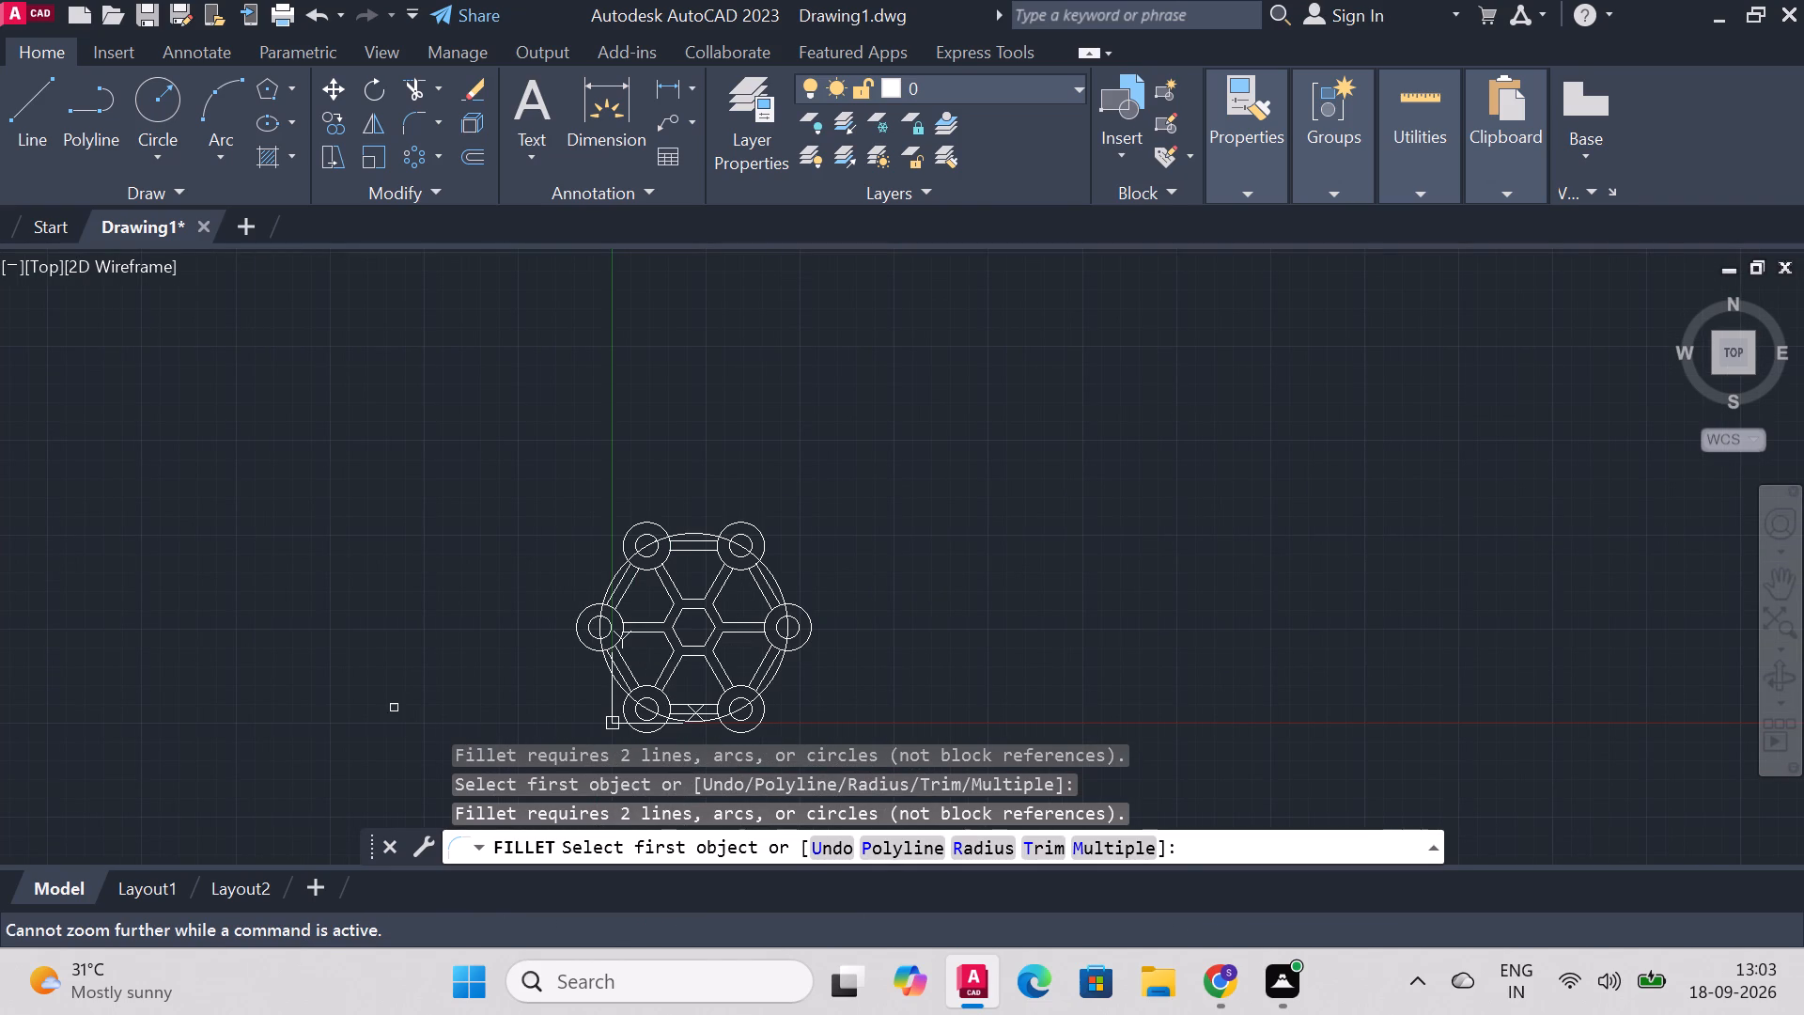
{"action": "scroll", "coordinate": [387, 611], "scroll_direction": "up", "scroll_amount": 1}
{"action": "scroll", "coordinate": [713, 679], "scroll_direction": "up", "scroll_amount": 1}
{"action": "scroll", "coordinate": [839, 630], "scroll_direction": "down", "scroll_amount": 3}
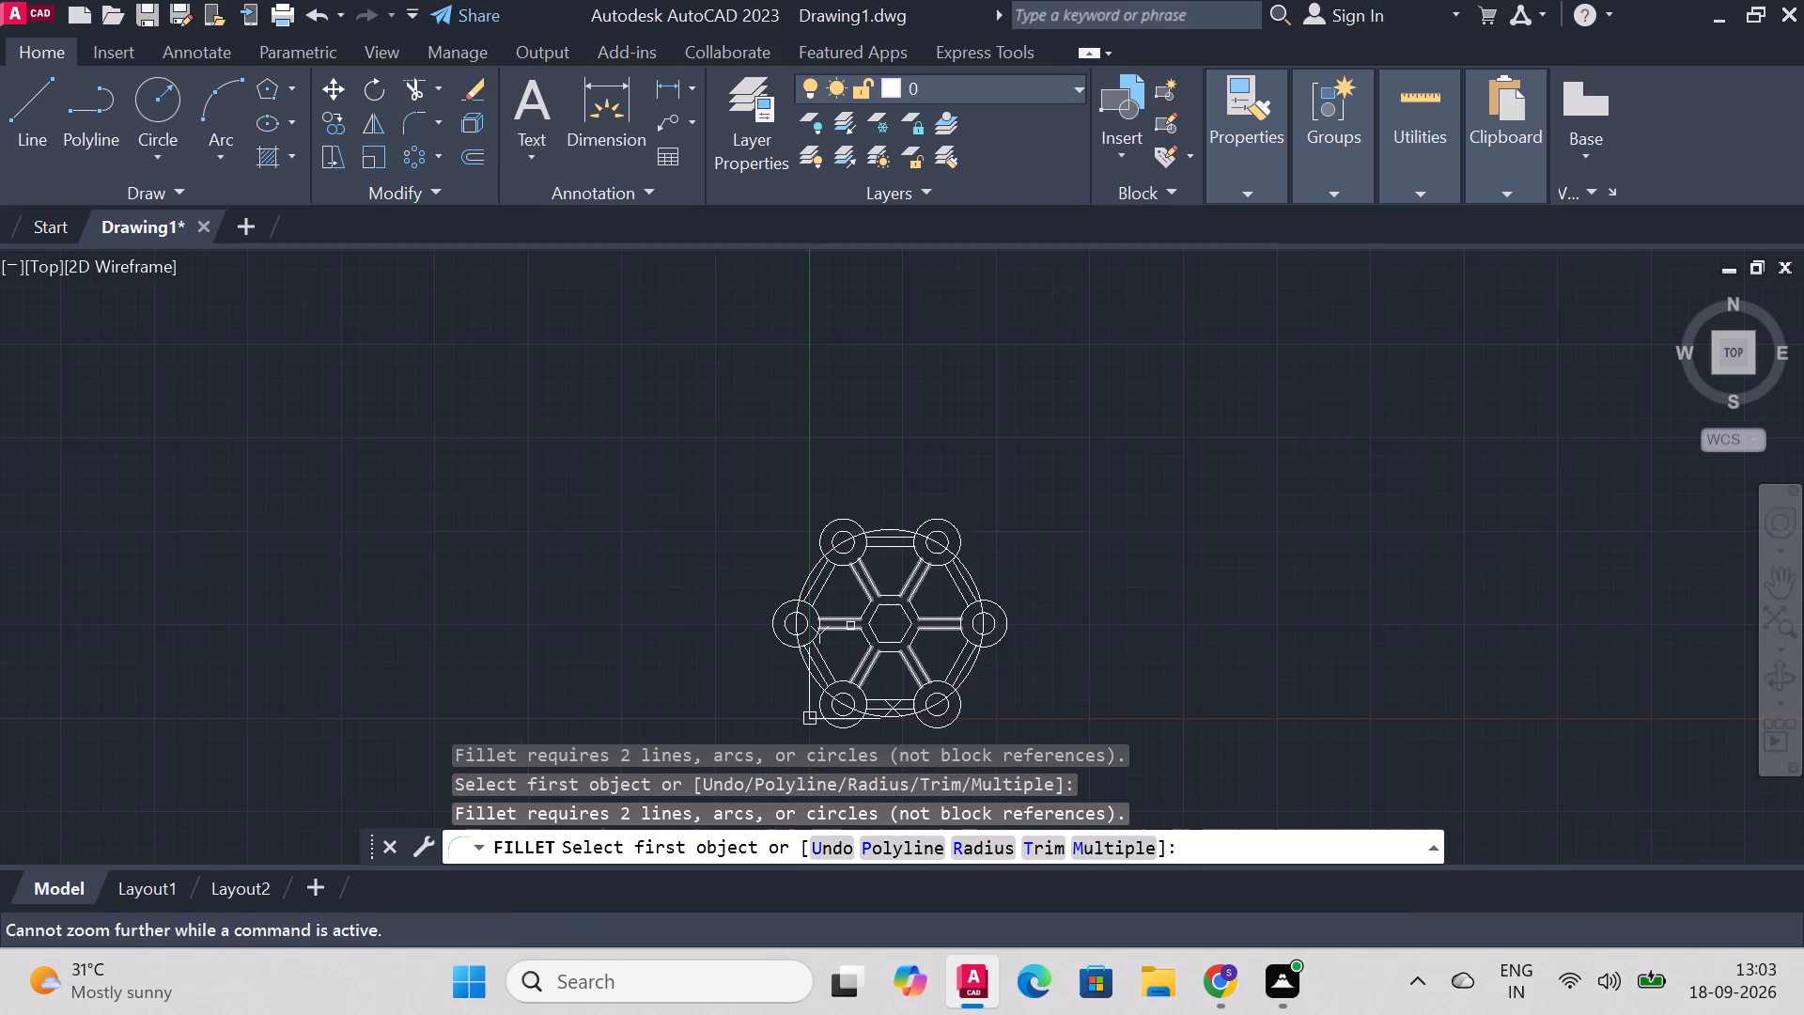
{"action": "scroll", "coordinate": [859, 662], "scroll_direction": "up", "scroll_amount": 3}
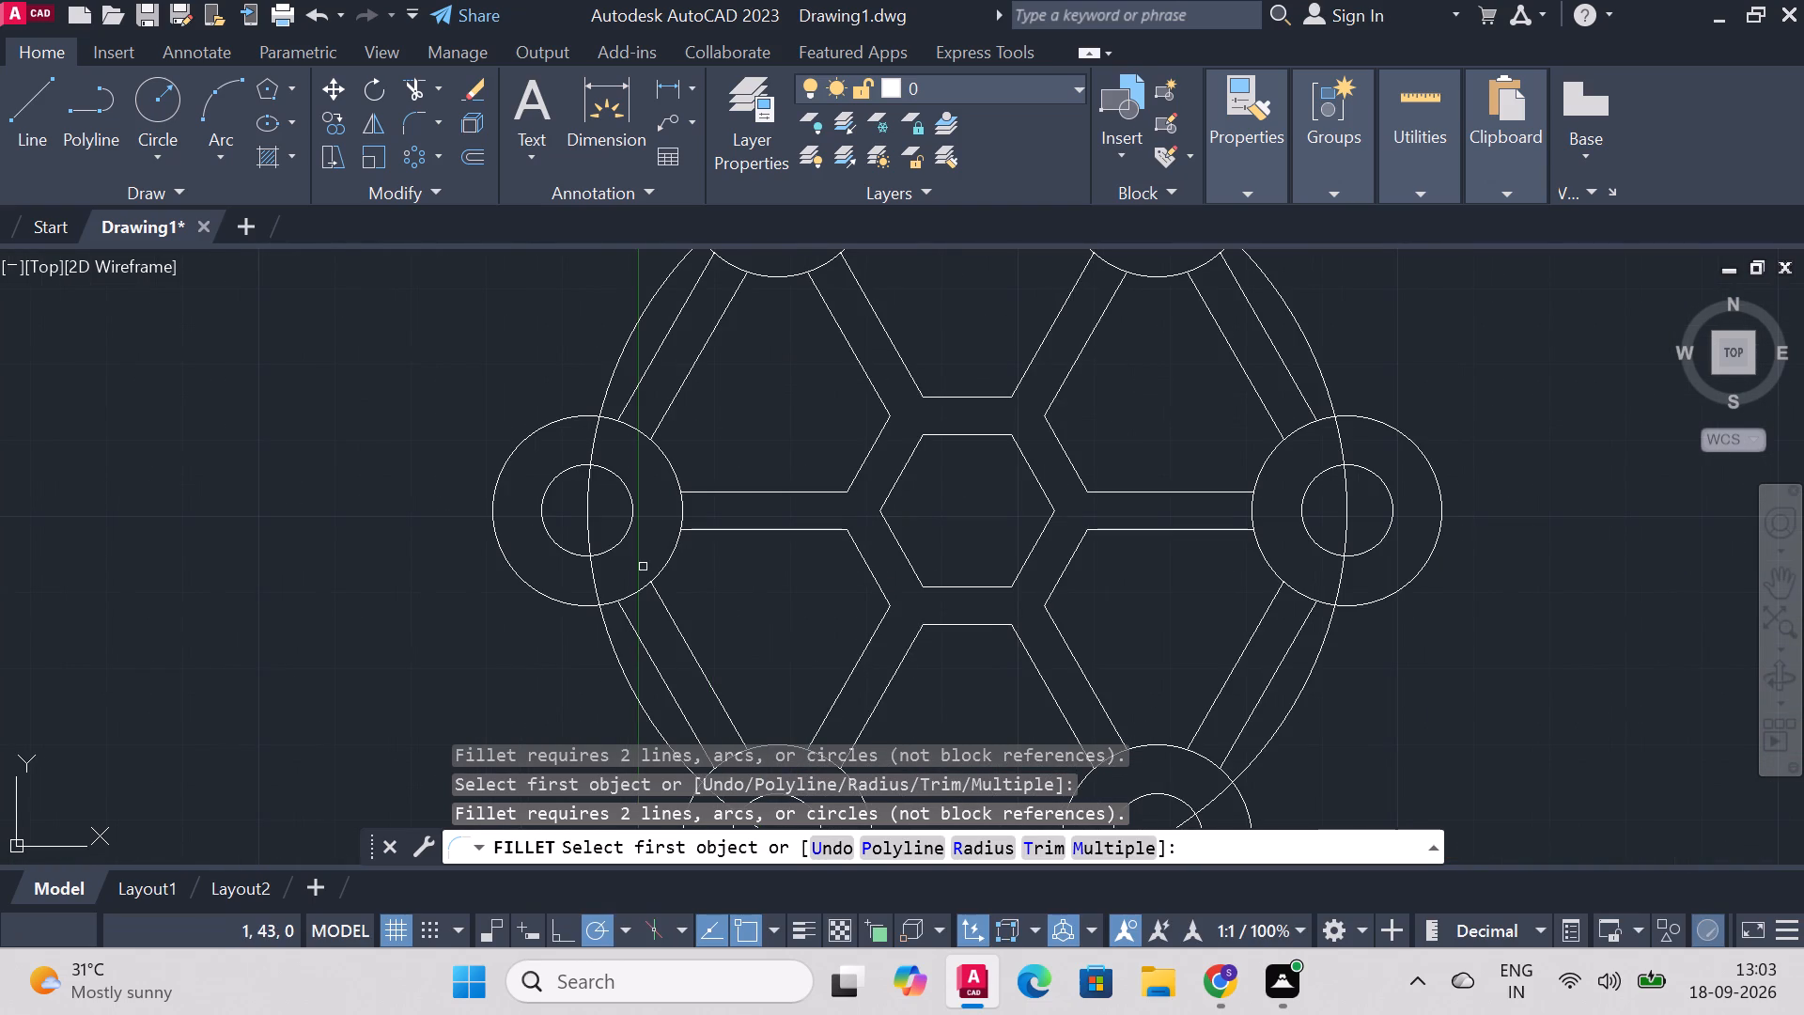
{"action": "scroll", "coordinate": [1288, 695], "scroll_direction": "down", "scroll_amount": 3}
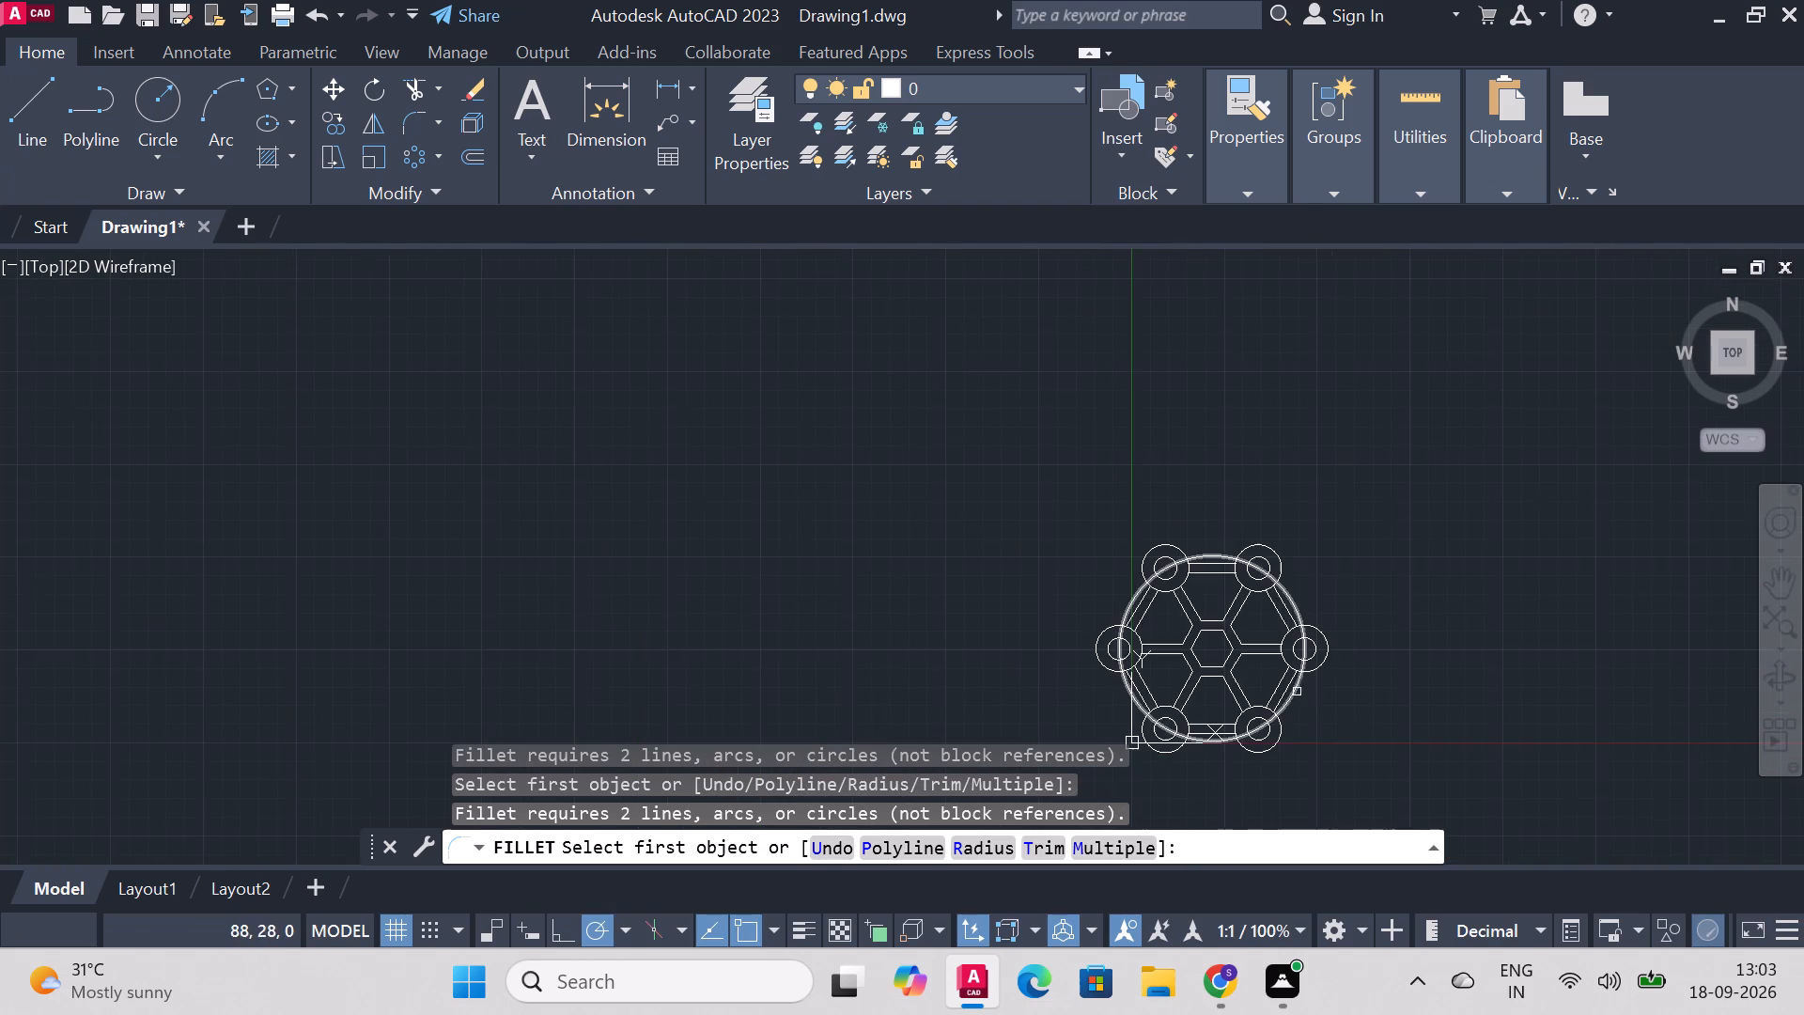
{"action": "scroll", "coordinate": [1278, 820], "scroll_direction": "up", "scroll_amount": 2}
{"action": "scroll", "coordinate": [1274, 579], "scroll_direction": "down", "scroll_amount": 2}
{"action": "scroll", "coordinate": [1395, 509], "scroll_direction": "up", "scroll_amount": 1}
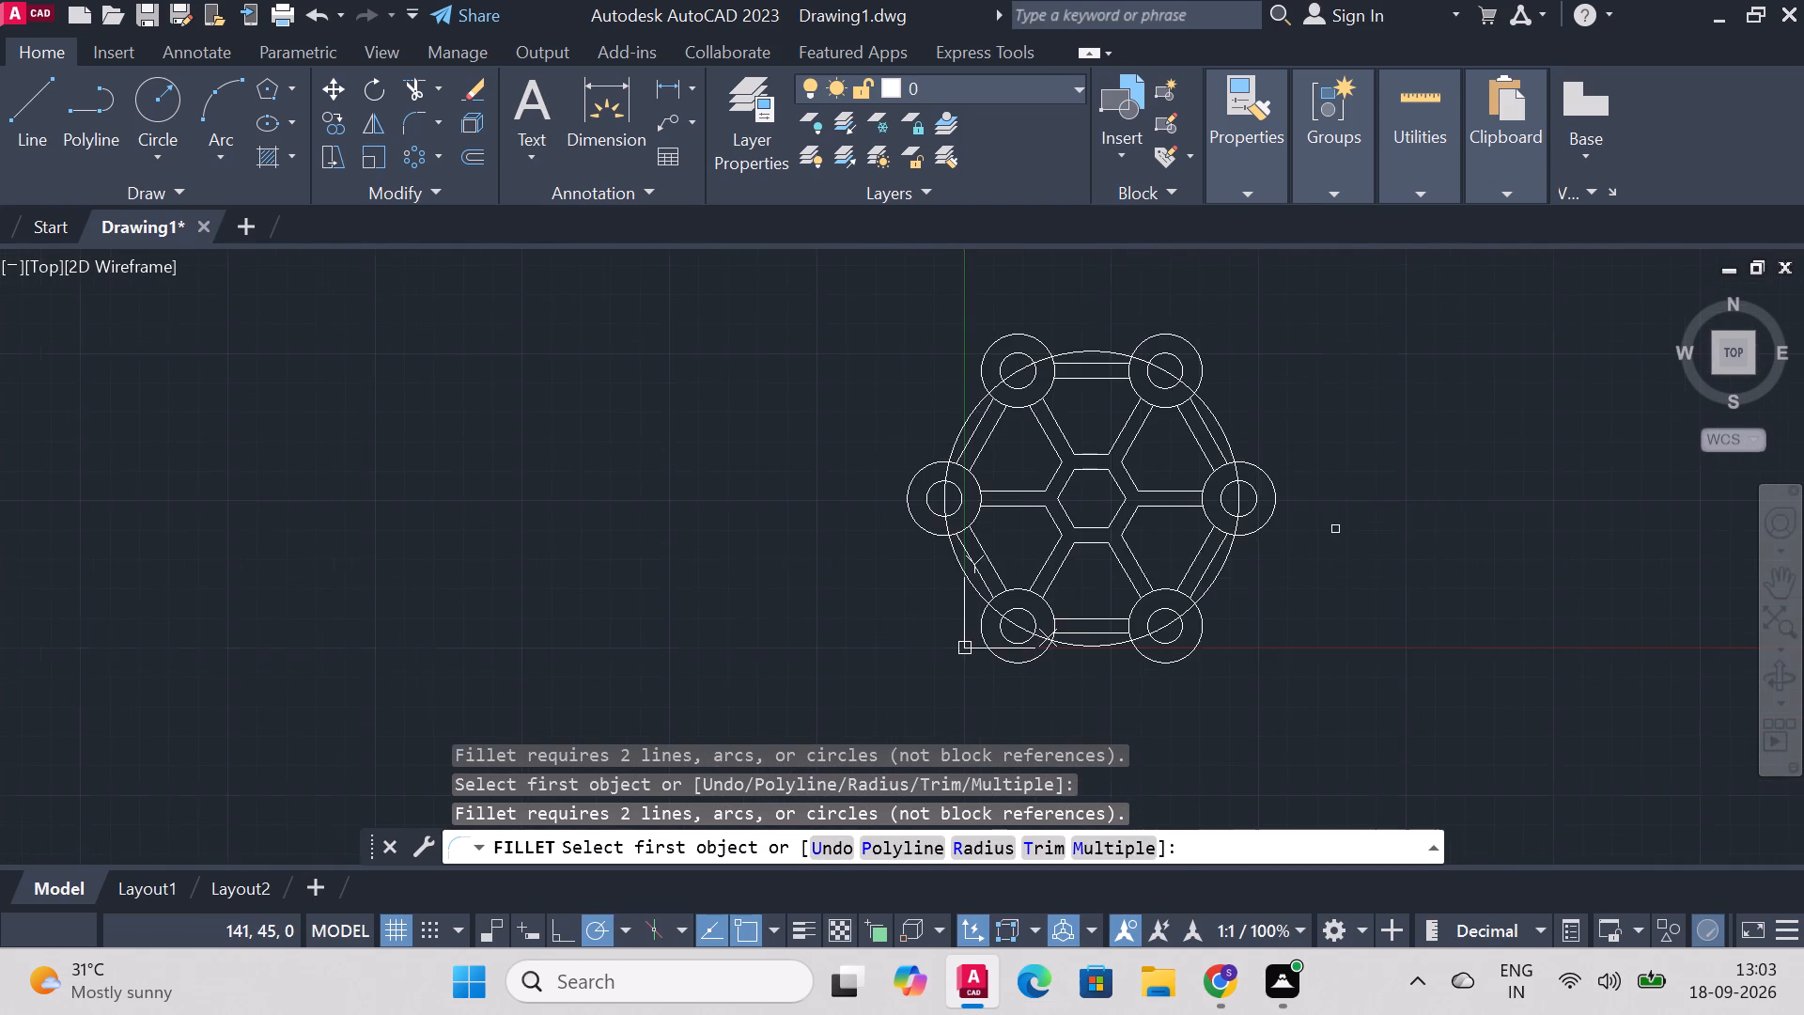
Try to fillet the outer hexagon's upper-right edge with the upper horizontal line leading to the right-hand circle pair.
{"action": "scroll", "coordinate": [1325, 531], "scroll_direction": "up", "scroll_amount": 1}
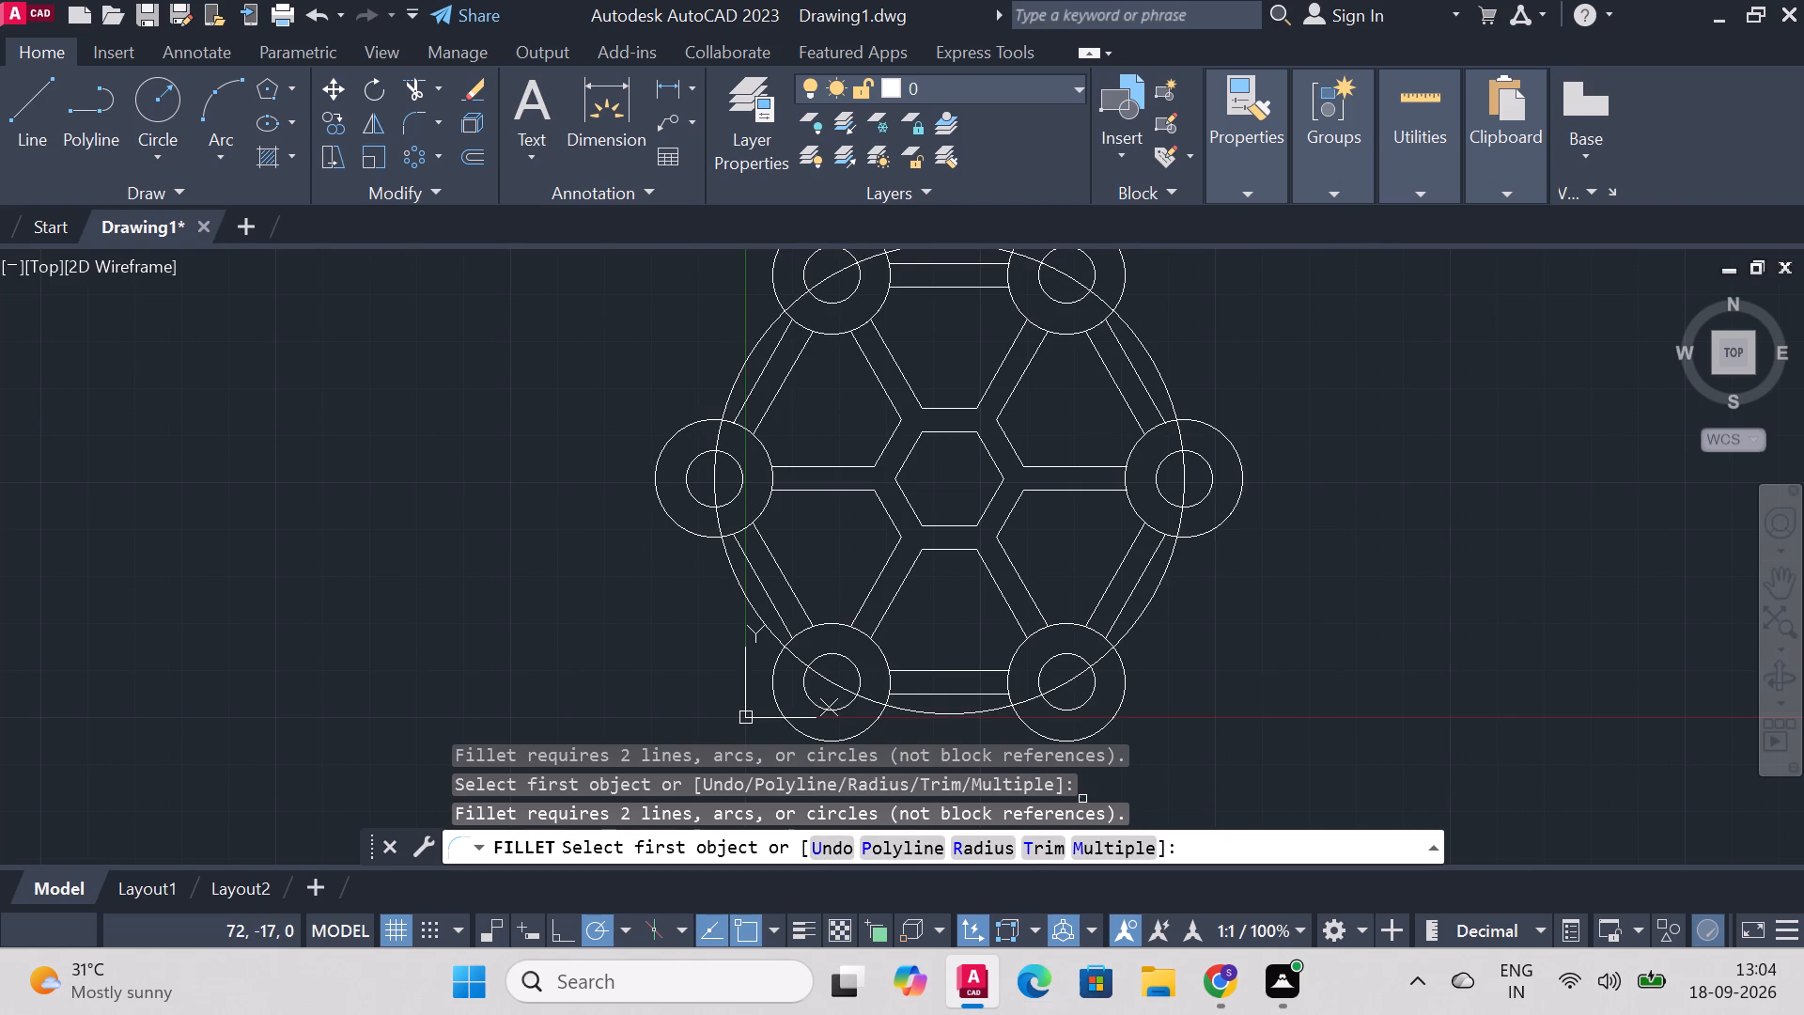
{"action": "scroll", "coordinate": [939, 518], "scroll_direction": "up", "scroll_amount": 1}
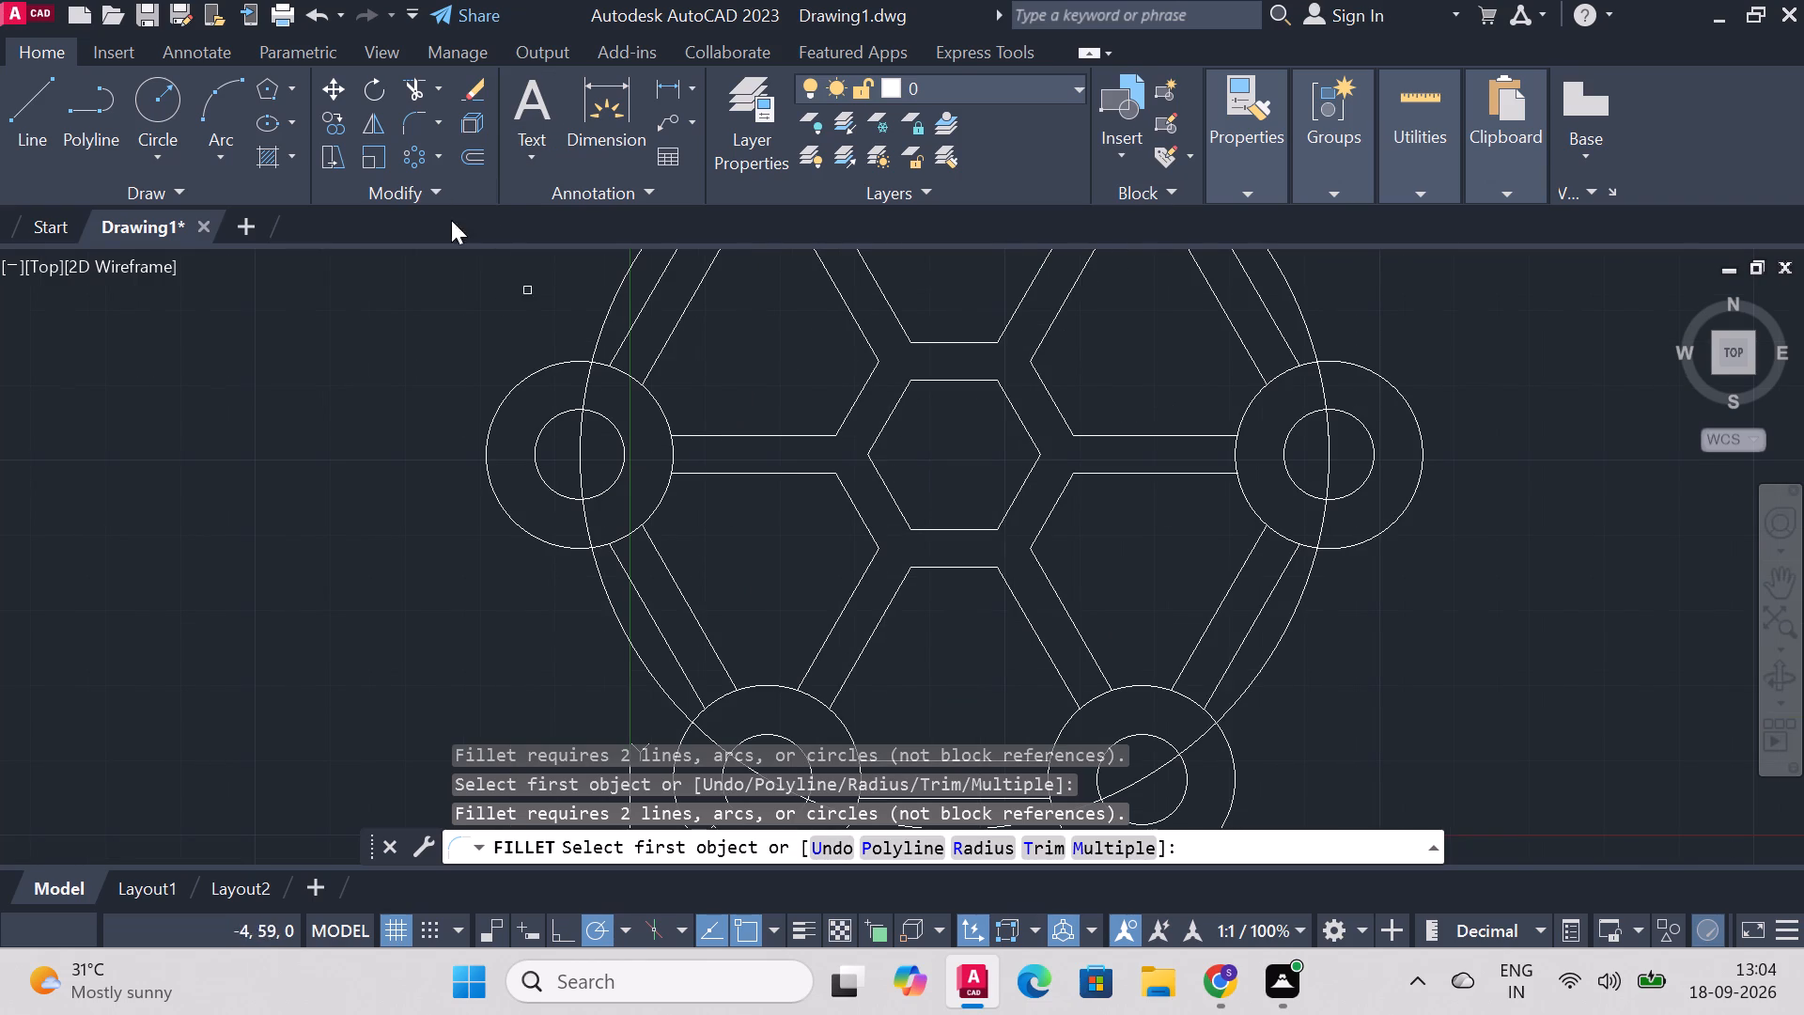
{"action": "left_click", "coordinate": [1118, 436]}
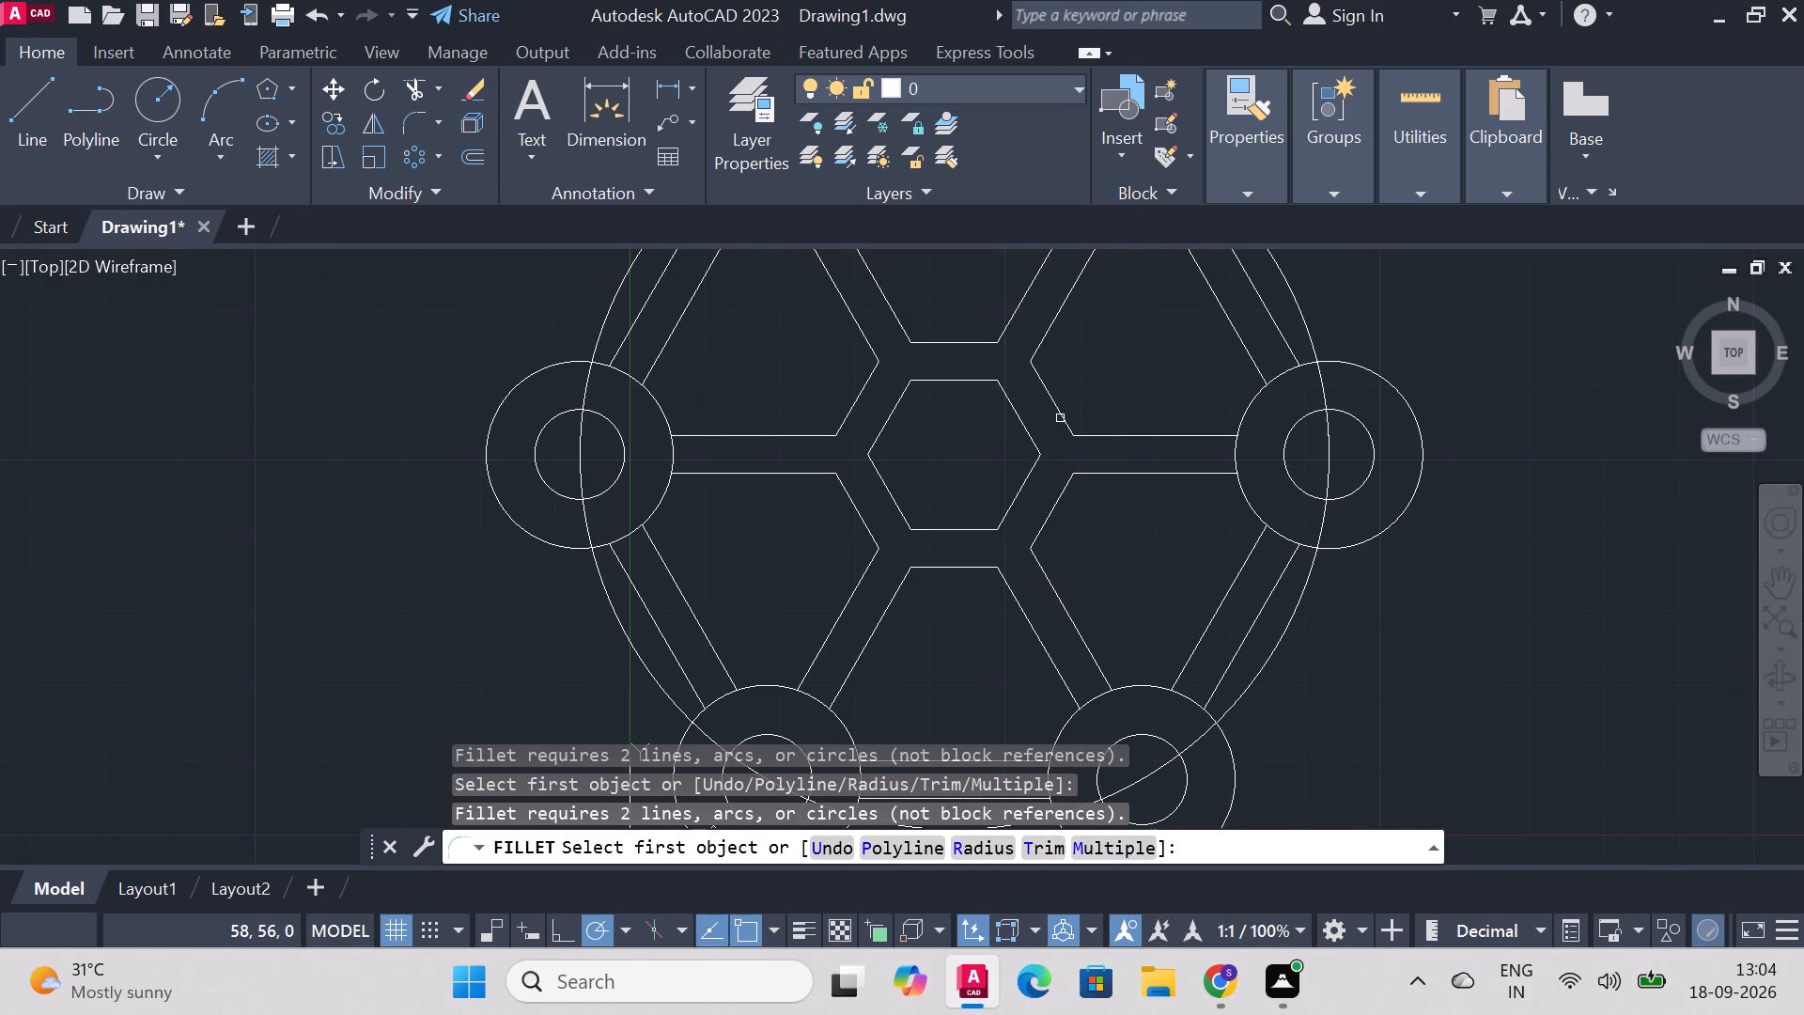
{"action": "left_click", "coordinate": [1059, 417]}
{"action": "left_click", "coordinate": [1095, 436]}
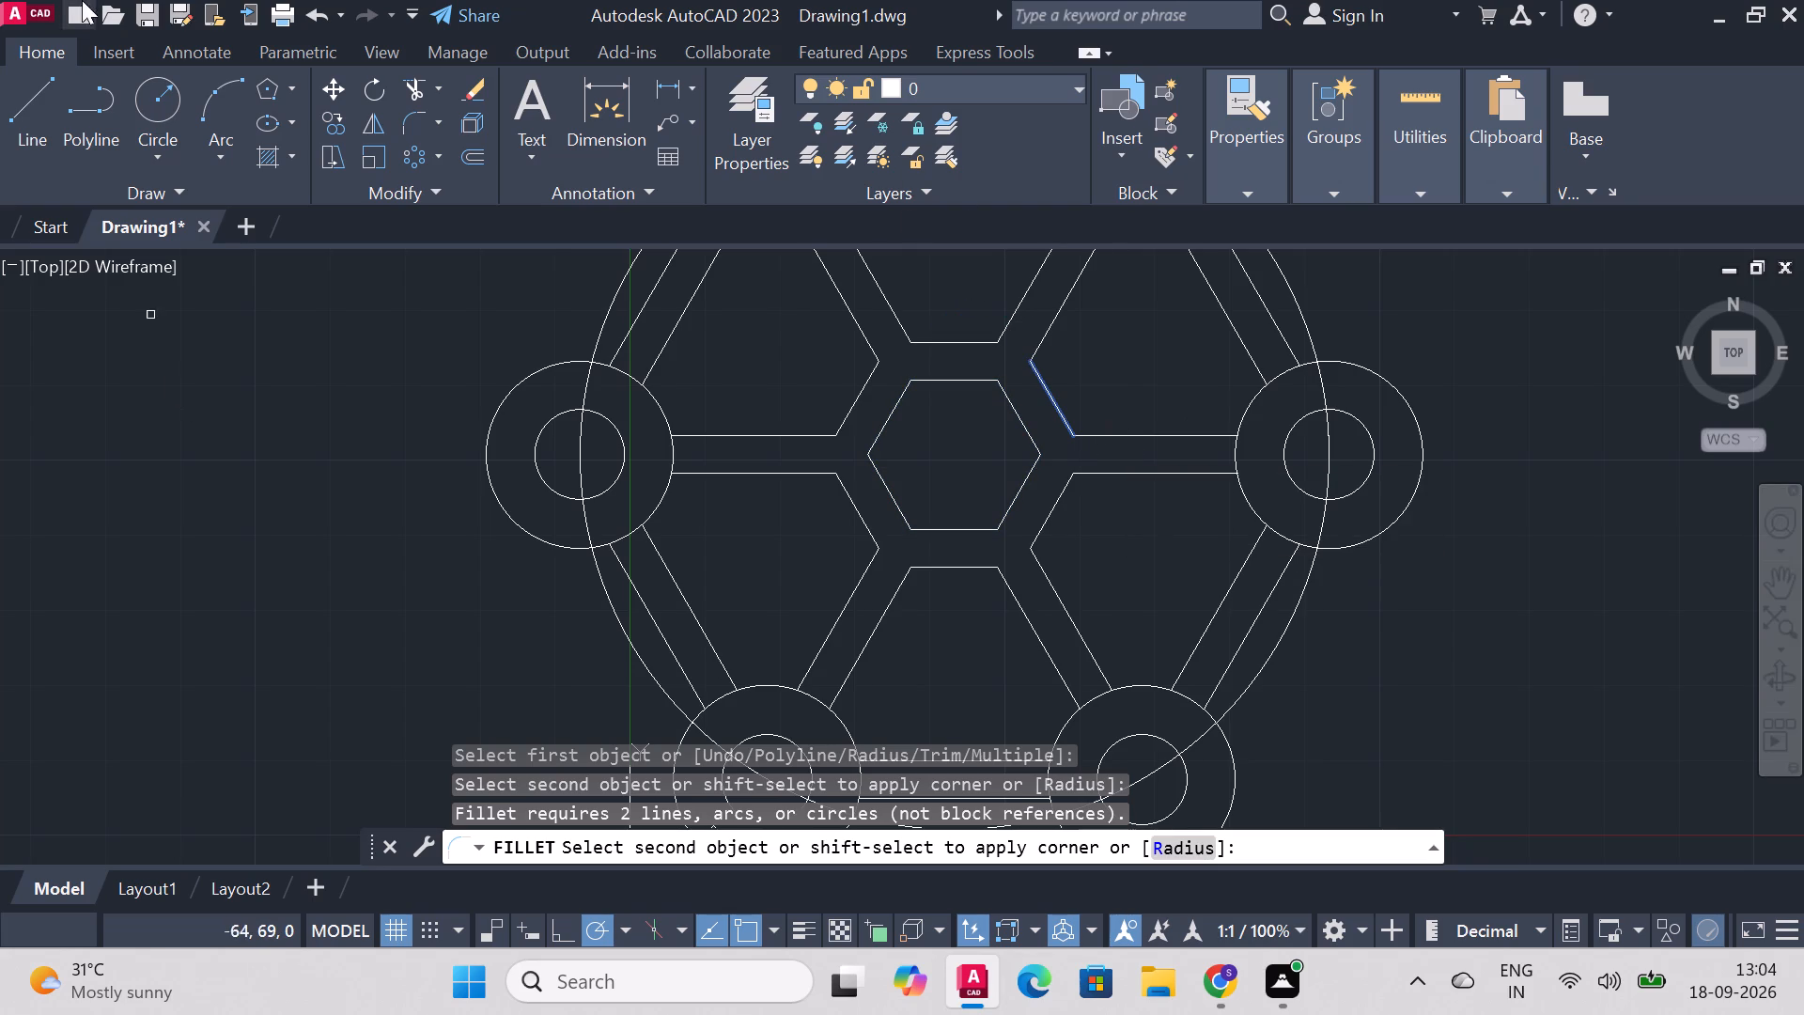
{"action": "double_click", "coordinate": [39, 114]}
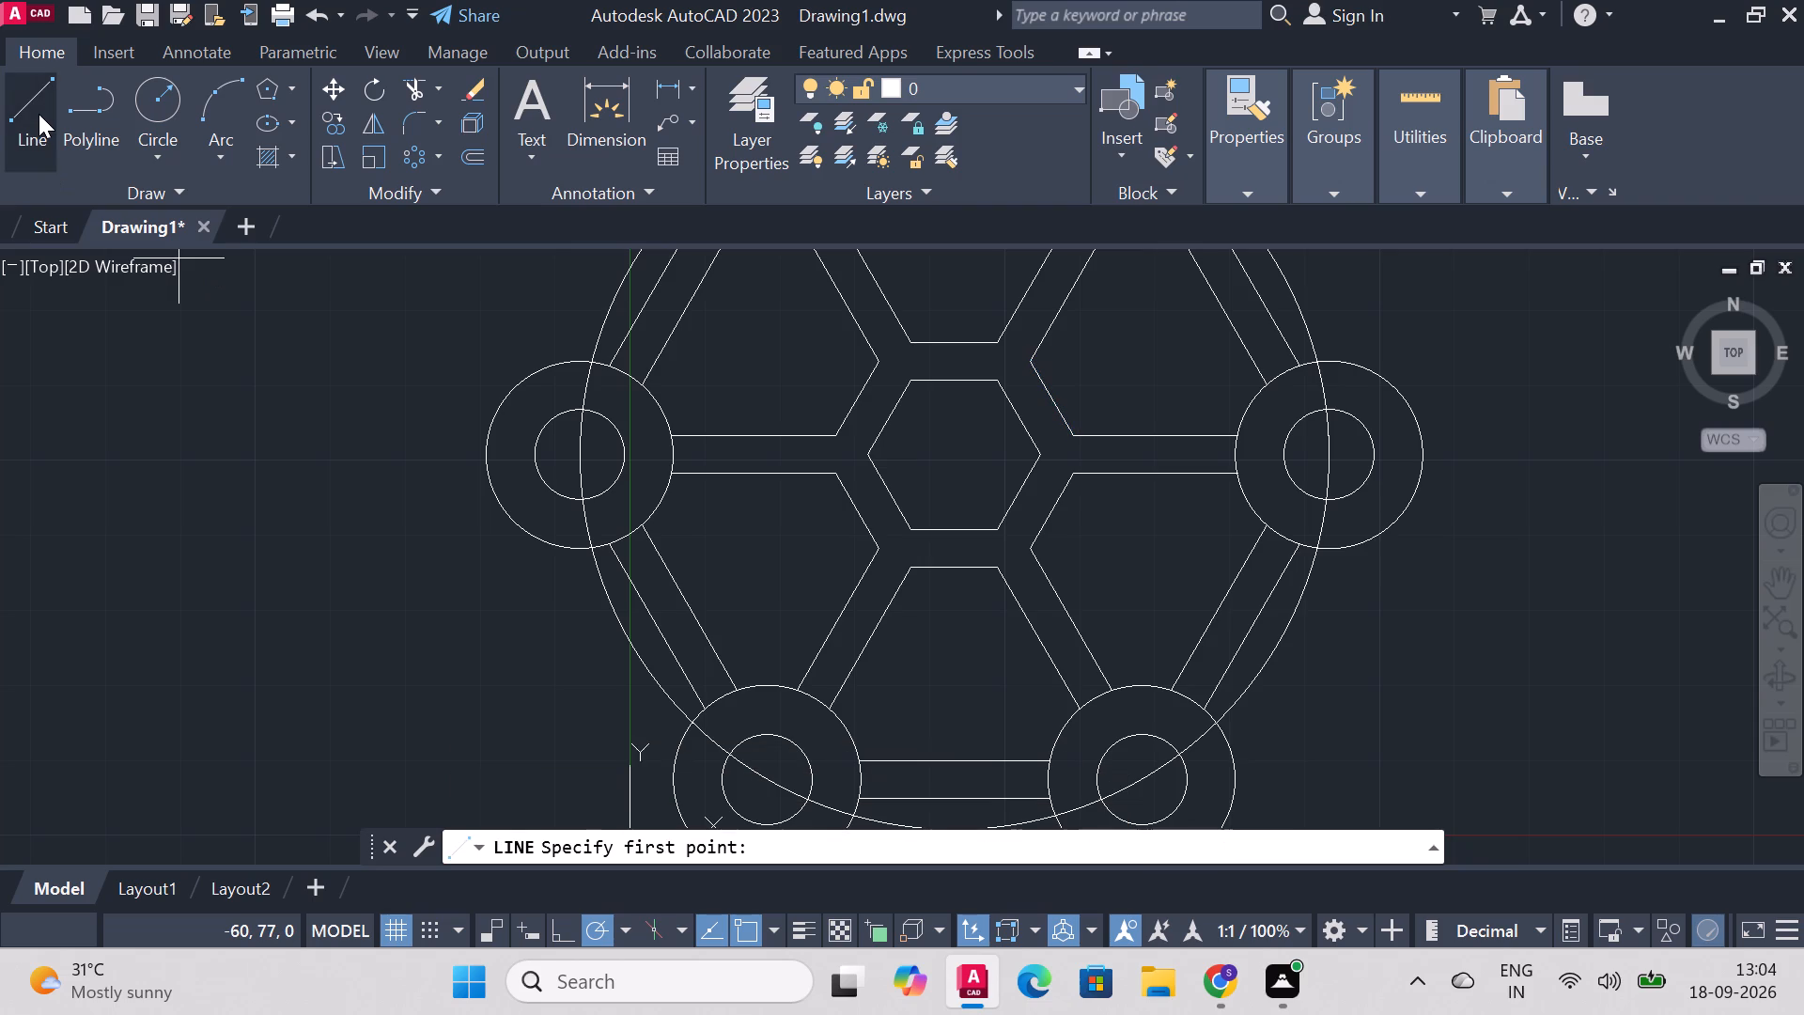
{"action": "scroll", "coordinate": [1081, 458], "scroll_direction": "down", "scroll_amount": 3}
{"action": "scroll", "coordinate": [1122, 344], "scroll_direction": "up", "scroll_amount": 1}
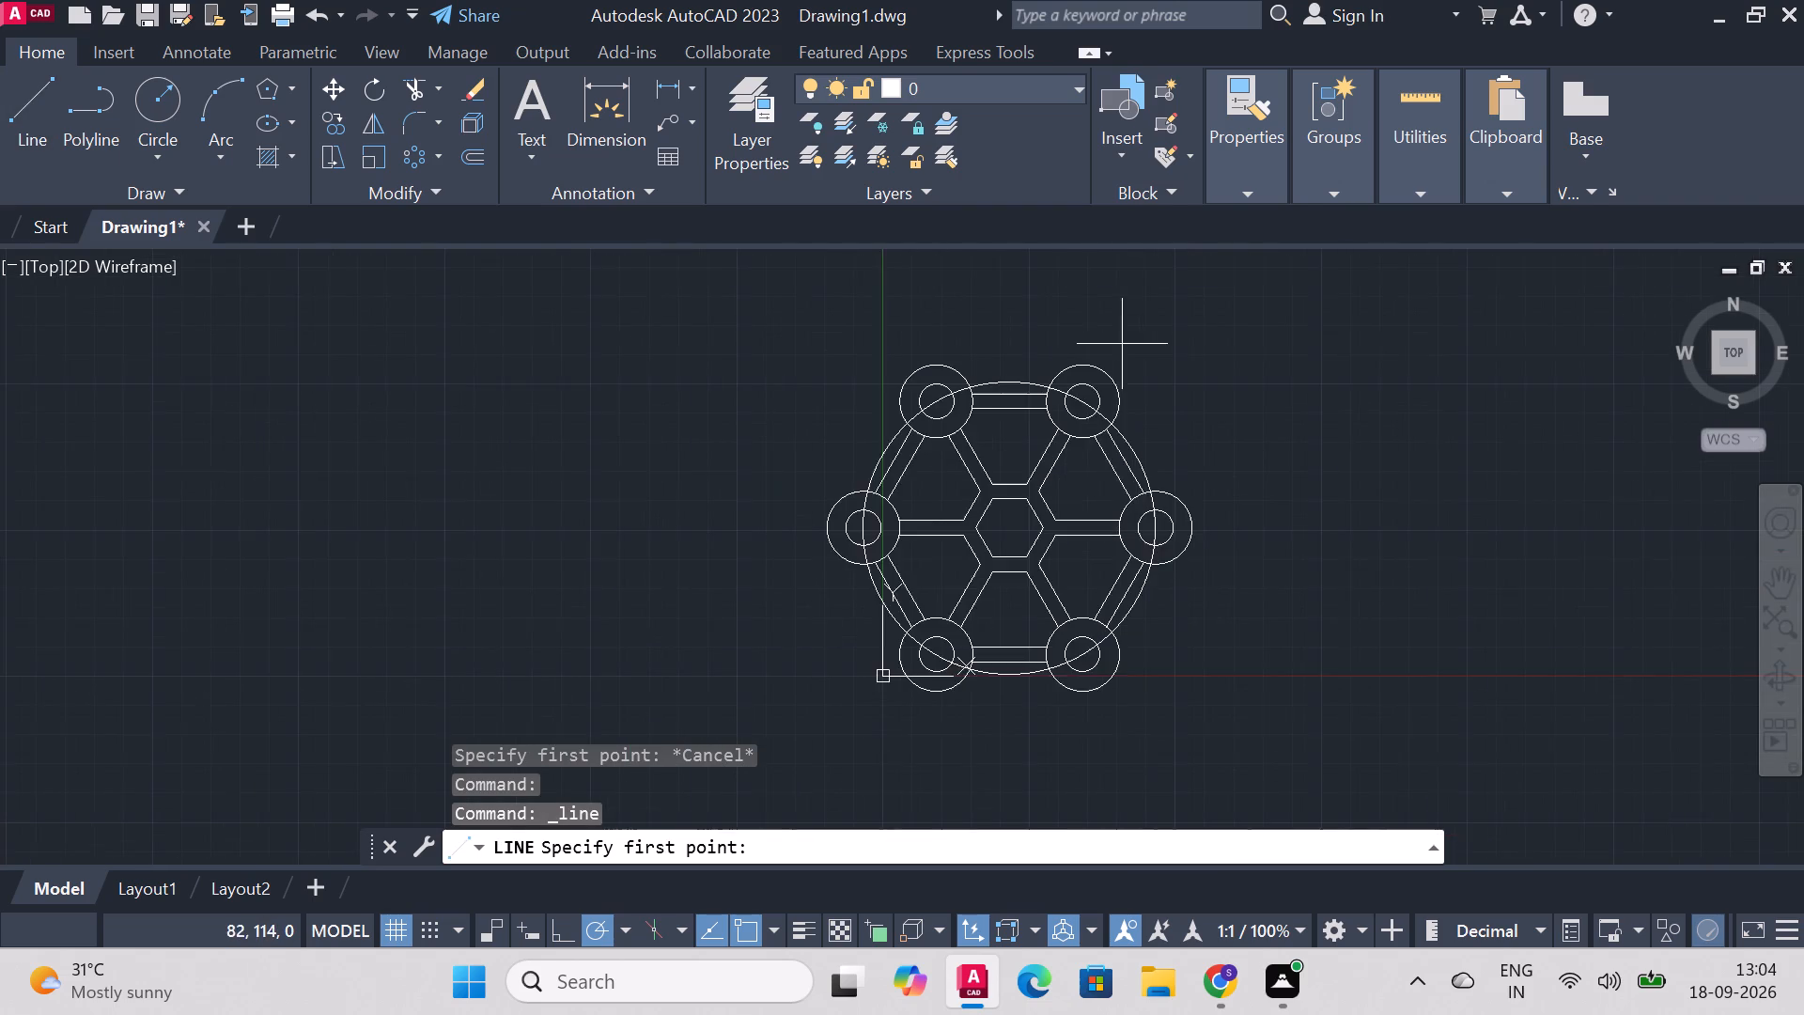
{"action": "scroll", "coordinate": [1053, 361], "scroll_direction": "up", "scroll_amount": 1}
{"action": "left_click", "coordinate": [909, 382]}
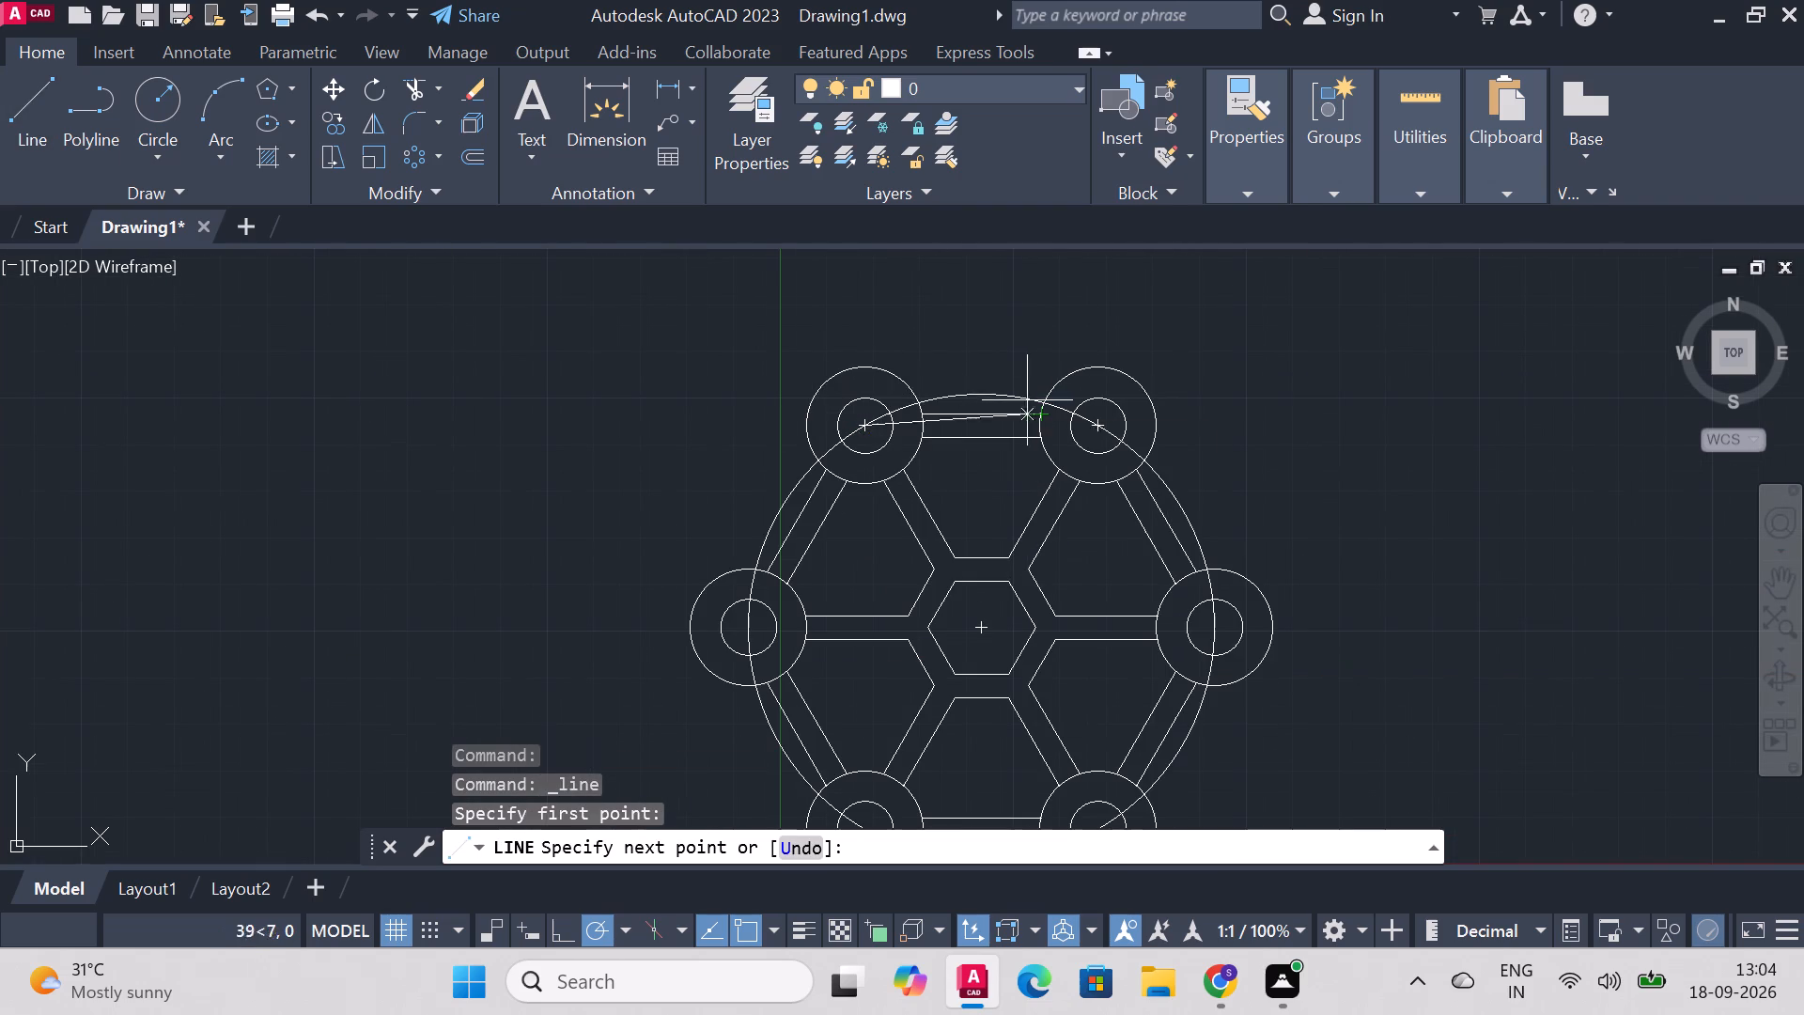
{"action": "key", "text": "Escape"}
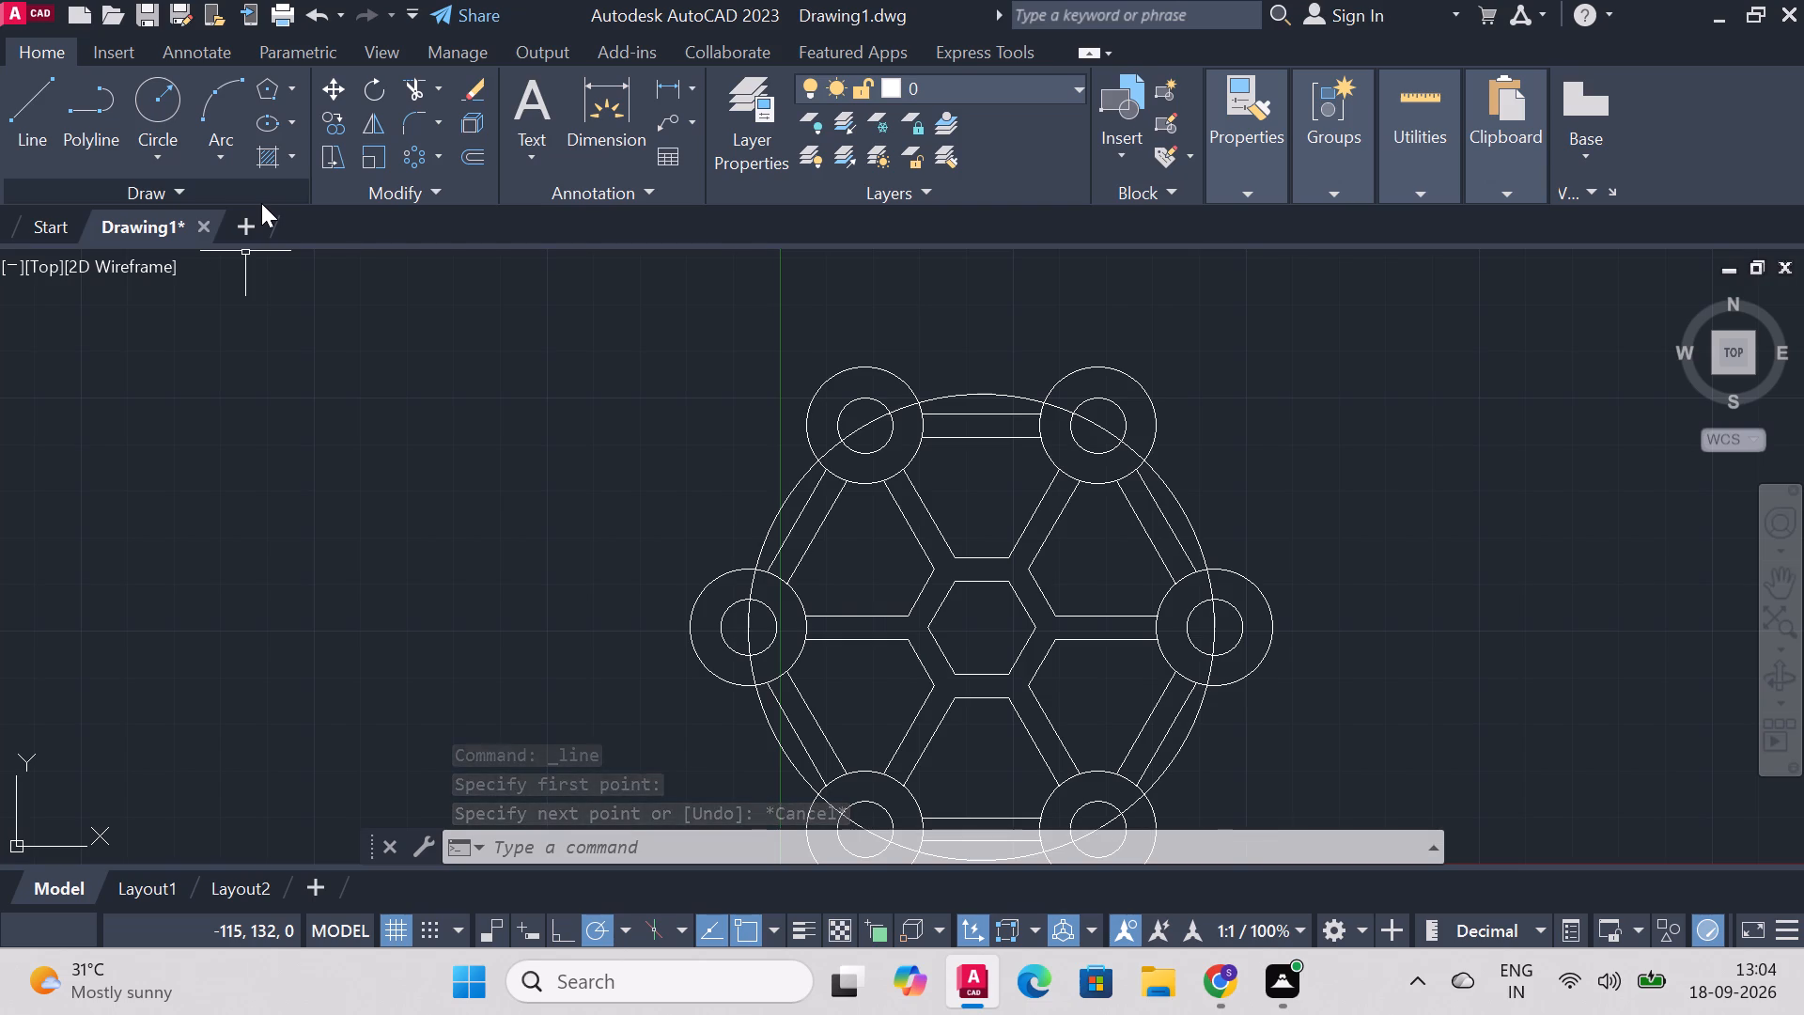
Move the entire figure up and to the right in the drawing, taking the hexagon centre as the base point.
{"action": "scroll", "coordinate": [1395, 640], "scroll_direction": "down", "scroll_amount": 2}
{"action": "scroll", "coordinate": [1381, 778], "scroll_direction": "up", "scroll_amount": 1}
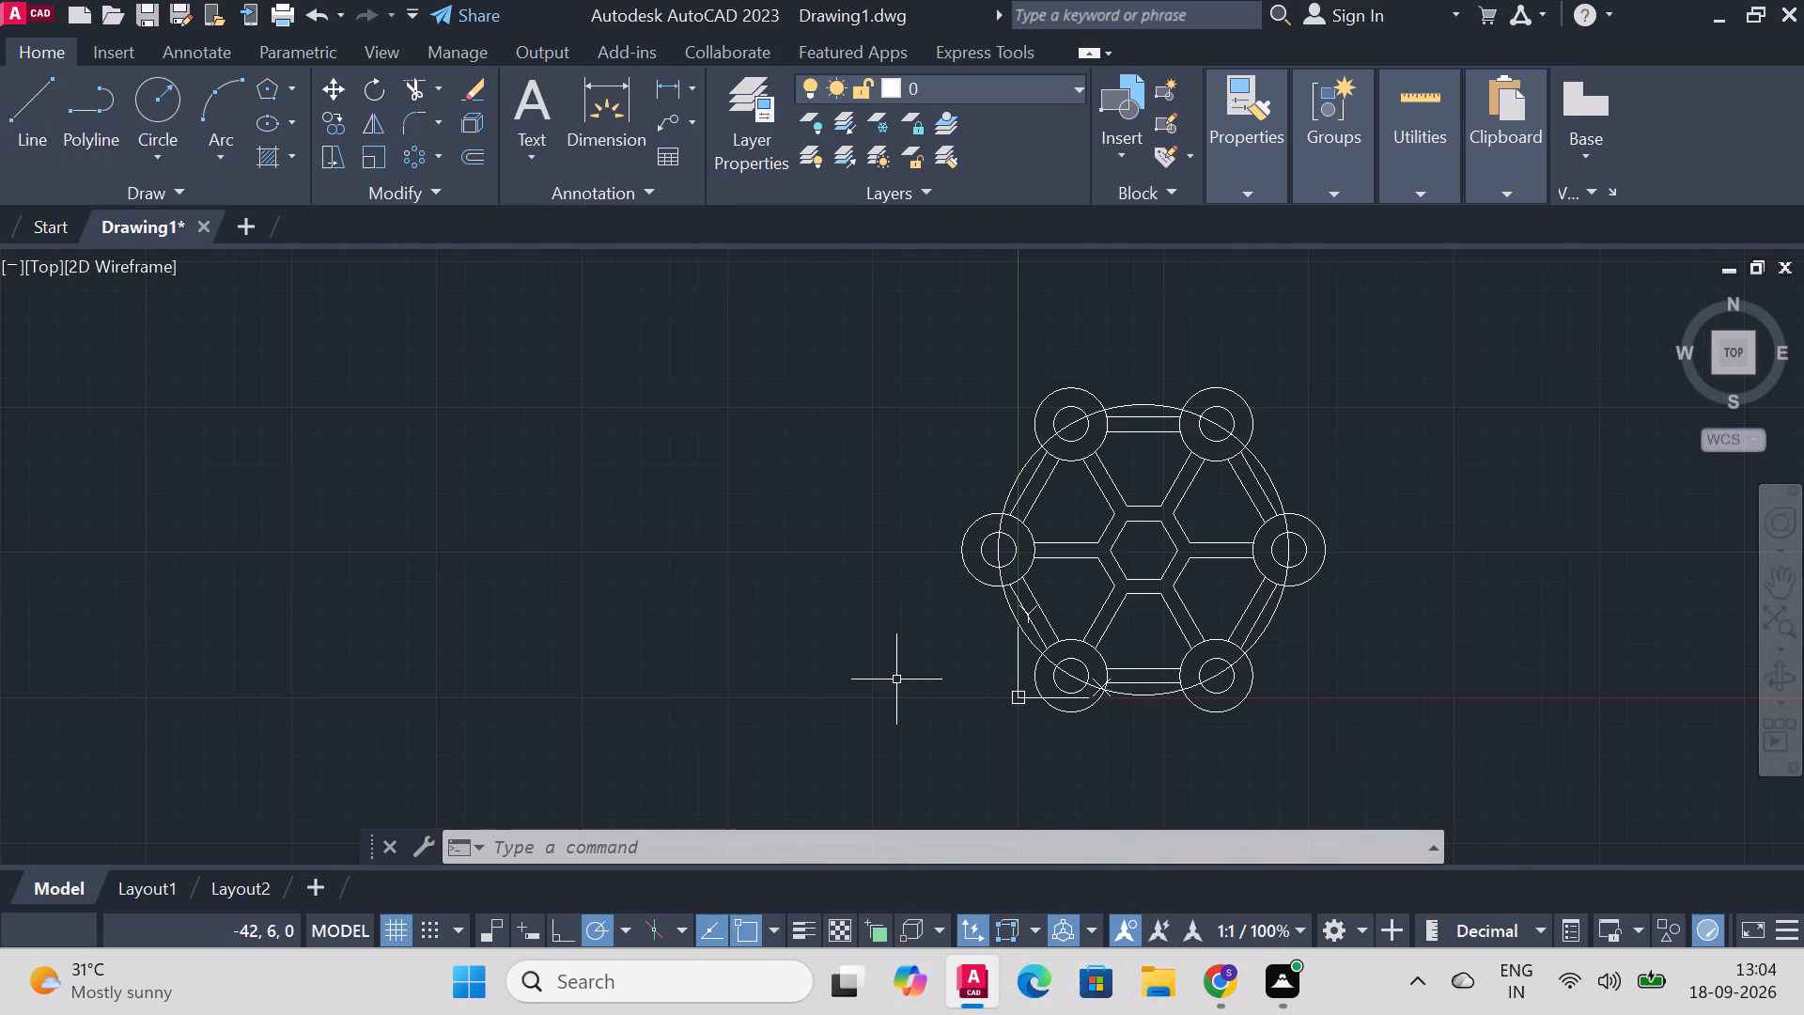
{"action": "type", "text": "mov"}
{"action": "key", "text": "e"}
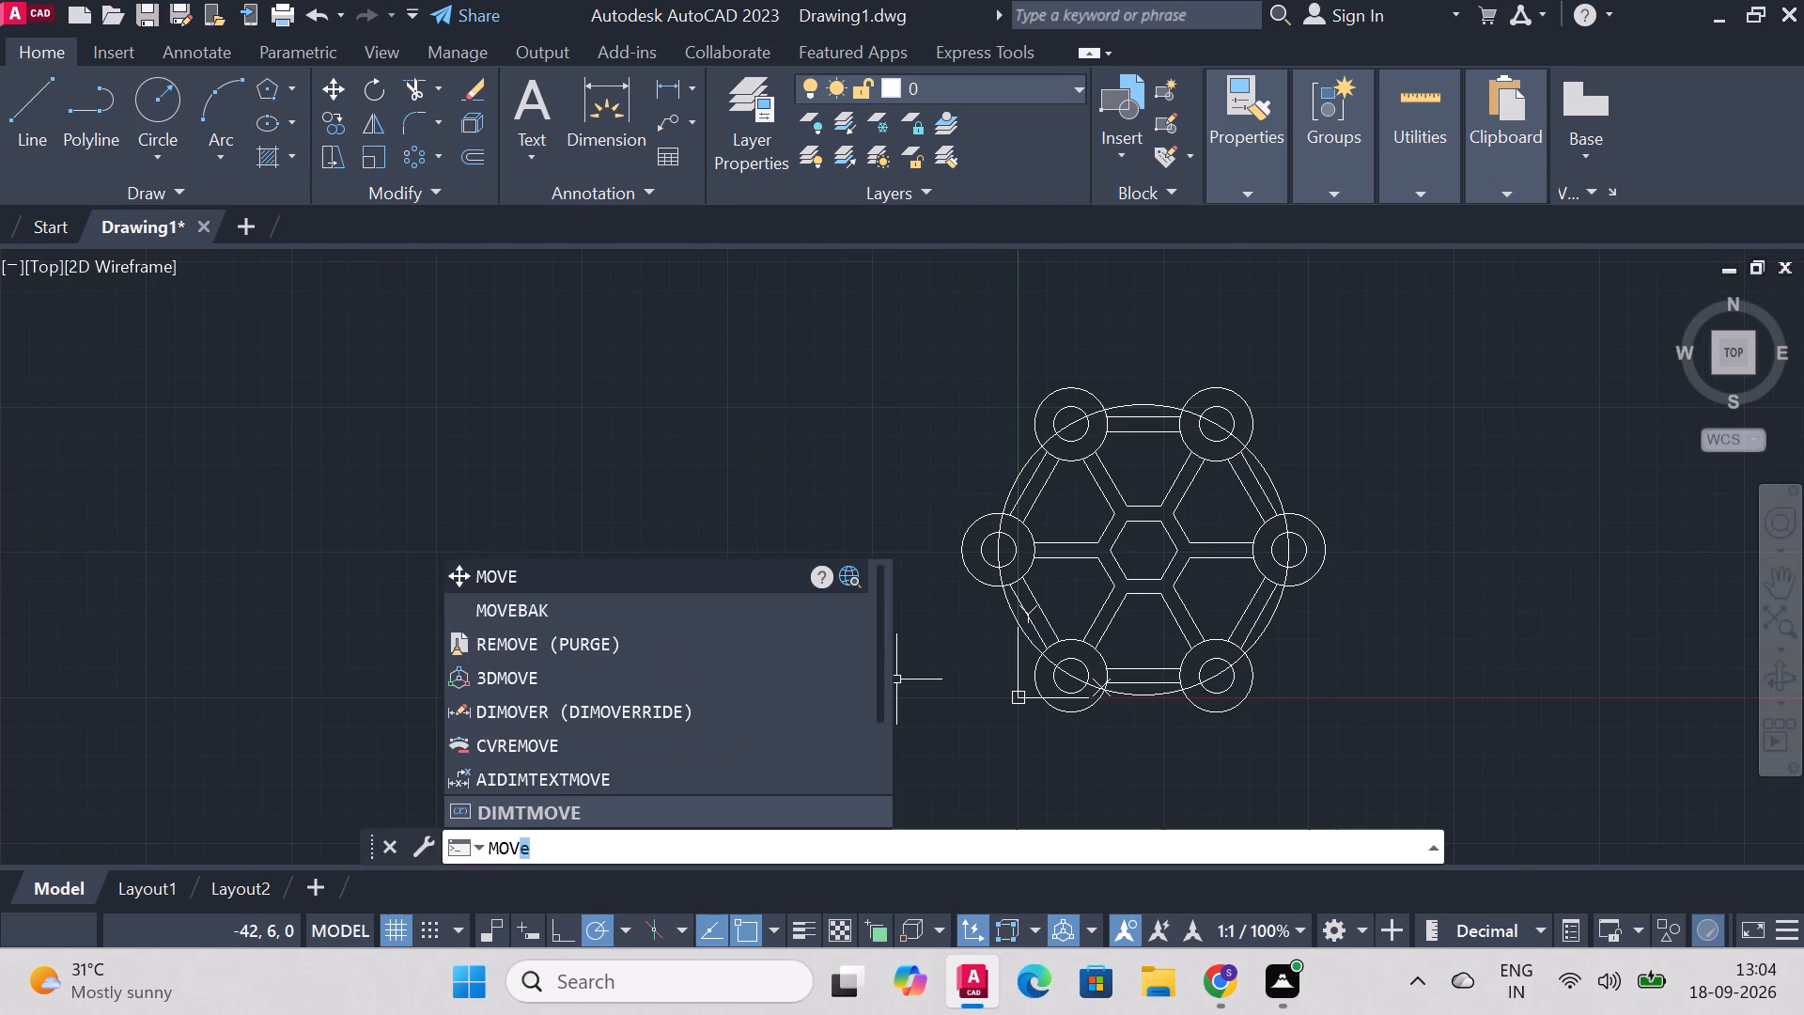
{"action": "key", "text": "Return"}
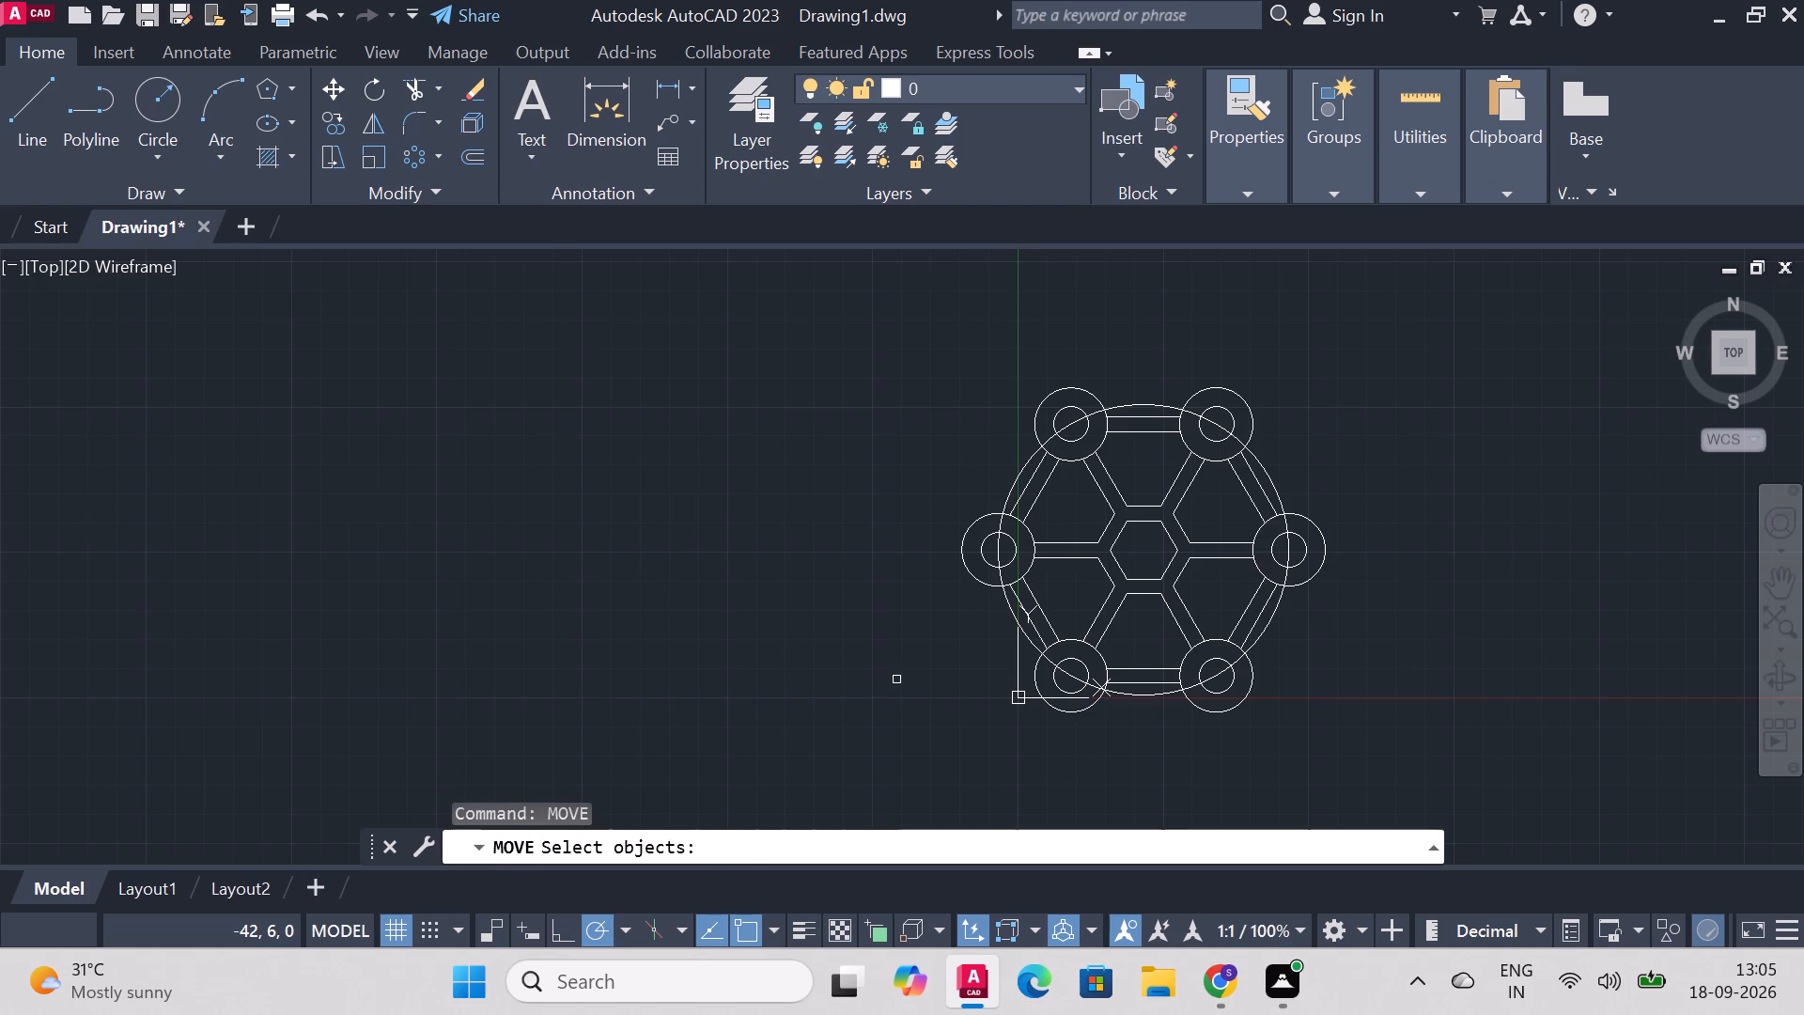
{"action": "left_click_drag", "start_coordinate": [893, 330], "coordinate": [1458, 381]}
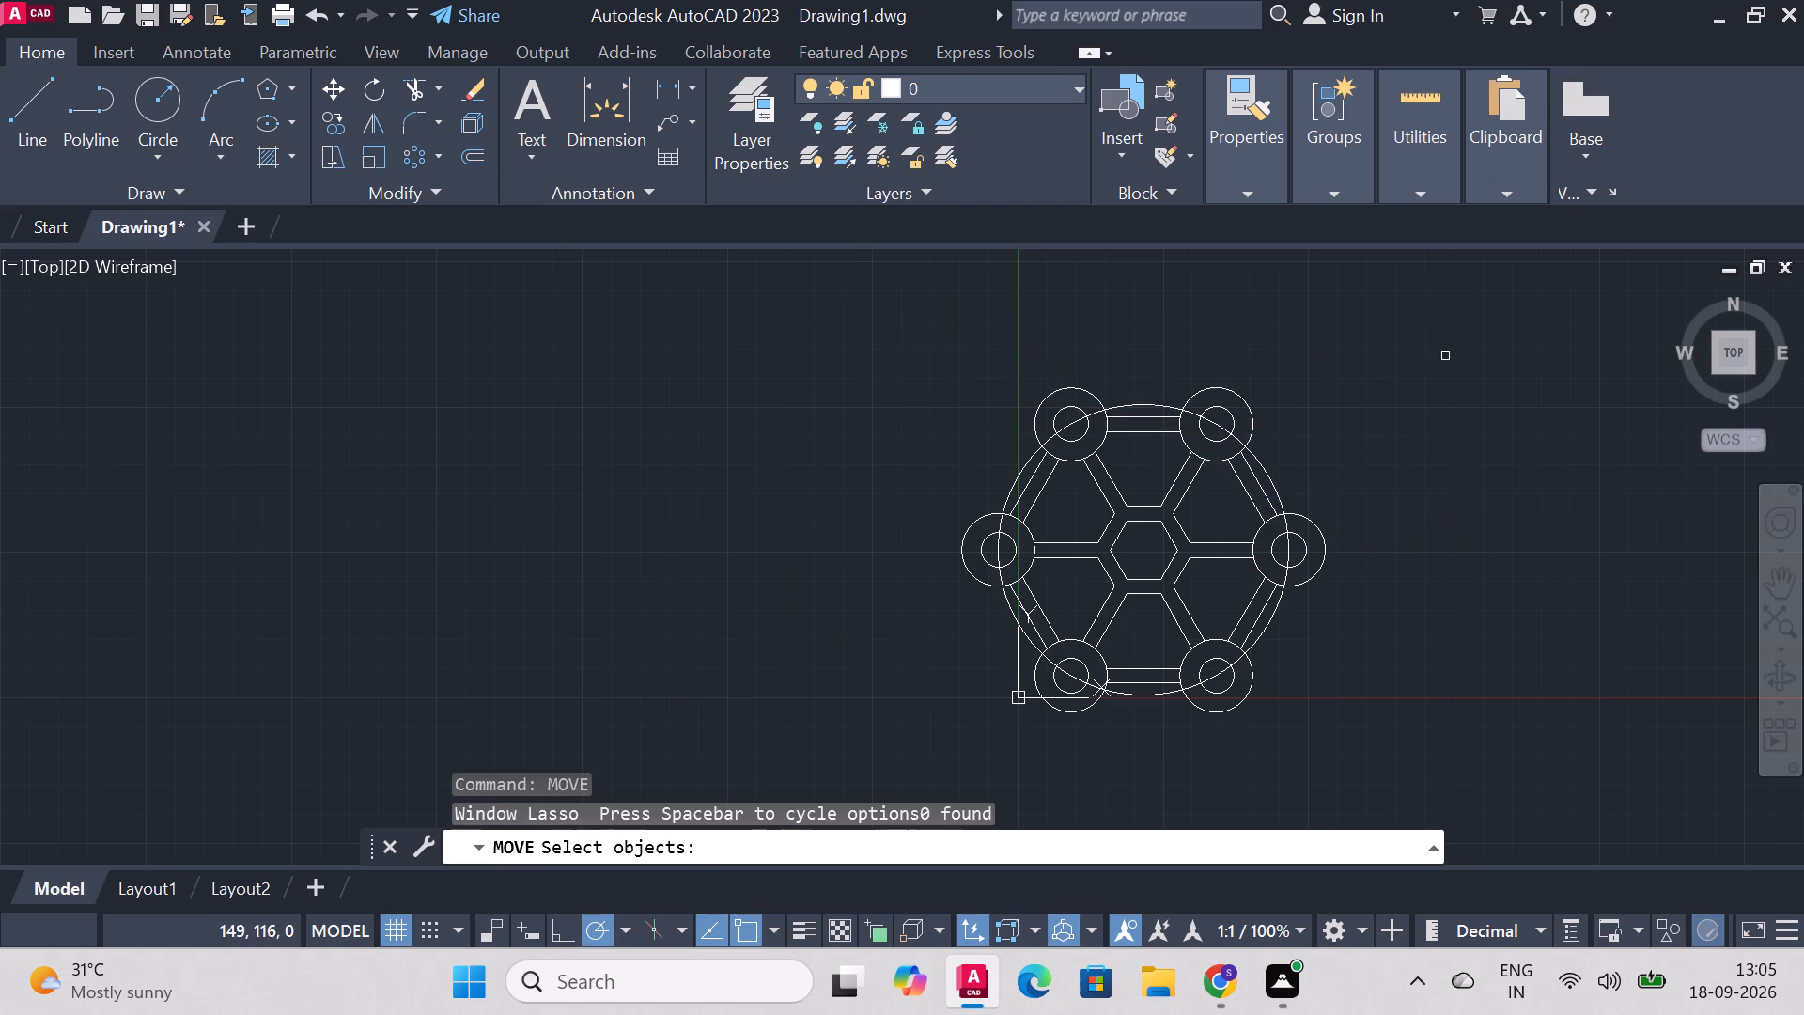
{"action": "left_click", "coordinate": [869, 296]}
{"action": "left_click", "coordinate": [1369, 729]}
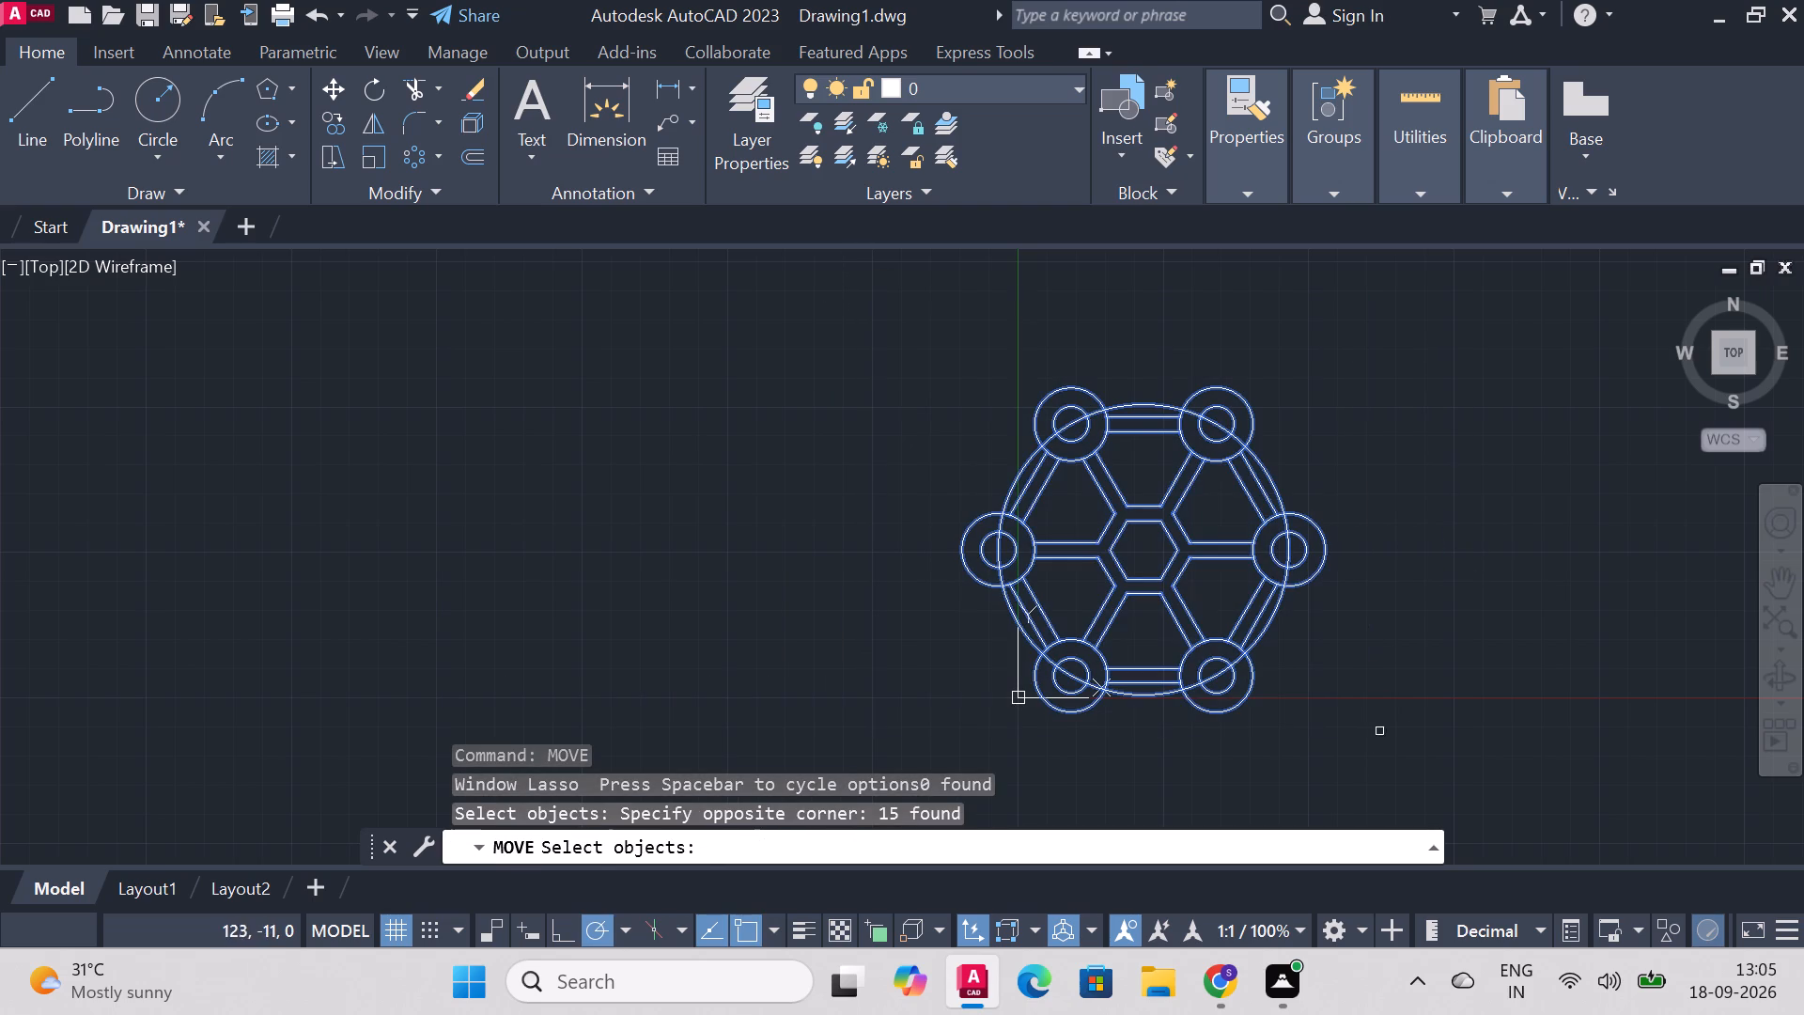
{"action": "left_click", "coordinate": [1499, 598]}
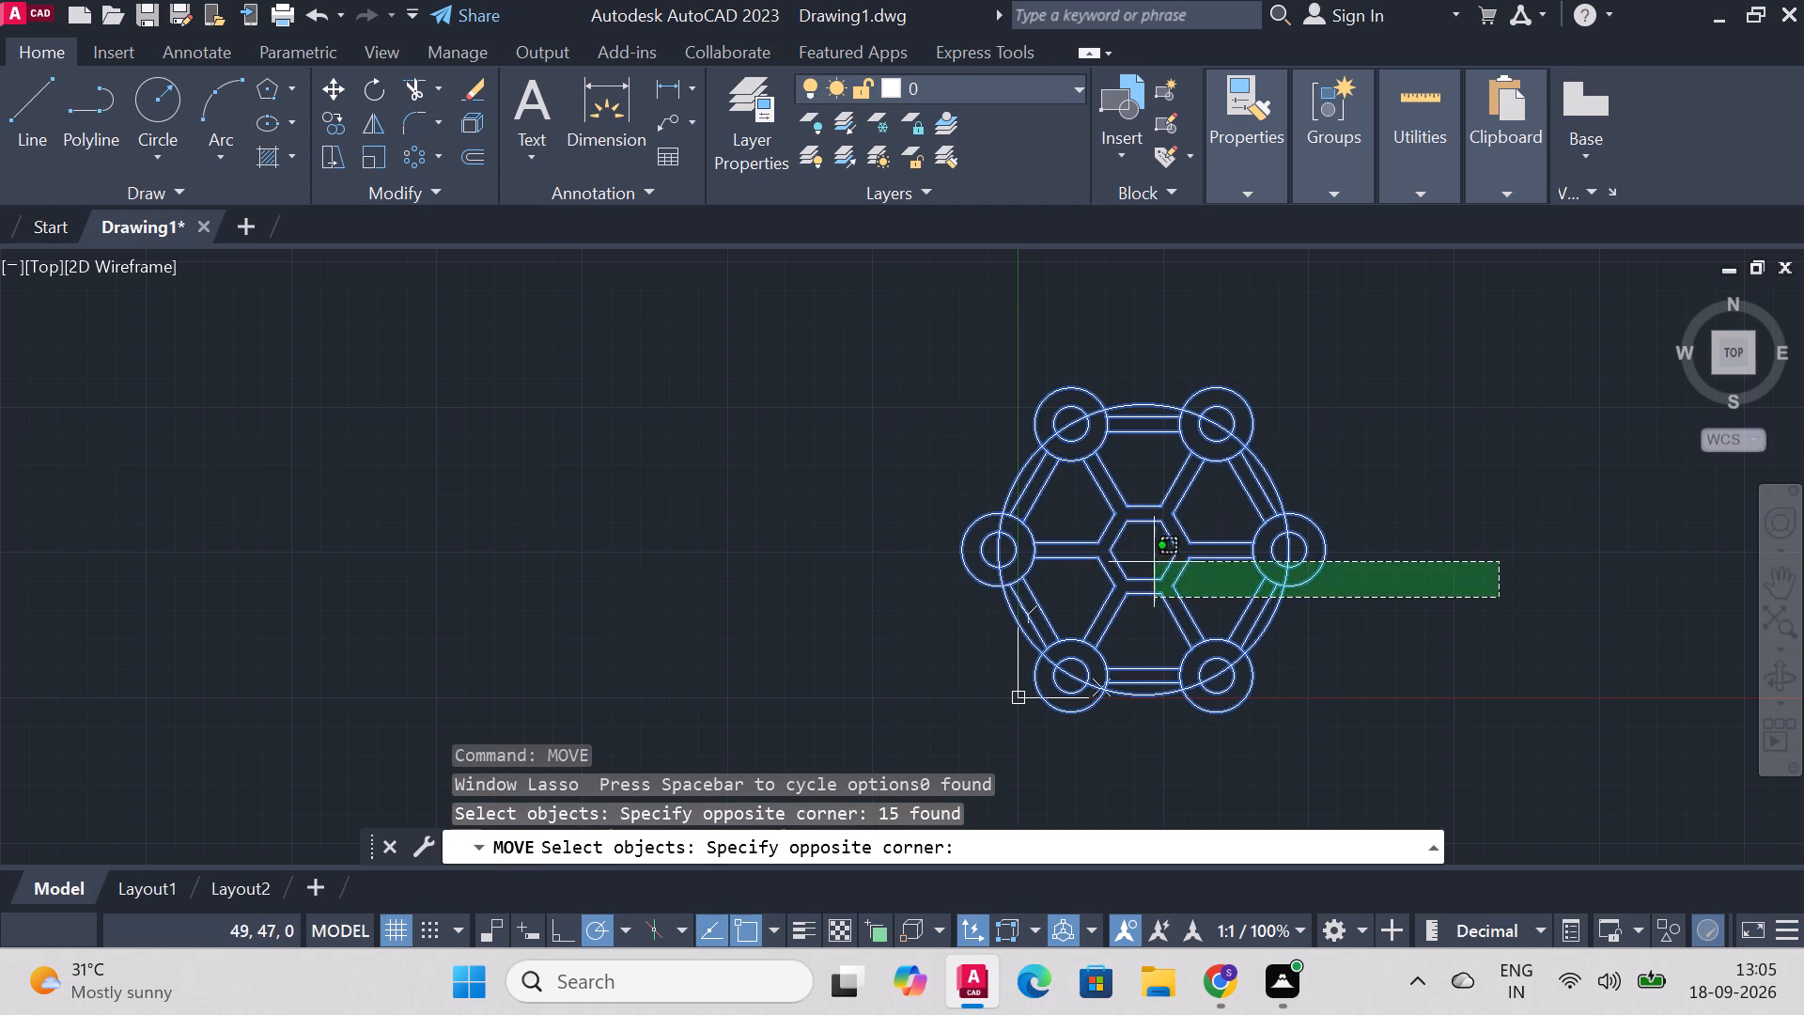
{"action": "left_click", "coordinate": [1412, 562]}
{"action": "key", "text": "Return"}
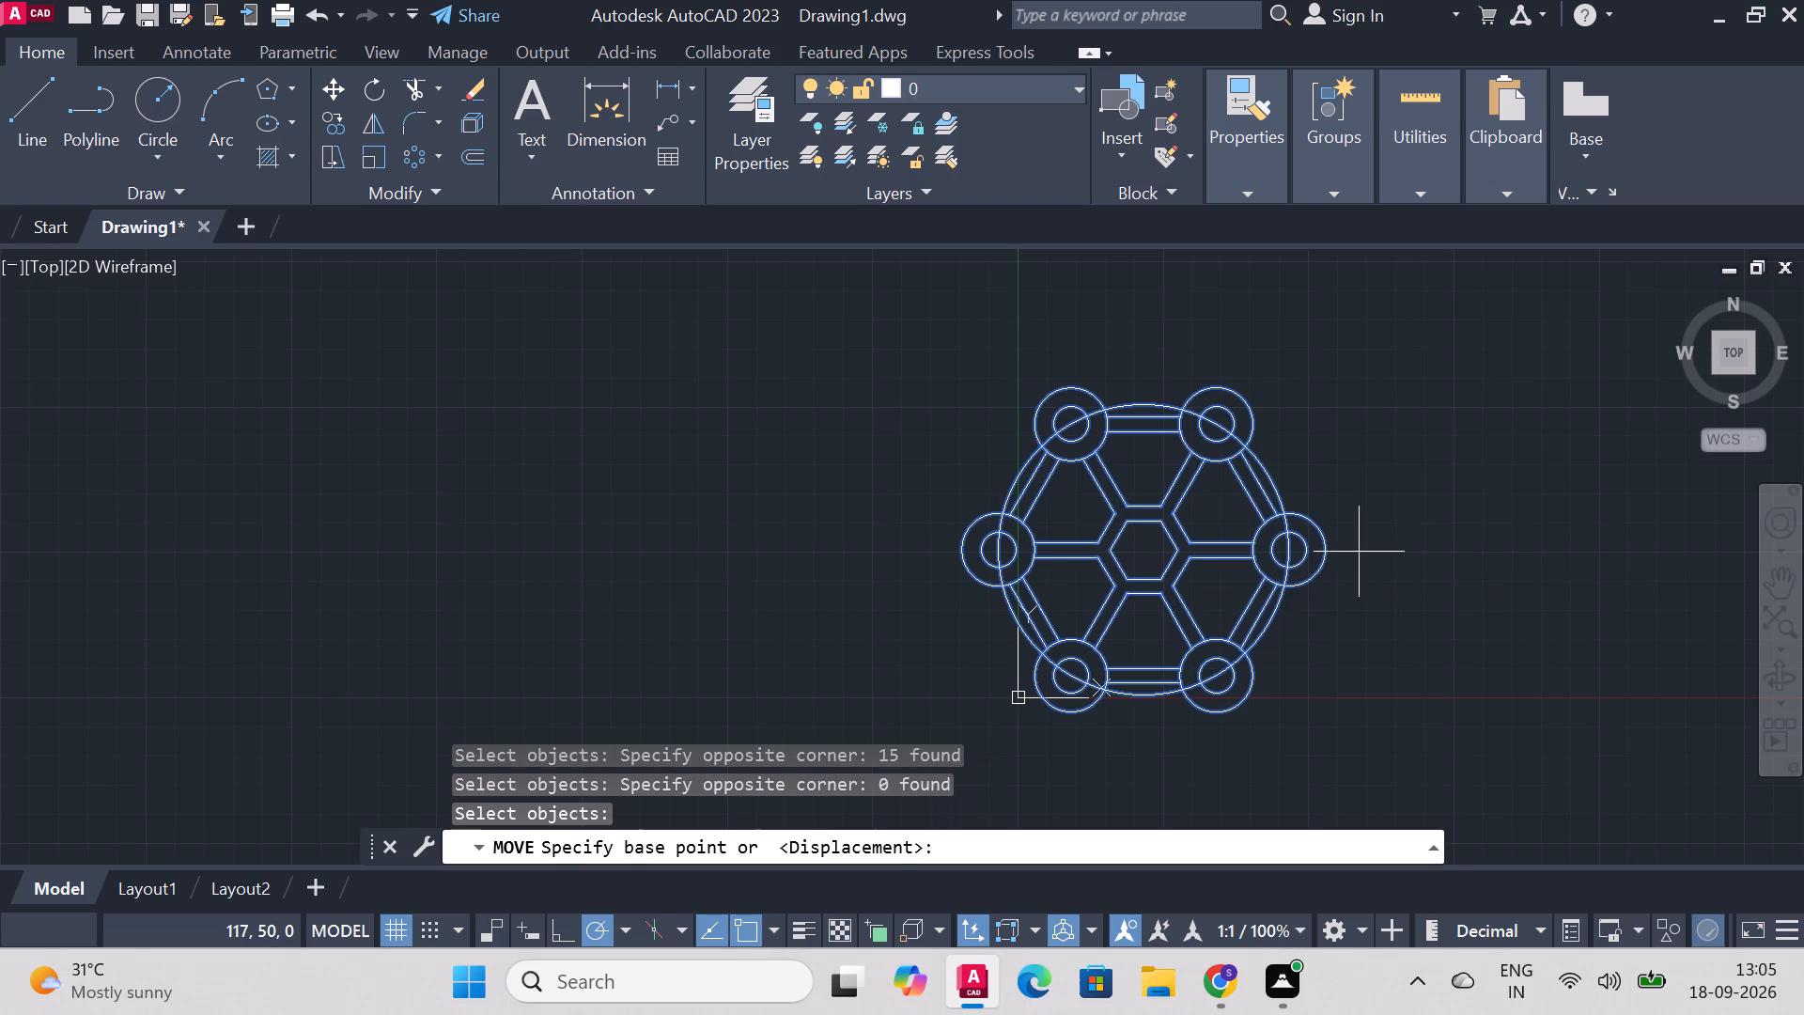
{"action": "left_click_drag", "start_coordinate": [1150, 555], "coordinate": [1283, 526]}
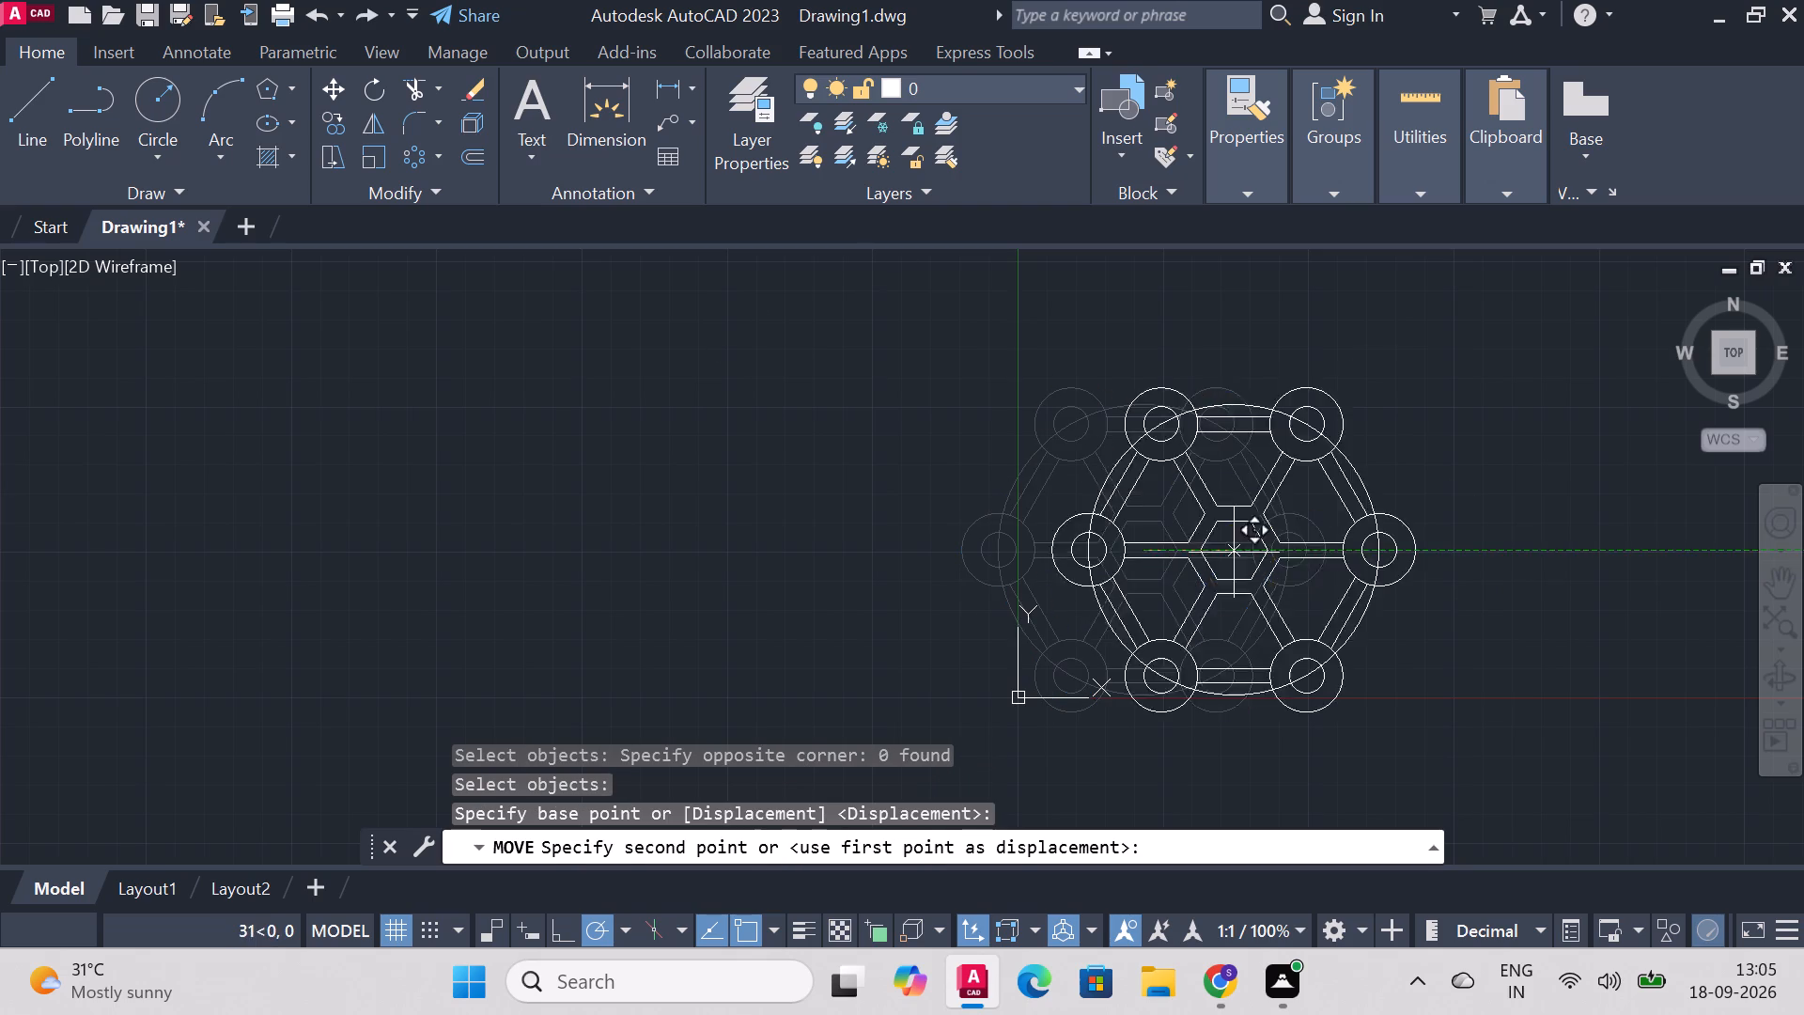
{"action": "left_click_drag", "start_coordinate": [1283, 526], "coordinate": [1298, 491]}
{"action": "left_click", "coordinate": [1298, 491]}
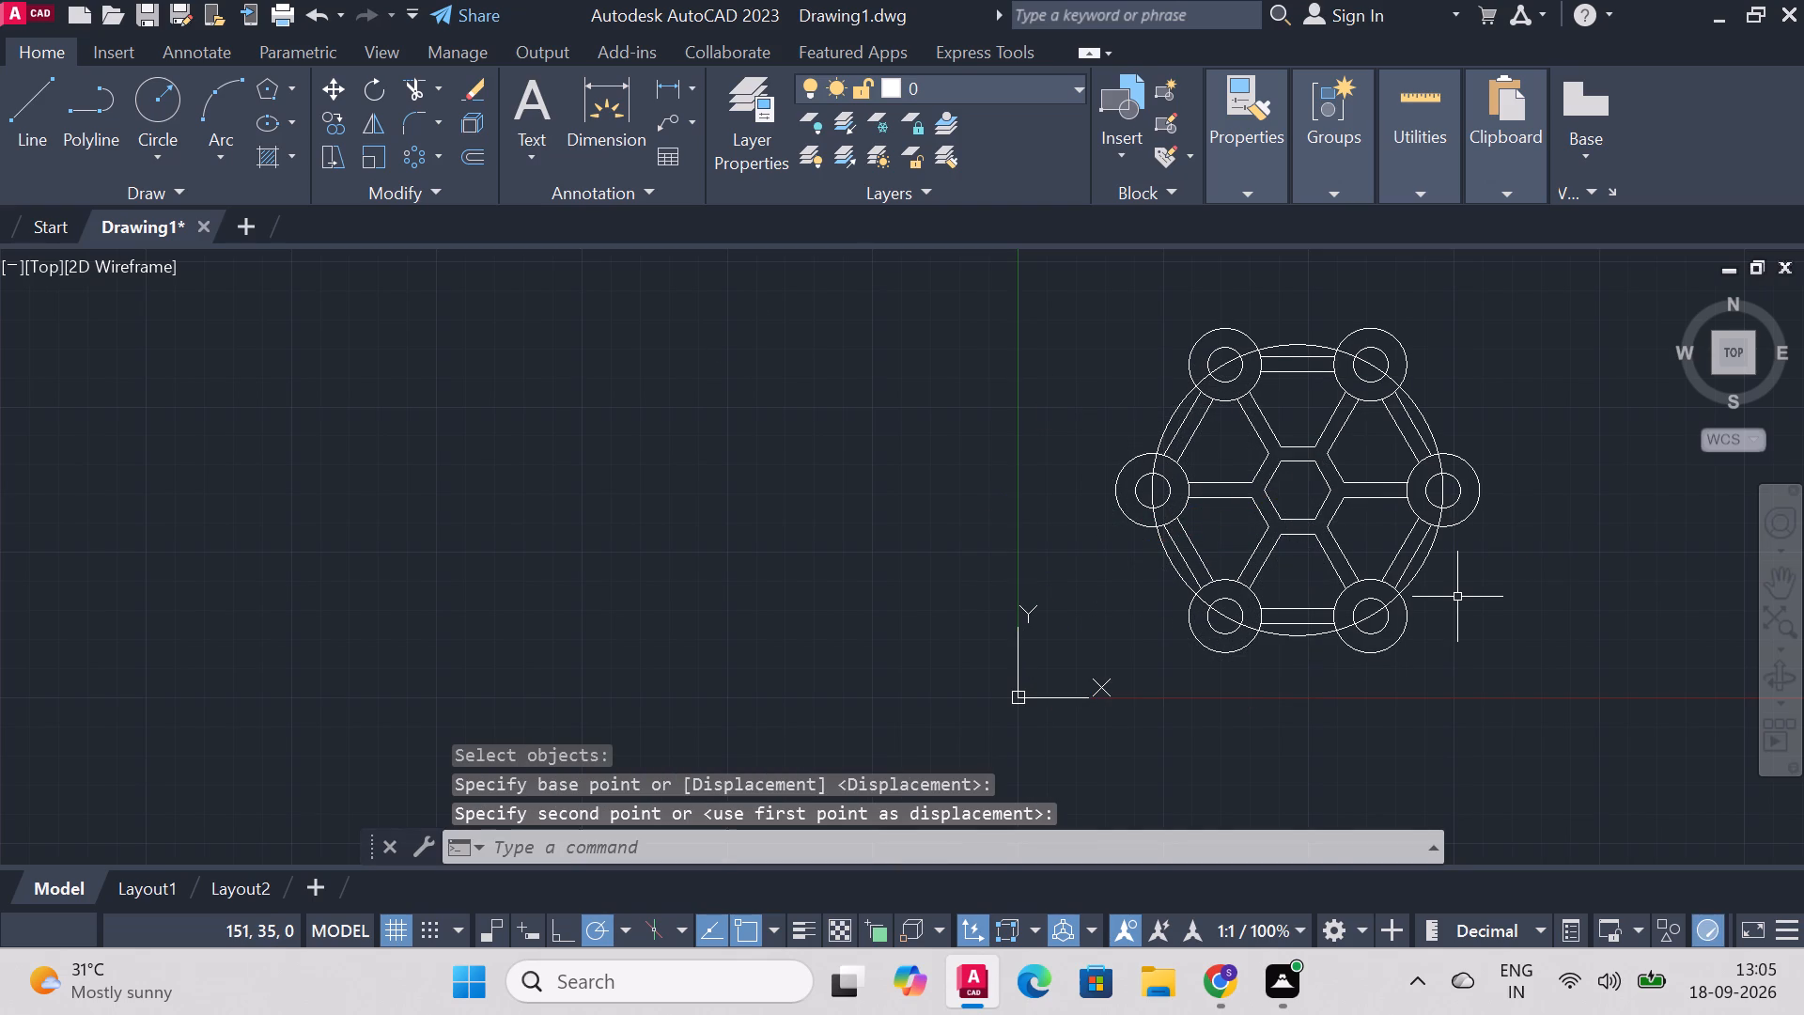
Edit the polar array of six circle pairs, reversing its direction to clockwise and turning off item rotation.
{"action": "scroll", "coordinate": [1567, 586], "scroll_direction": "down", "scroll_amount": 2}
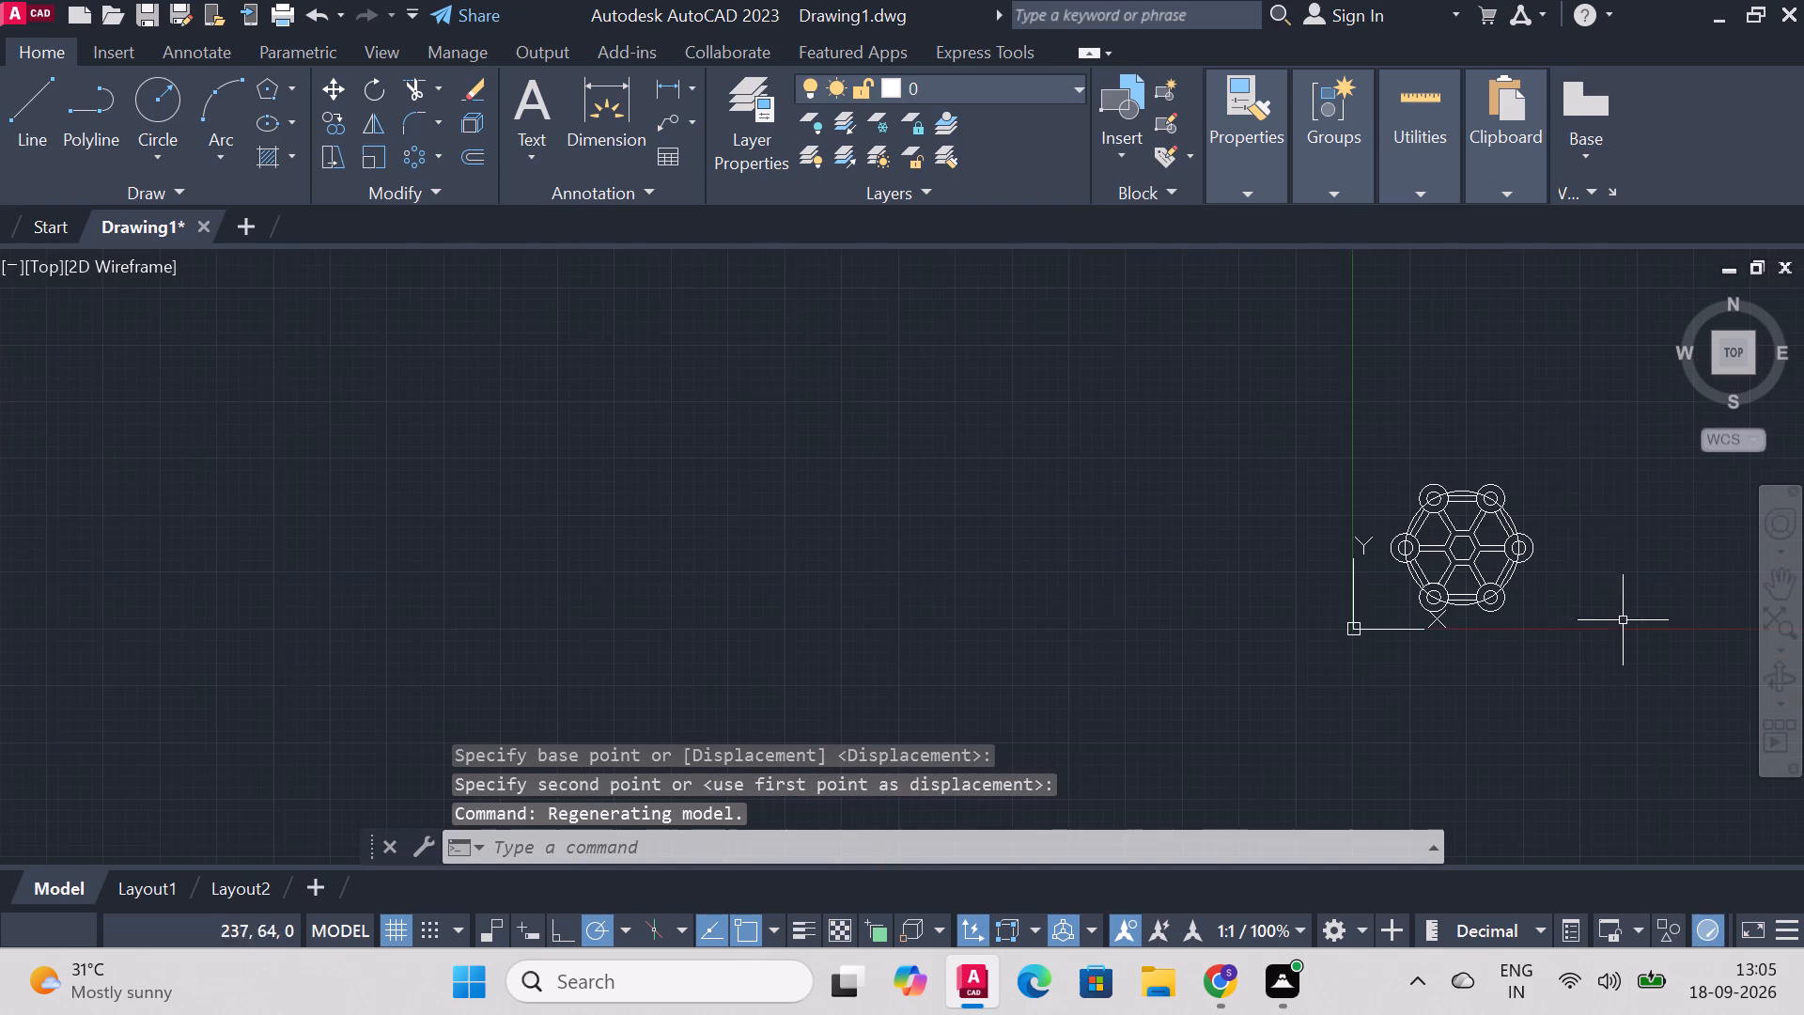
{"action": "scroll", "coordinate": [1623, 627], "scroll_direction": "up", "scroll_amount": 2}
{"action": "scroll", "coordinate": [1363, 297], "scroll_direction": "down", "scroll_amount": 2}
{"action": "scroll", "coordinate": [1426, 272], "scroll_direction": "up", "scroll_amount": 2}
{"action": "scroll", "coordinate": [1122, 309], "scroll_direction": "up", "scroll_amount": 1}
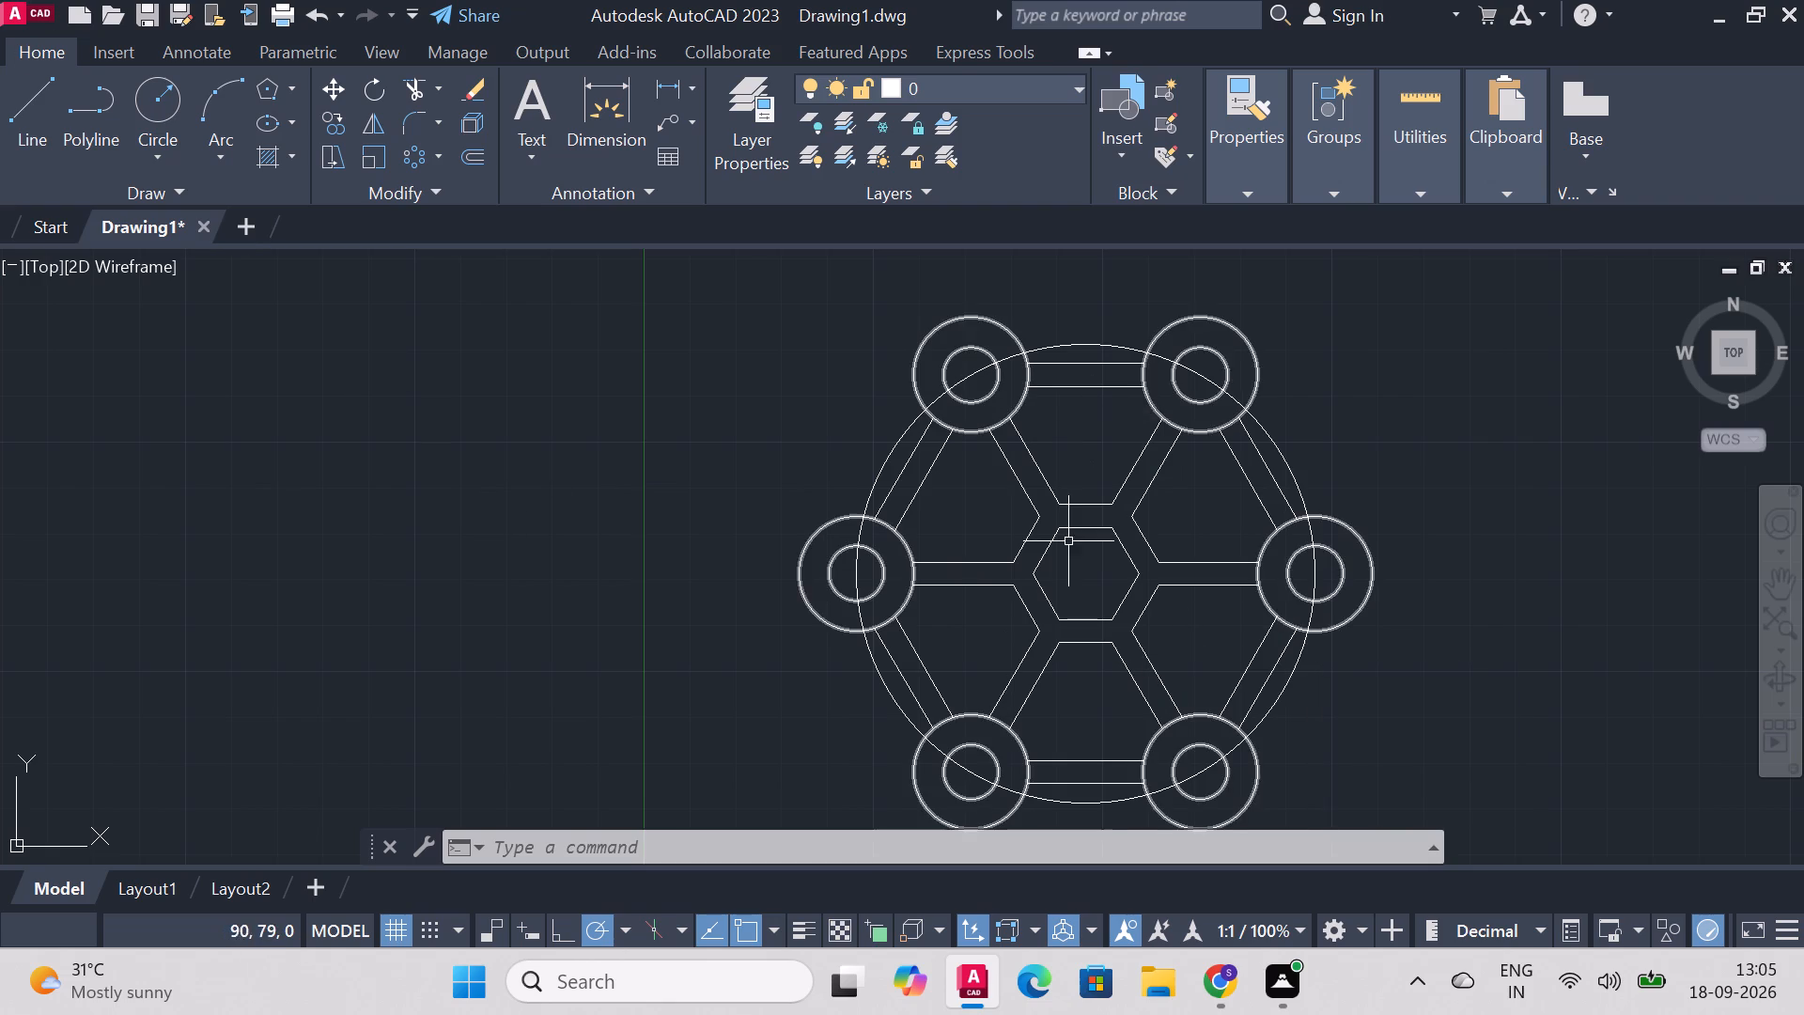
{"action": "left_click", "coordinate": [1148, 747]}
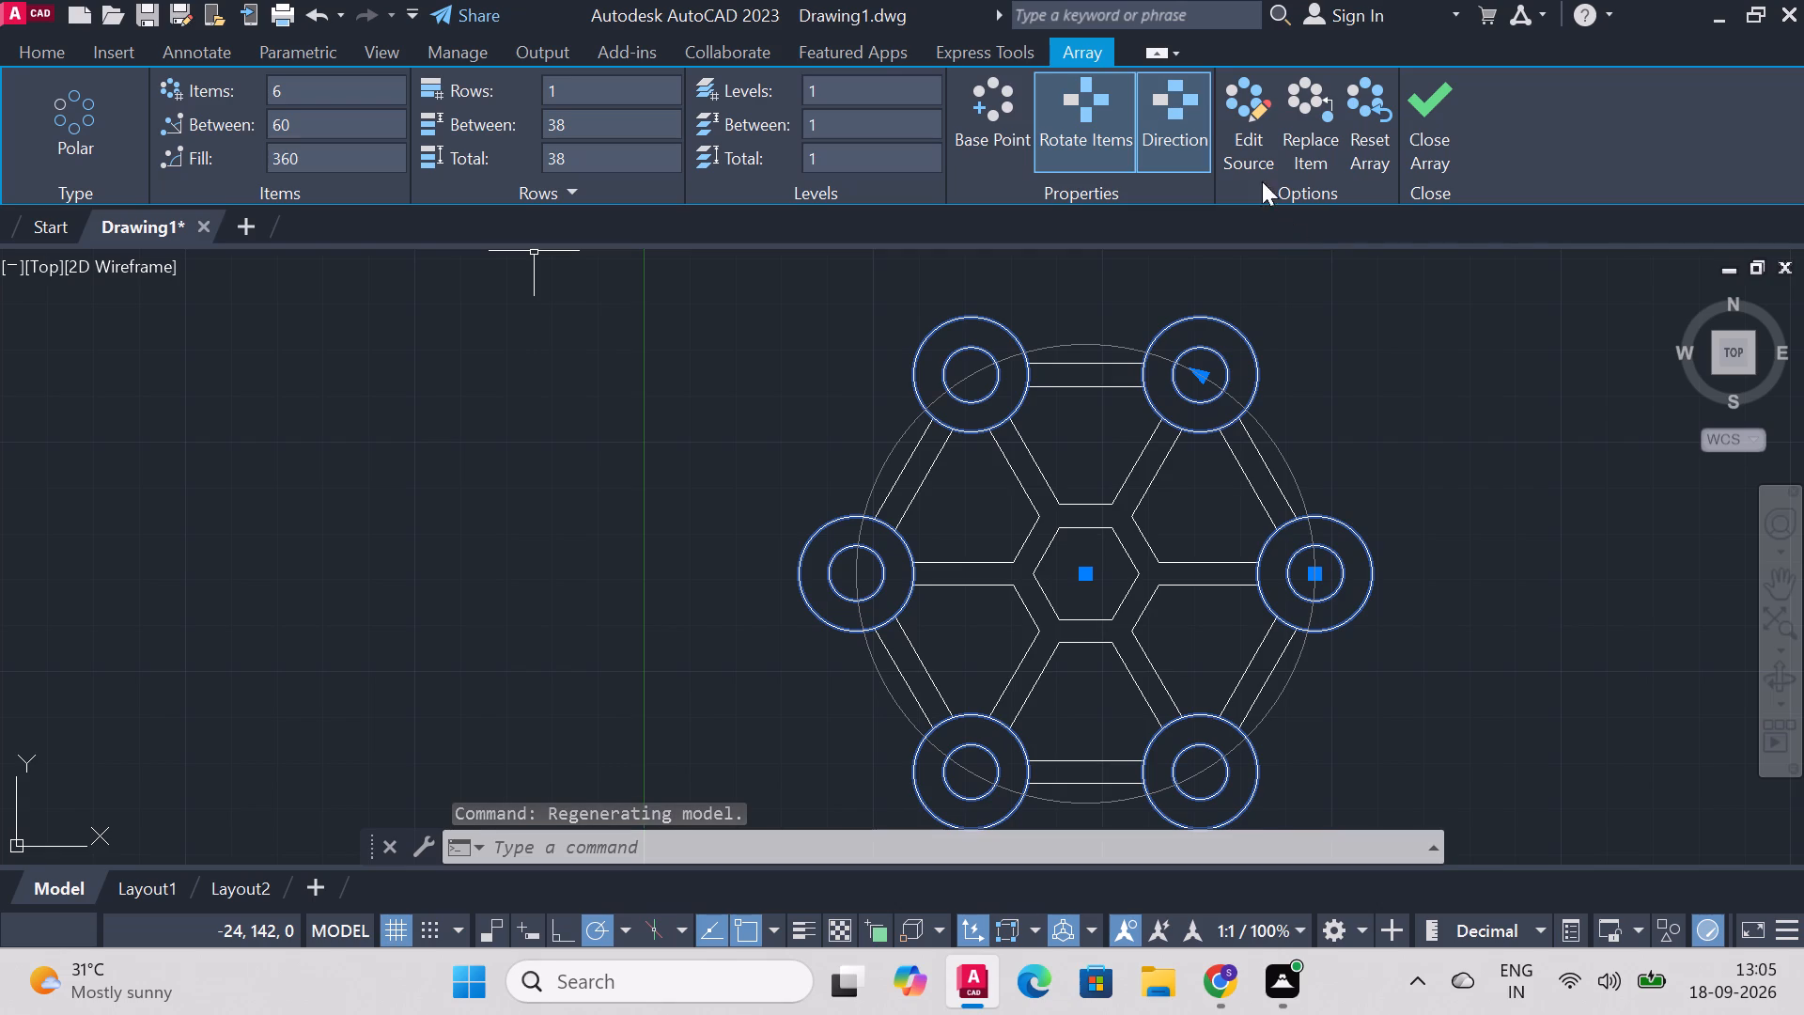
{"action": "left_click", "coordinate": [1019, 117]}
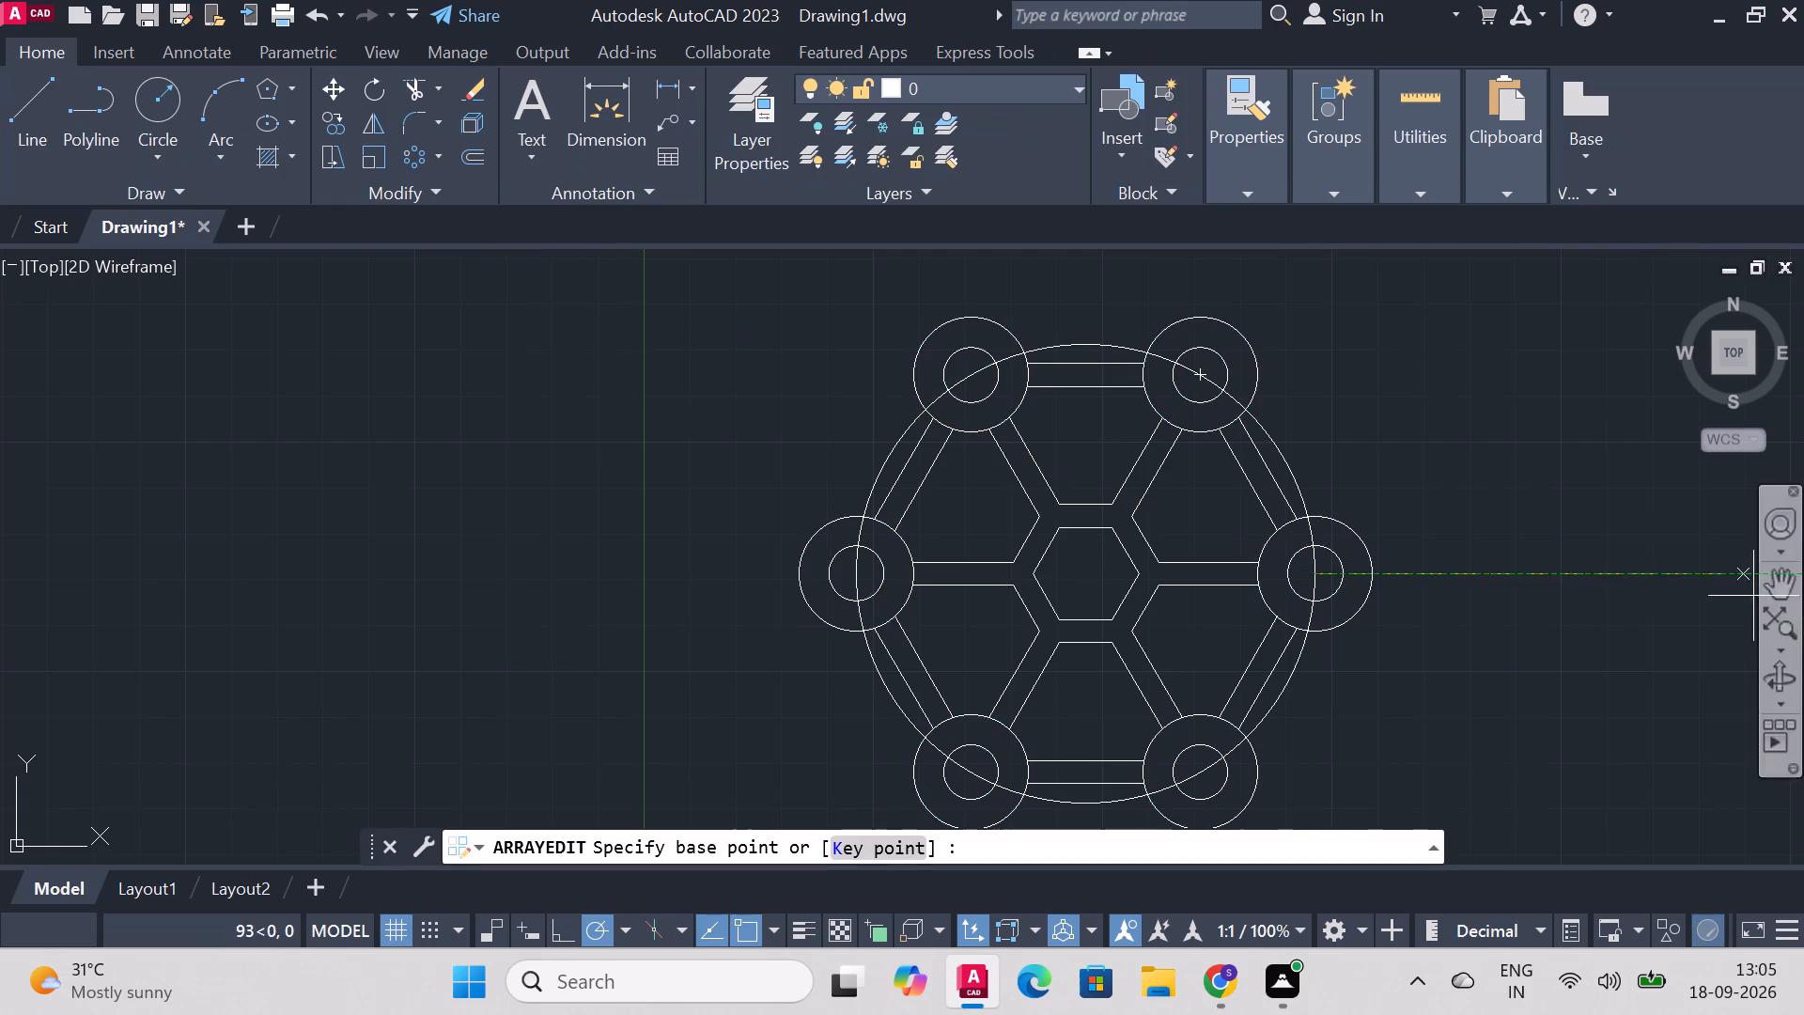
{"action": "key", "text": "Escape"}
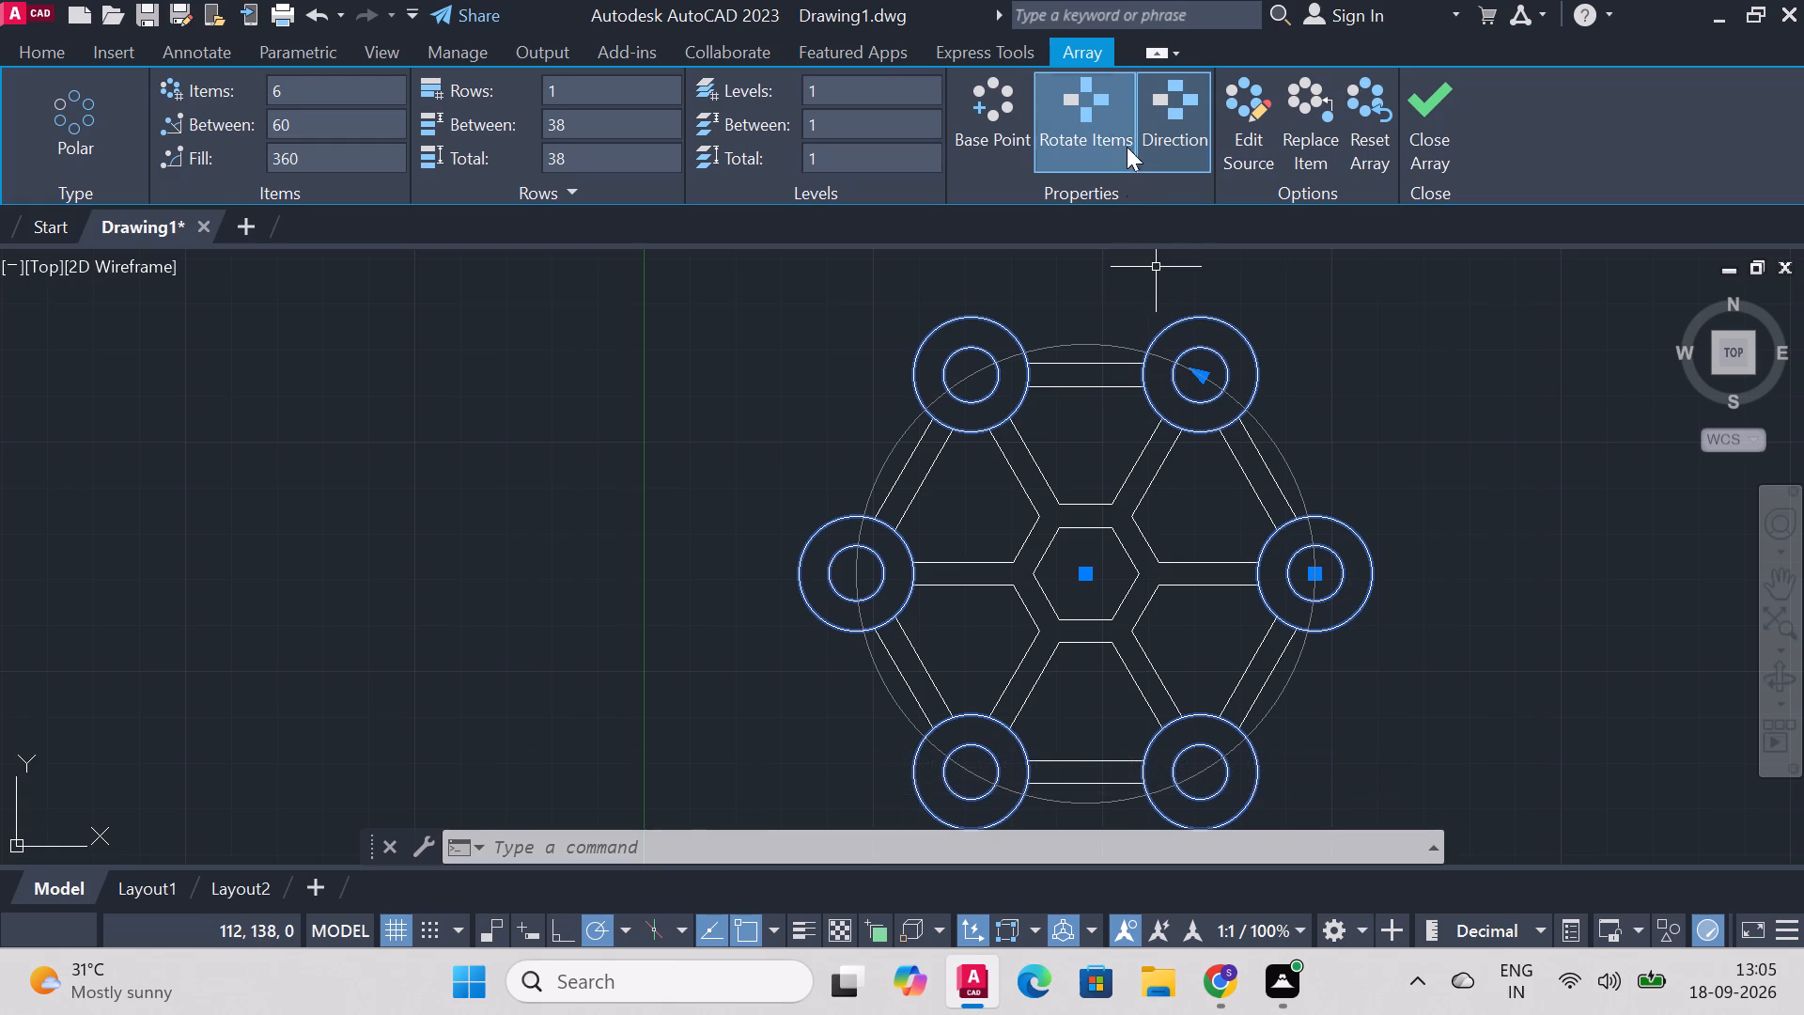
{"action": "left_click", "coordinate": [1165, 119]}
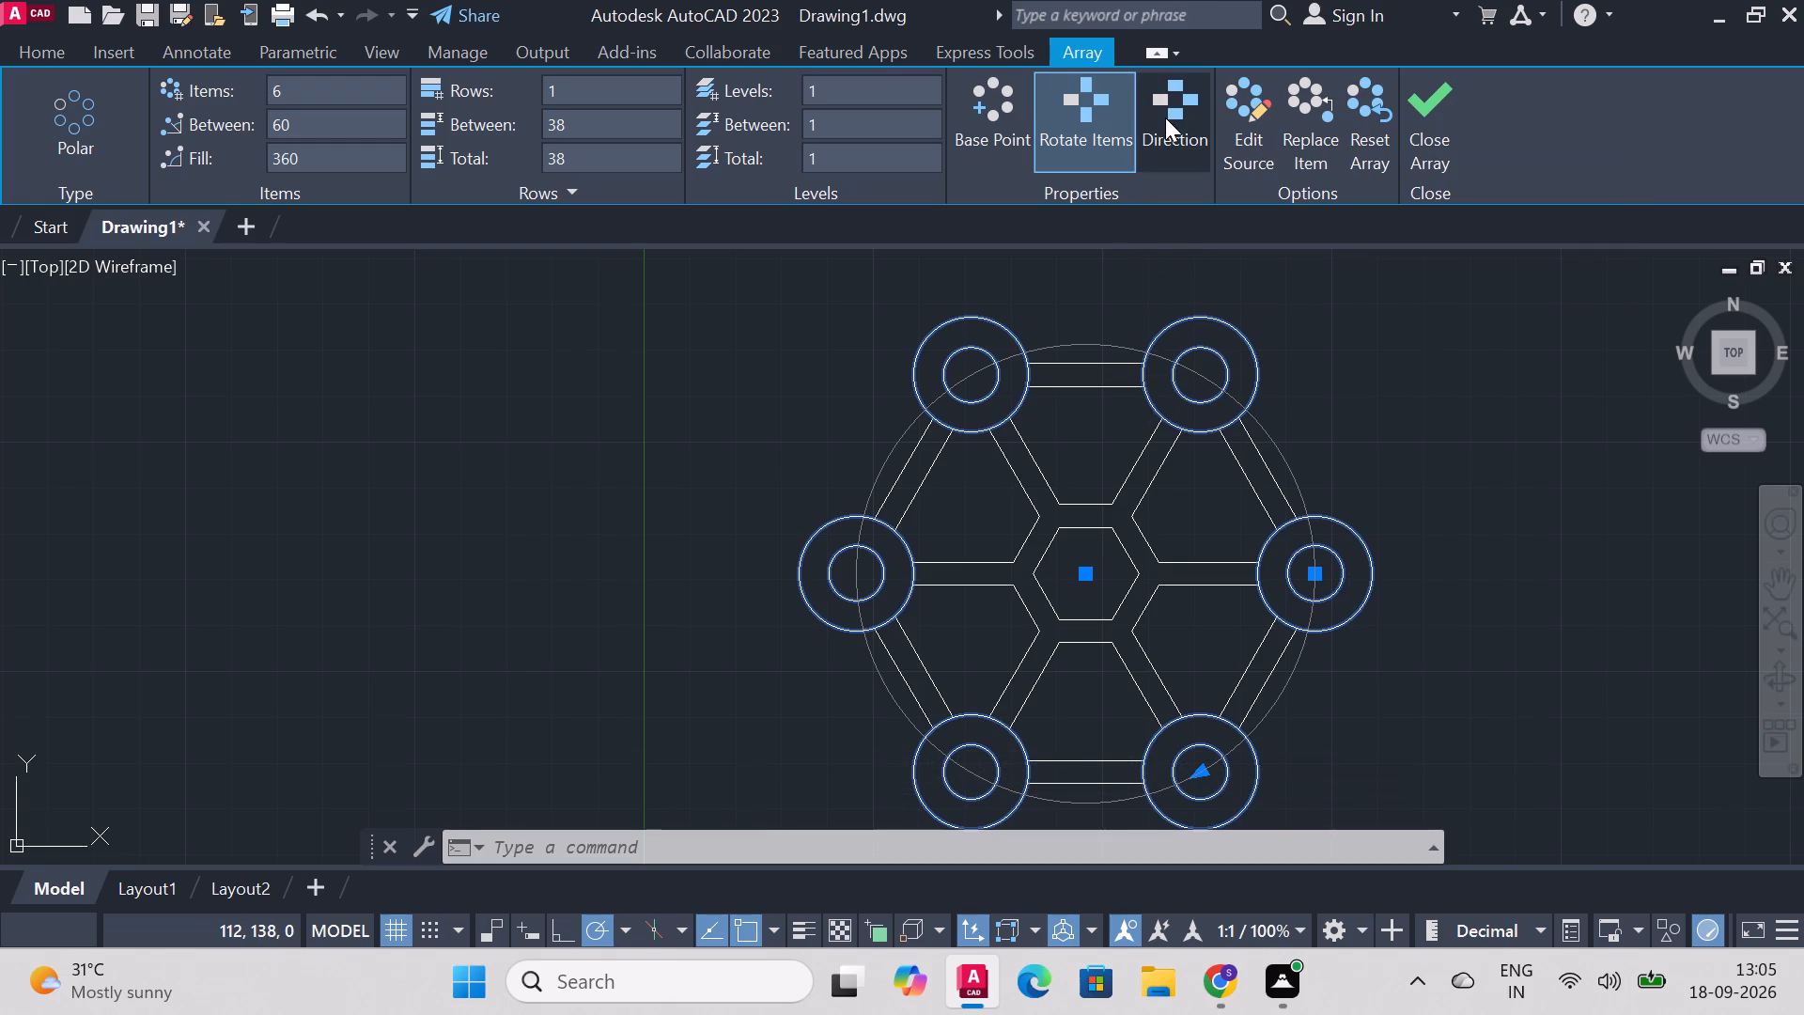
{"action": "left_click", "coordinate": [1098, 128]}
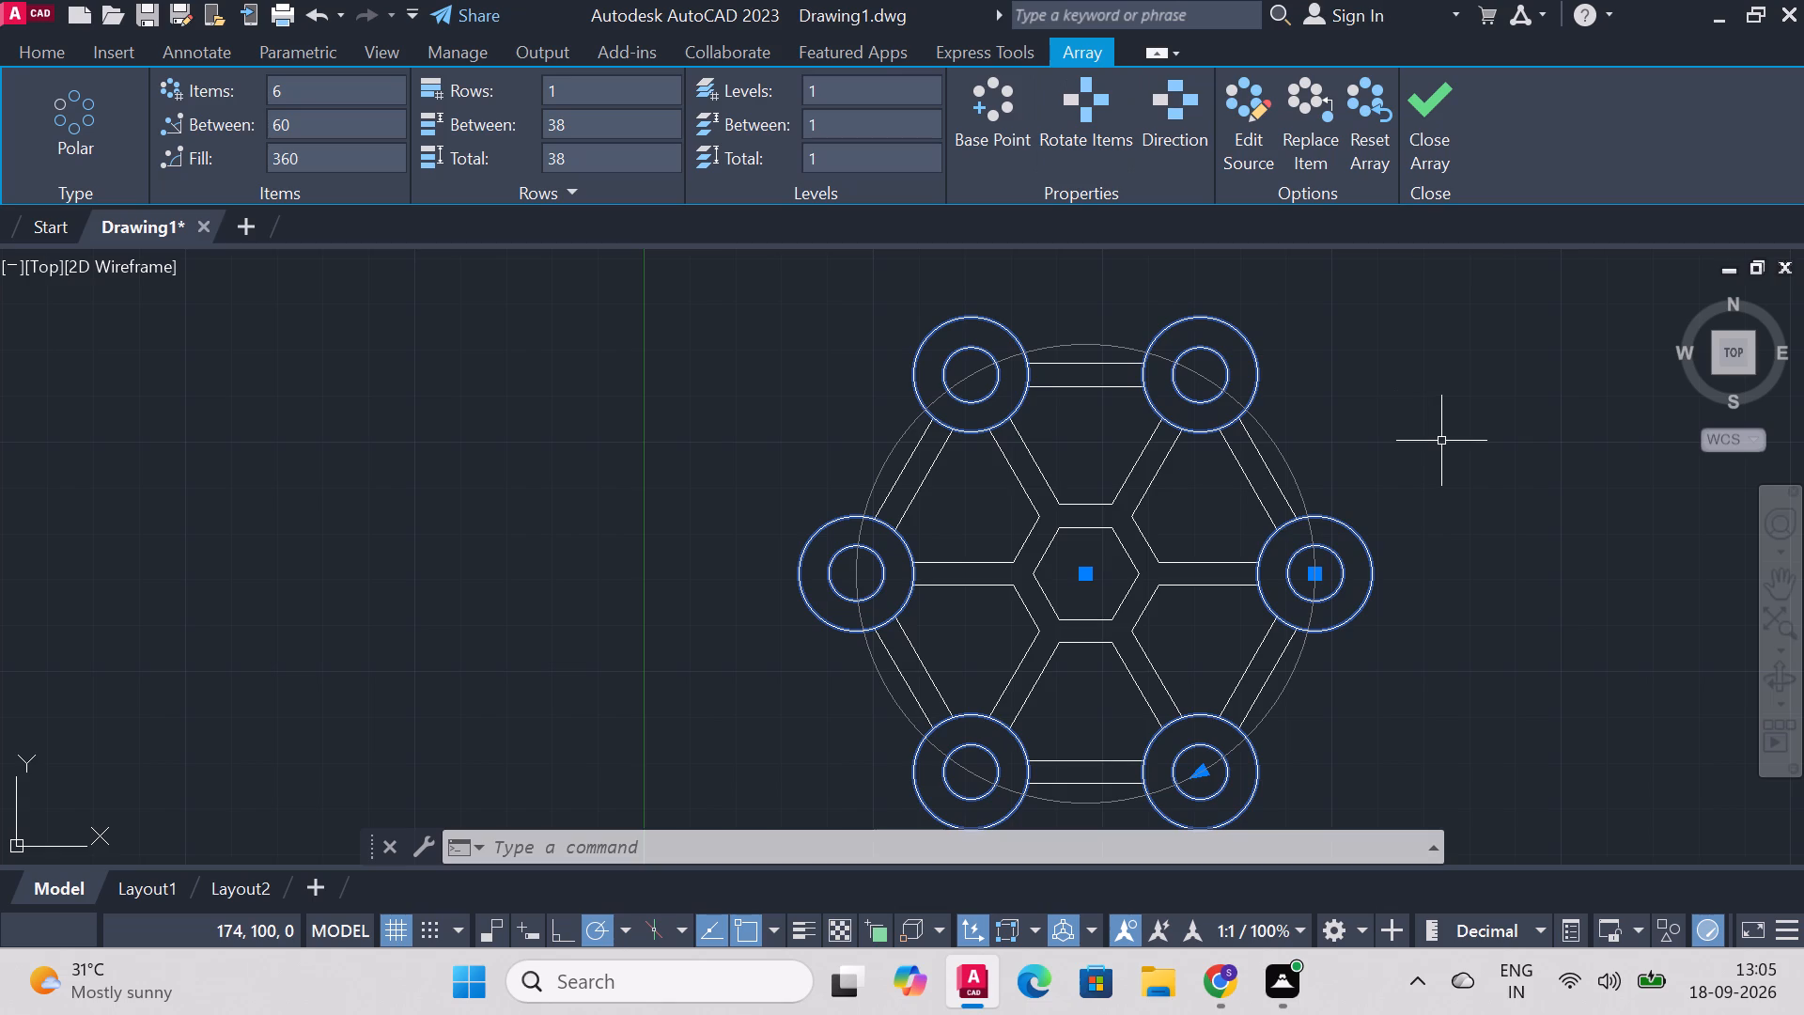
{"action": "left_click", "coordinate": [1431, 108]}
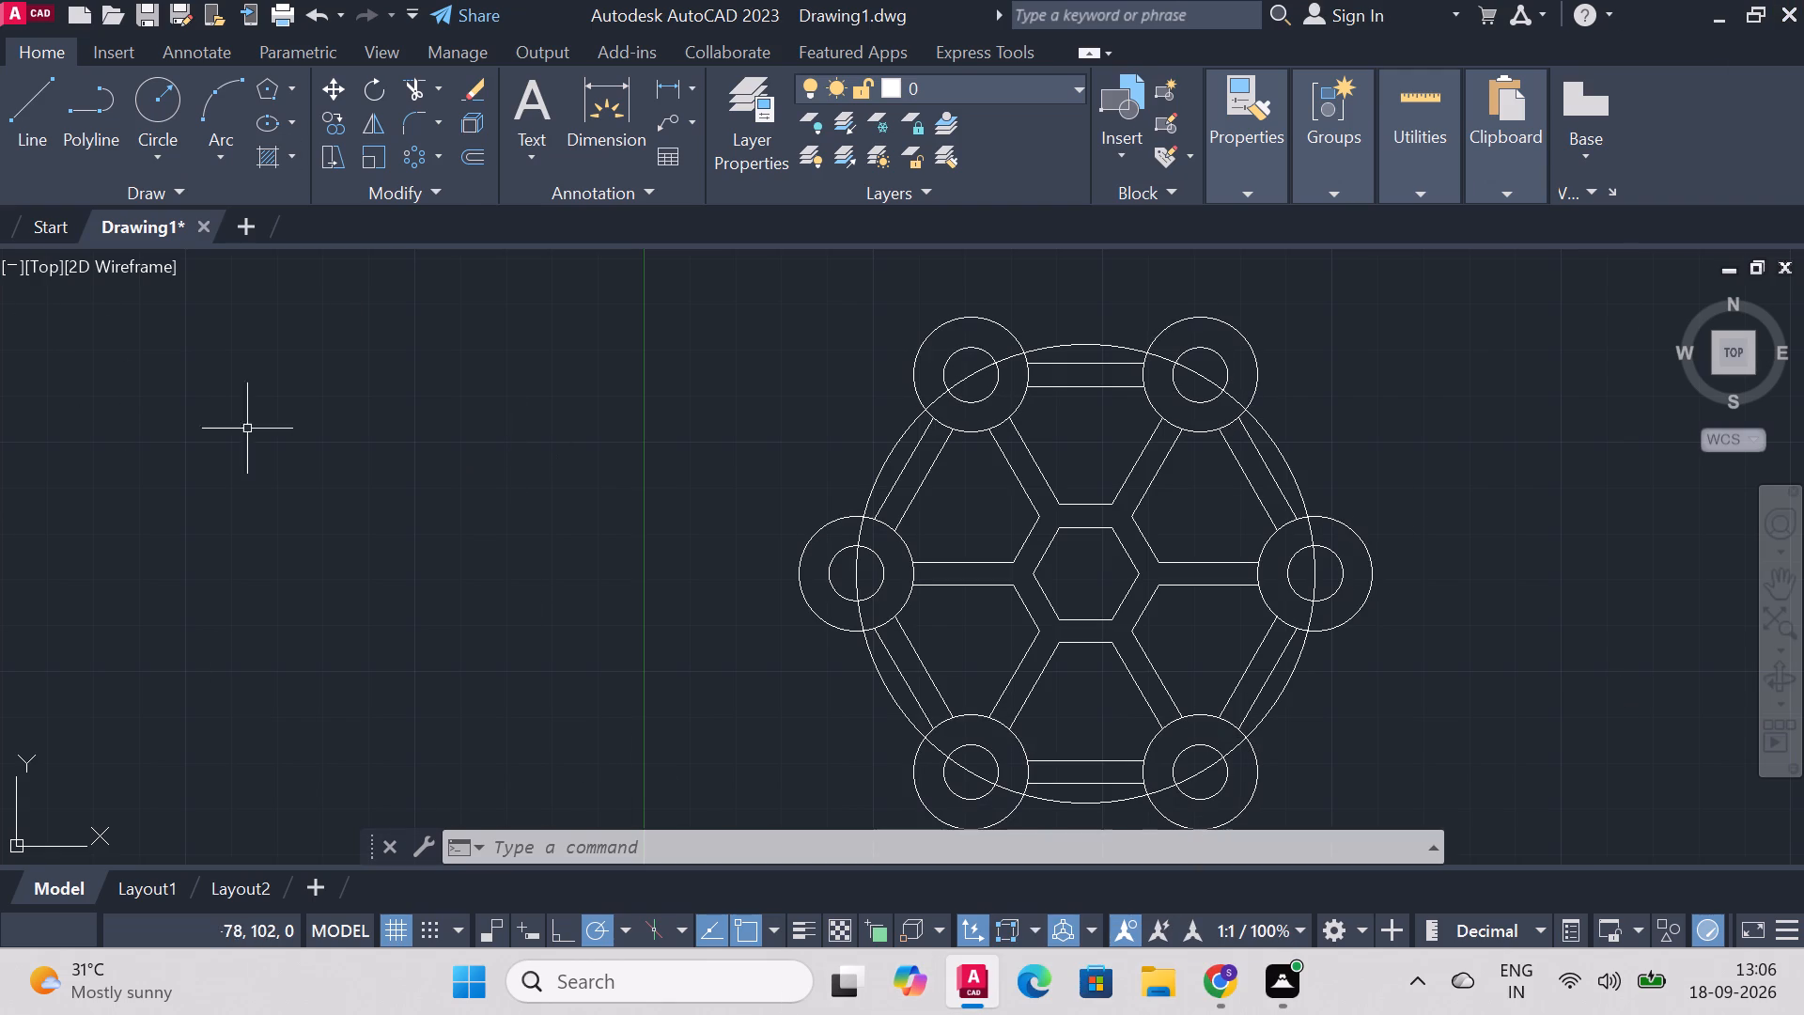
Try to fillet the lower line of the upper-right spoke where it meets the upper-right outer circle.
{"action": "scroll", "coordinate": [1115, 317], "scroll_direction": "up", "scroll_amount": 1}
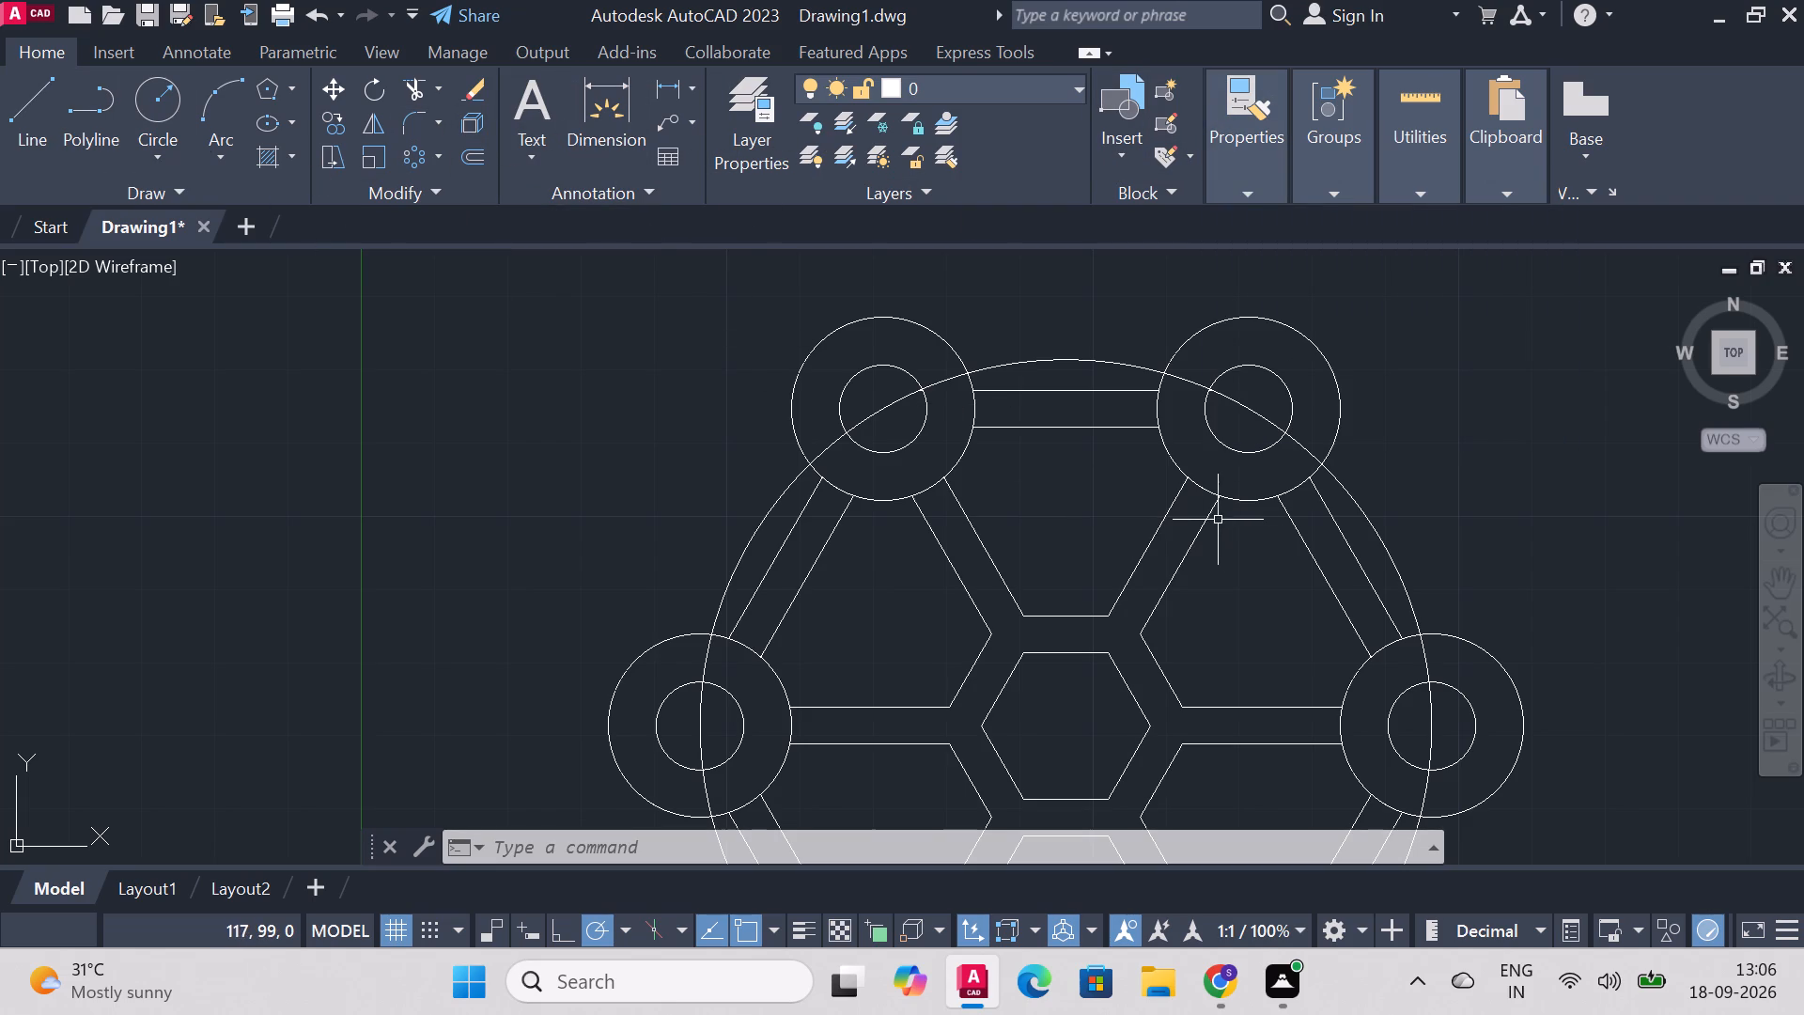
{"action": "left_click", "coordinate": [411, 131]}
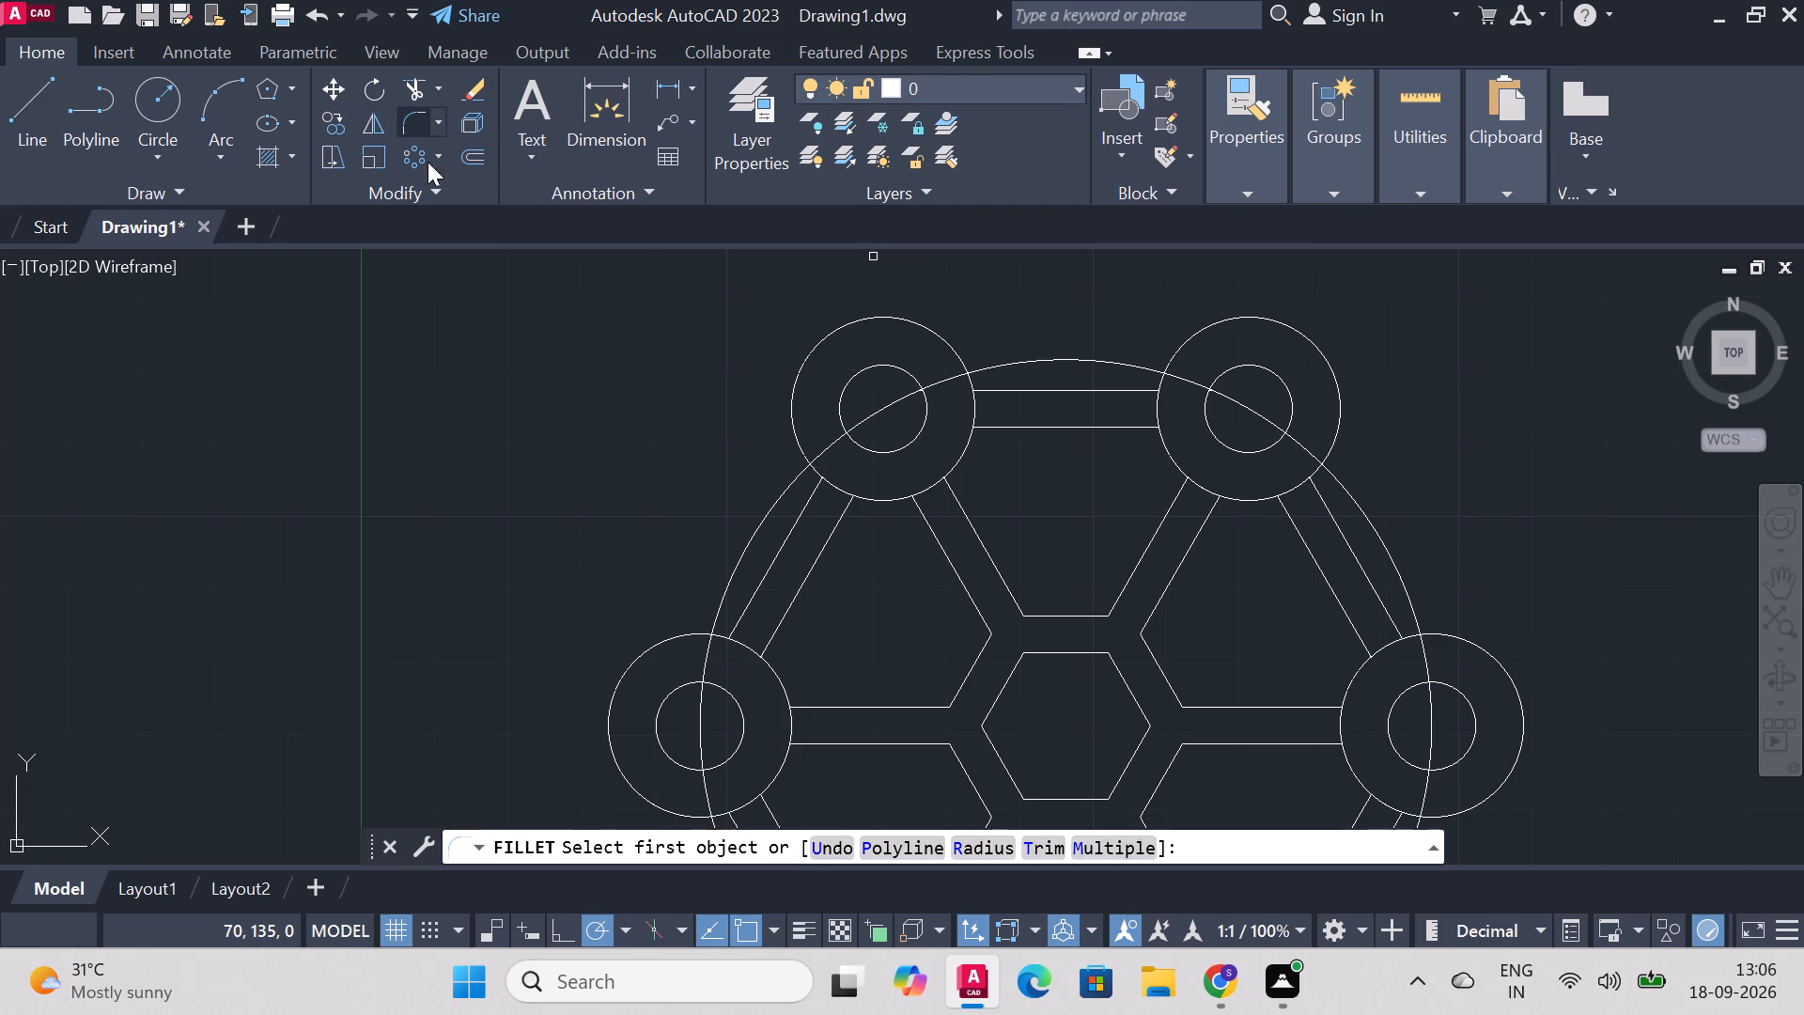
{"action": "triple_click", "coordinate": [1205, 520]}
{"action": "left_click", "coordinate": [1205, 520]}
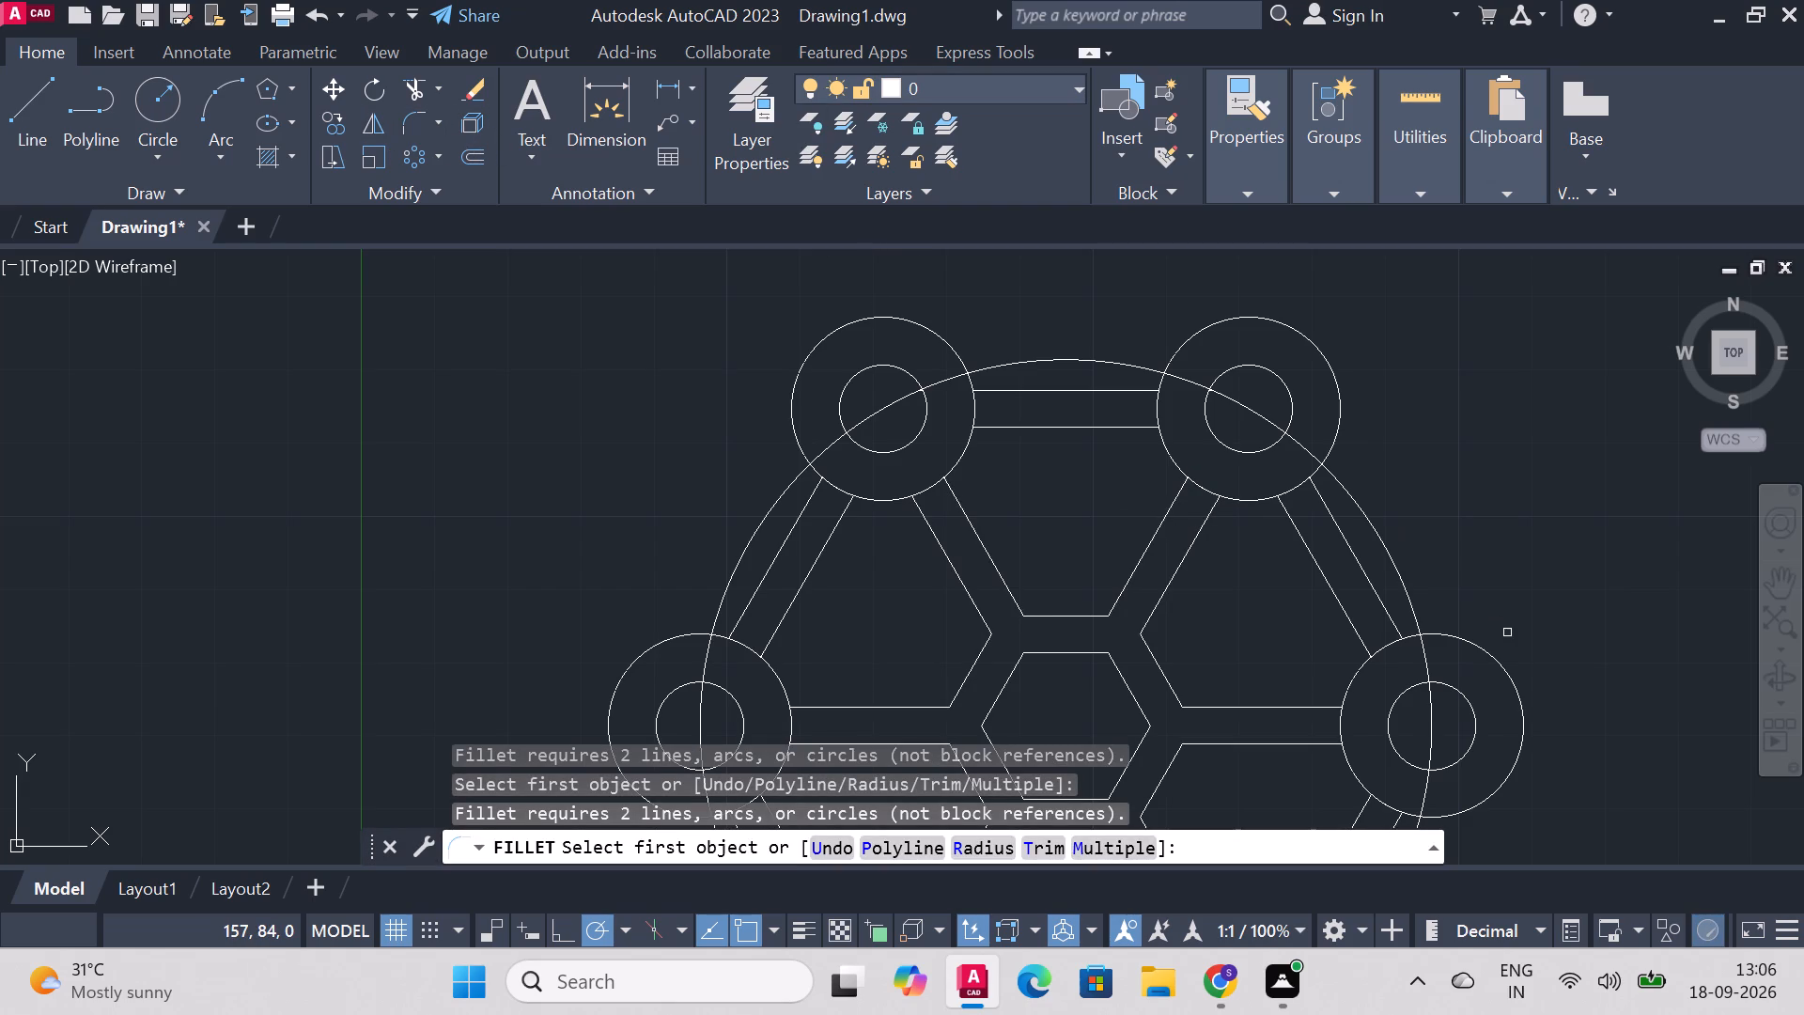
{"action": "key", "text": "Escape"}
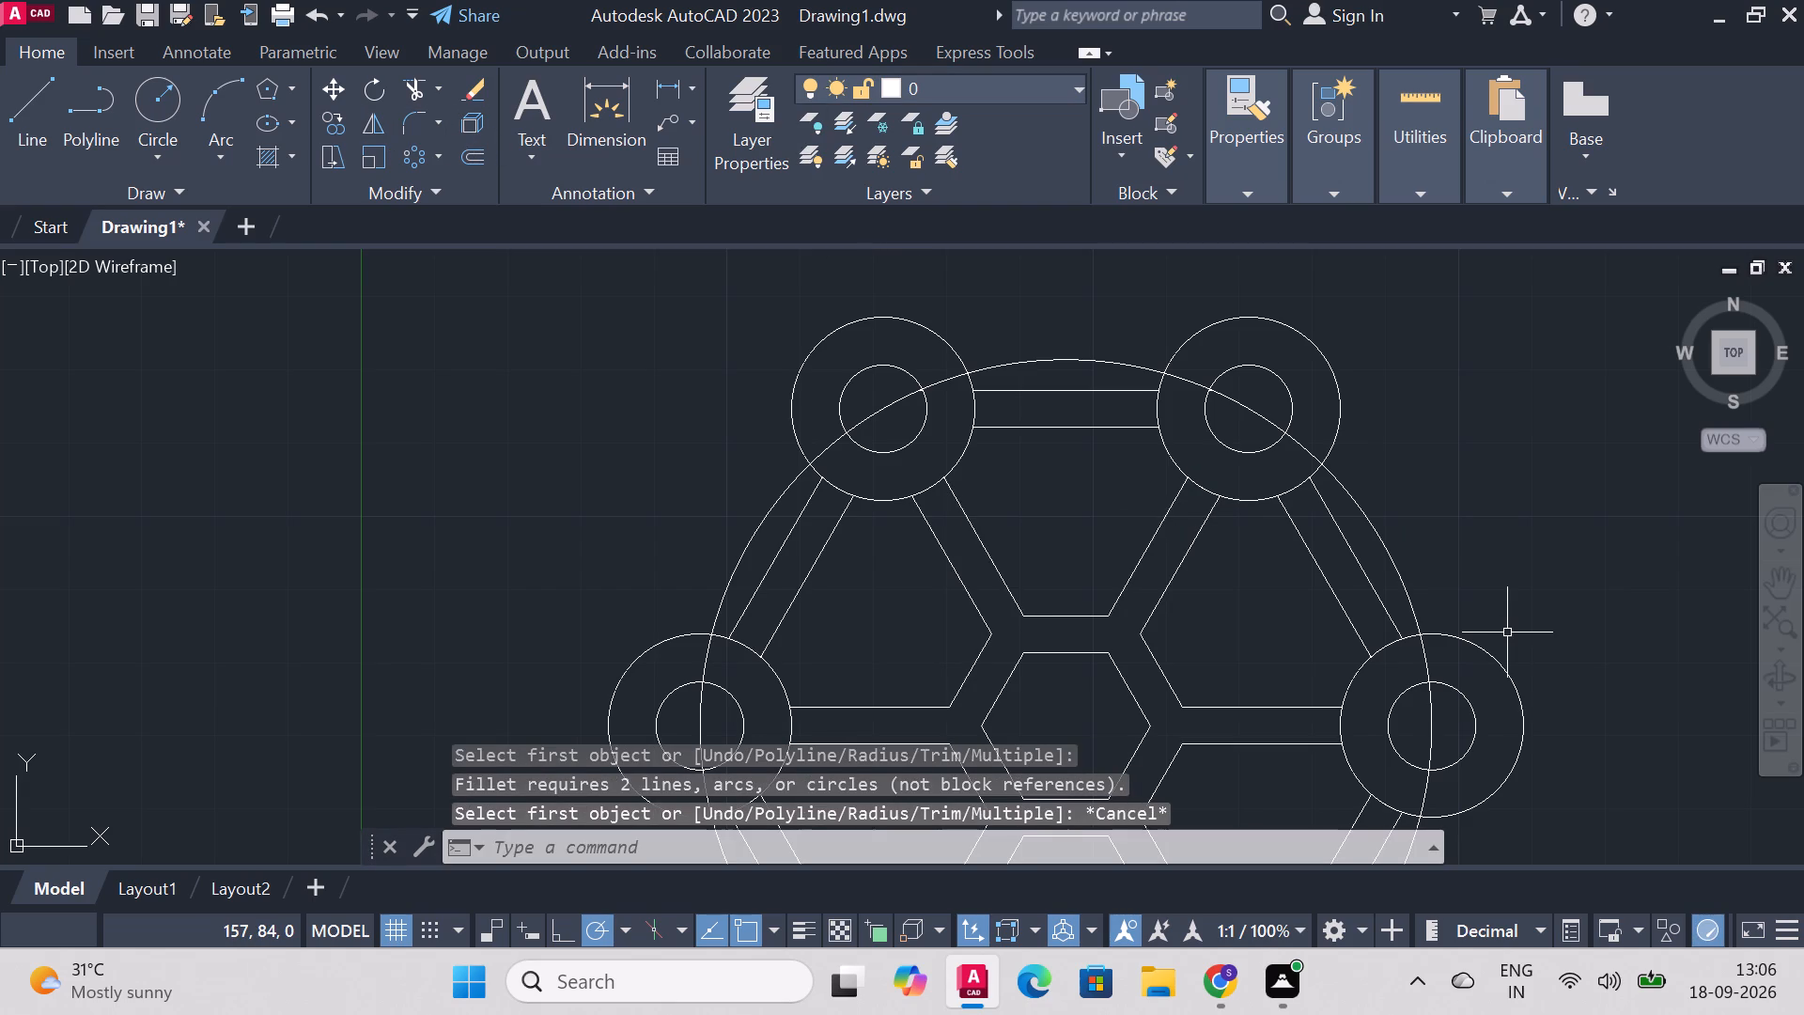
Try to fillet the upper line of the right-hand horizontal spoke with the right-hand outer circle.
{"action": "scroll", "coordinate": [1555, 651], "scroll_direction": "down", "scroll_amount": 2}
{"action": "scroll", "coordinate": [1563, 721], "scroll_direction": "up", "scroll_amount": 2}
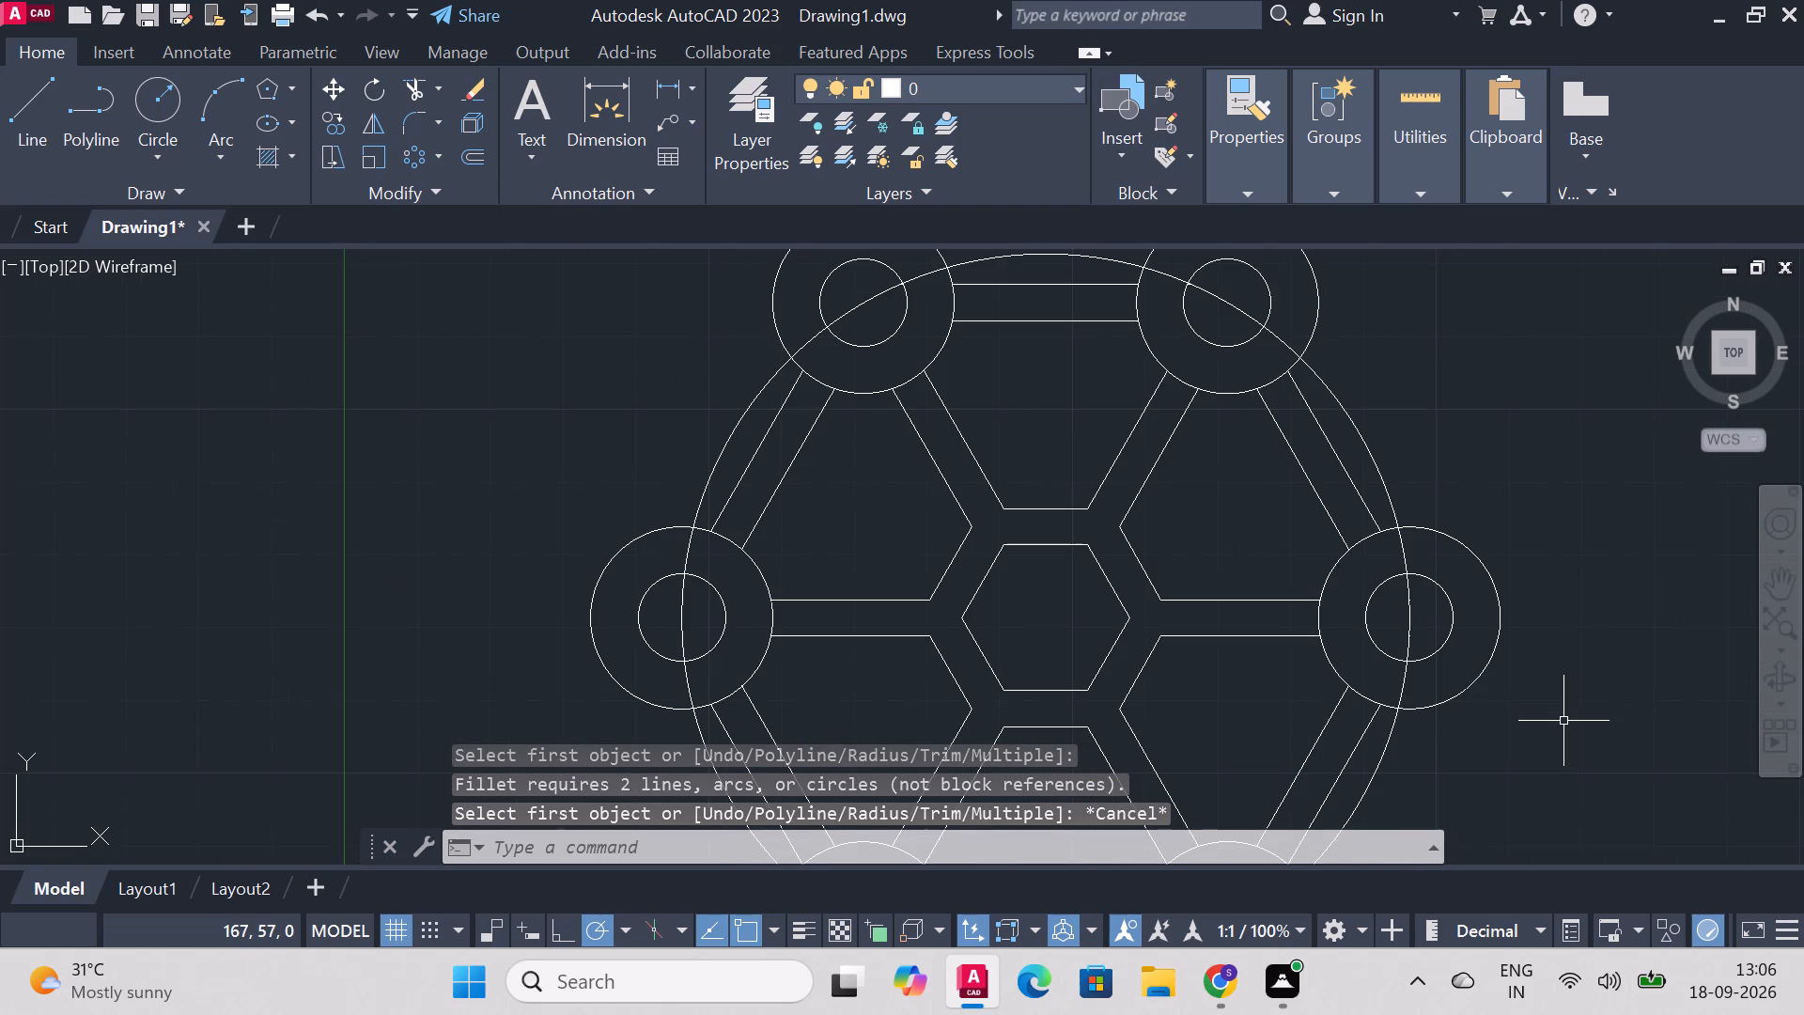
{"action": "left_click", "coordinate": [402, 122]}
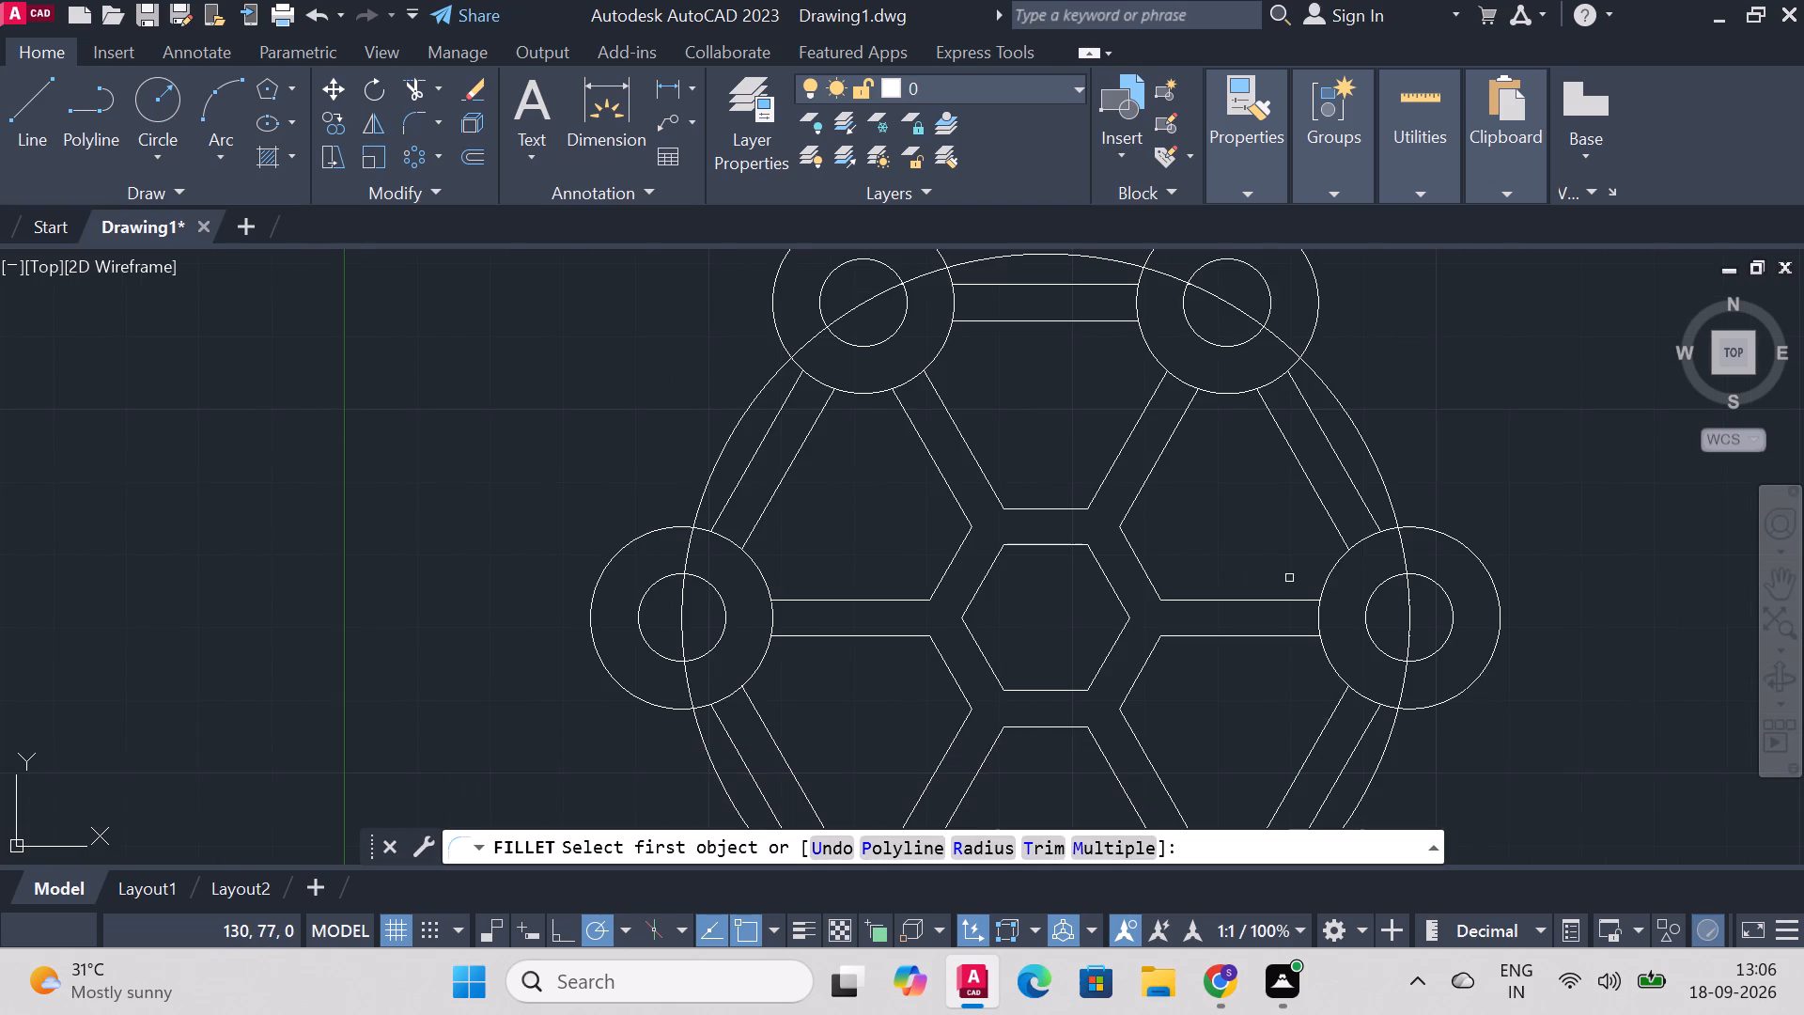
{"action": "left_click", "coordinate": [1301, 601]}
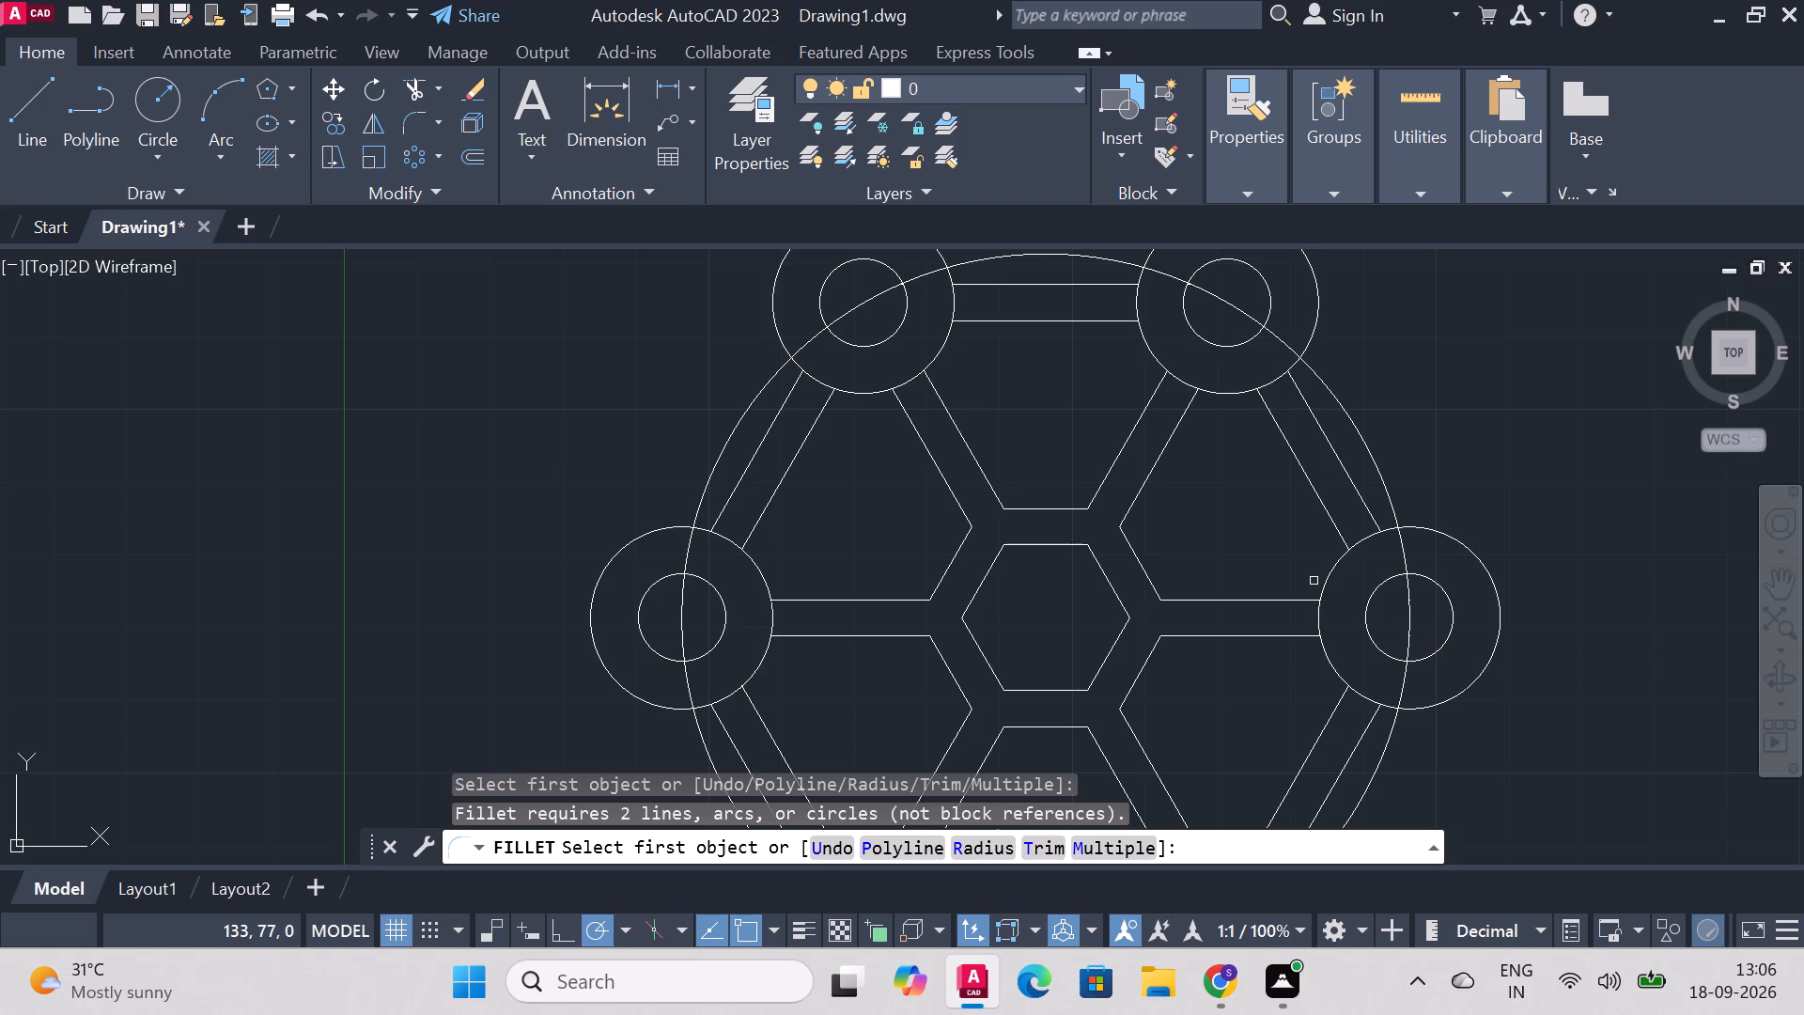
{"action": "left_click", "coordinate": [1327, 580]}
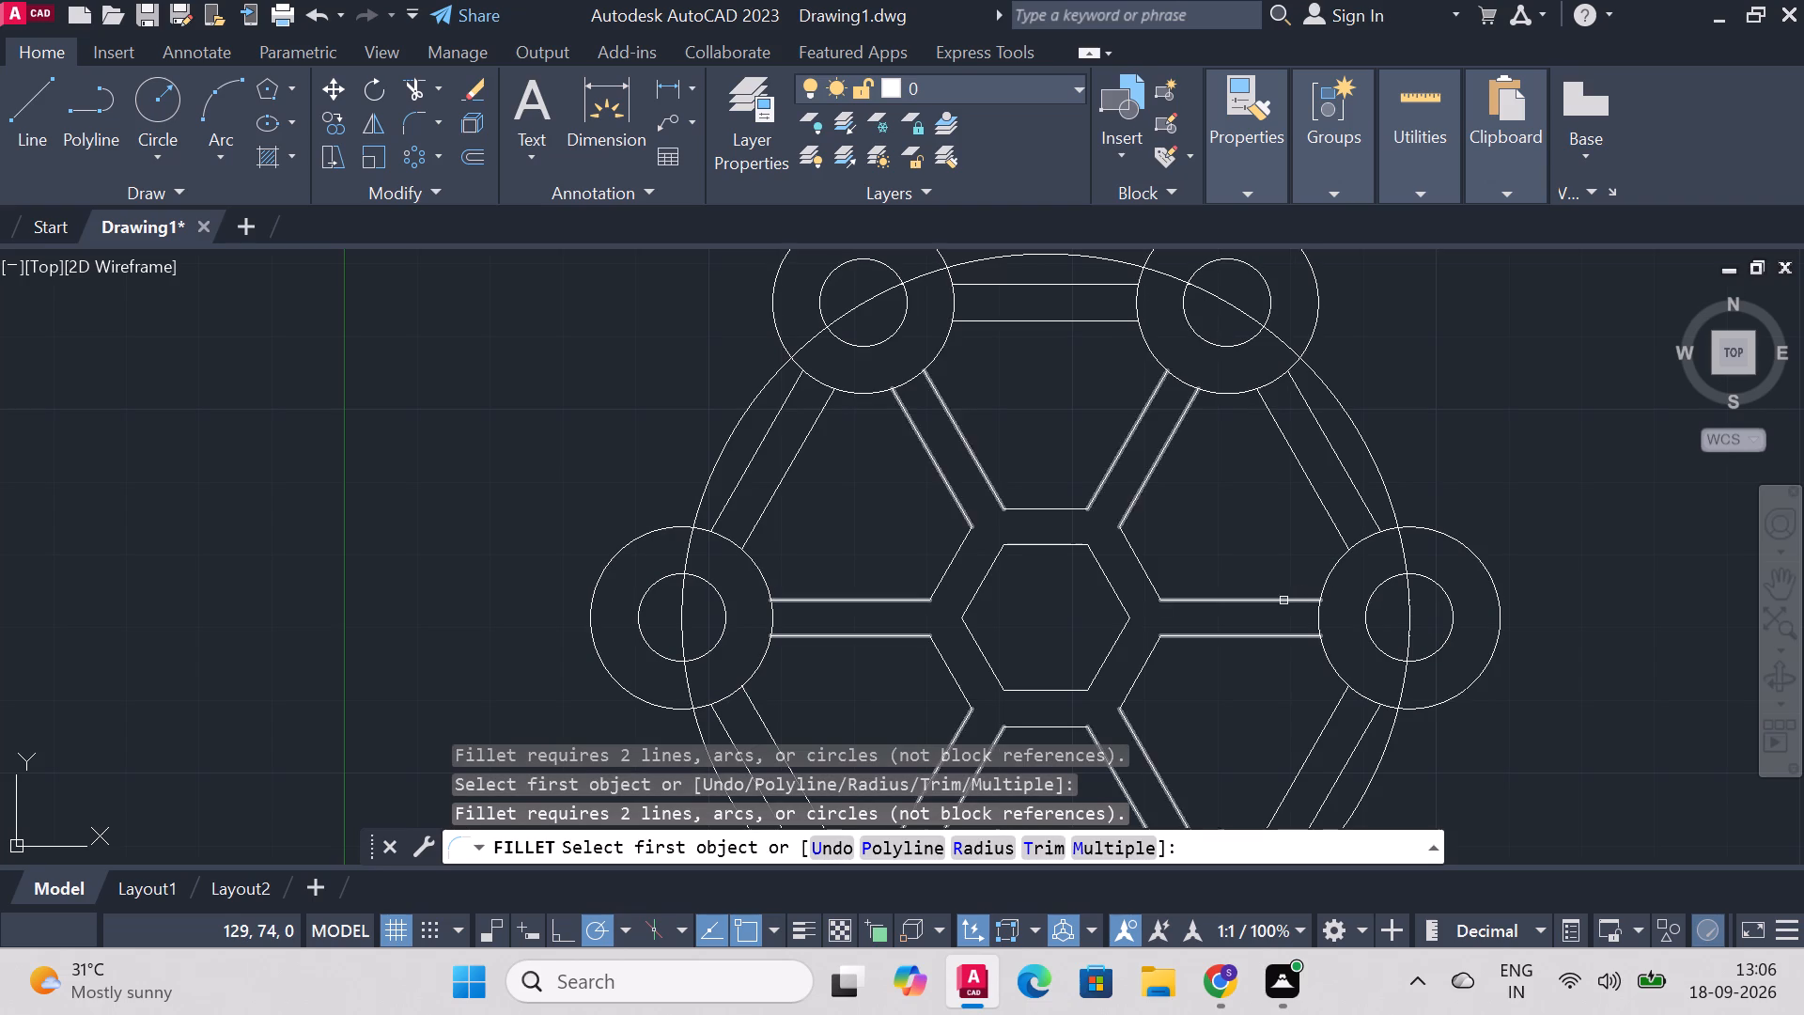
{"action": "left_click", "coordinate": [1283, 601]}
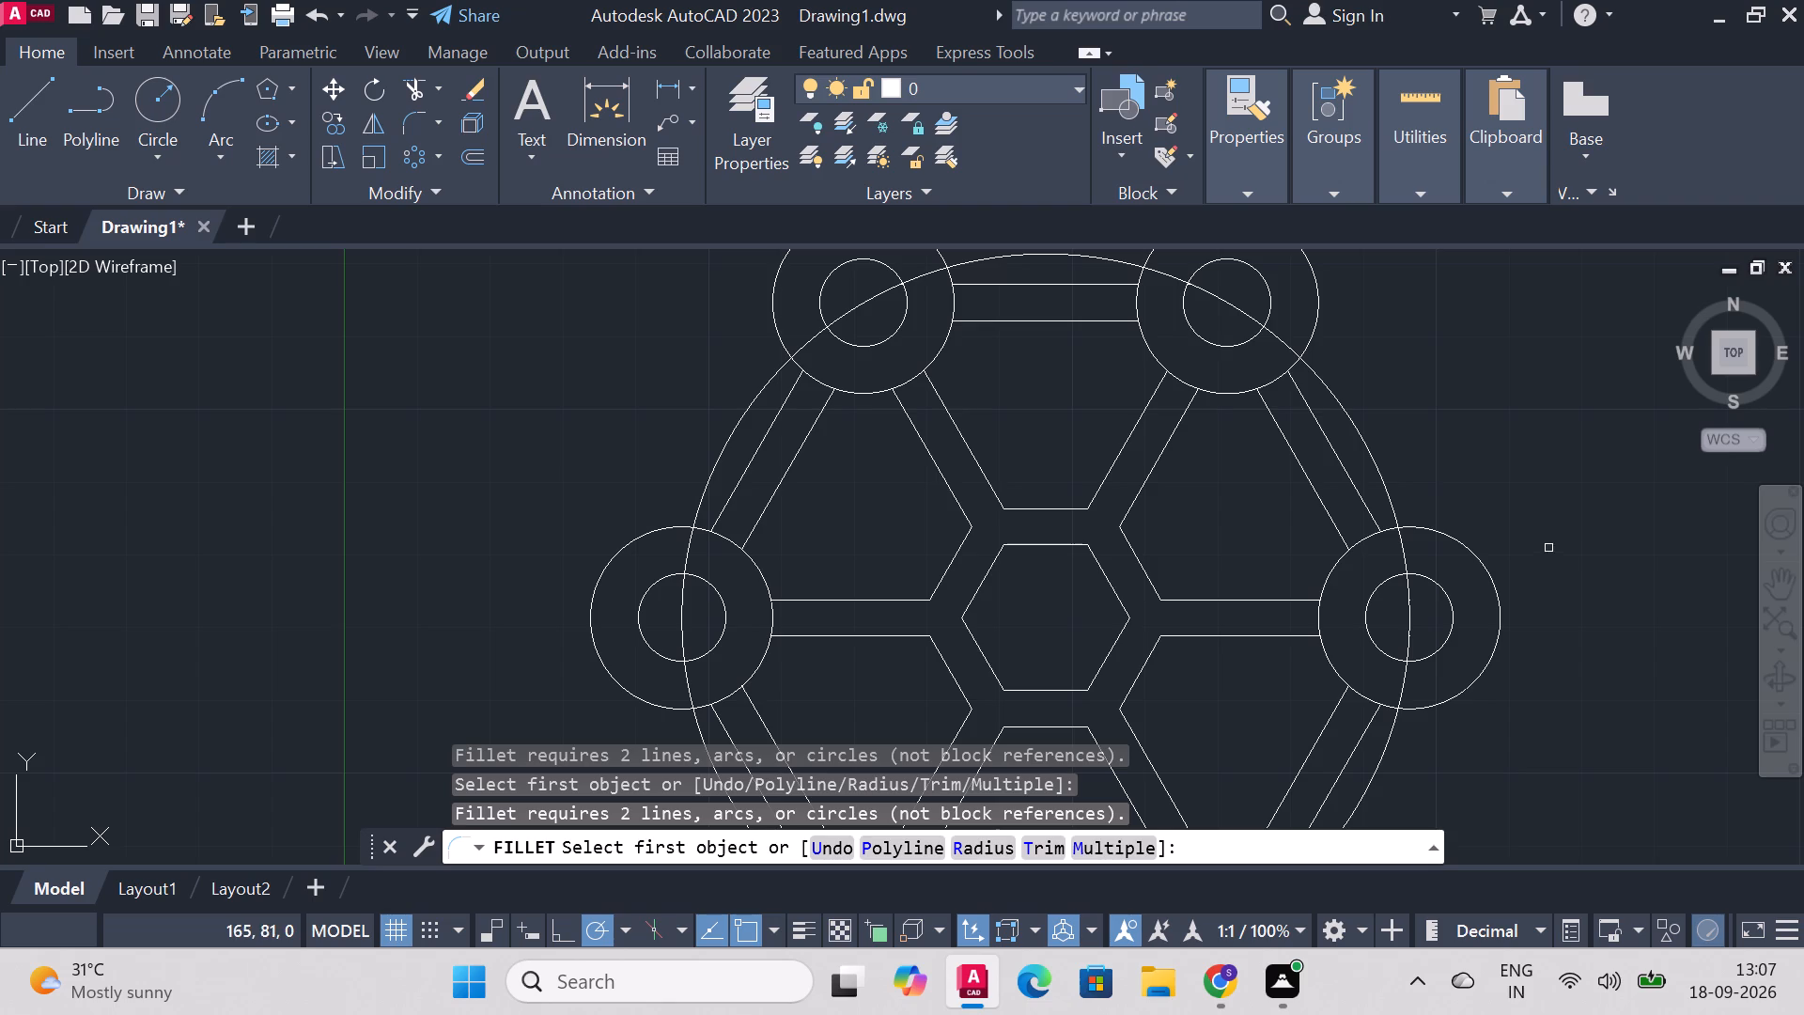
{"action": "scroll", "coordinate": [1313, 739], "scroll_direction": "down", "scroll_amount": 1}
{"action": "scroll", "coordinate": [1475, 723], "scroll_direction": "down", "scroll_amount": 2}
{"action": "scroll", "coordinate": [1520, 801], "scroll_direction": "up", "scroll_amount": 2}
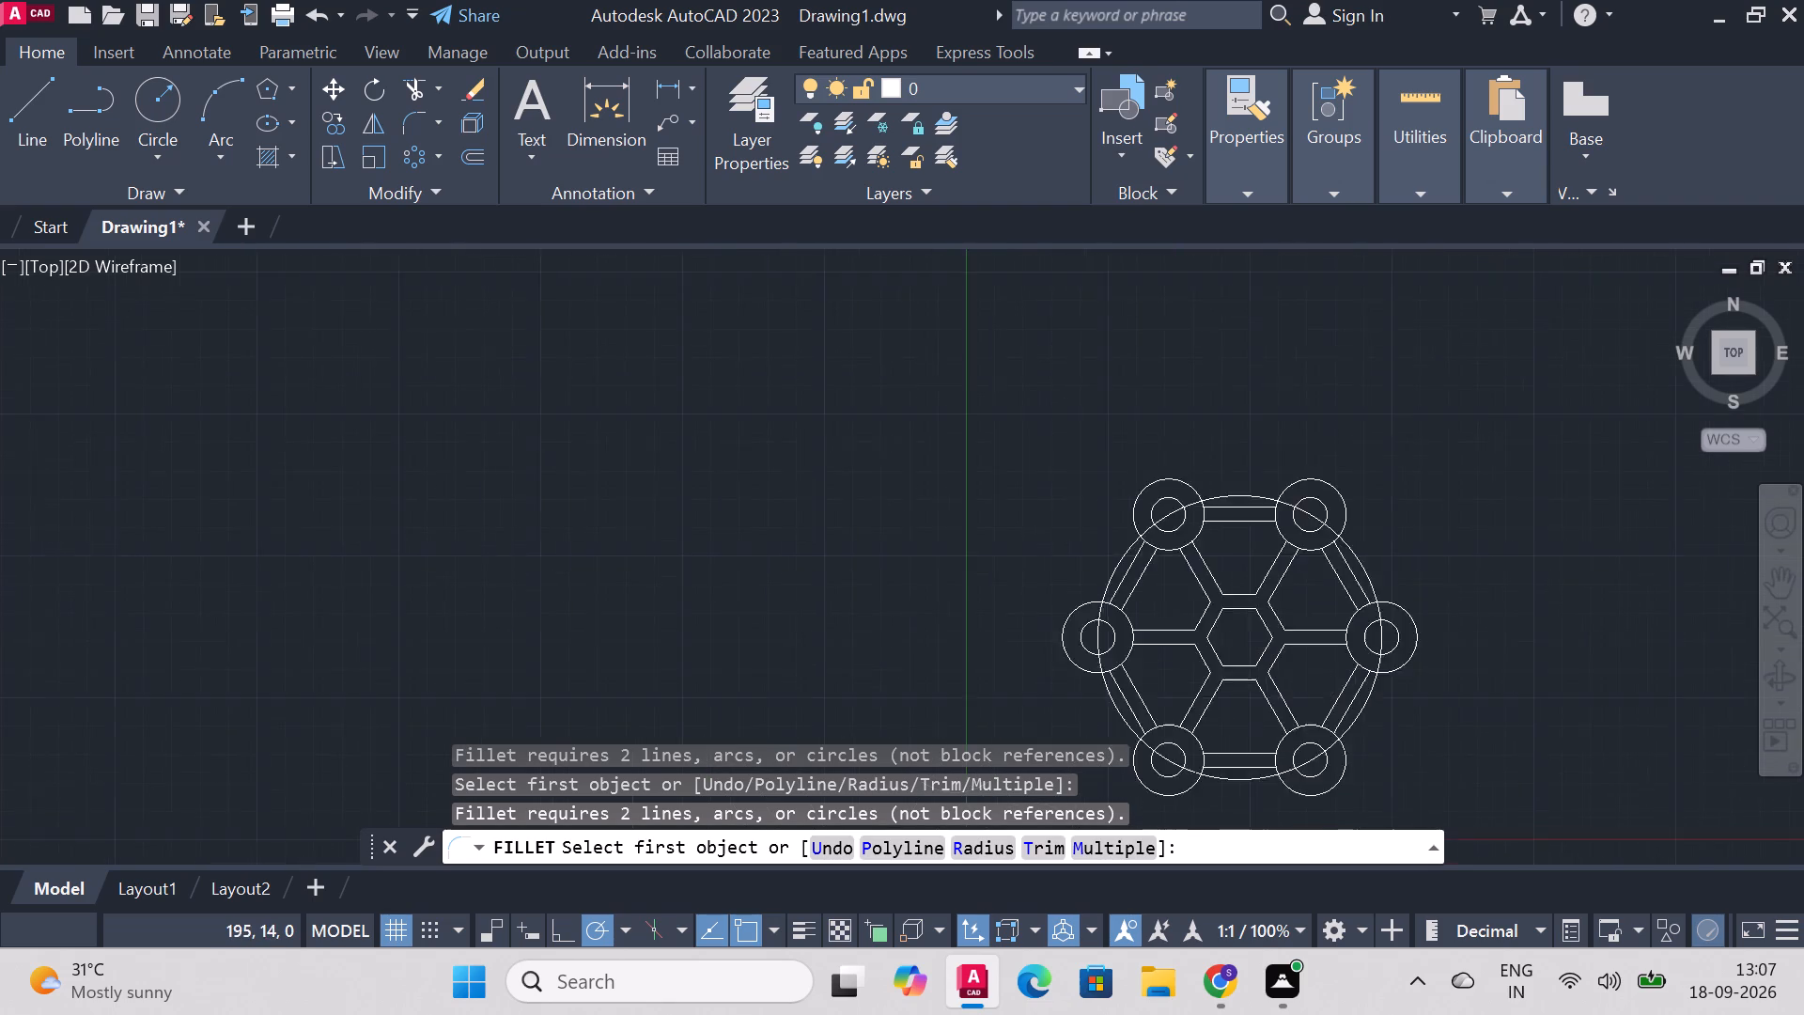
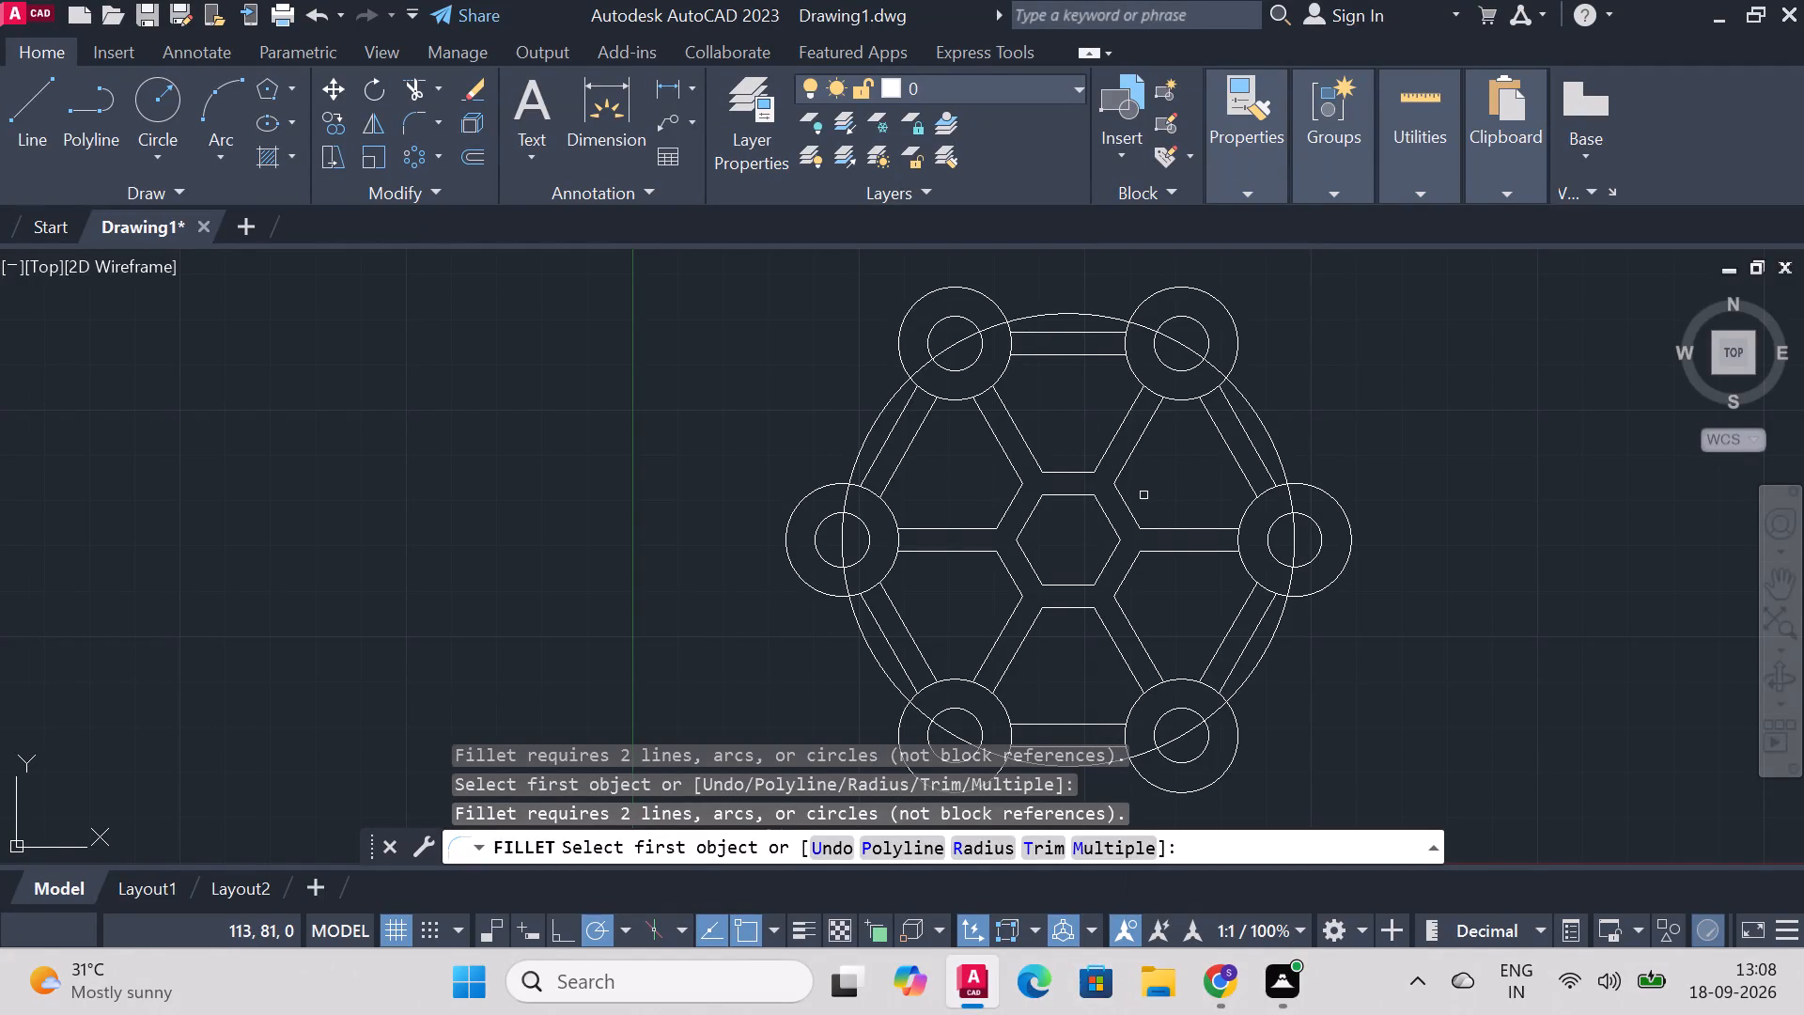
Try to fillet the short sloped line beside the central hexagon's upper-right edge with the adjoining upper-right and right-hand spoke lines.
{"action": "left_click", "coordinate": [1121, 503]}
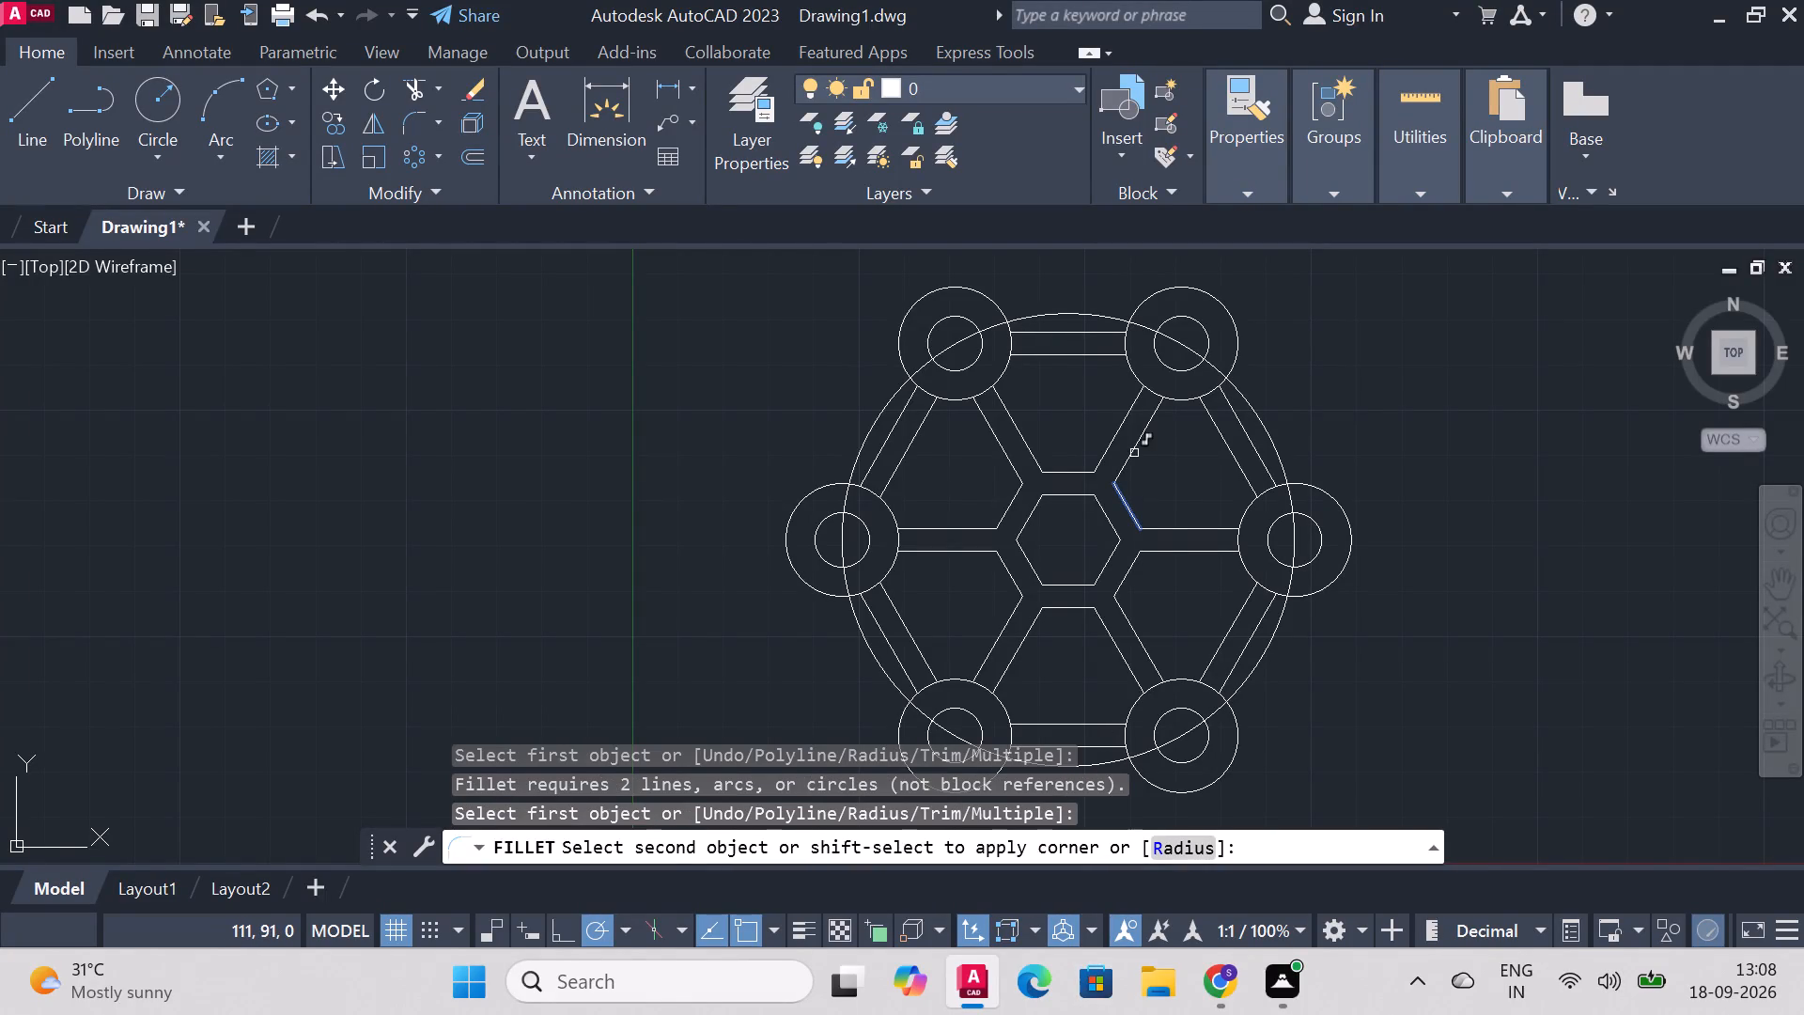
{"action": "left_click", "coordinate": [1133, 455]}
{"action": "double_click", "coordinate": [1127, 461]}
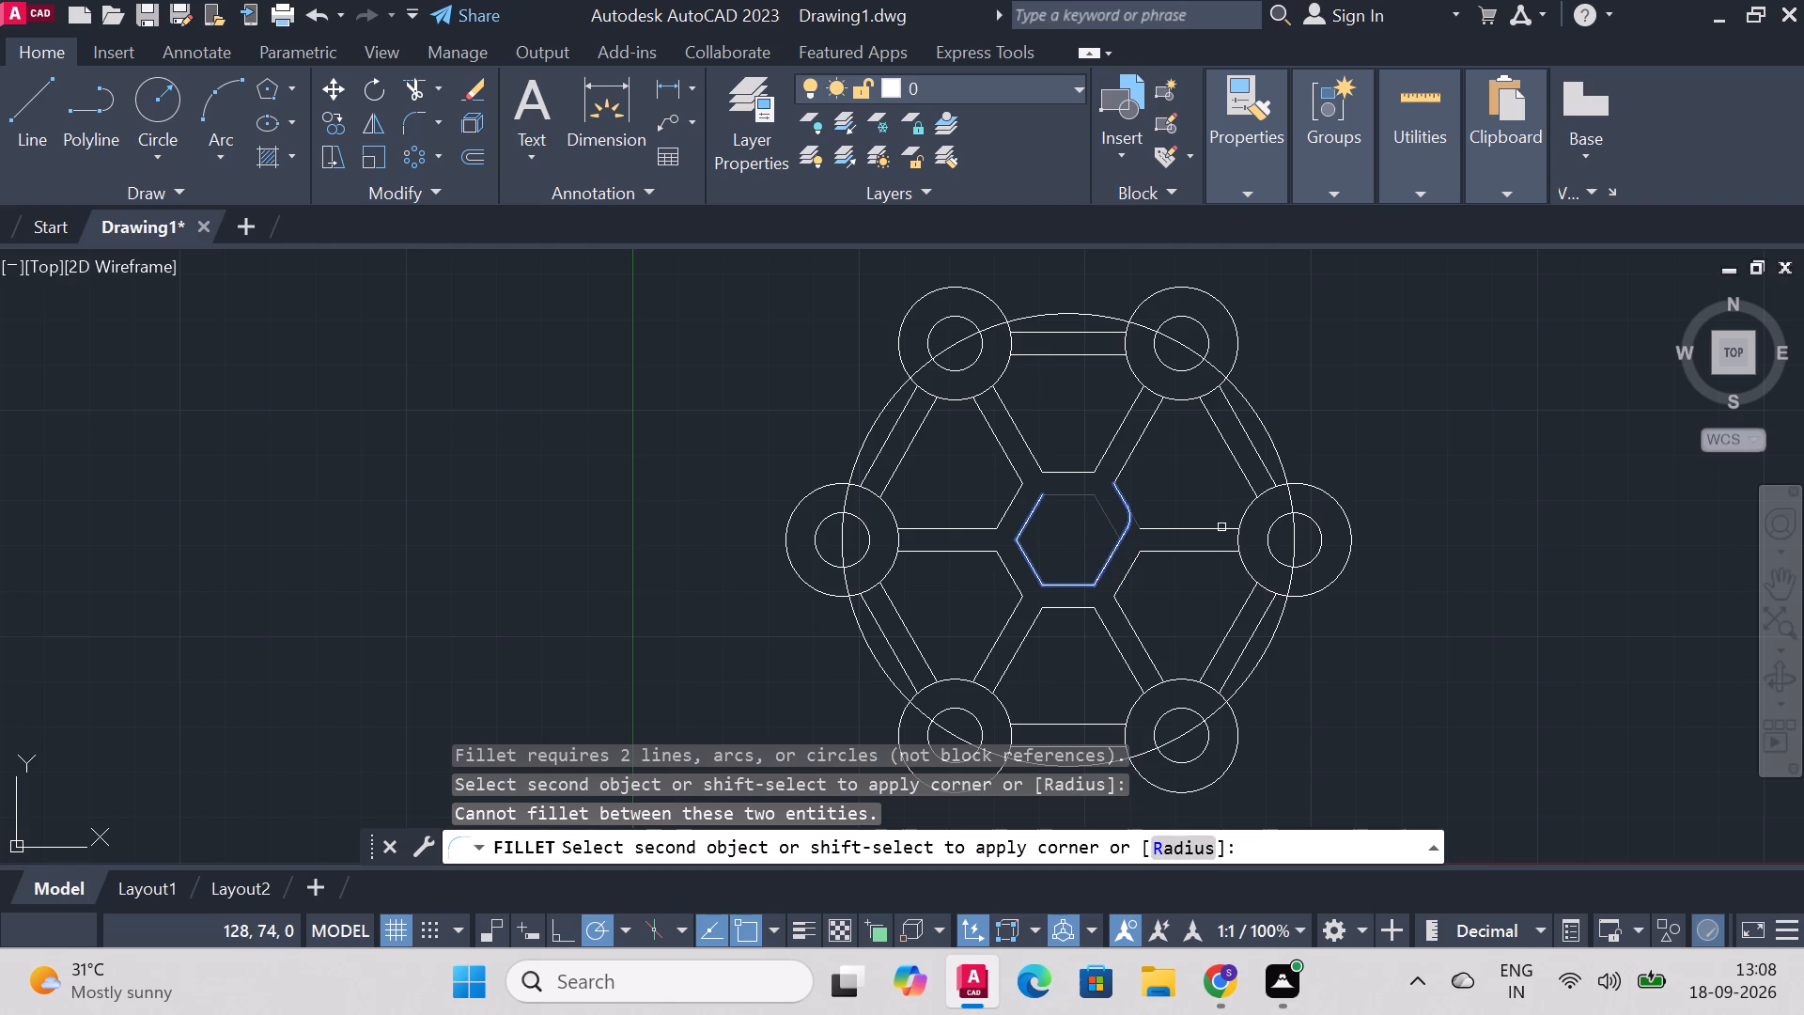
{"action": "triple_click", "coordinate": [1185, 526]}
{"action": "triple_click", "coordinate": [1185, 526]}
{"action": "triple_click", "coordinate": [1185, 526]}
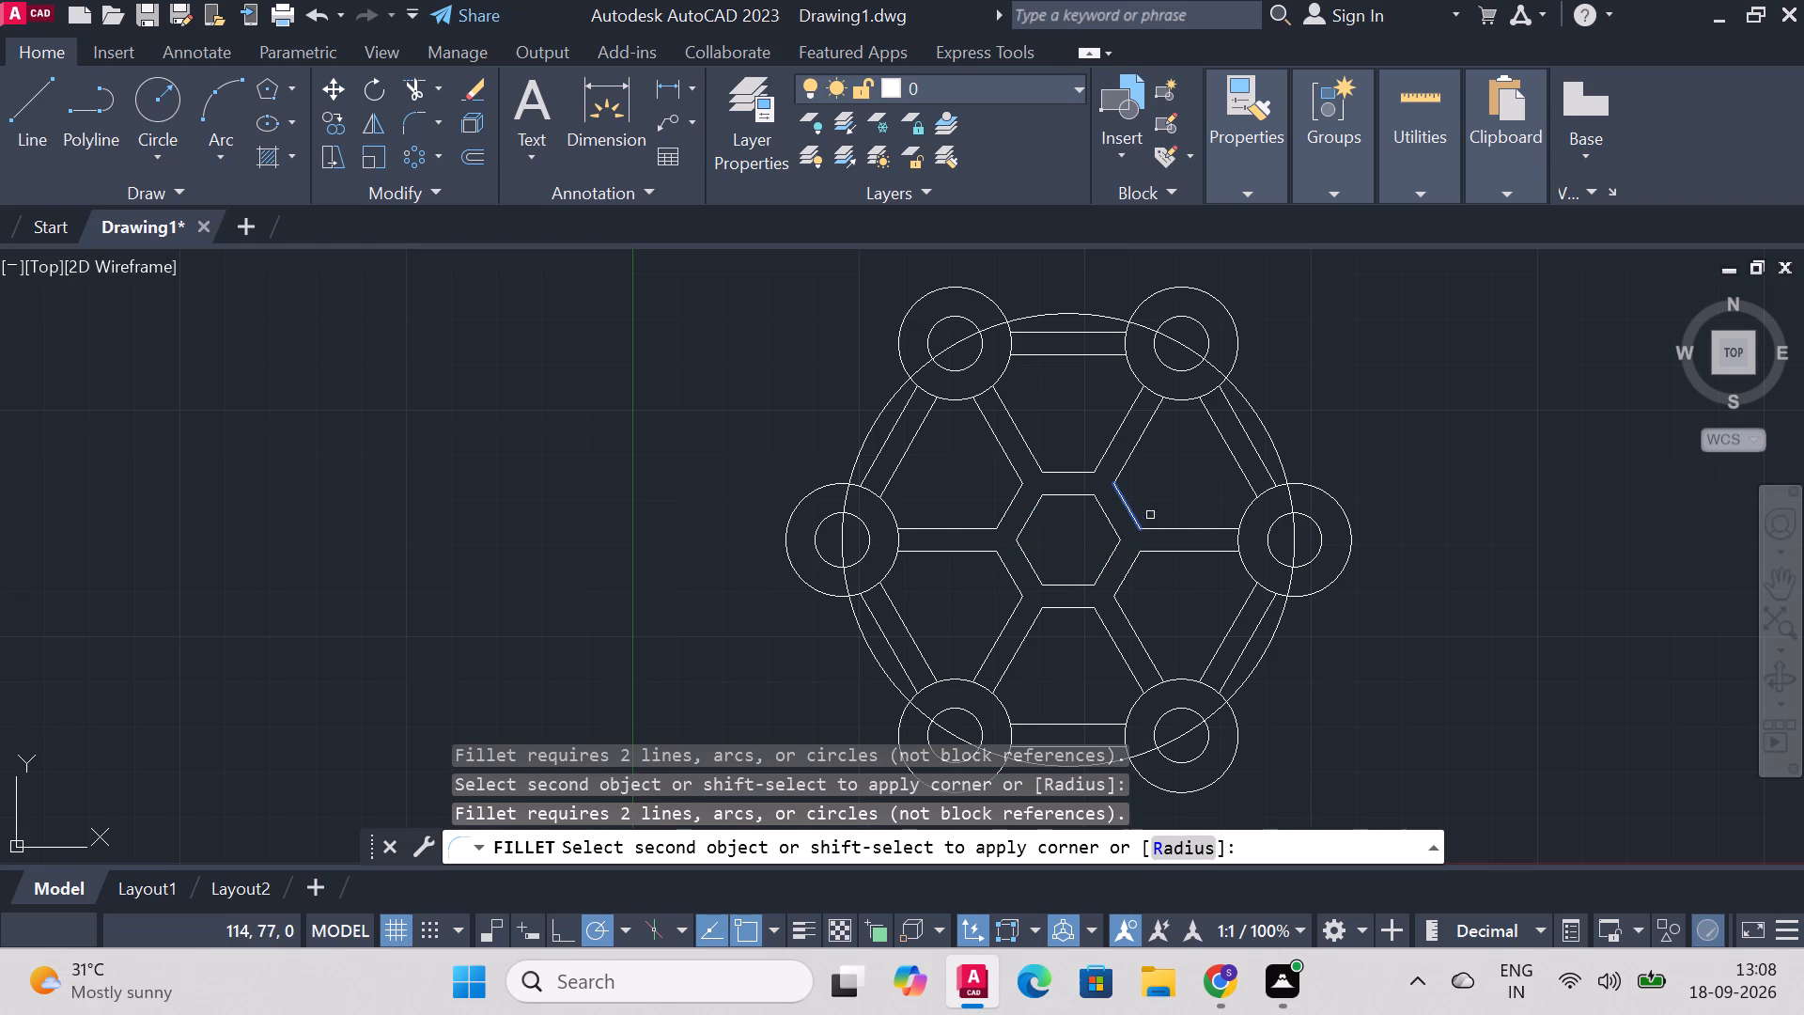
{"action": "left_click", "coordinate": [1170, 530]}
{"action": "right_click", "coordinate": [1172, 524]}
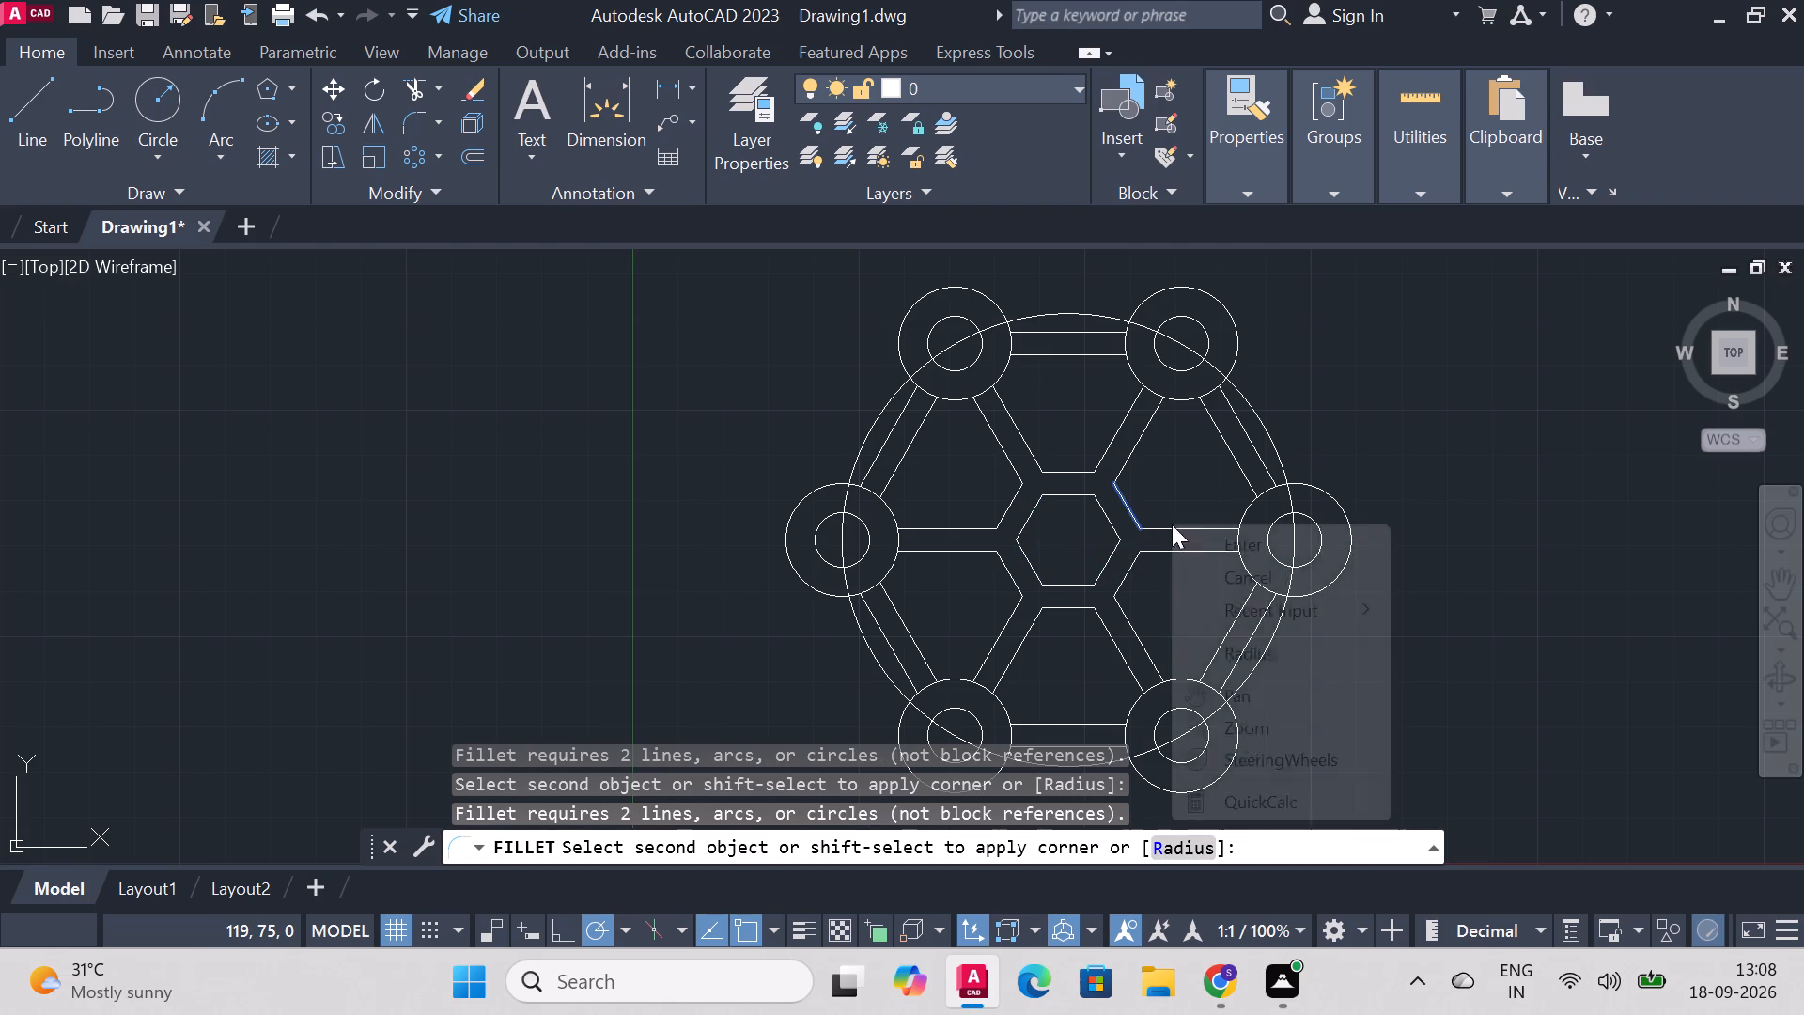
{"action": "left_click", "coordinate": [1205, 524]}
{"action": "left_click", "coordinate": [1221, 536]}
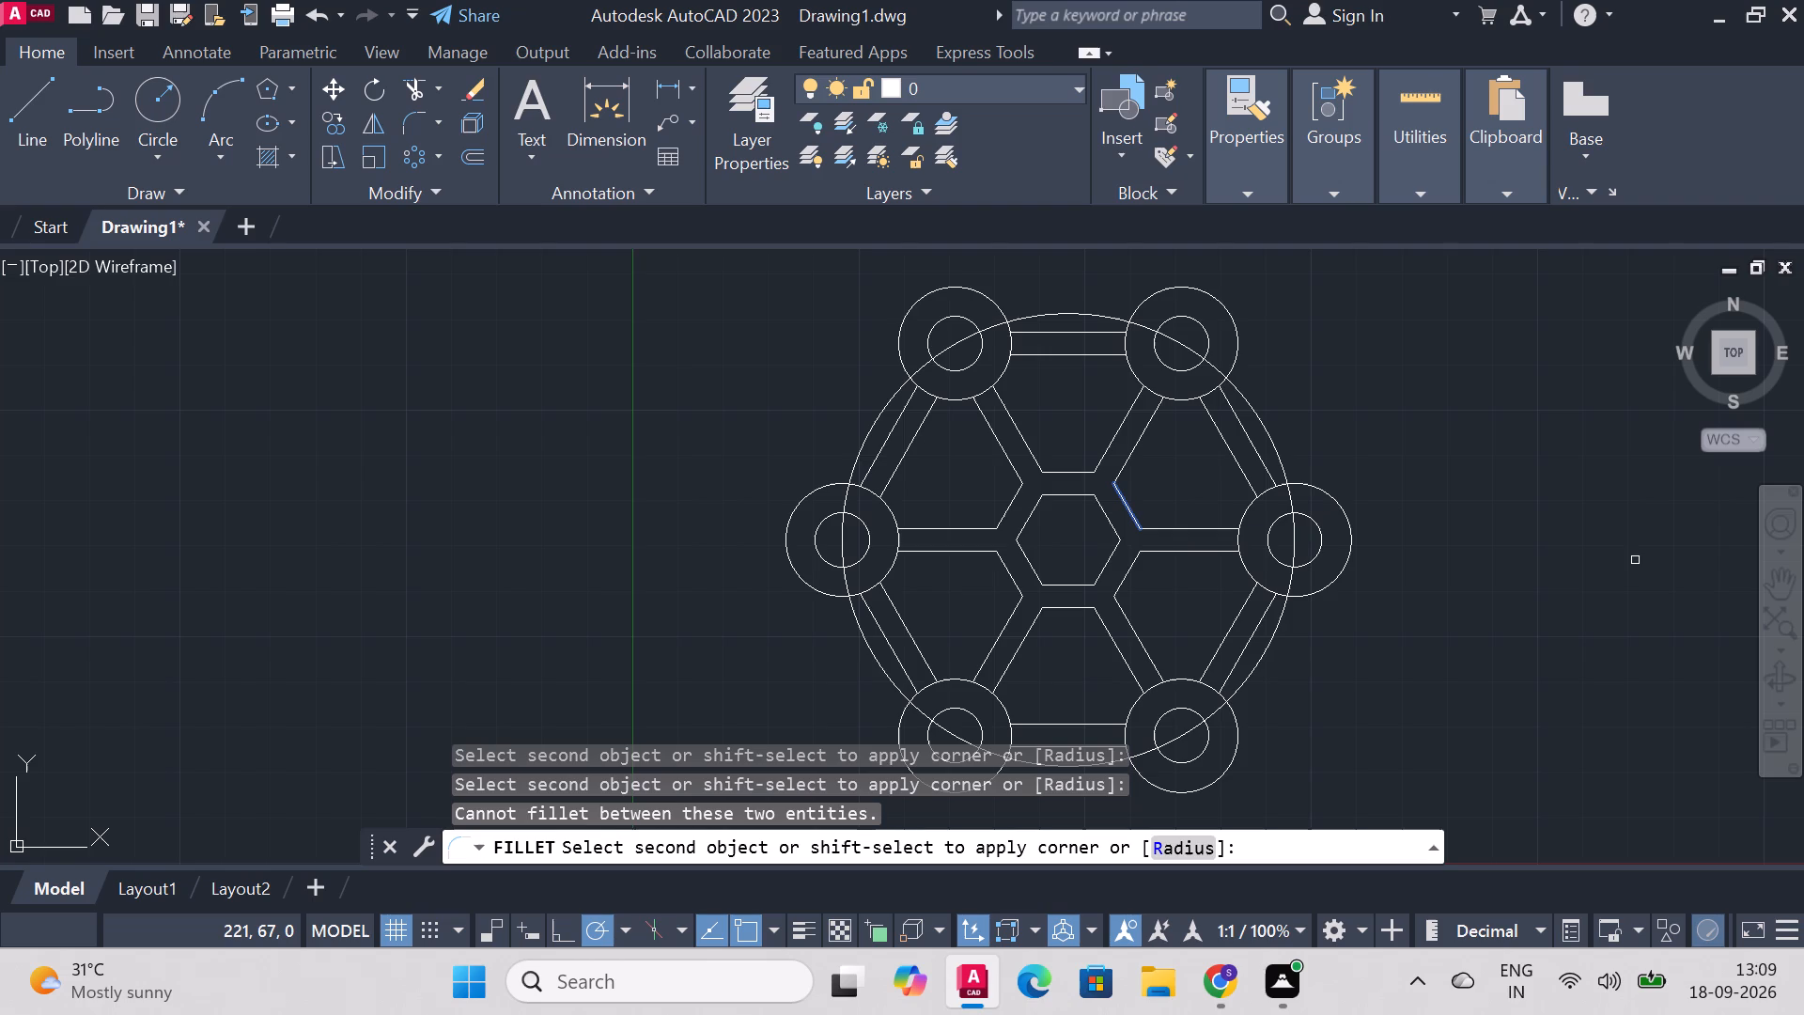
Erase the entire figure from the drawing.
{"action": "key", "text": "ctrl+a"}
{"action": "key", "text": "Delete"}
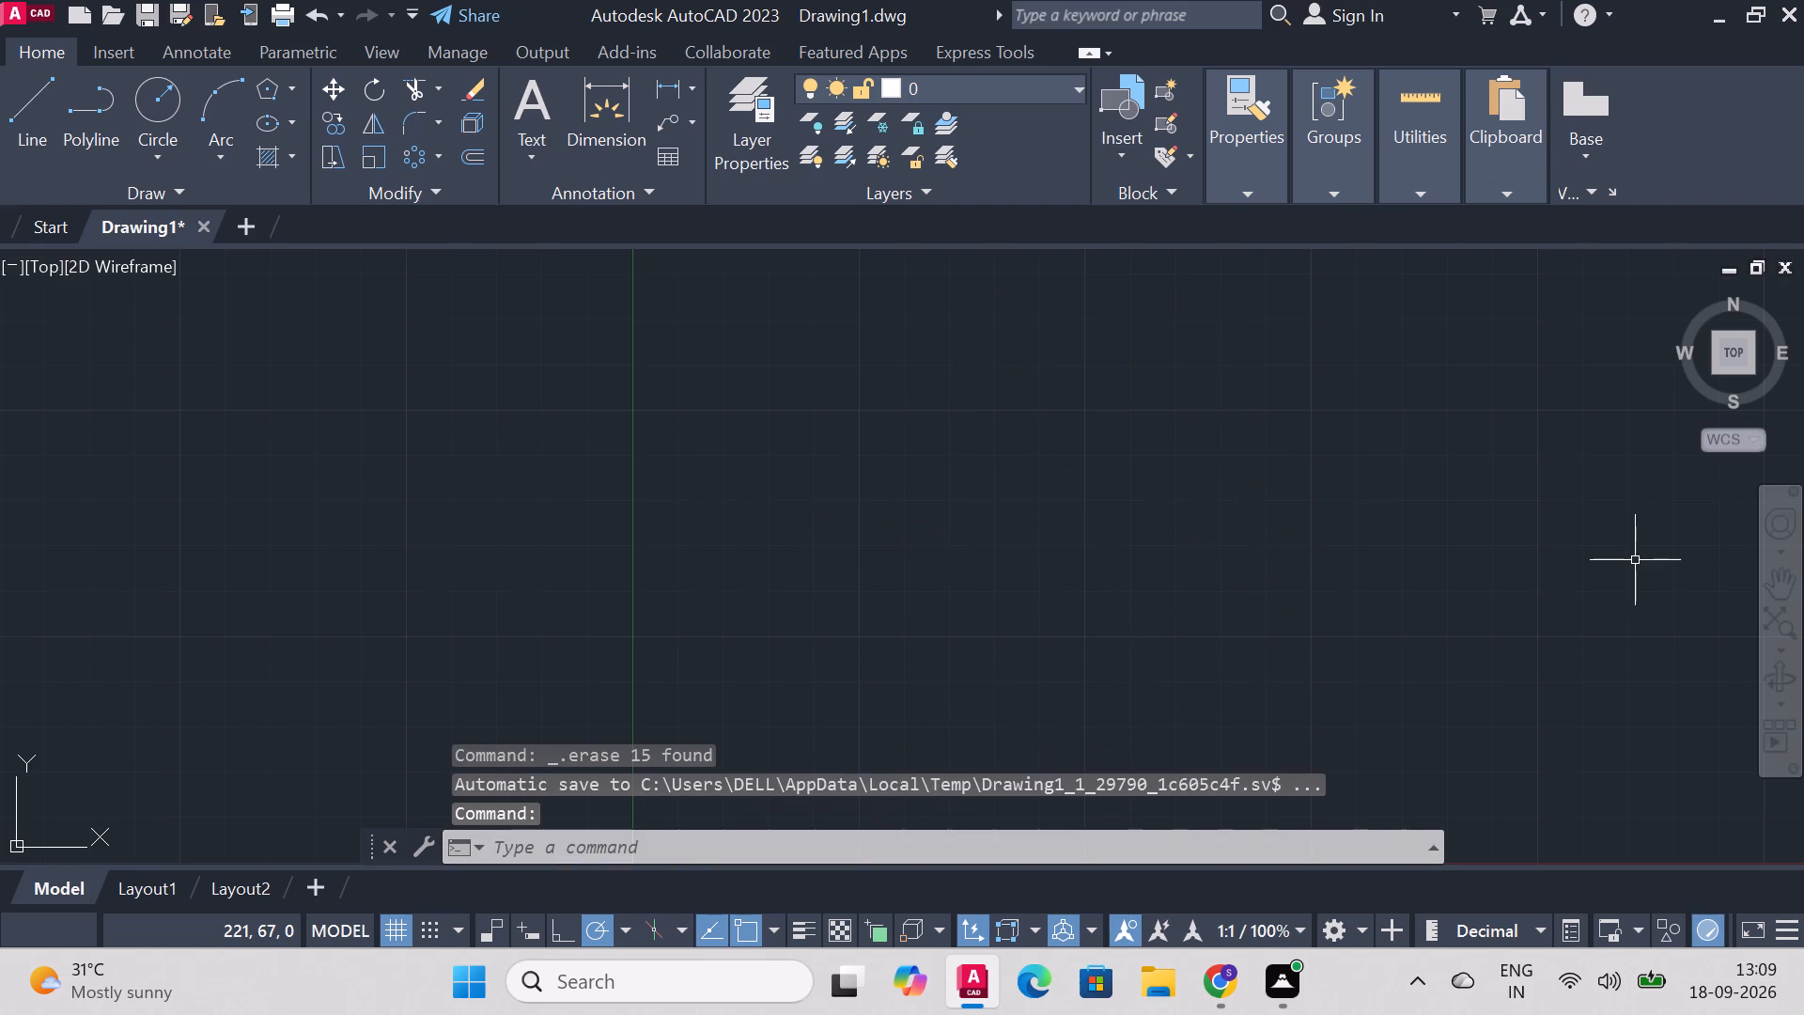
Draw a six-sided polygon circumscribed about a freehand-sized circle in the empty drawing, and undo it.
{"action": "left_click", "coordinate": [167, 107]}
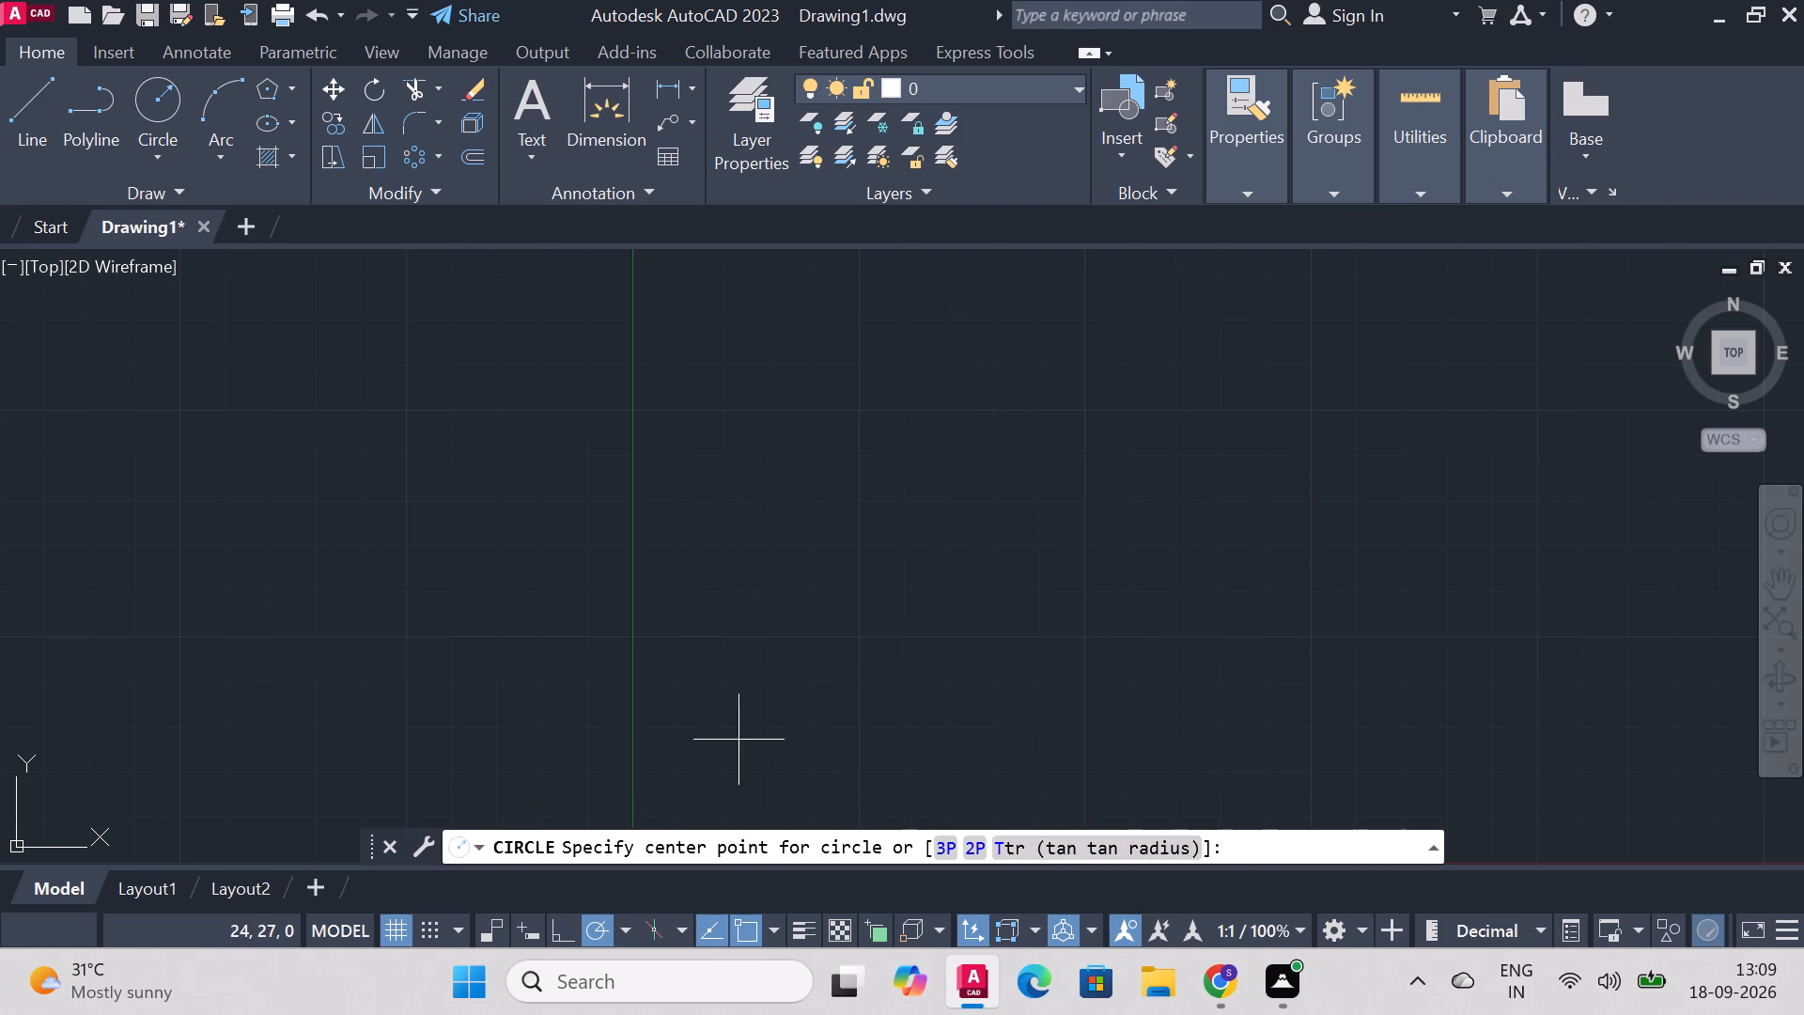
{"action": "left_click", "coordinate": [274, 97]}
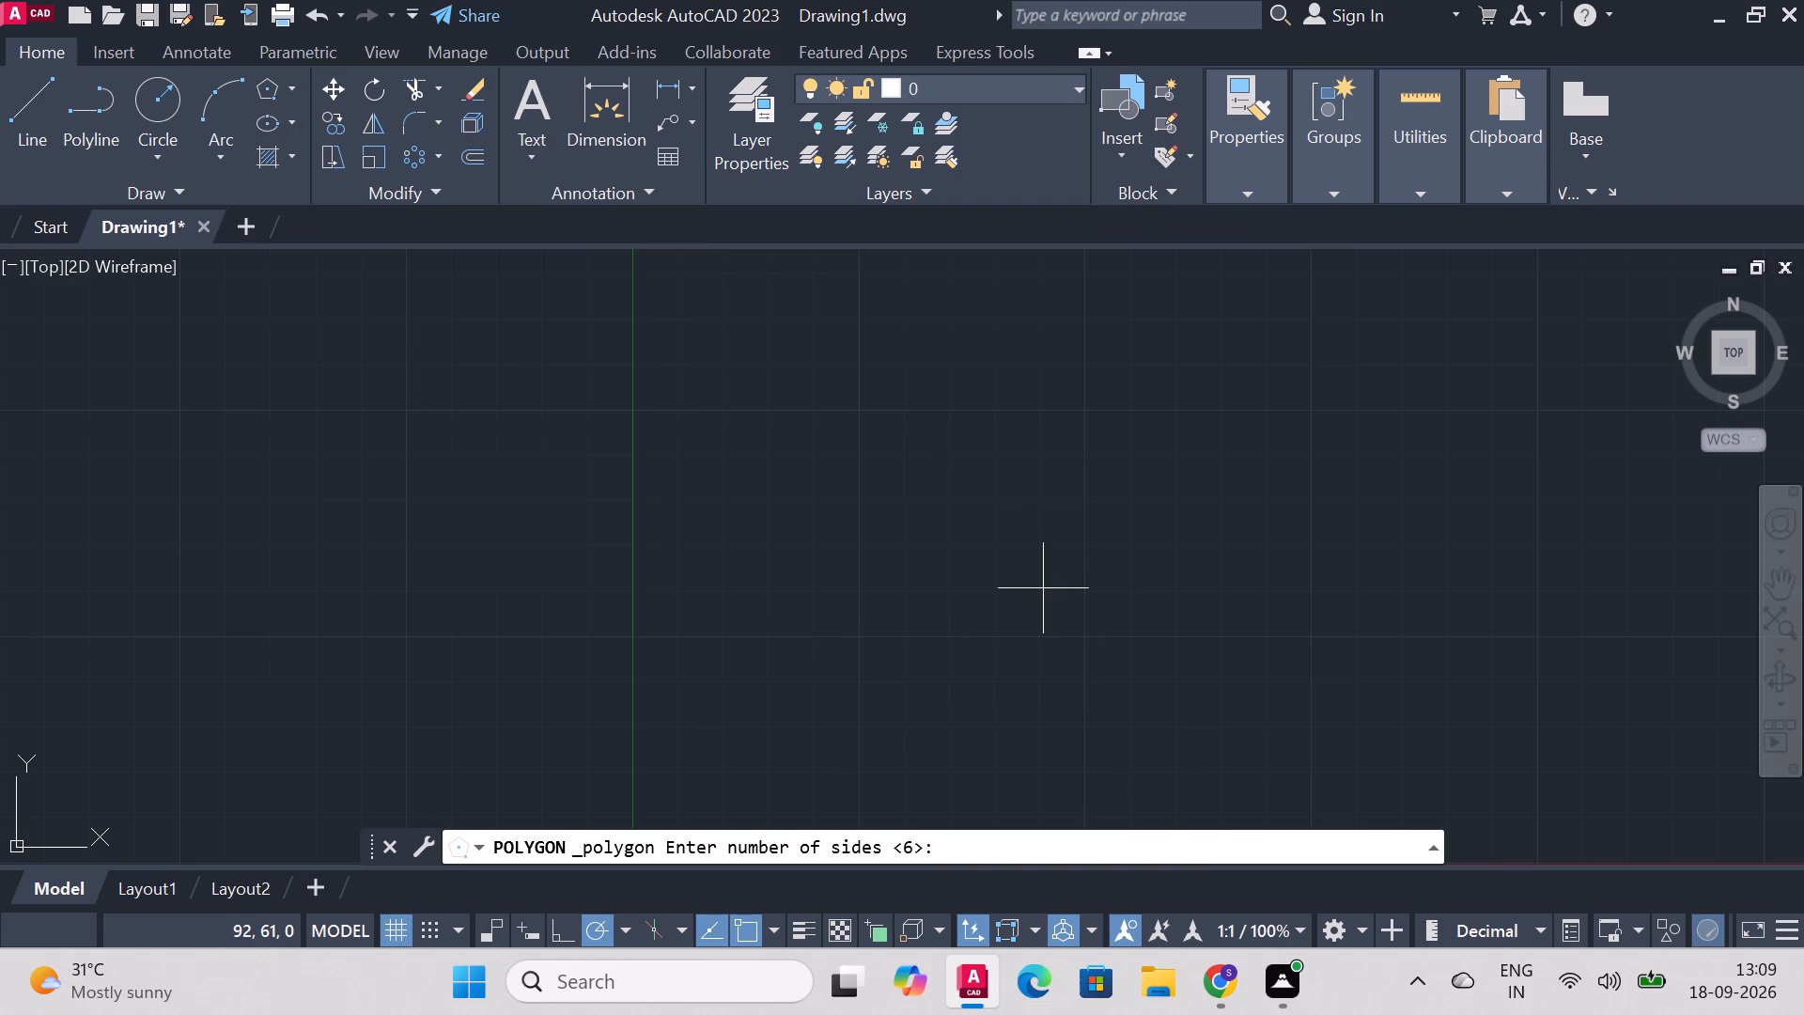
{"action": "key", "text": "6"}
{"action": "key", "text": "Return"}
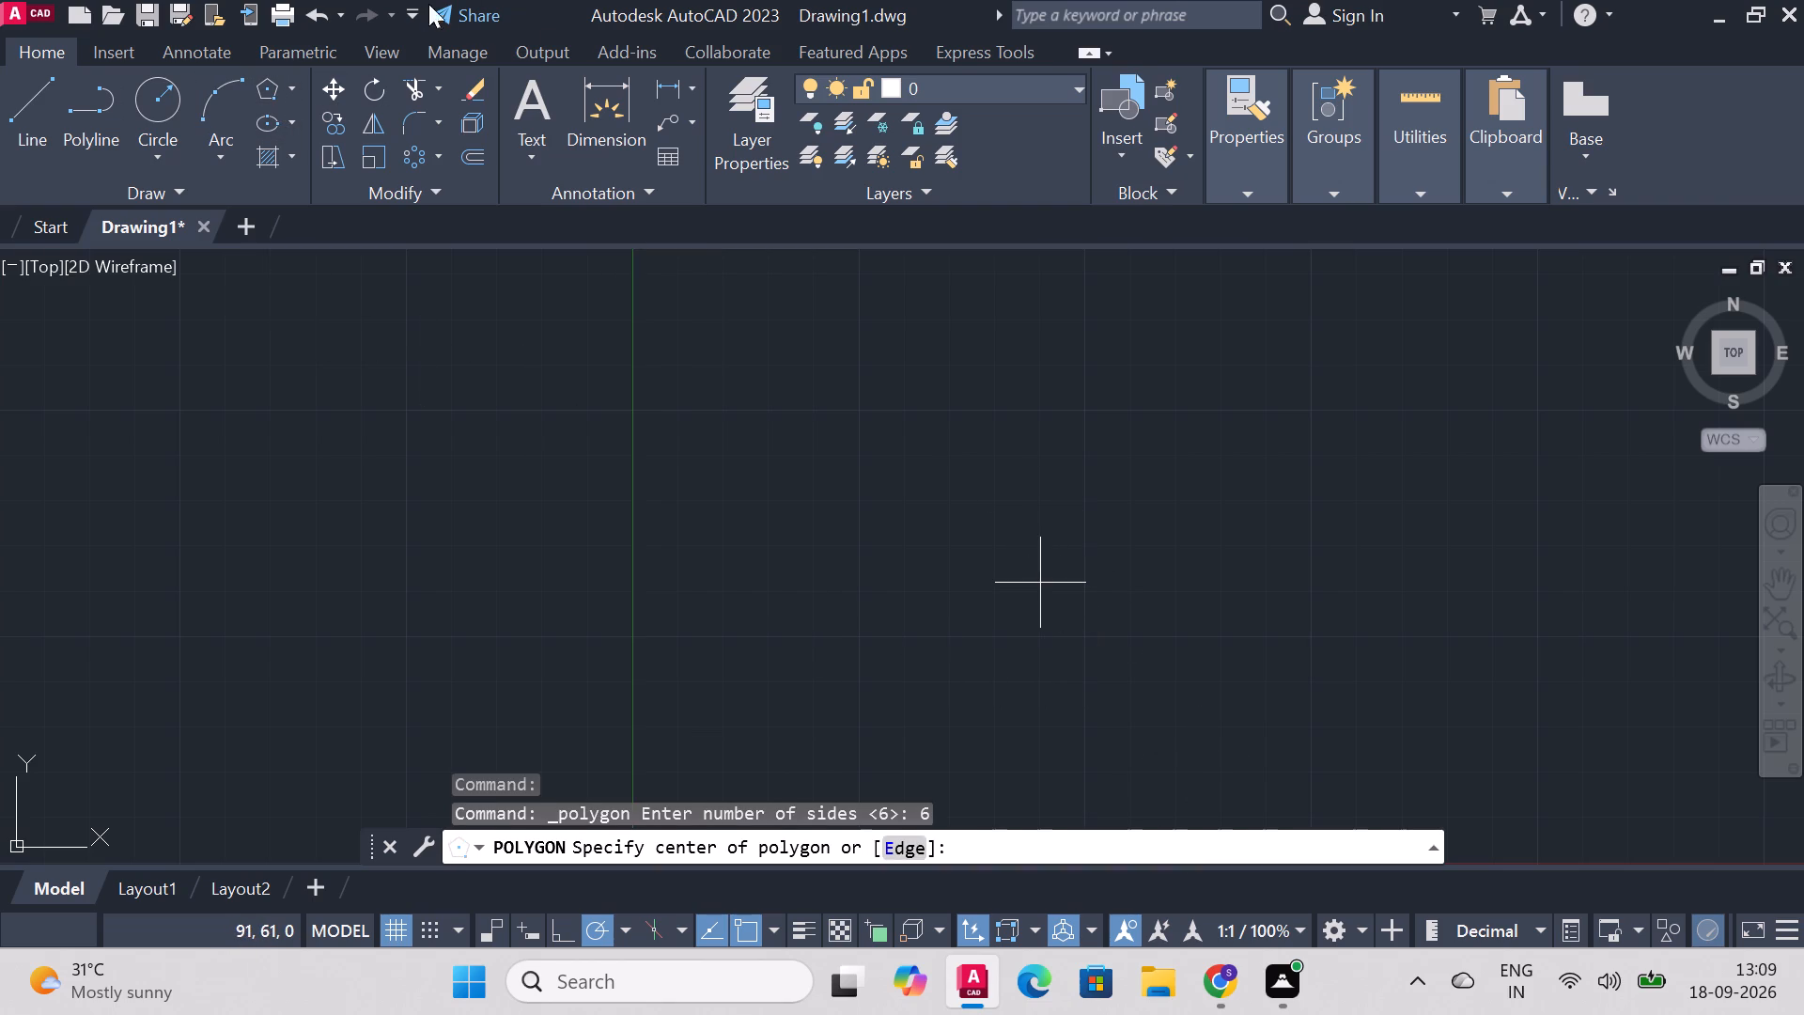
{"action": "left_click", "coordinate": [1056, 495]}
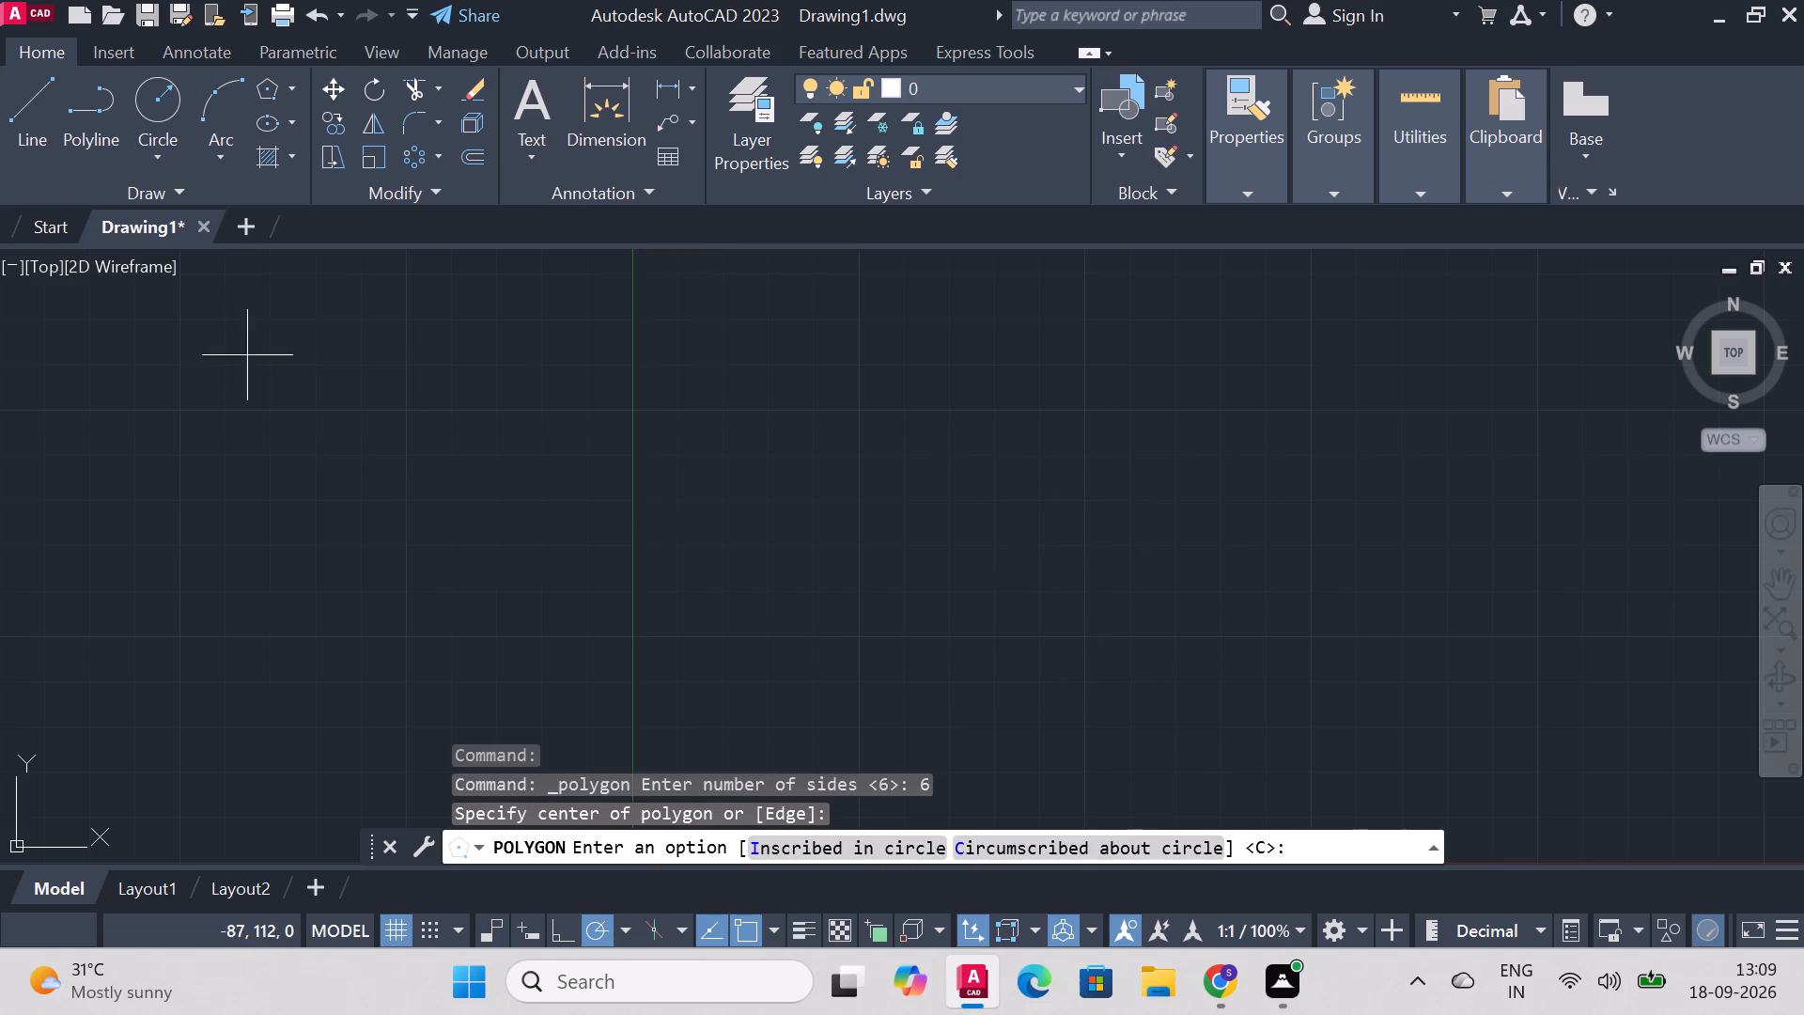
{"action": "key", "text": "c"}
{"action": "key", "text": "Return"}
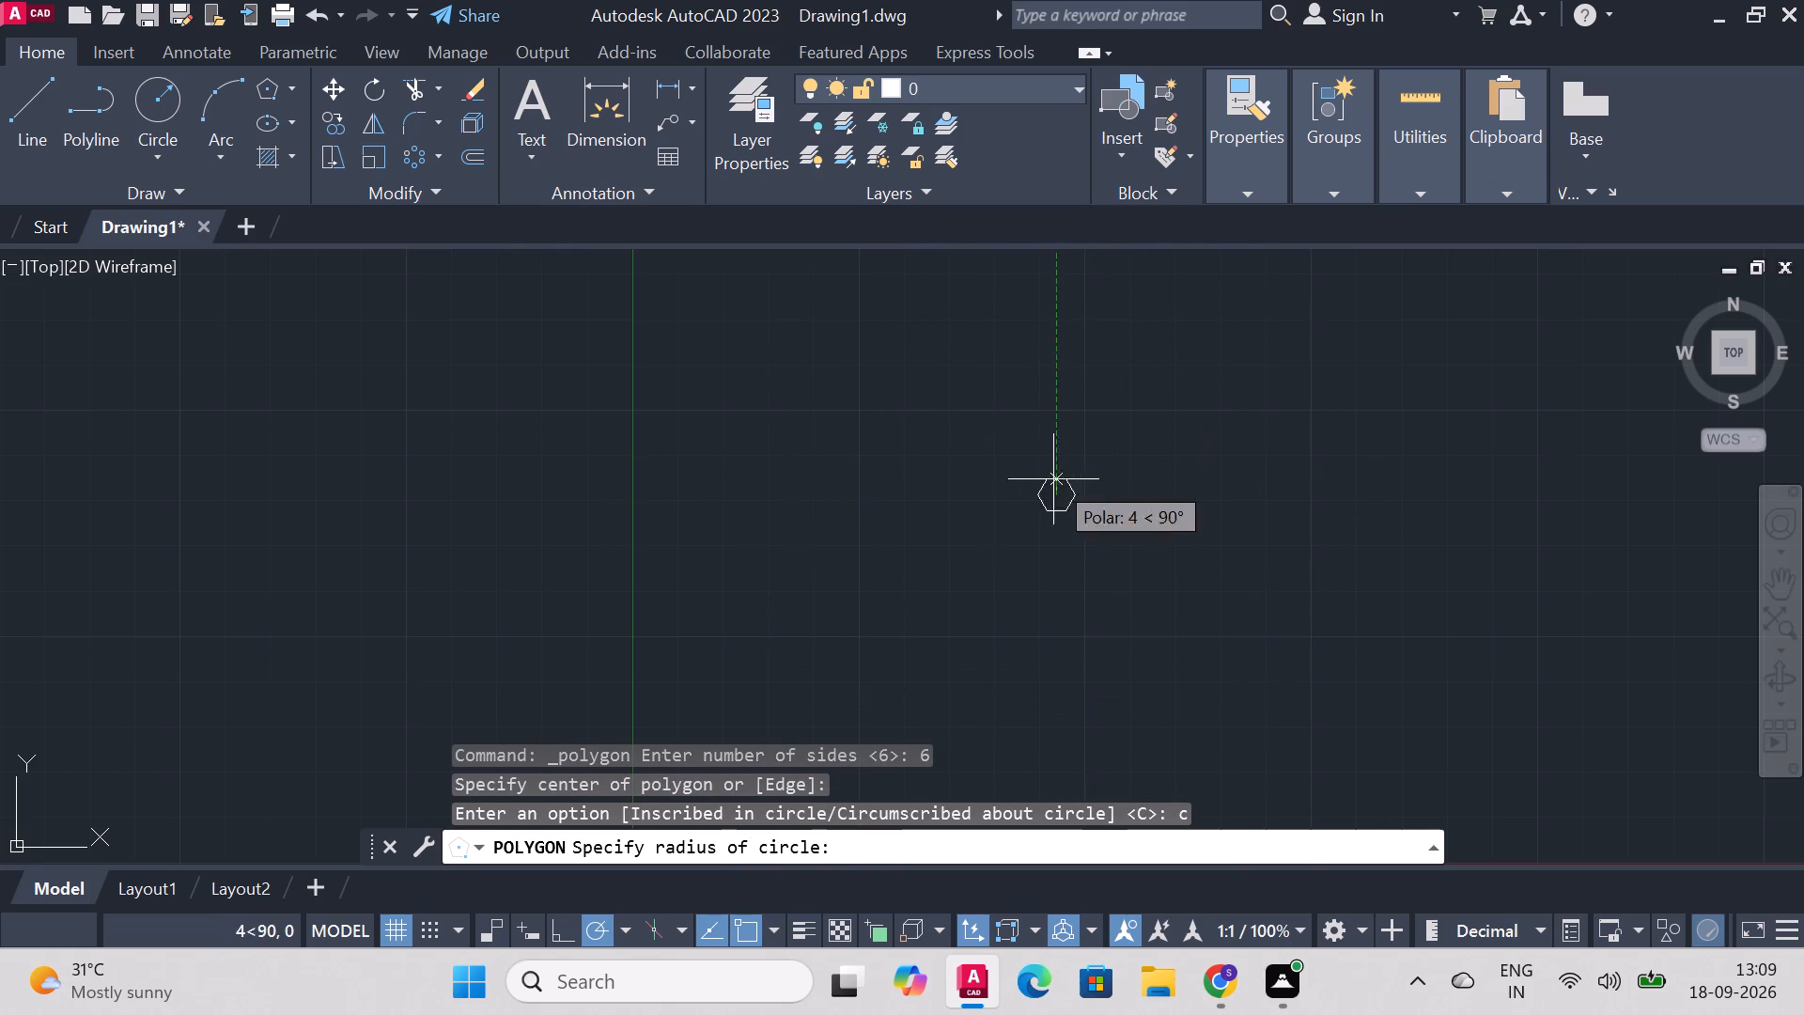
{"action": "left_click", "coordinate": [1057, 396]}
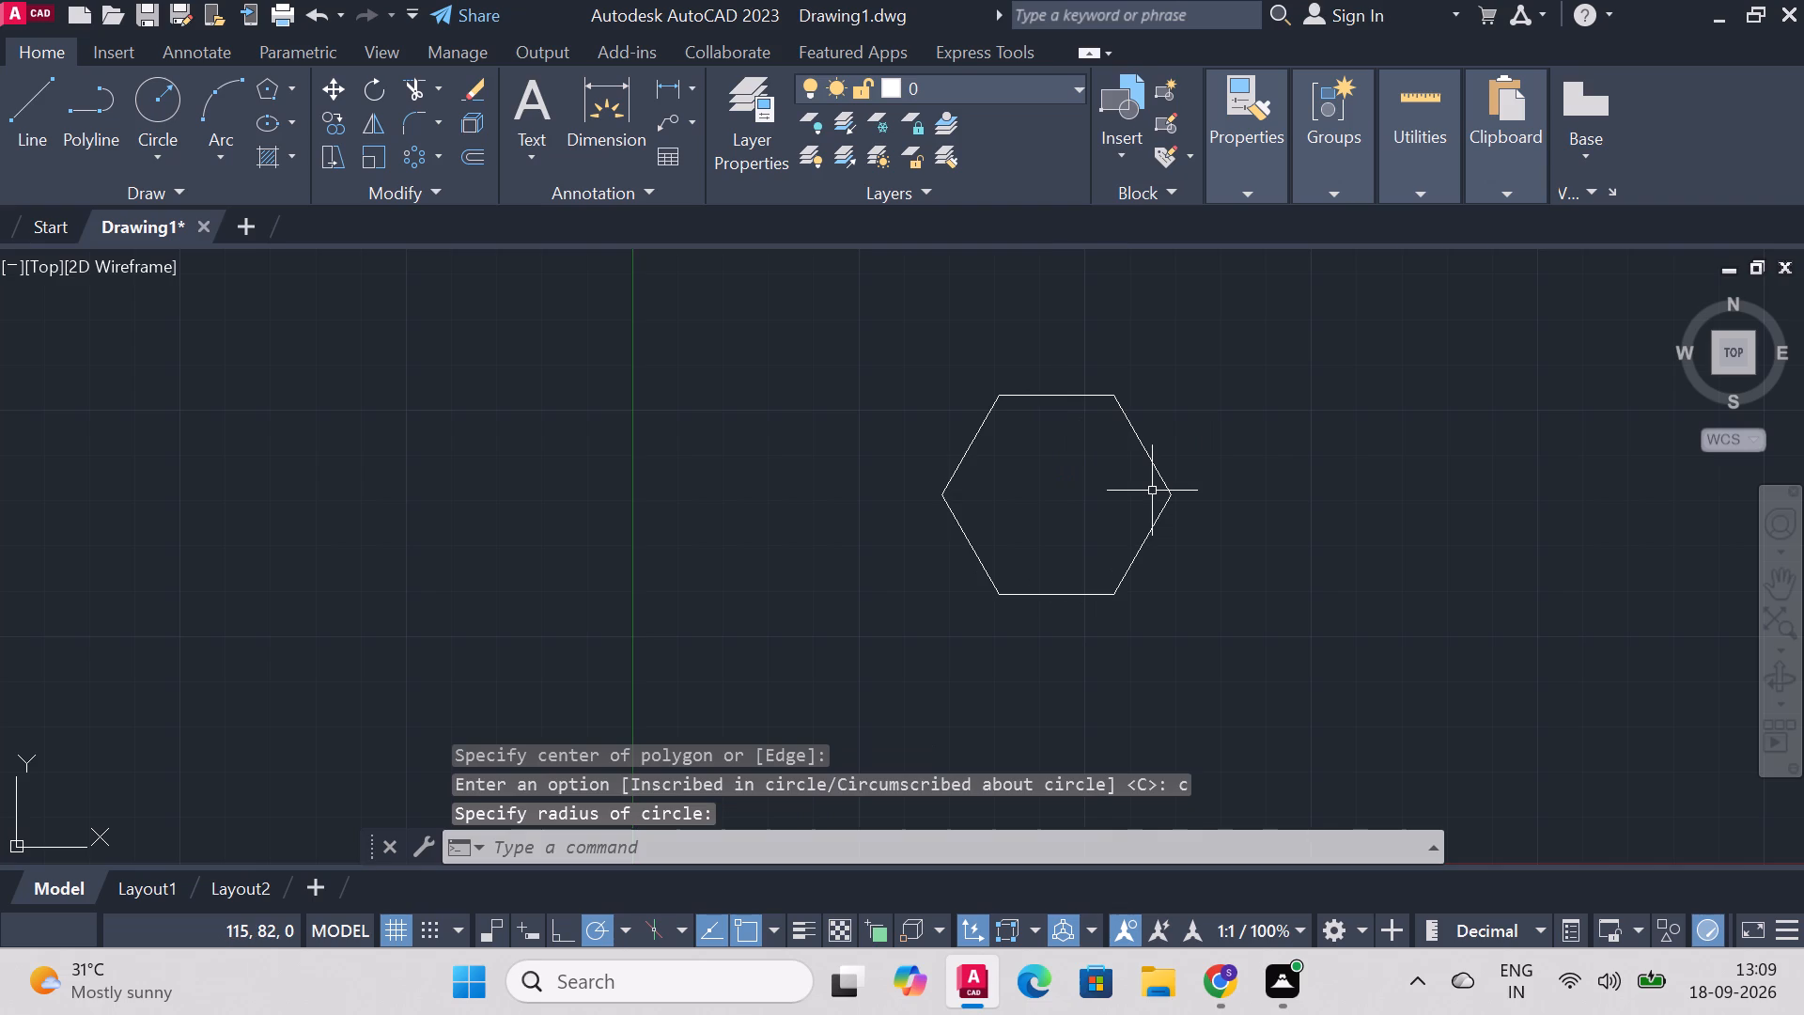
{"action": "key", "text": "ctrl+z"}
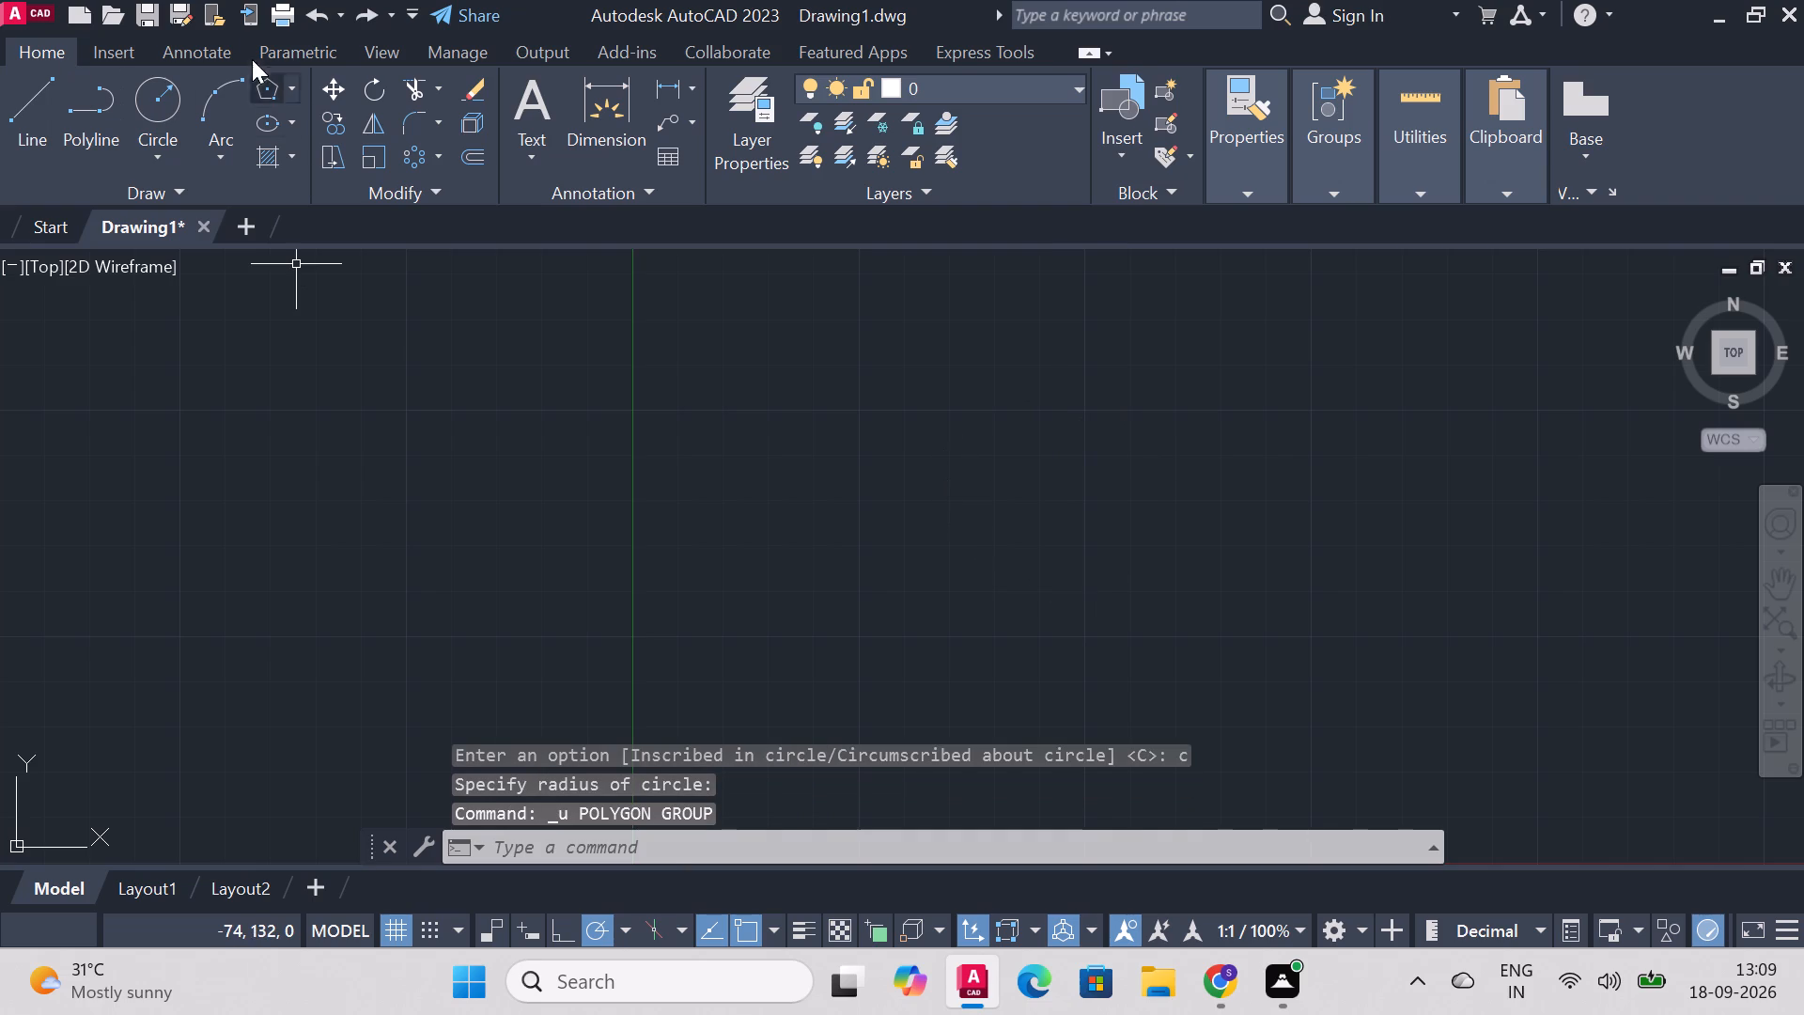
Draw a six-sided polygon circumscribed about a circle of radius 20 in the middle of the drawing area.
{"action": "left_click", "coordinate": [262, 93]}
{"action": "key", "text": "6"}
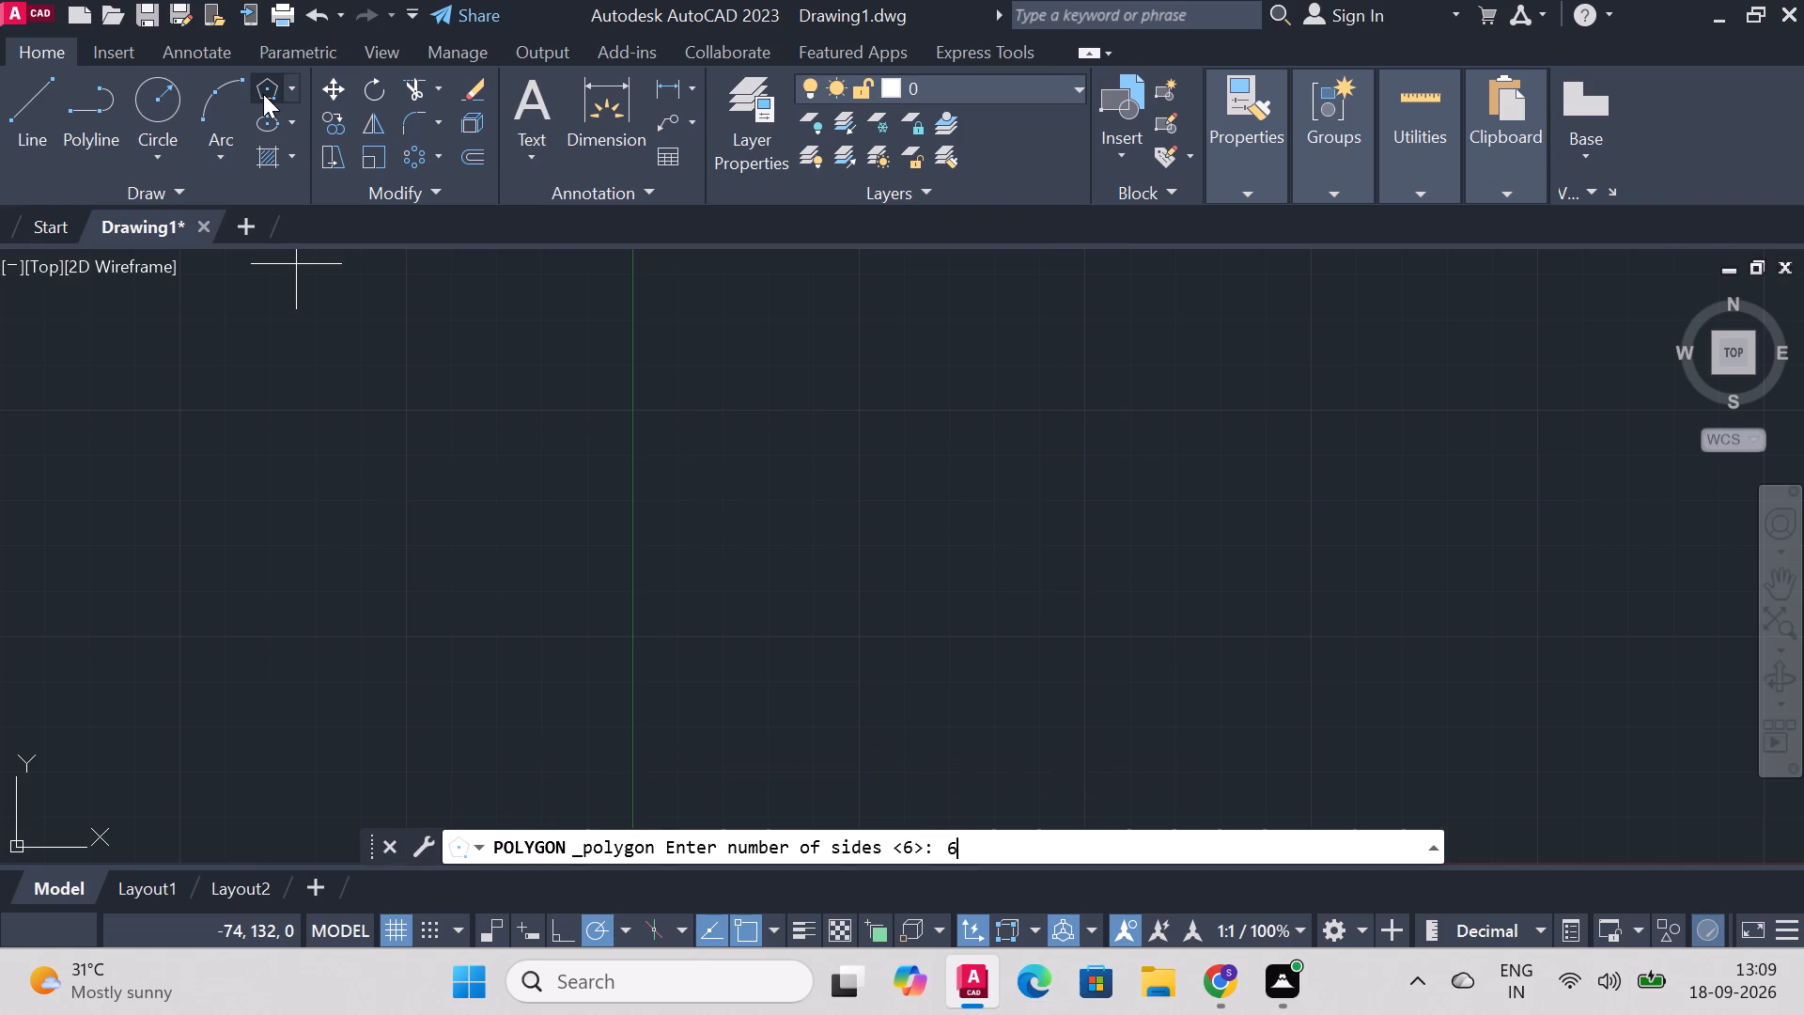
{"action": "key", "text": "Return"}
{"action": "left_click", "coordinate": [953, 529]}
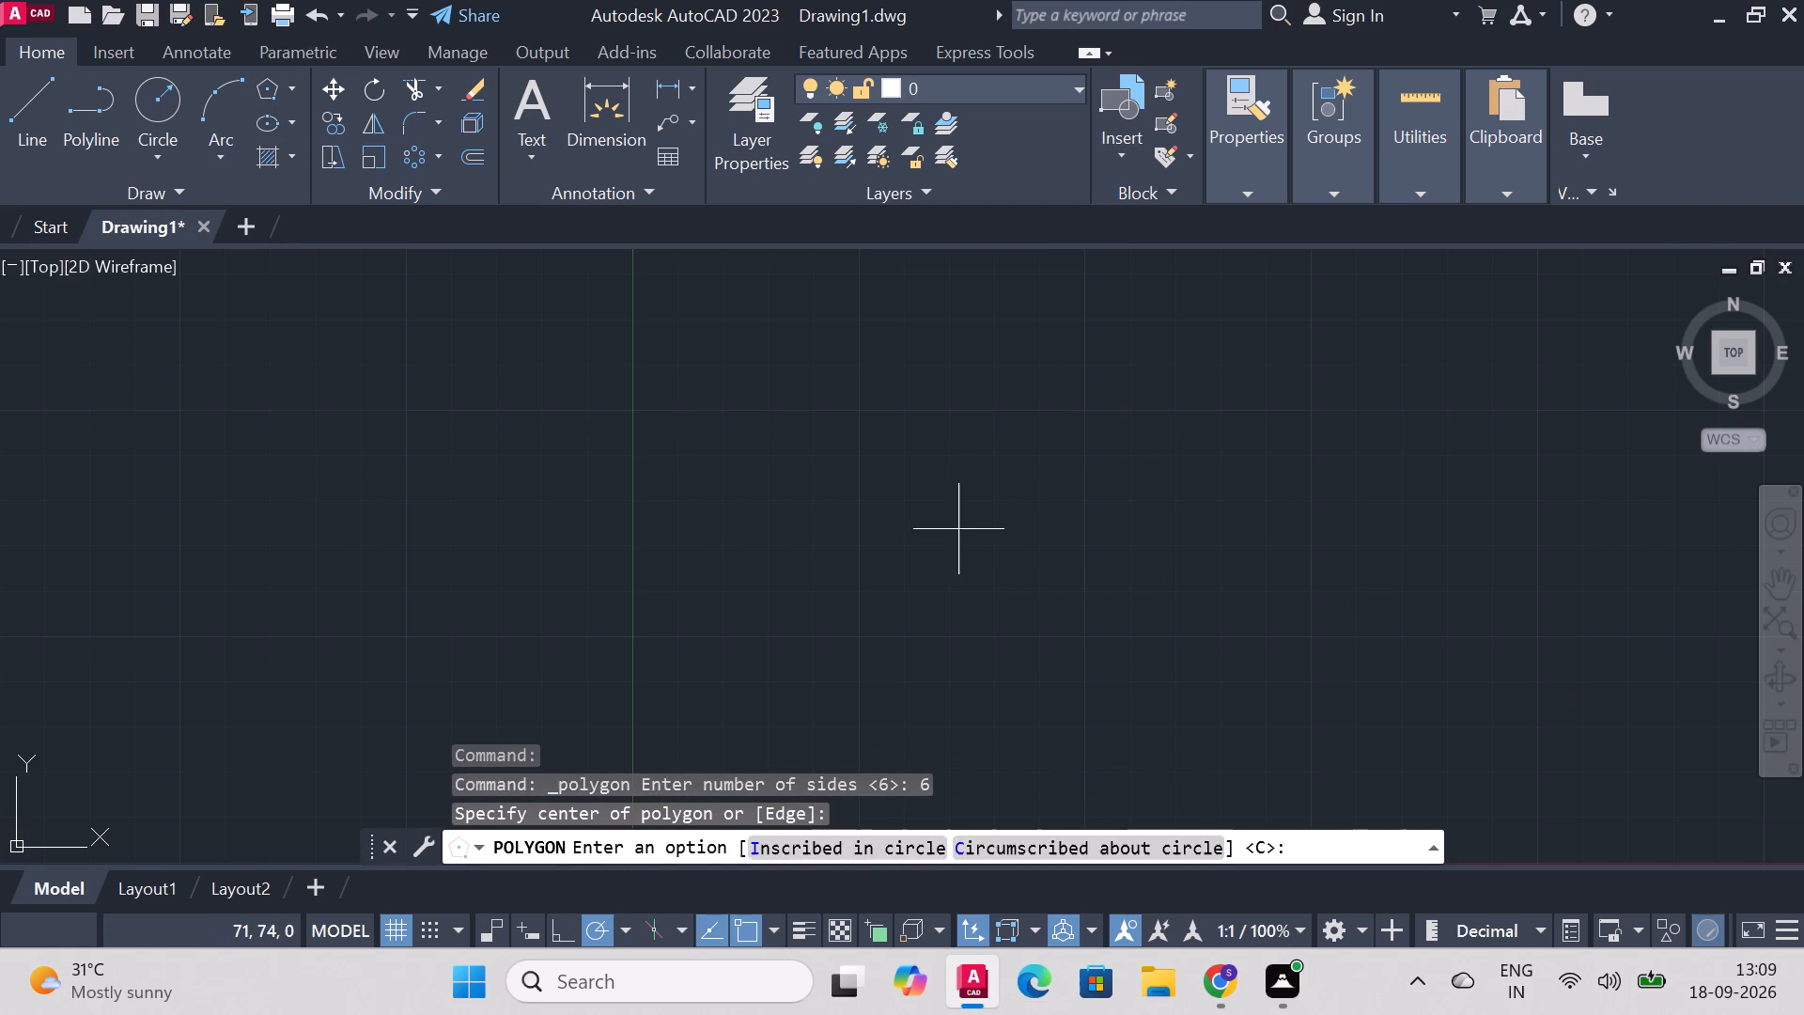
{"action": "key", "text": "c"}
{"action": "key", "text": "Return"}
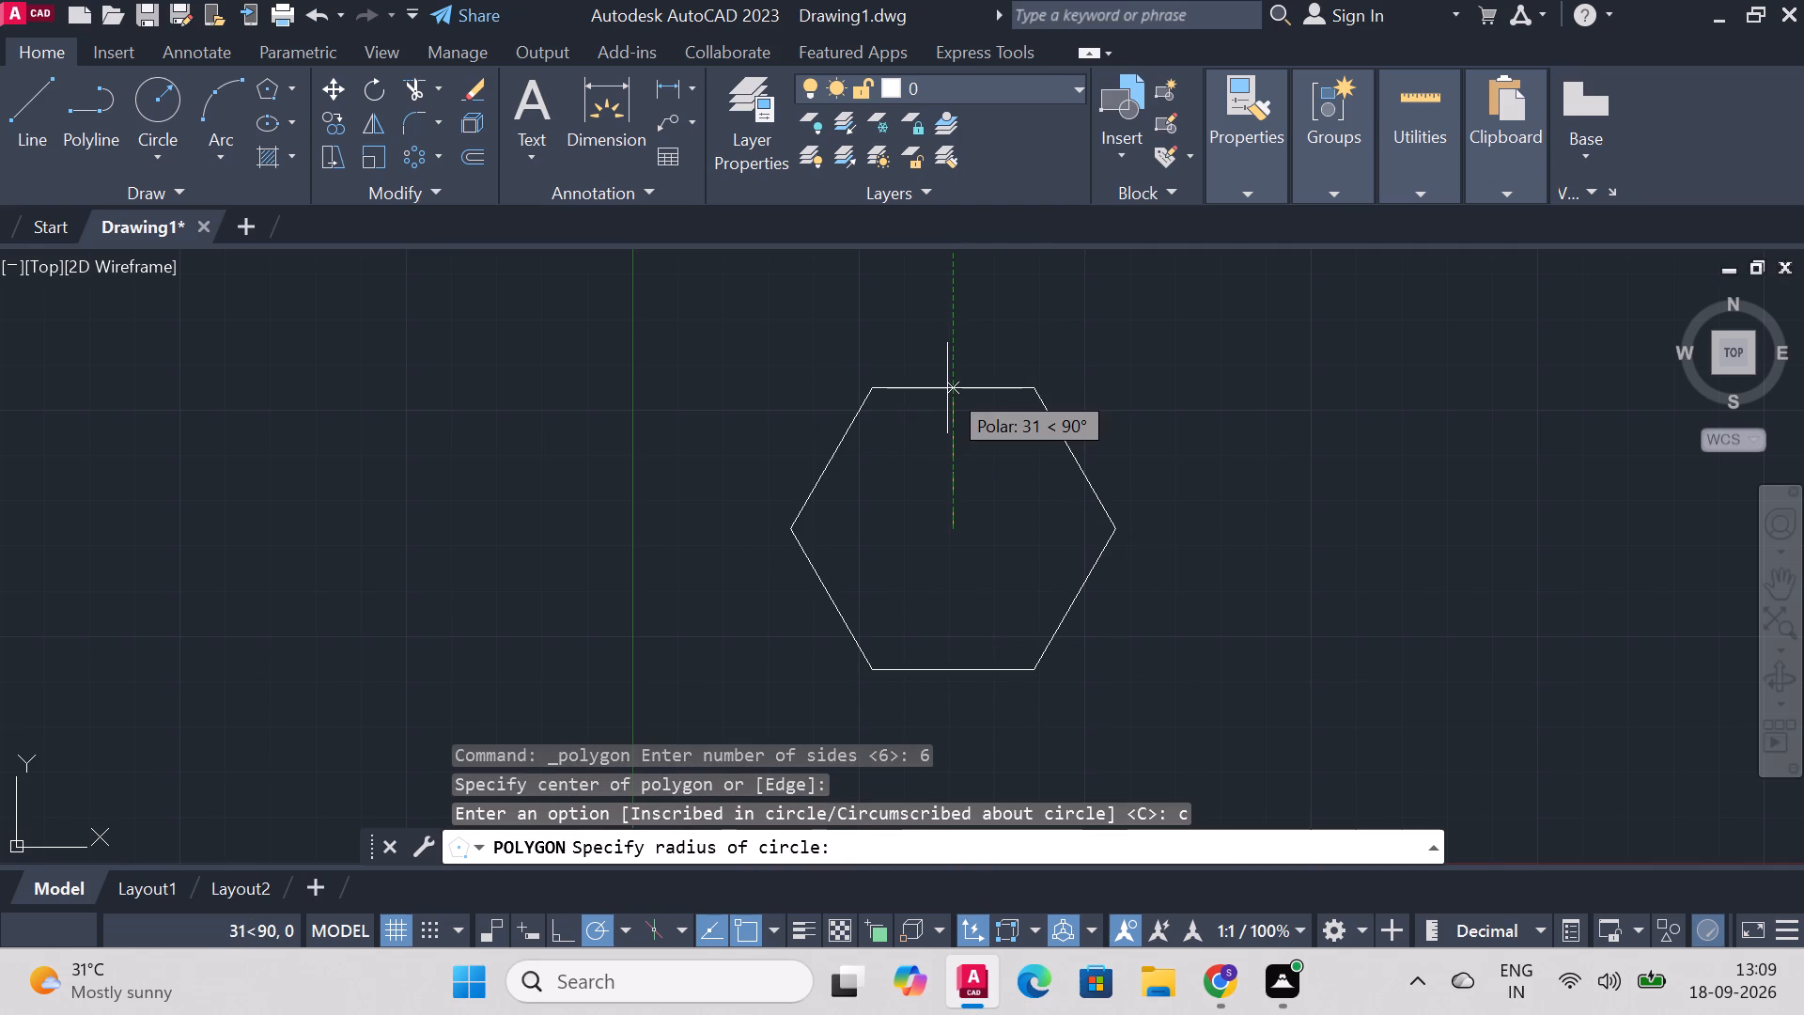
{"action": "type", "text": "20"}
{"action": "key", "text": "Return"}
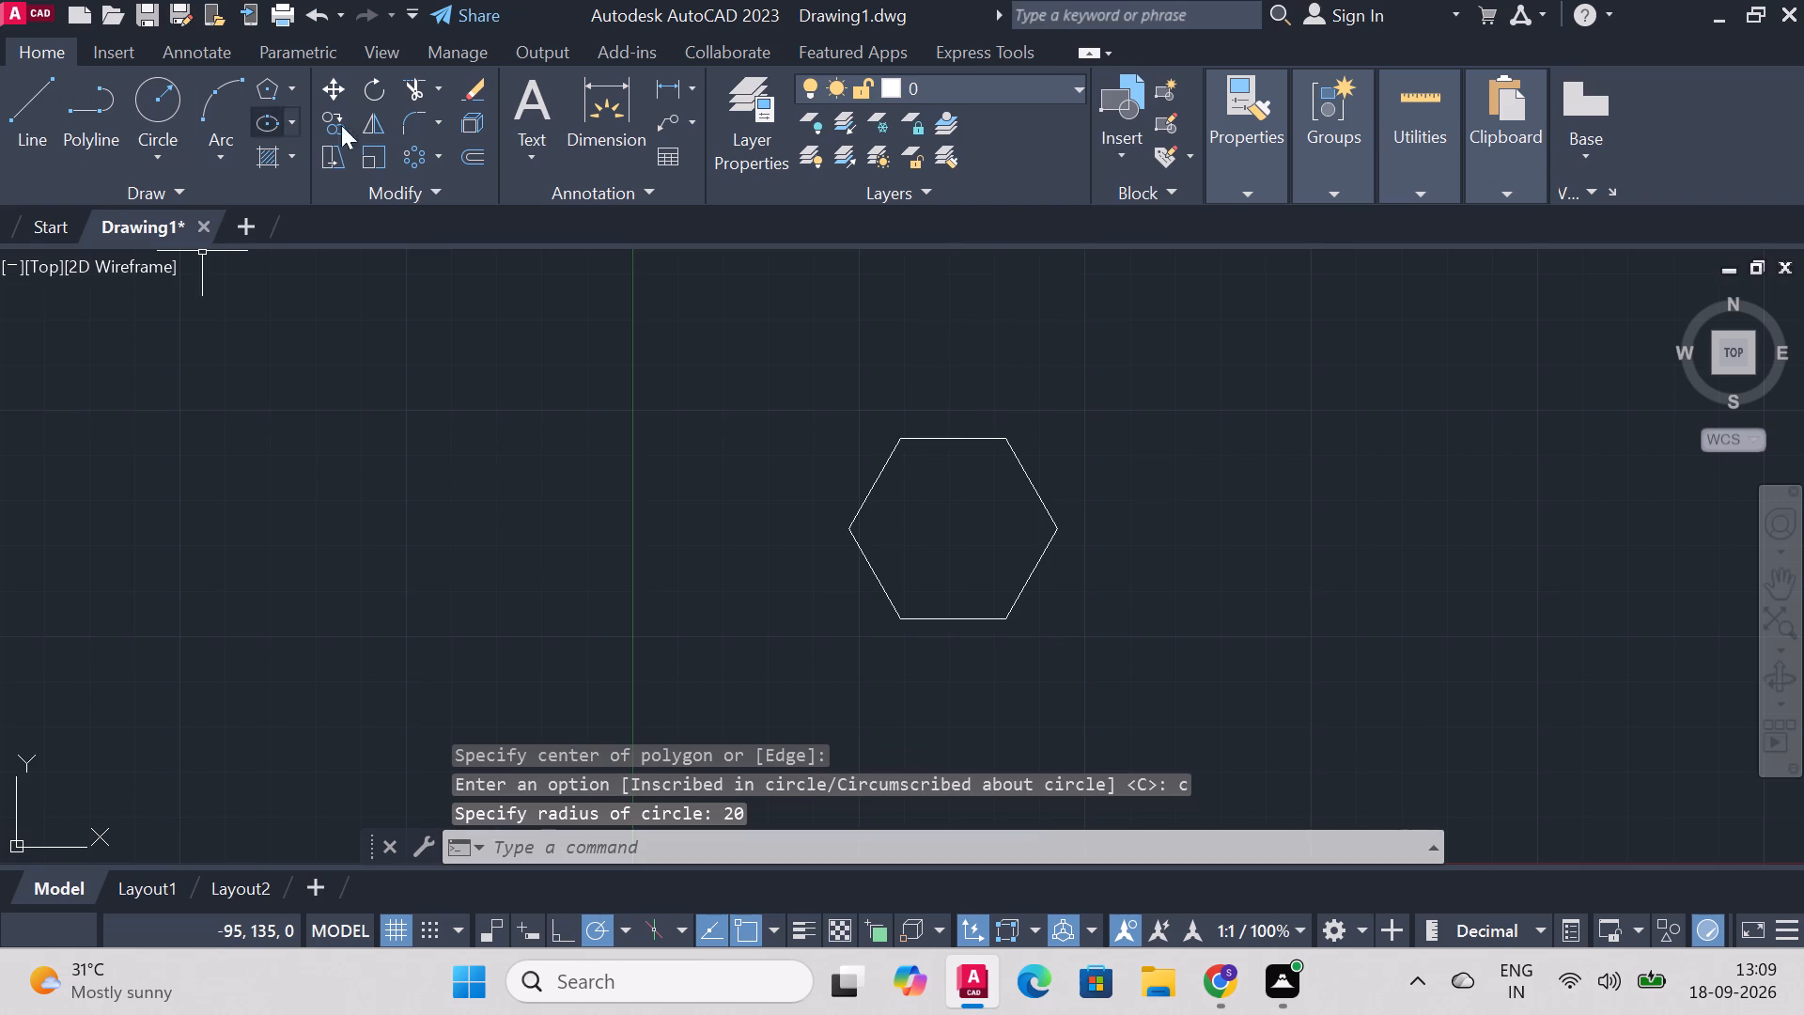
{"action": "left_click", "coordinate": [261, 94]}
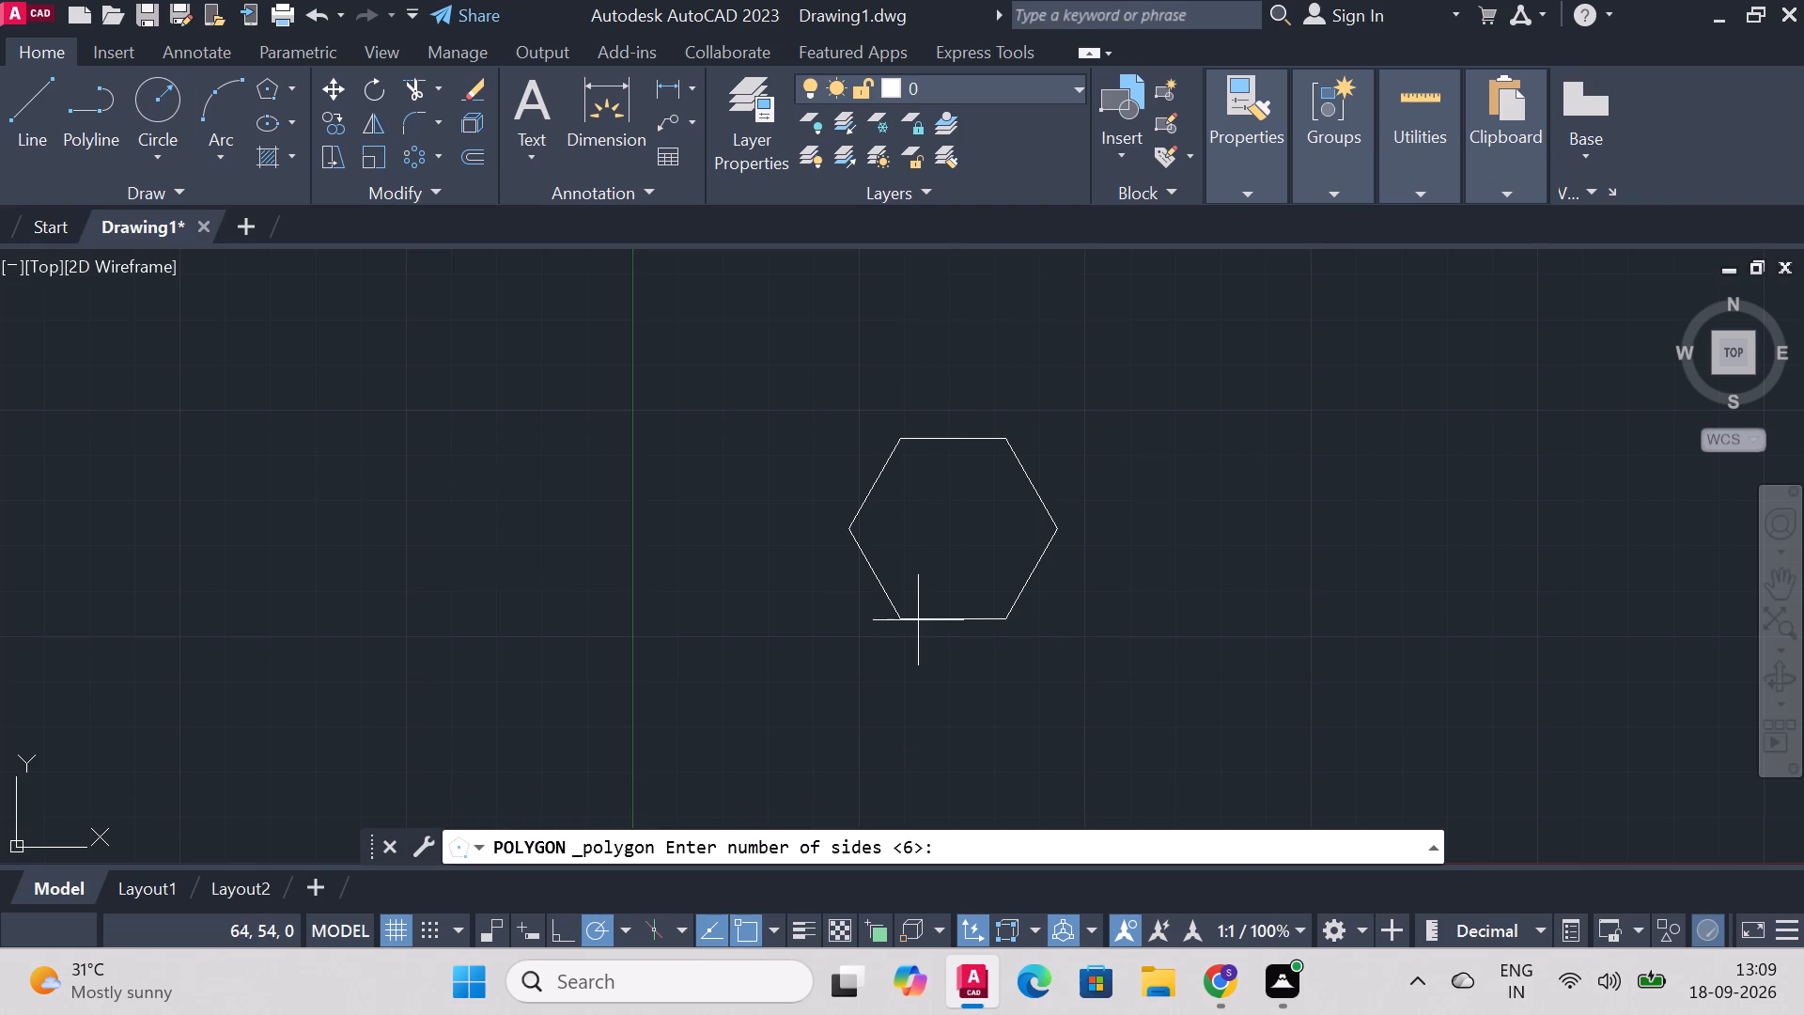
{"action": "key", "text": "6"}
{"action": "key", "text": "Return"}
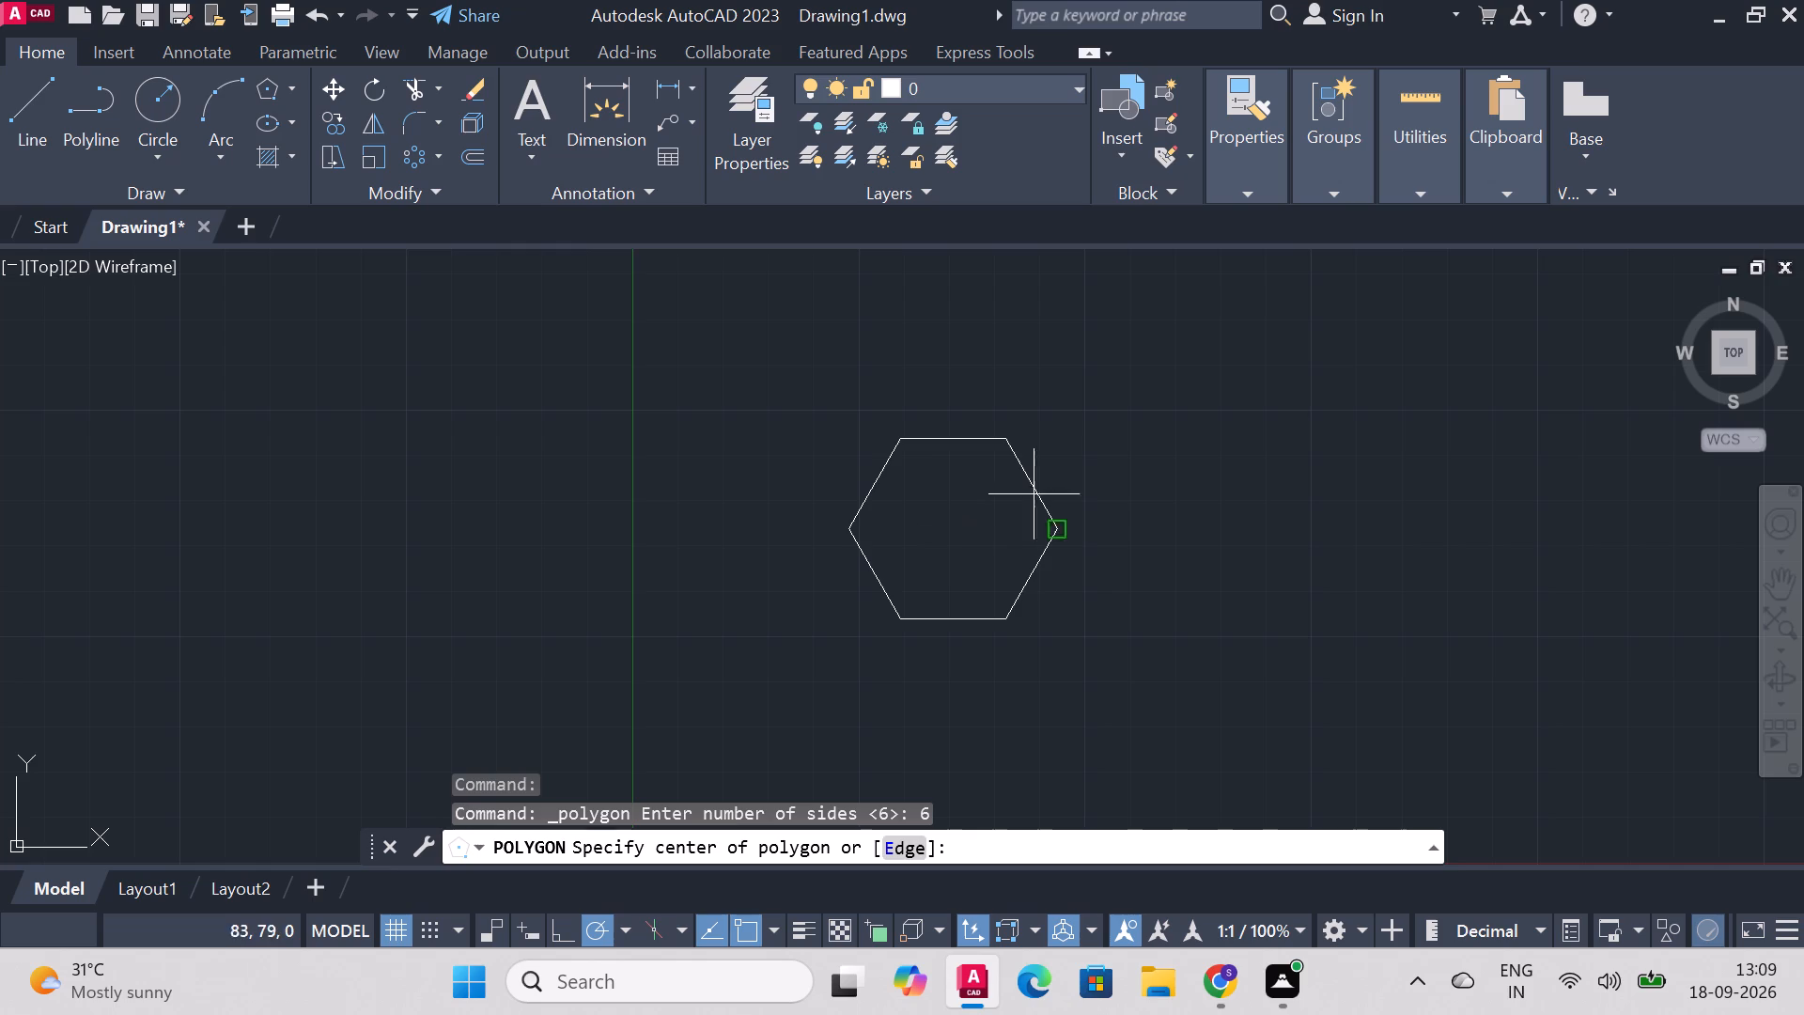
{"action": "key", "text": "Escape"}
Draw a diagonal line from the hexagon's lower-right corner to its upper-left corner.
{"action": "key", "text": "l"}
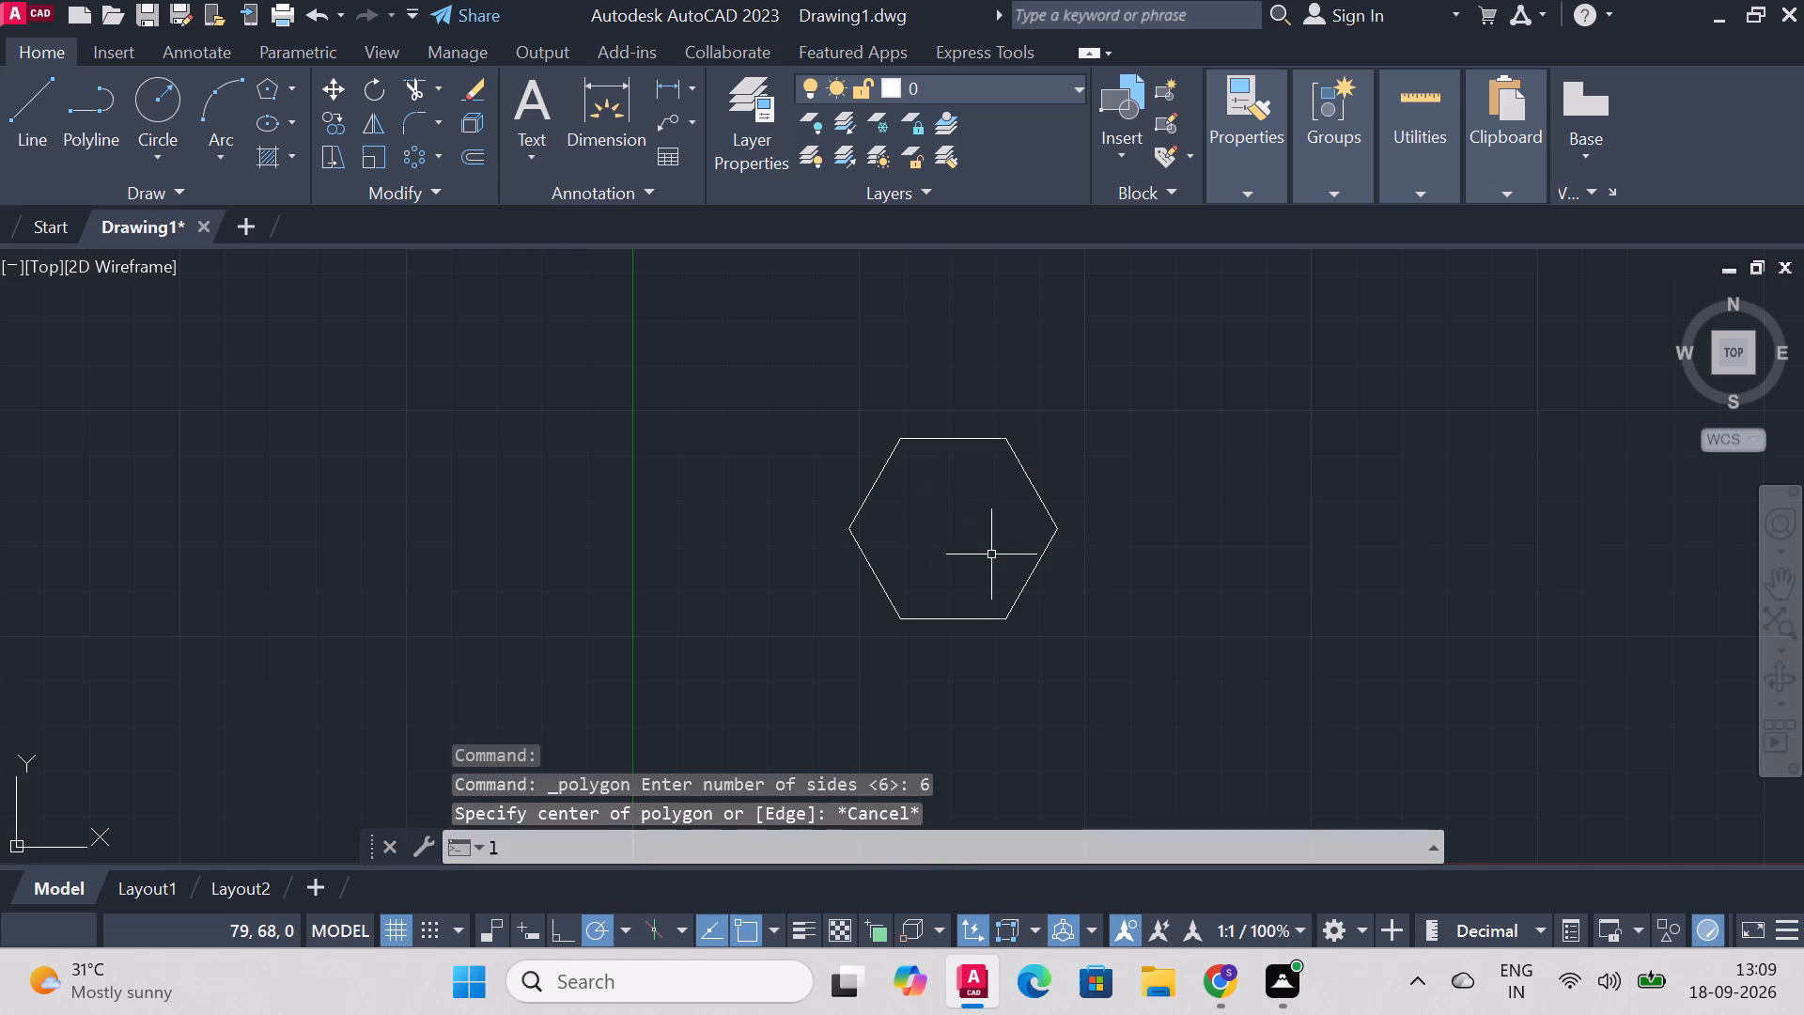
{"action": "key", "text": "Return"}
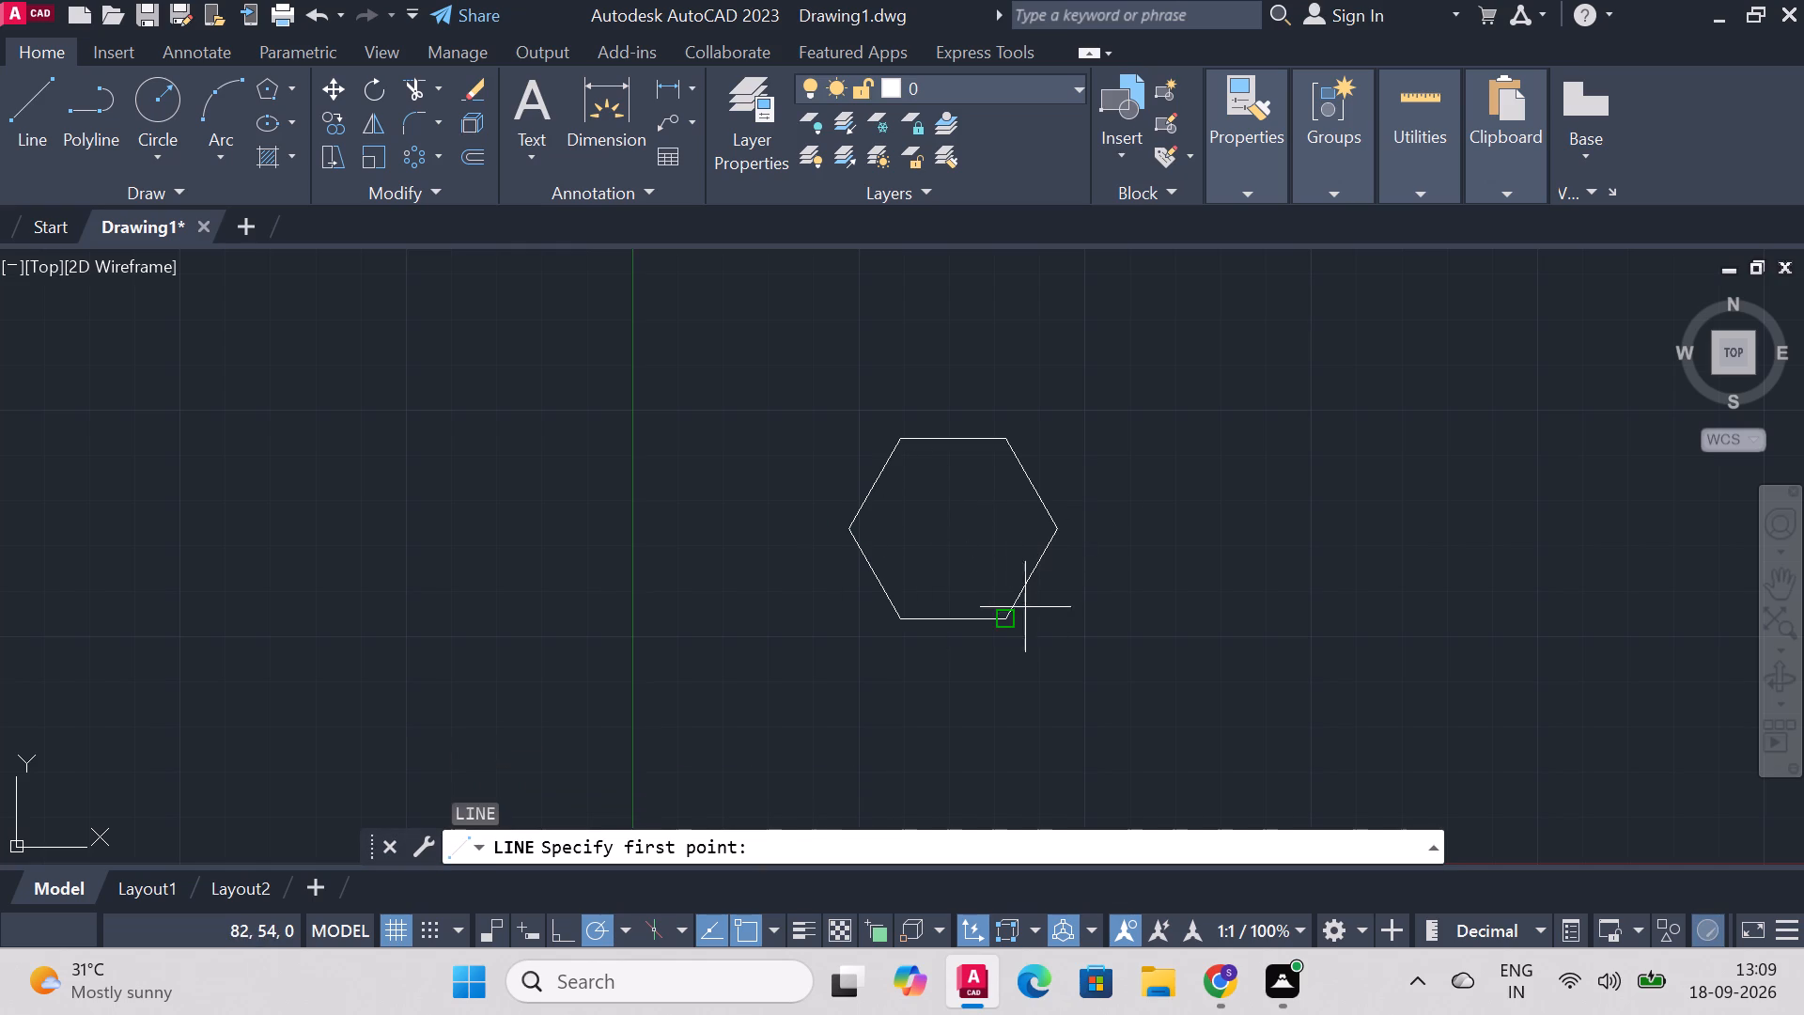
{"action": "left_click", "coordinate": [995, 623]}
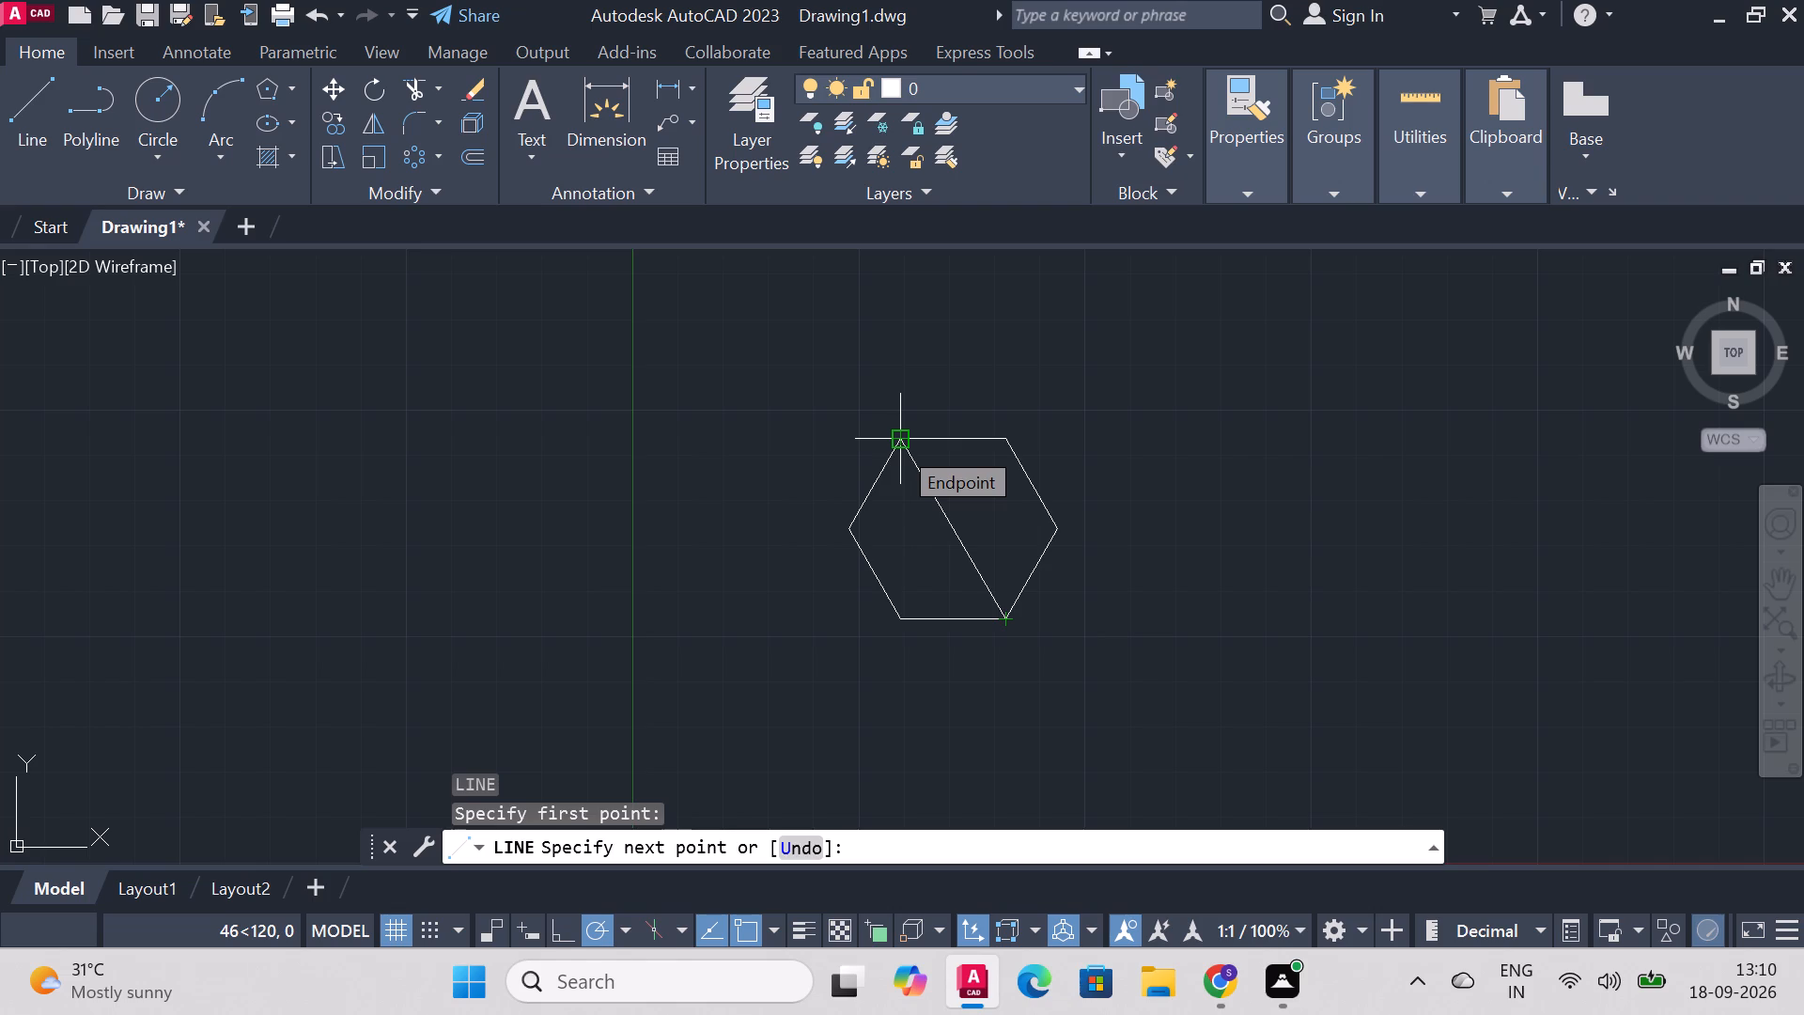
{"action": "left_click", "coordinate": [905, 431]}
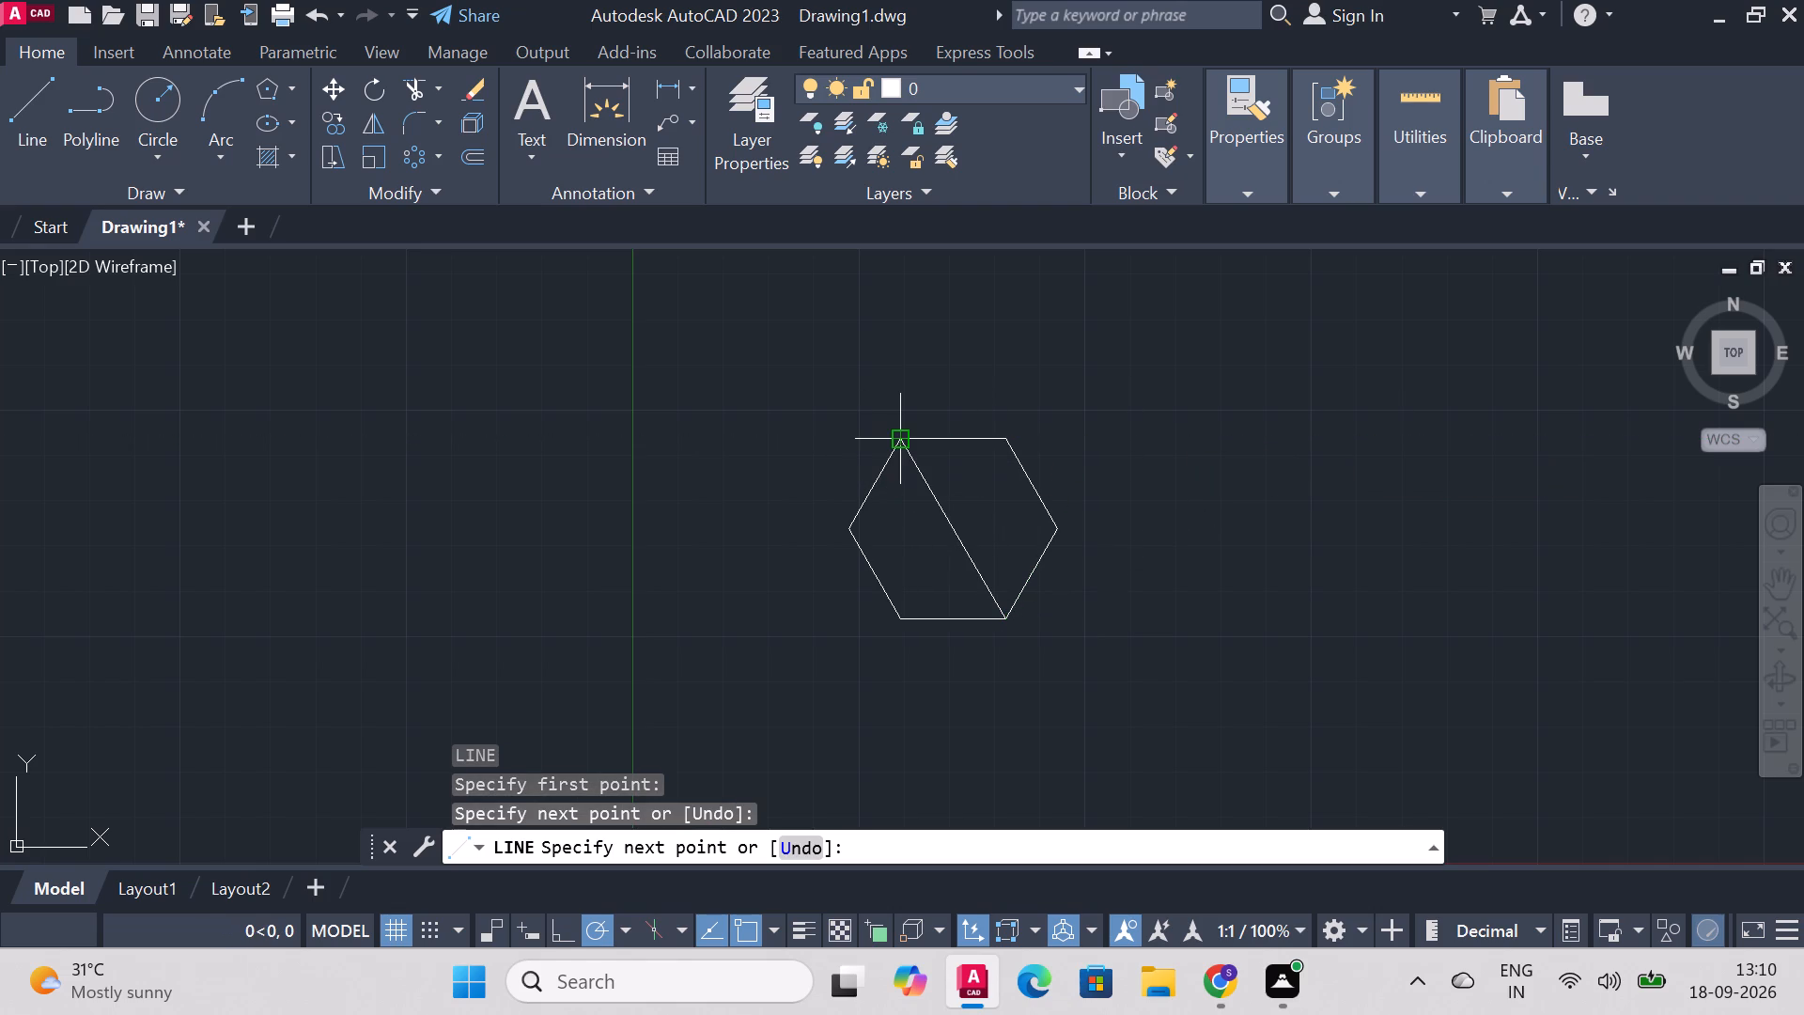
{"action": "right_click", "coordinate": [901, 429]}
{"action": "left_click", "coordinate": [956, 451]}
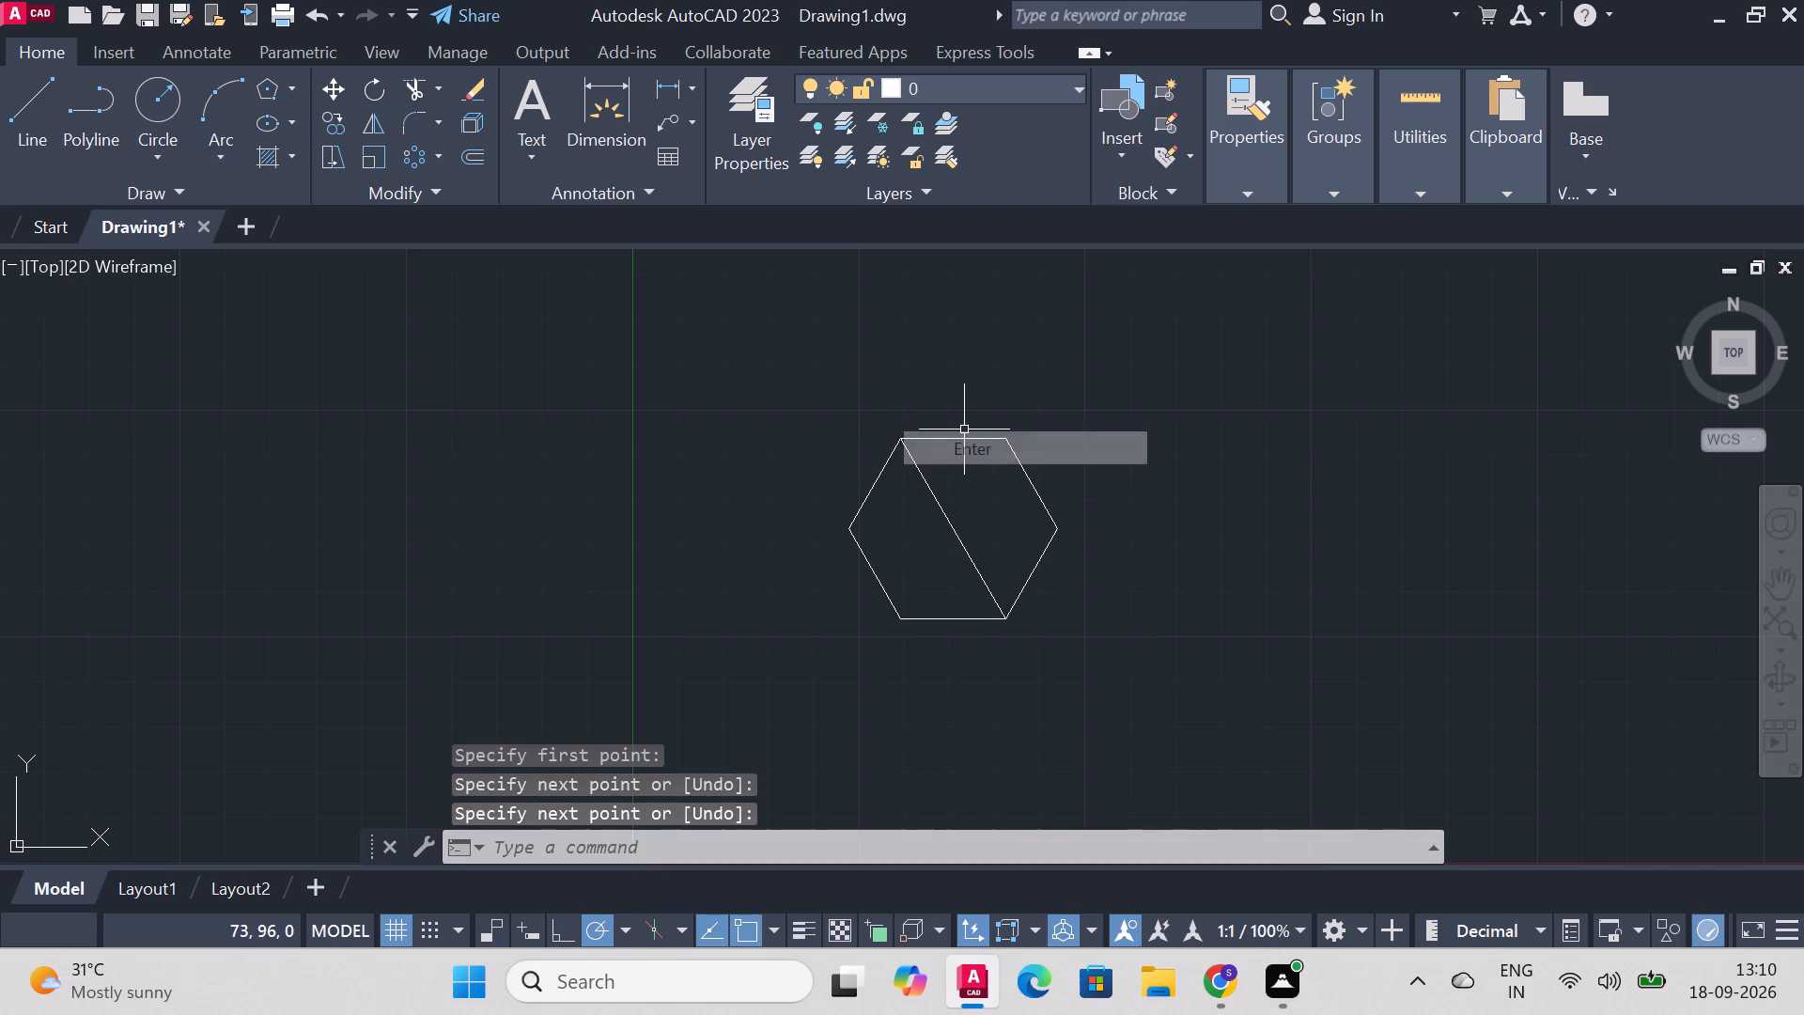
Draw a horizontal line across the hexagon from its left corner to its right corner.
{"action": "right_click", "coordinate": [970, 430]}
{"action": "left_click", "coordinate": [1125, 380]}
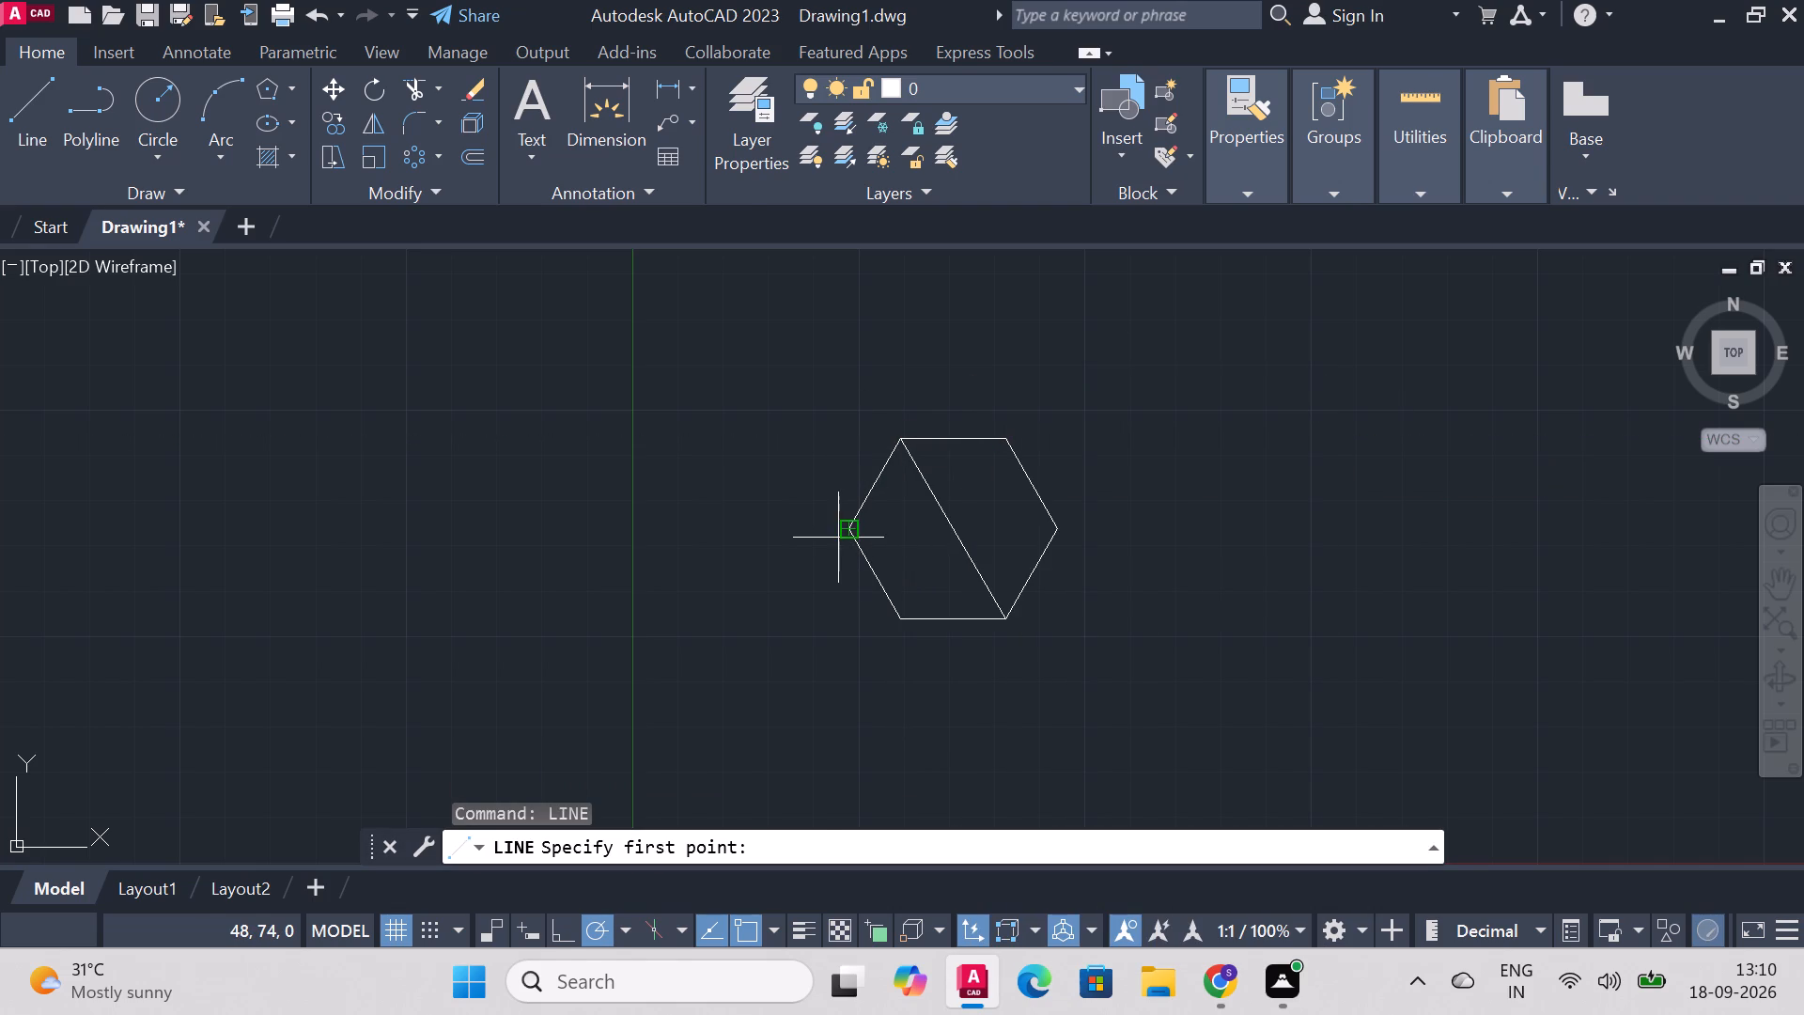
{"action": "left_click", "coordinate": [842, 537]}
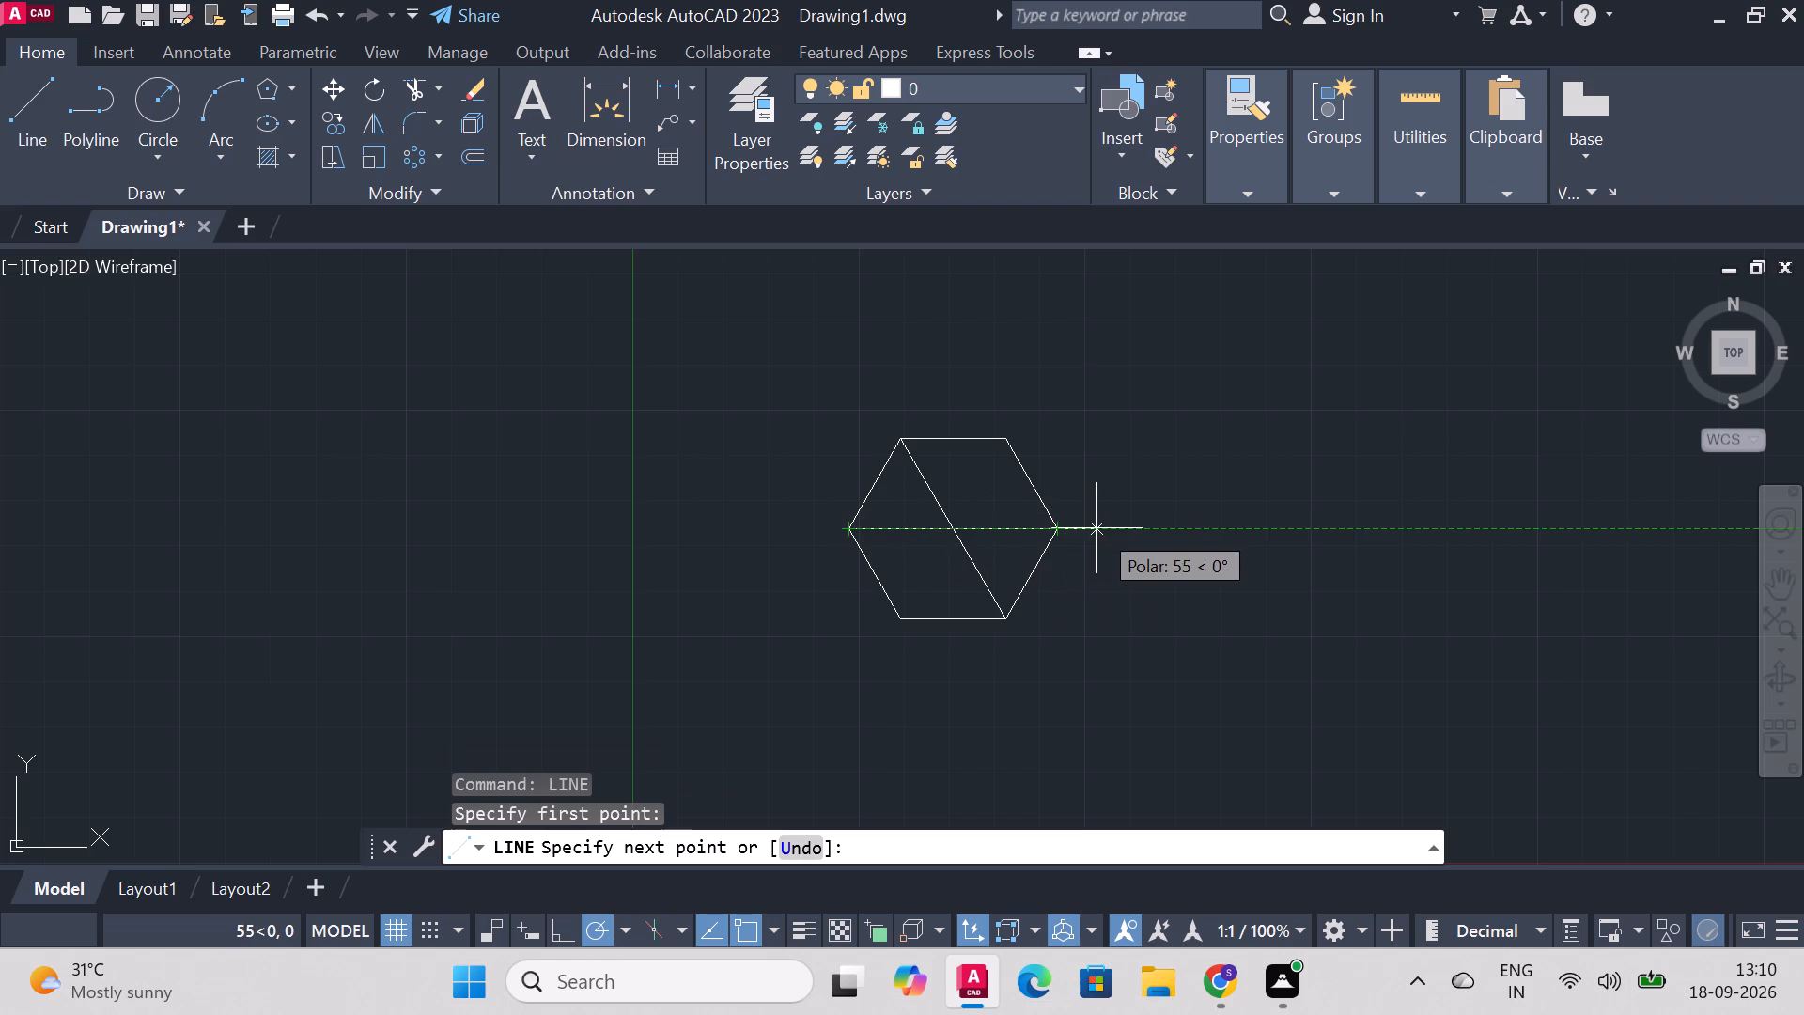
{"action": "left_click", "coordinate": [1055, 530]}
{"action": "right_click", "coordinate": [1055, 530]}
{"action": "left_click", "coordinate": [1112, 543]}
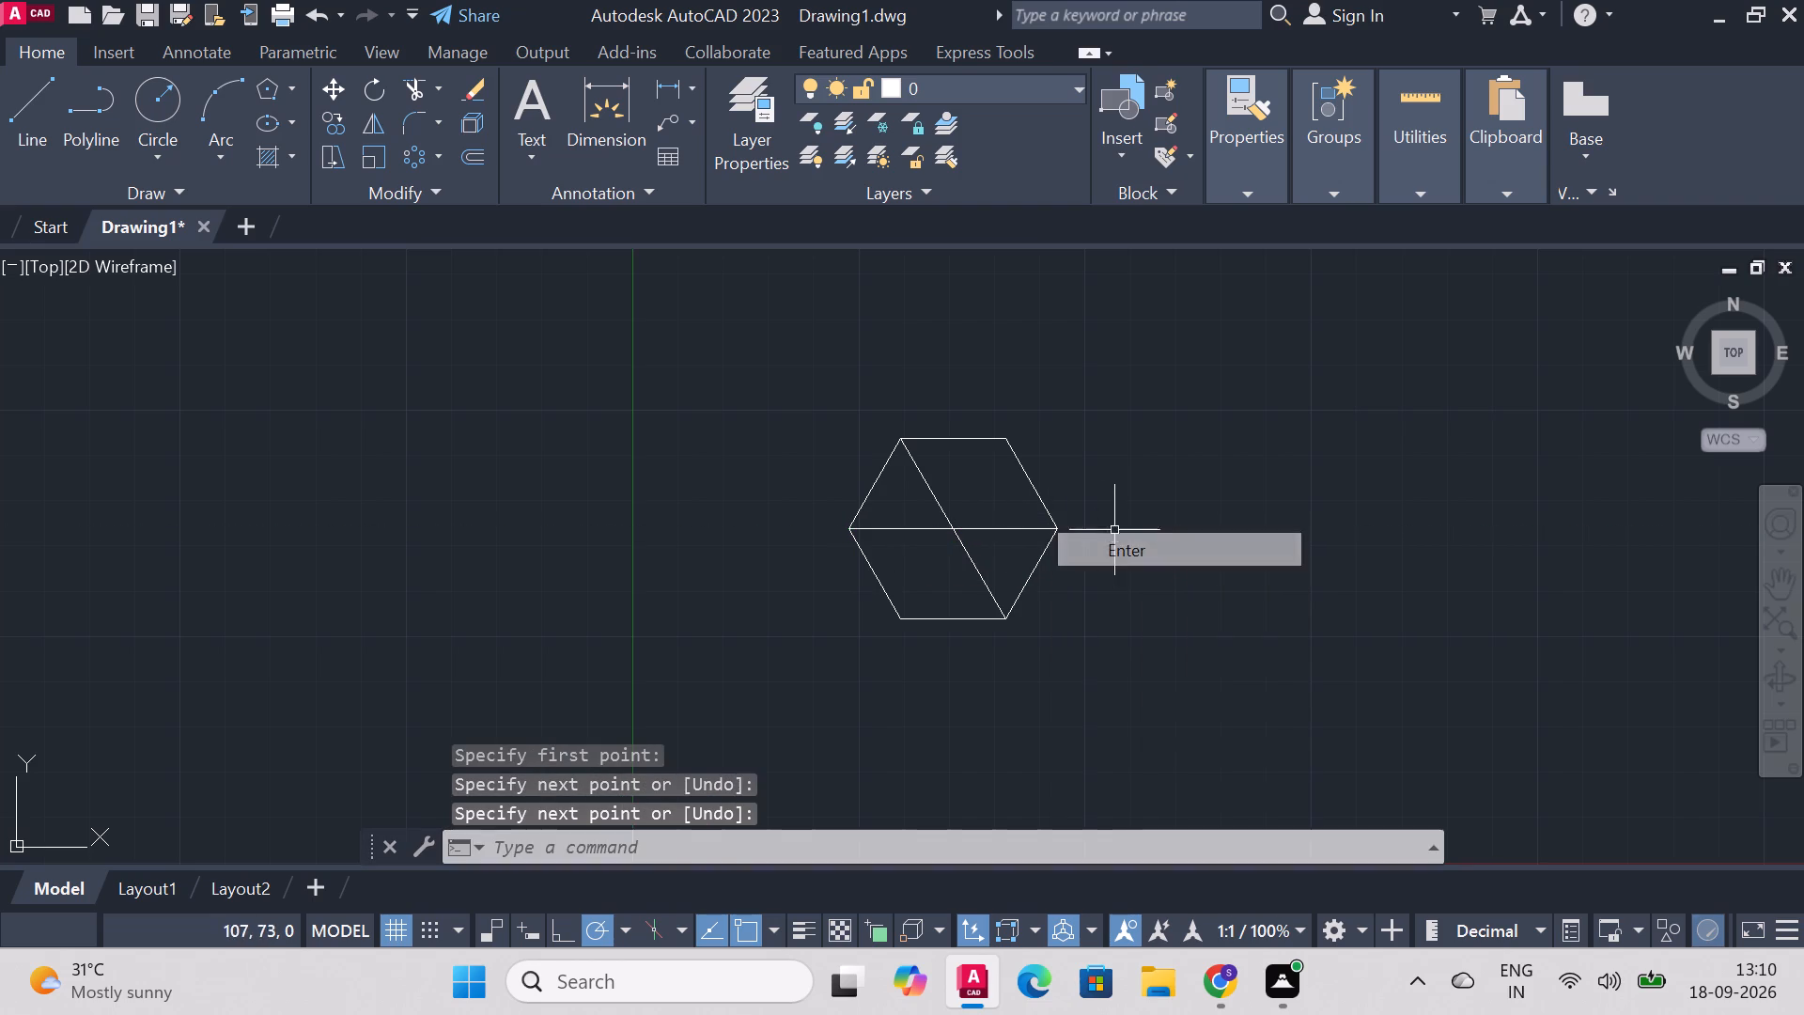
Draw a diagonal line from the hexagon's upper-right corner to its lower-left corner.
{"action": "right_click", "coordinate": [1448, 414]}
{"action": "left_click", "coordinate": [1496, 398]}
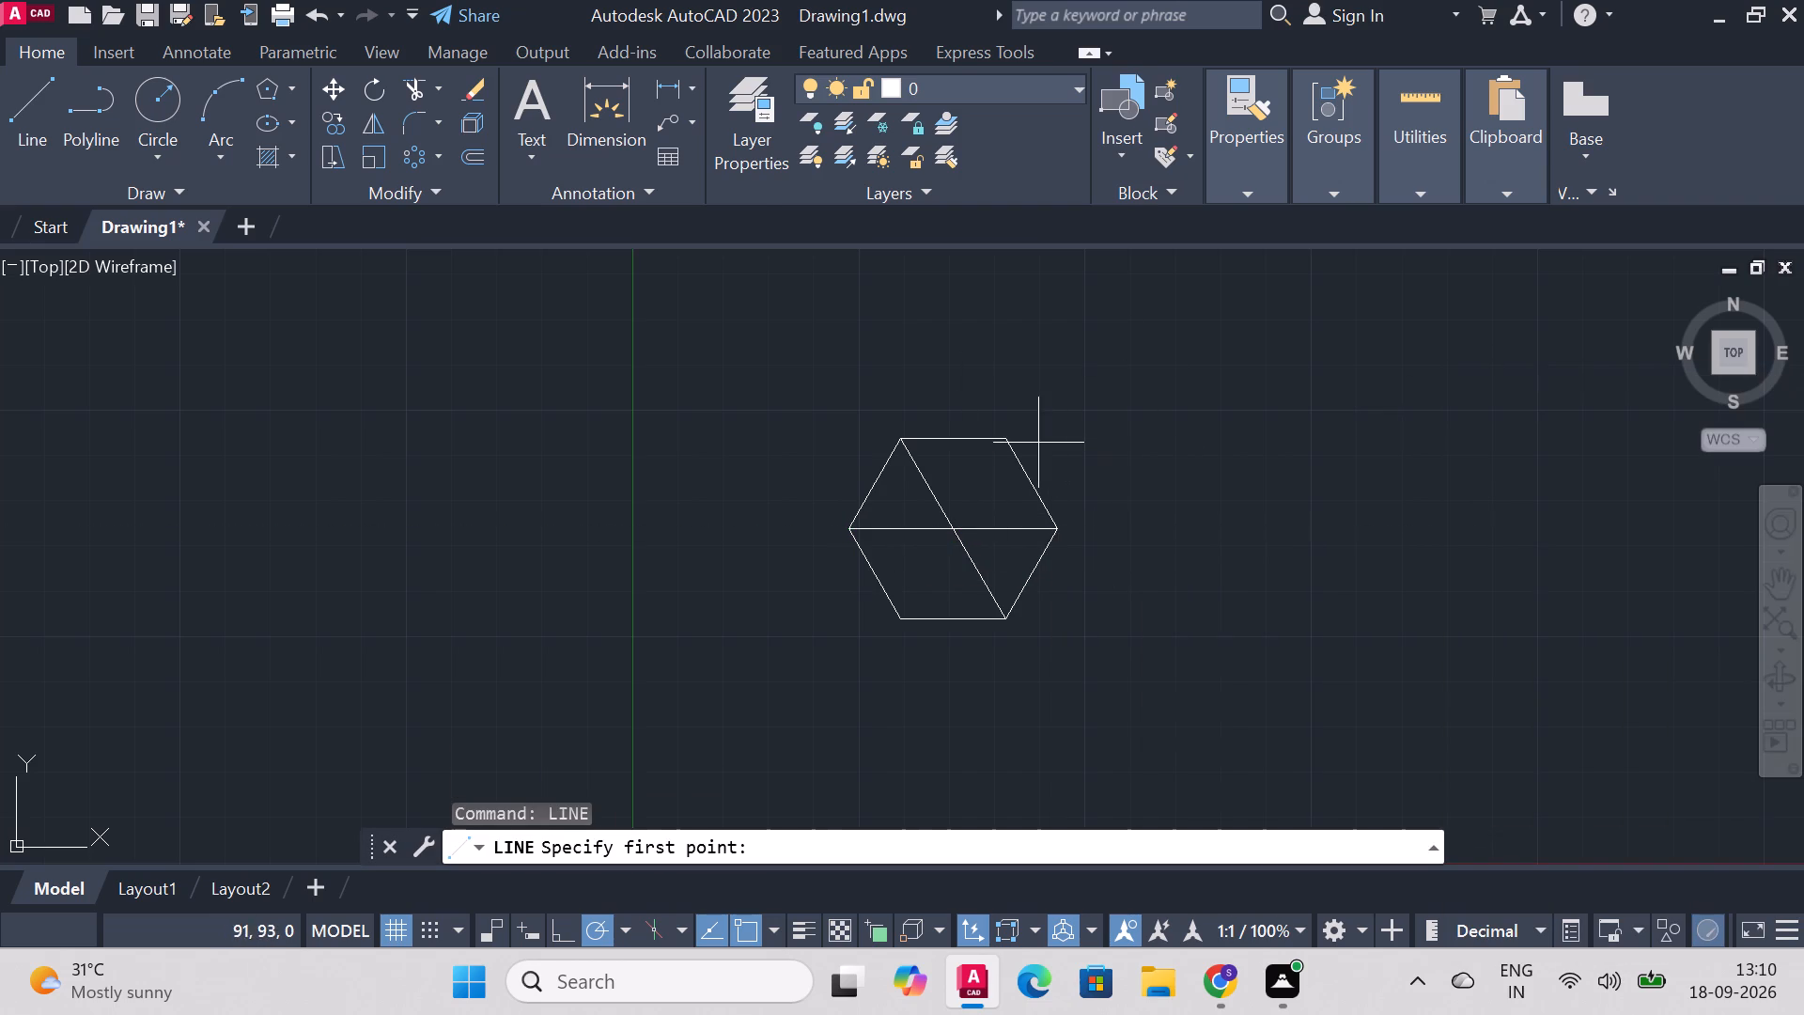
{"action": "left_click", "coordinate": [1009, 445]}
{"action": "left_click", "coordinate": [898, 619]}
{"action": "right_click", "coordinate": [899, 609]}
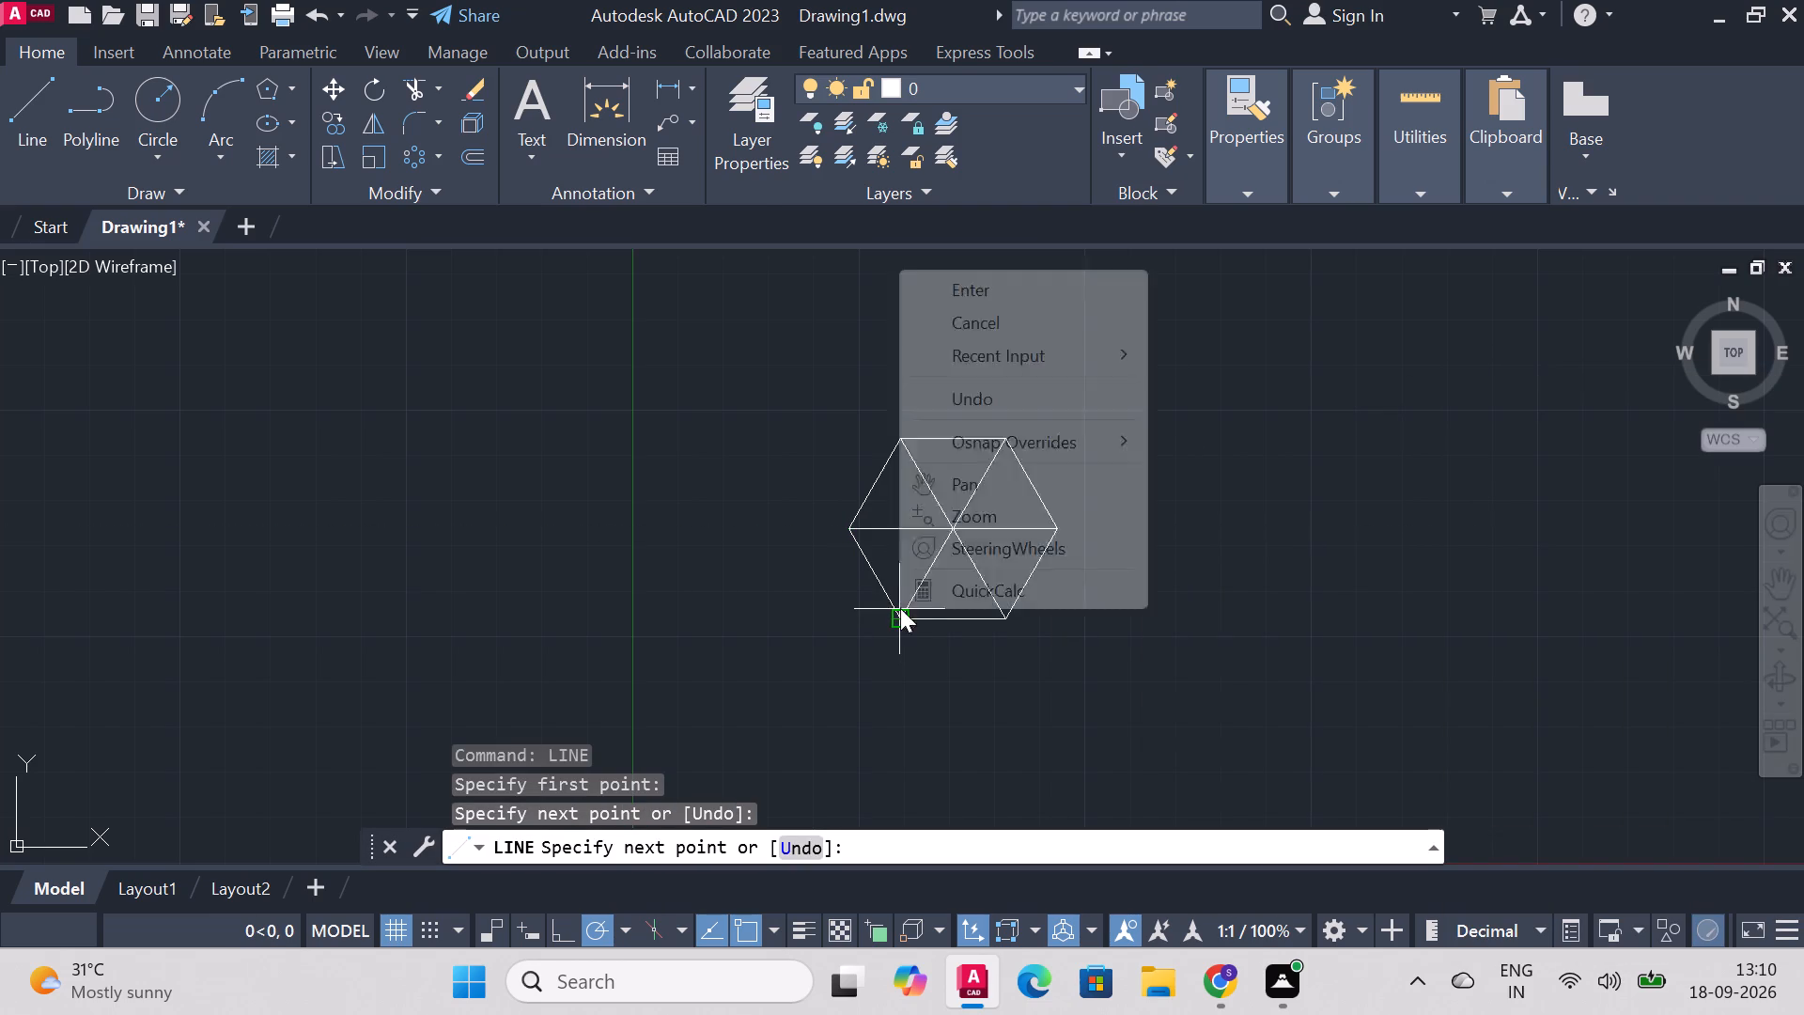
{"action": "left_click", "coordinate": [966, 293]}
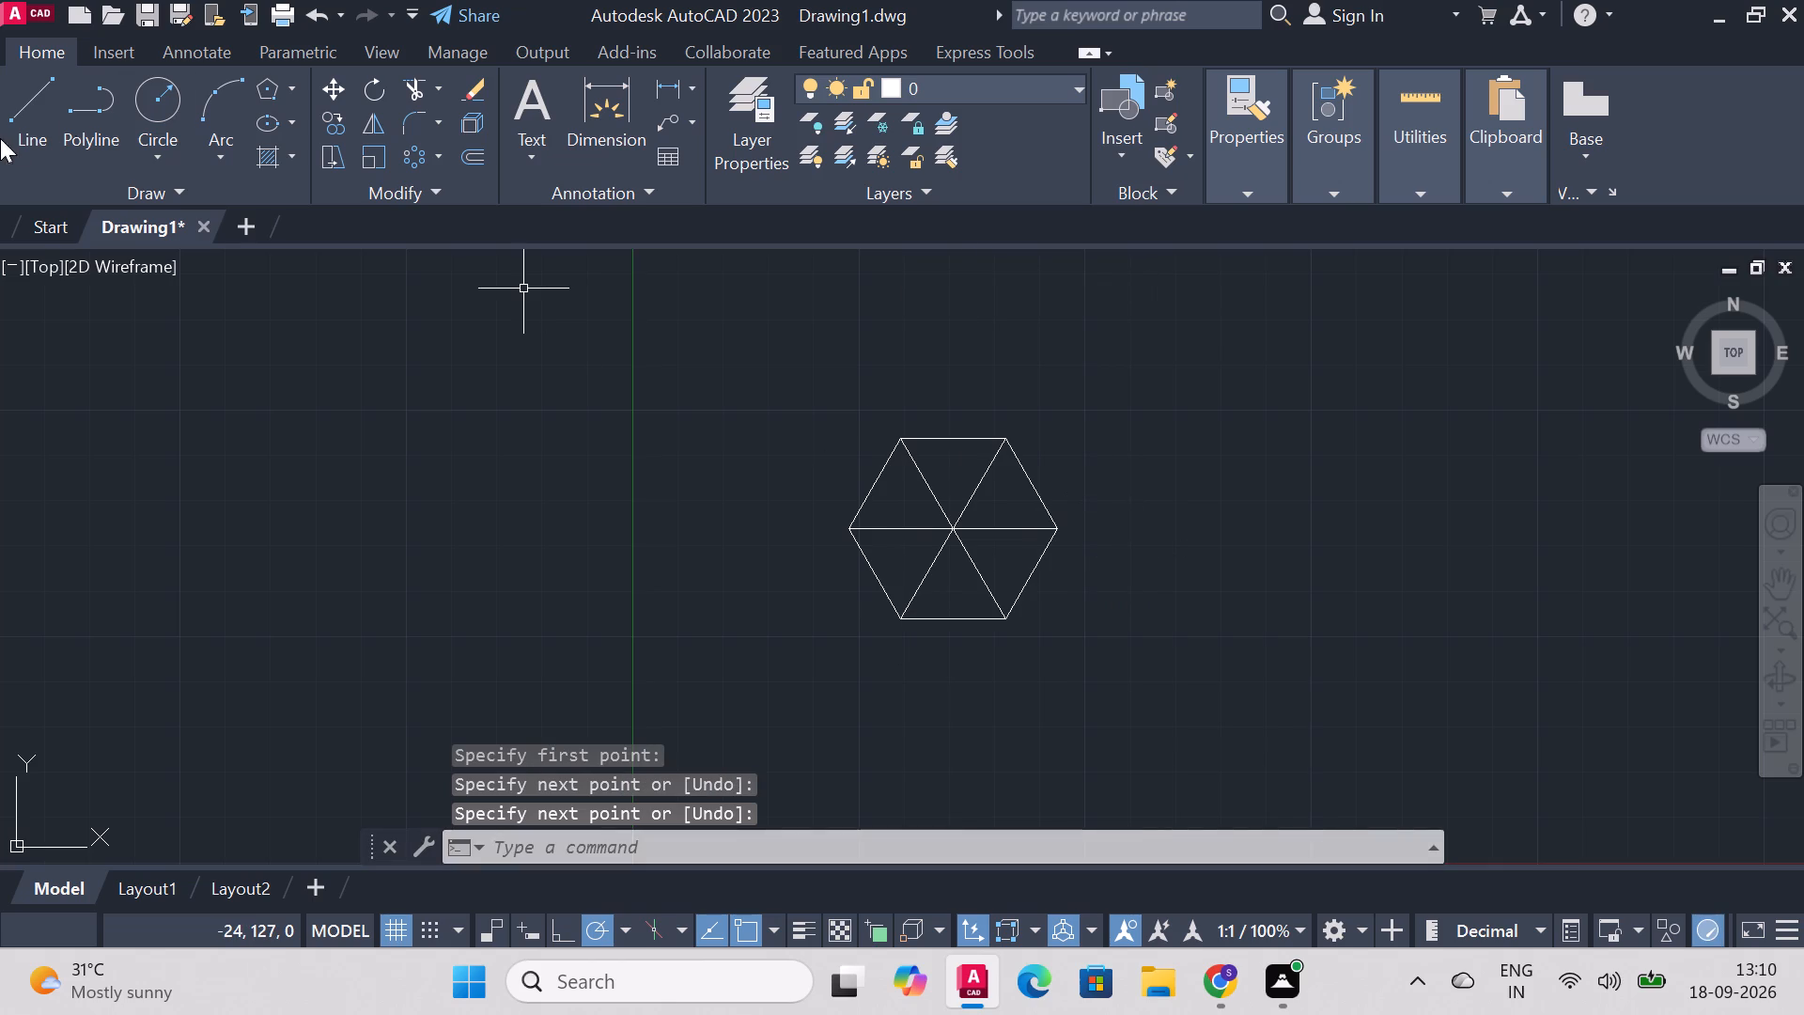
Draw a second six-sided polygon on the hexagon's centre, circumscribed about a circle of radius 15.
{"action": "left_click", "coordinate": [260, 89]}
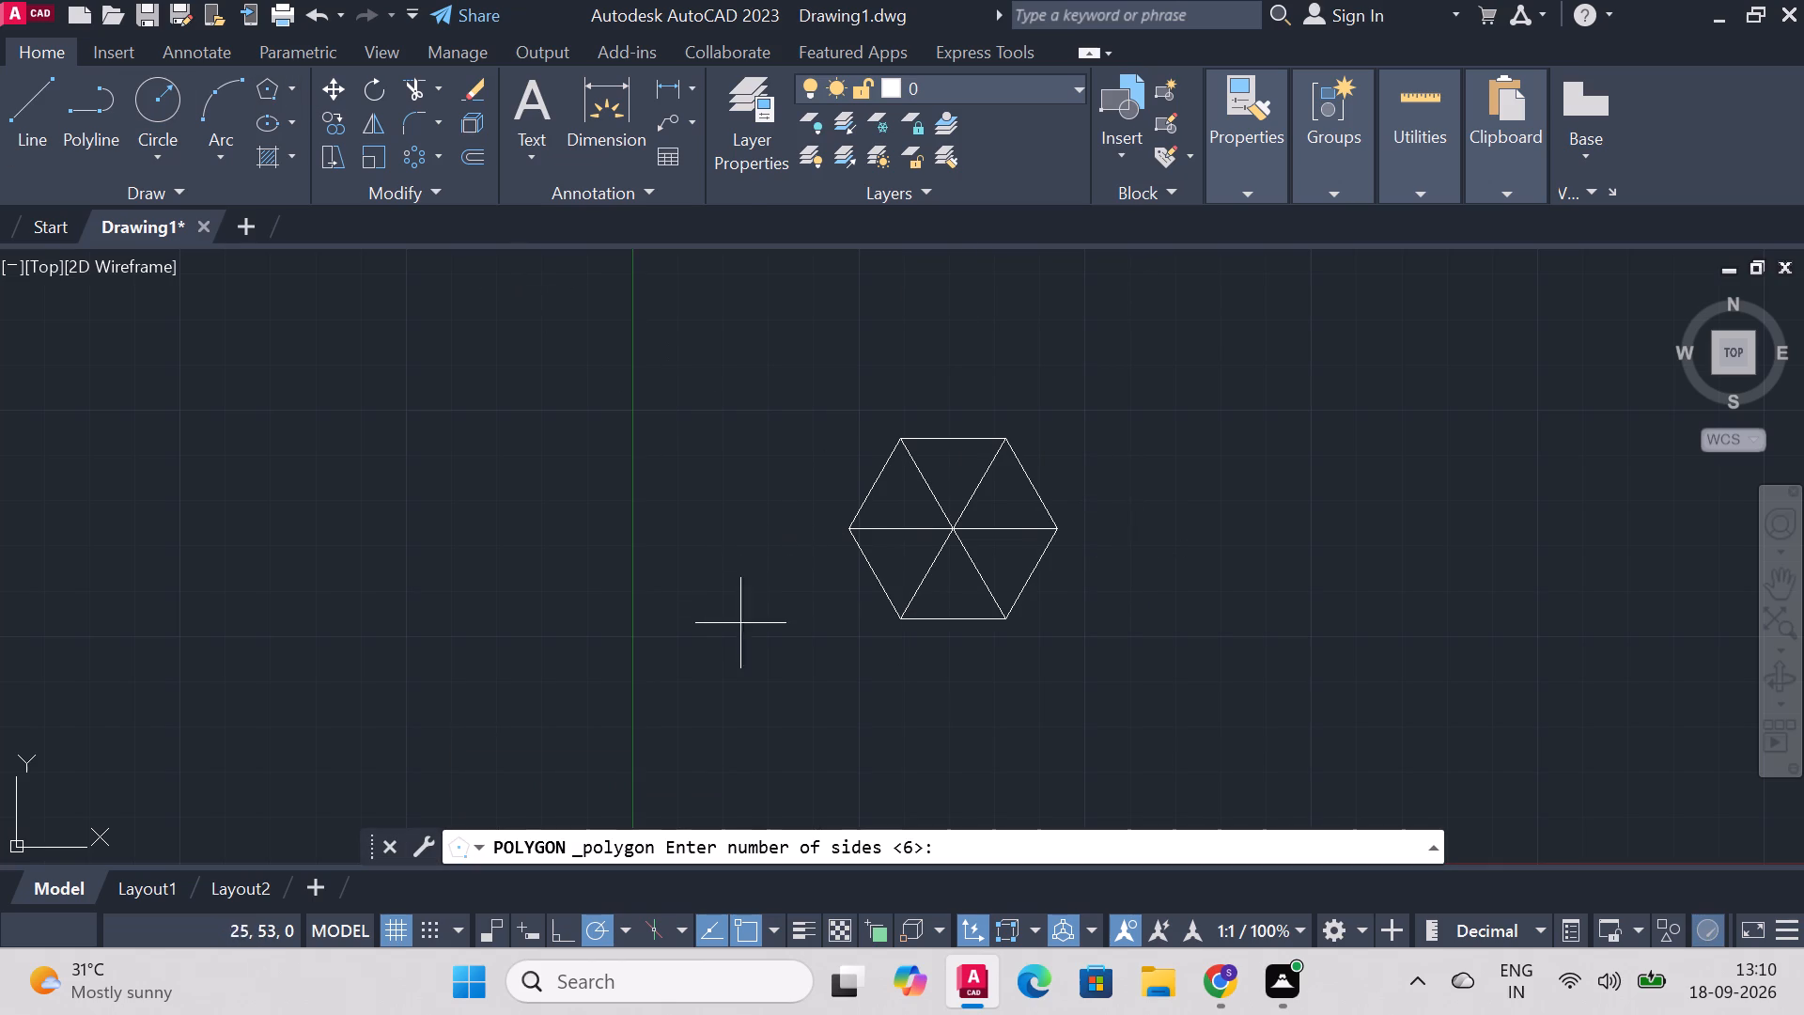
{"action": "key", "text": "6"}
{"action": "key", "text": "Return"}
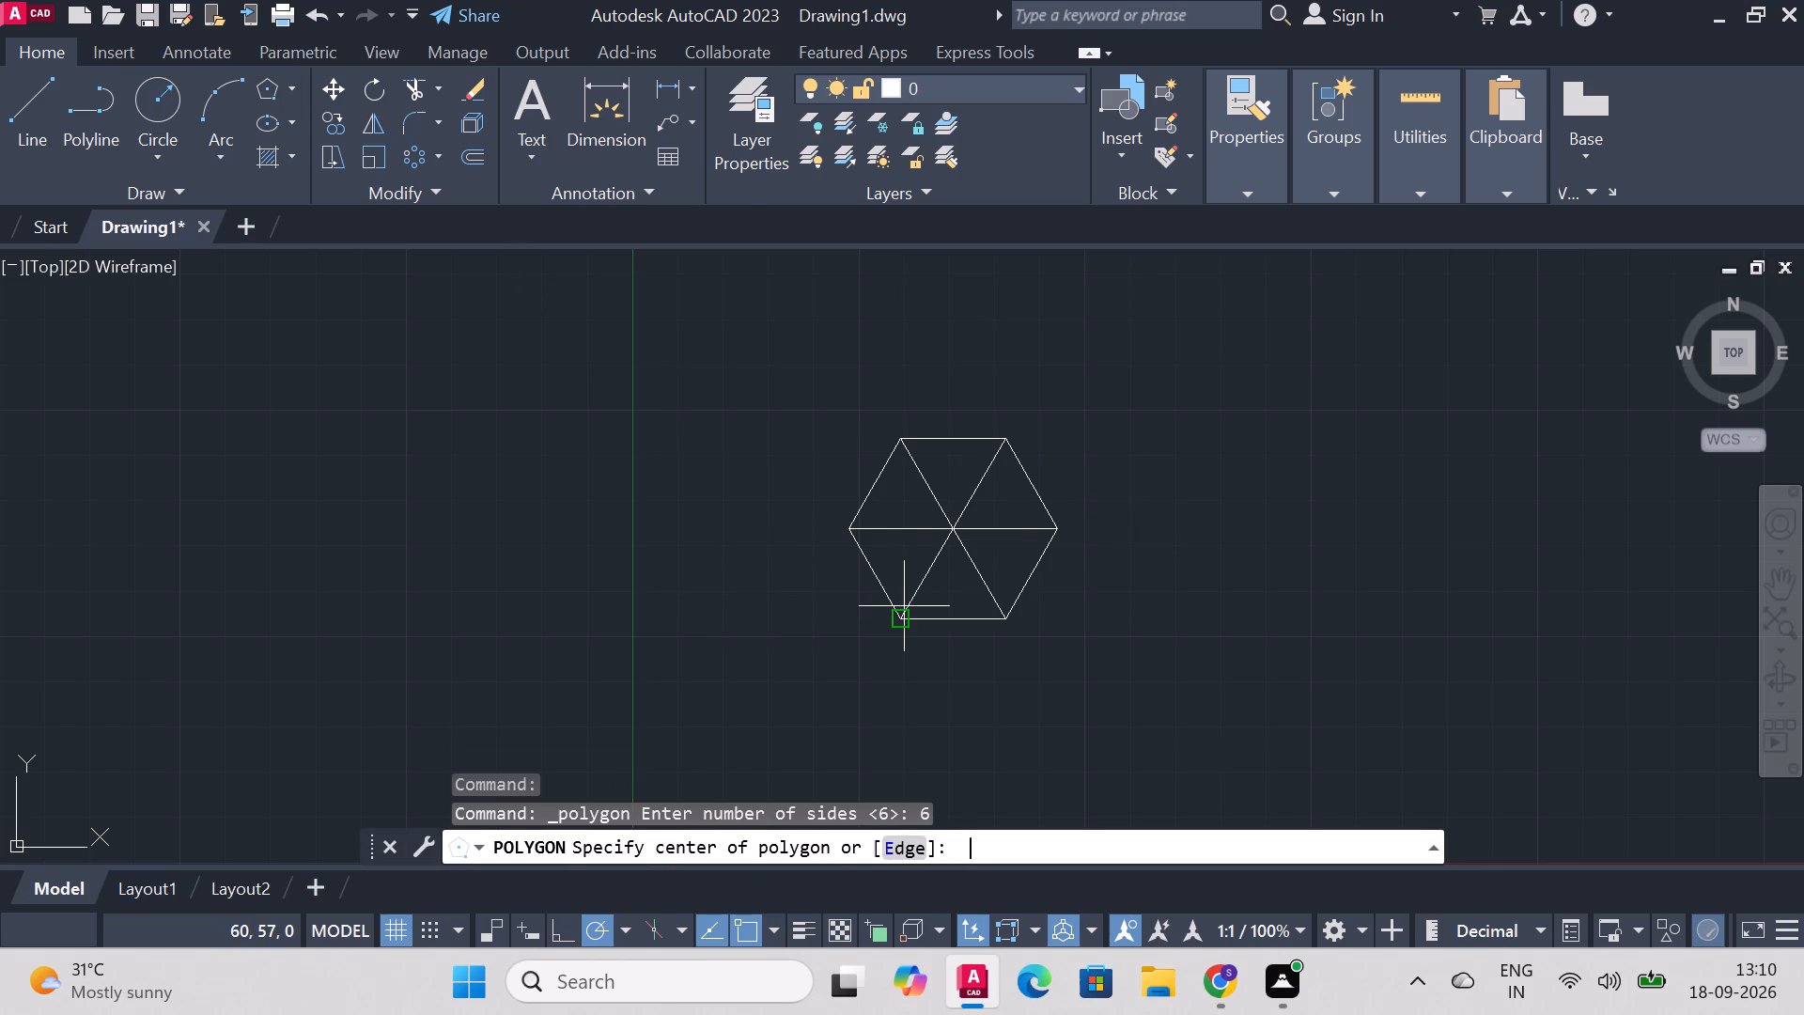
{"action": "left_click", "coordinate": [955, 528]}
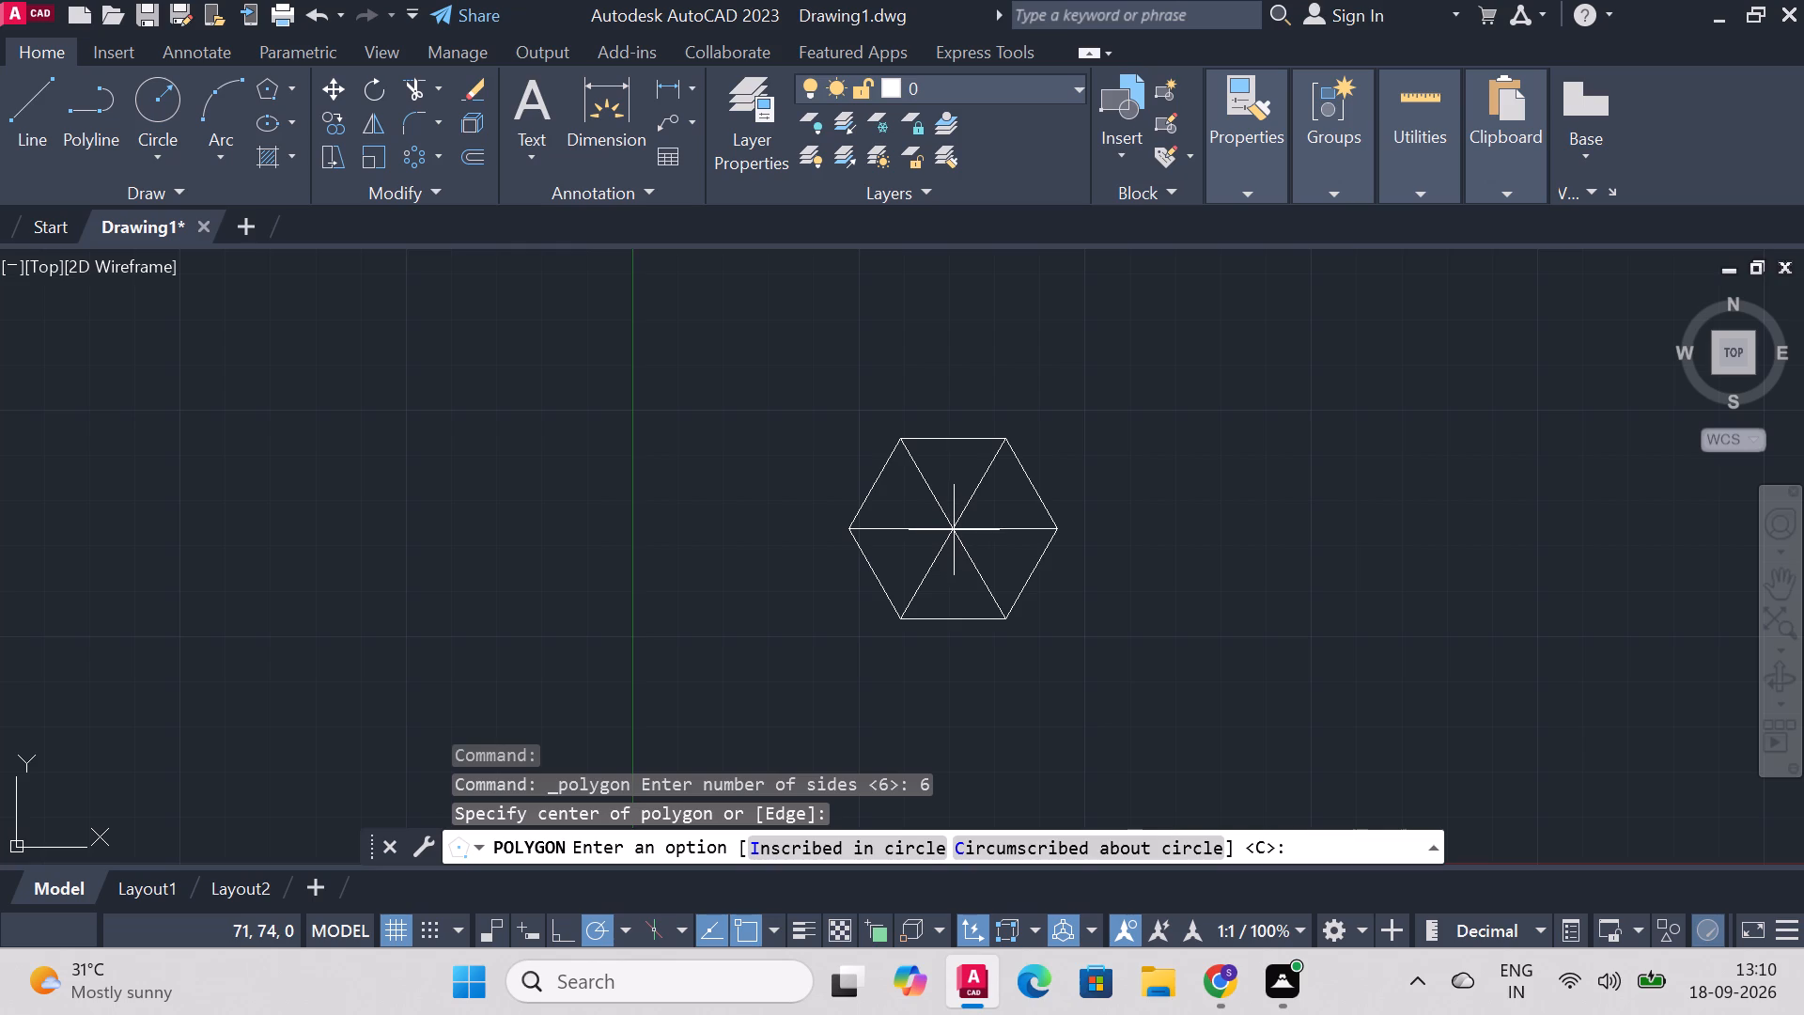
{"action": "key", "text": "c"}
{"action": "key", "text": "Return"}
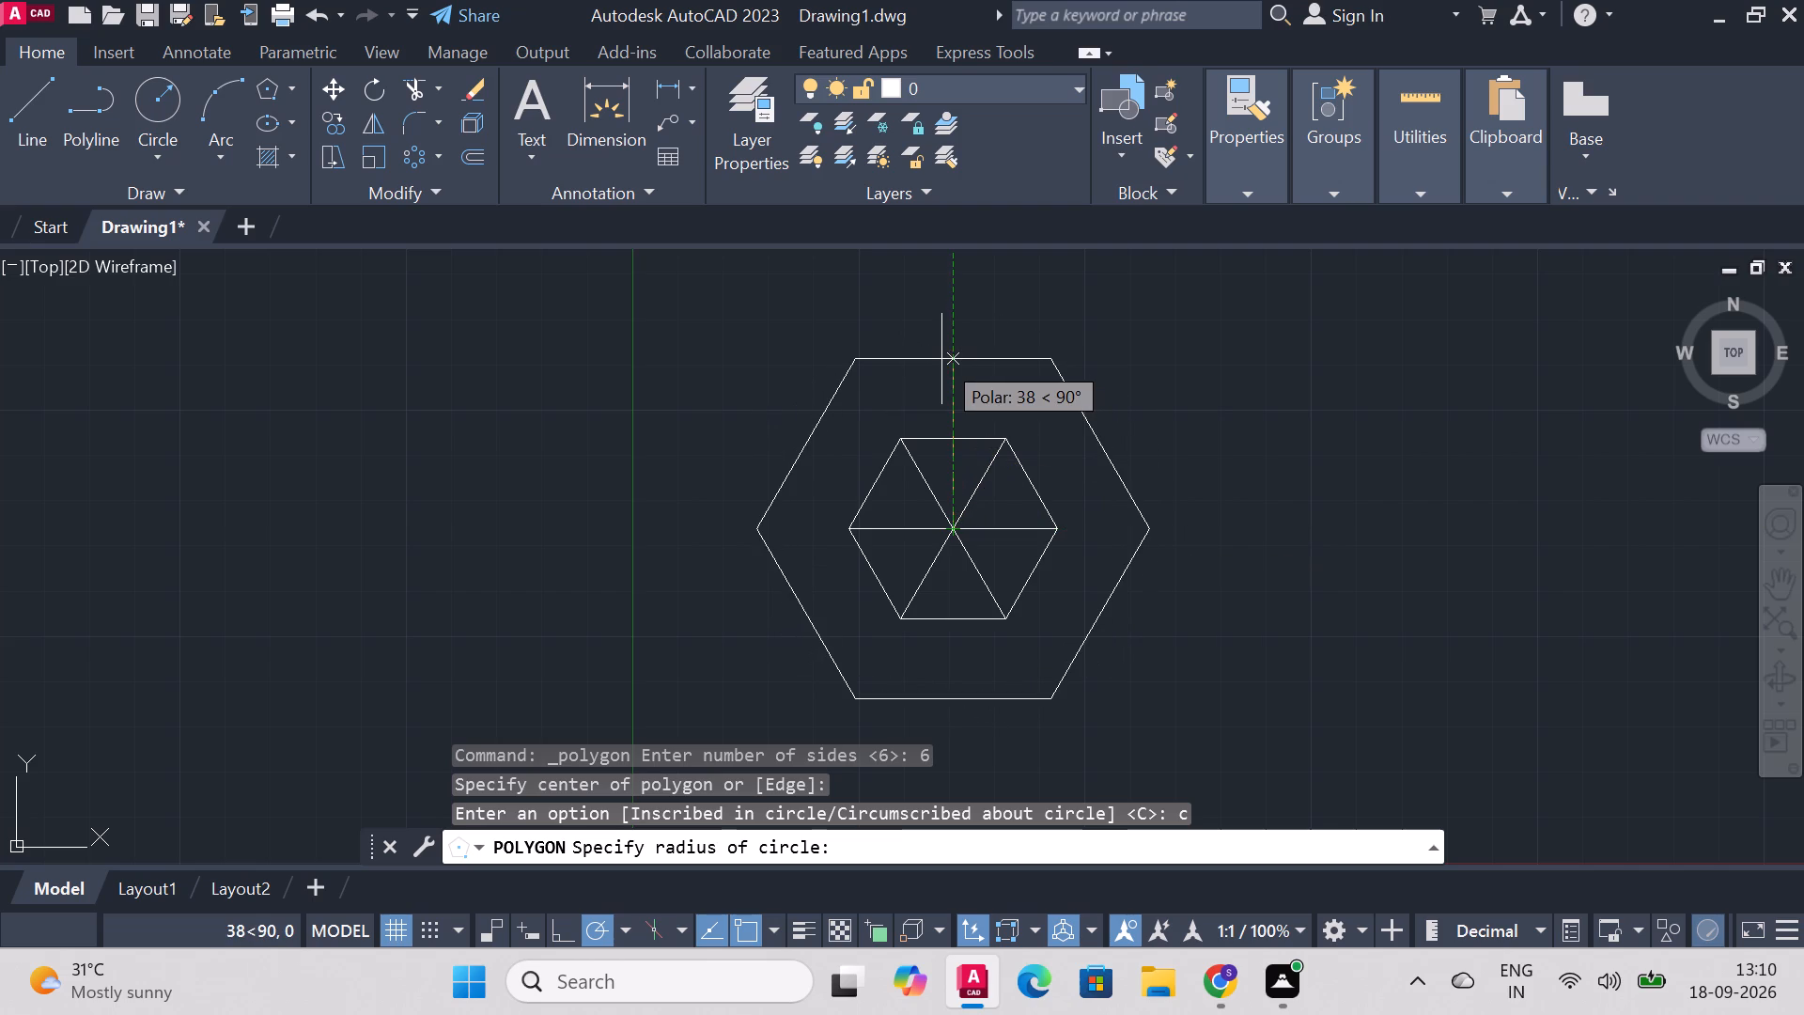
{"action": "type", "text": "15"}
{"action": "key", "text": "Return"}
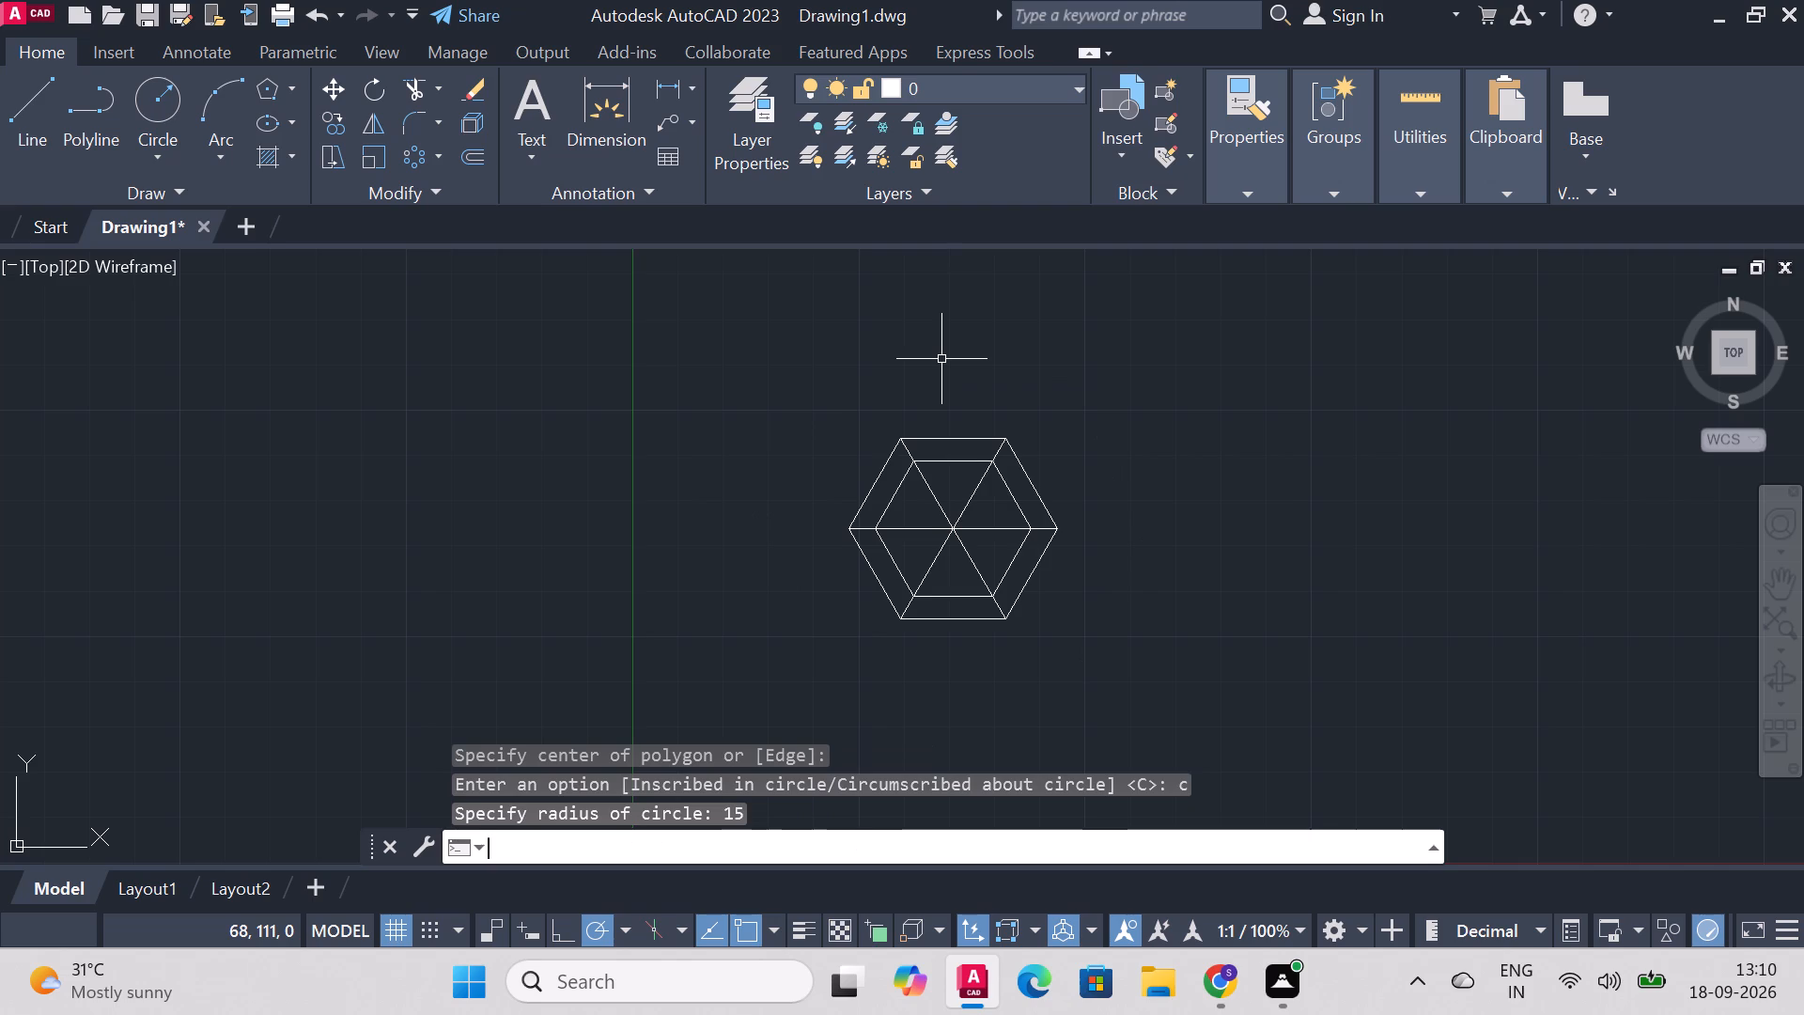
Draw a circle of radius 50 centred on the hexagons' common centre.
{"action": "left_click", "coordinate": [156, 114]}
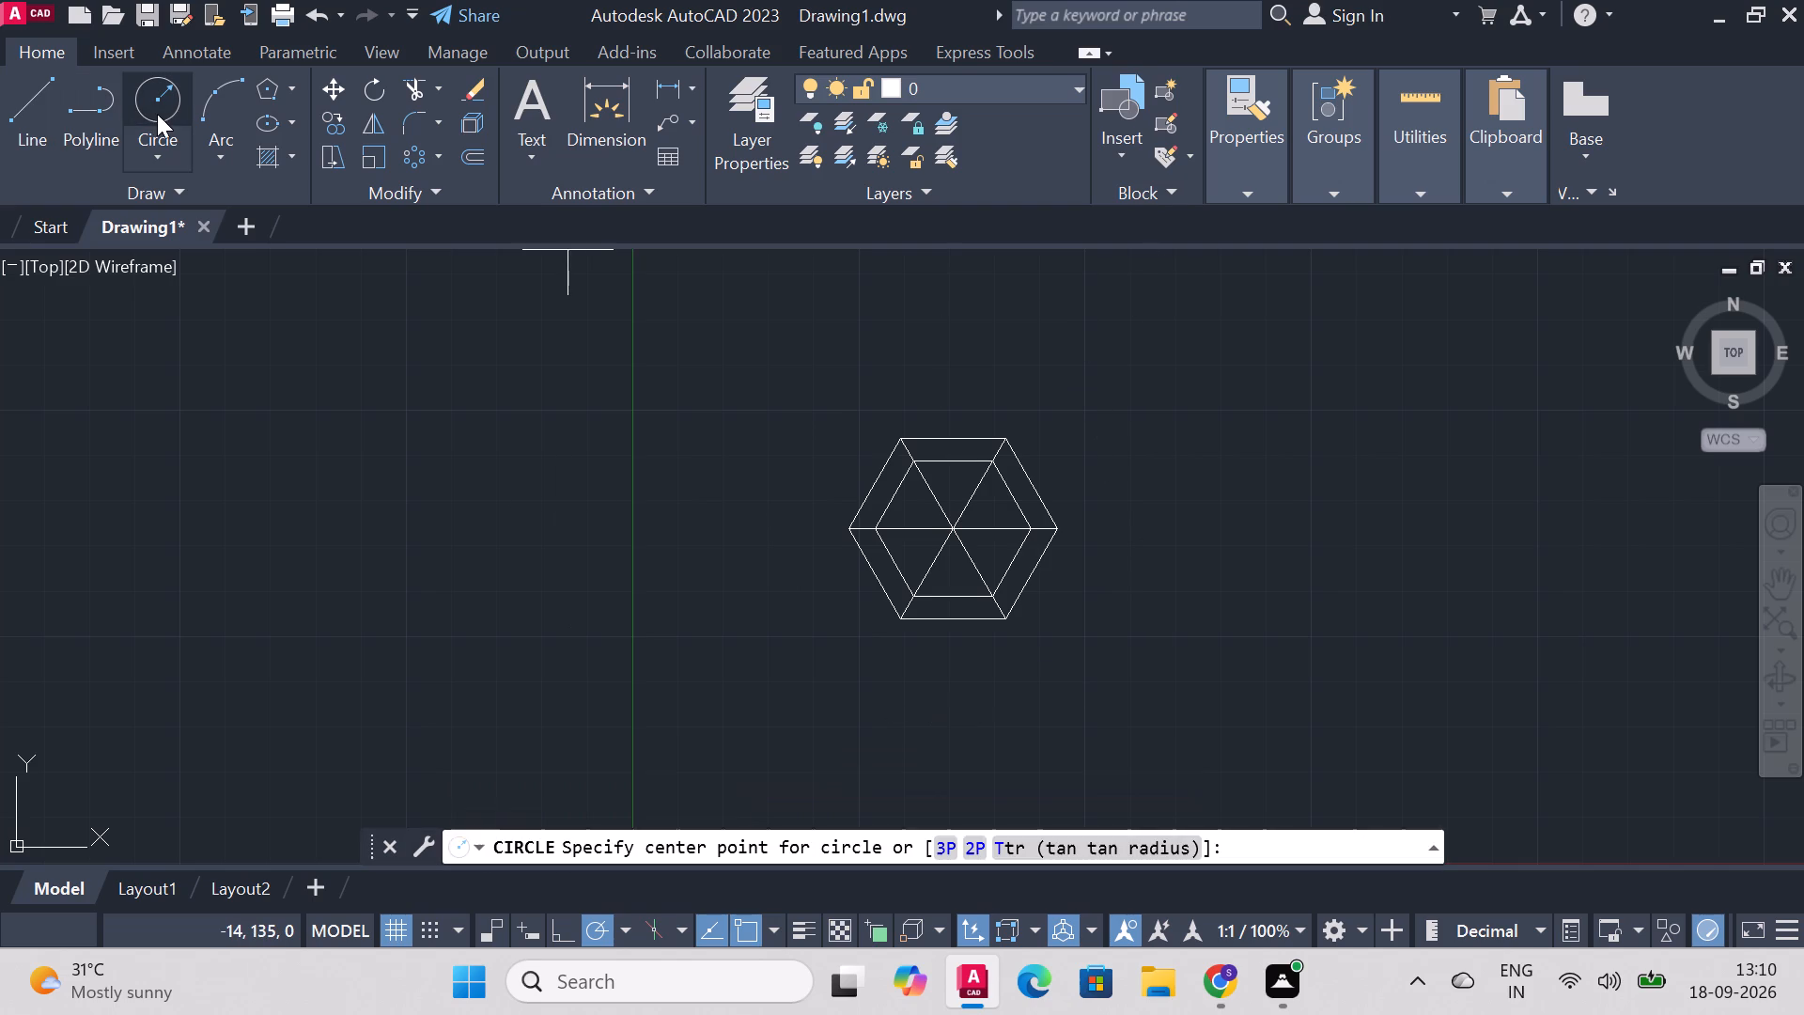
{"action": "left_click", "coordinate": [949, 530]}
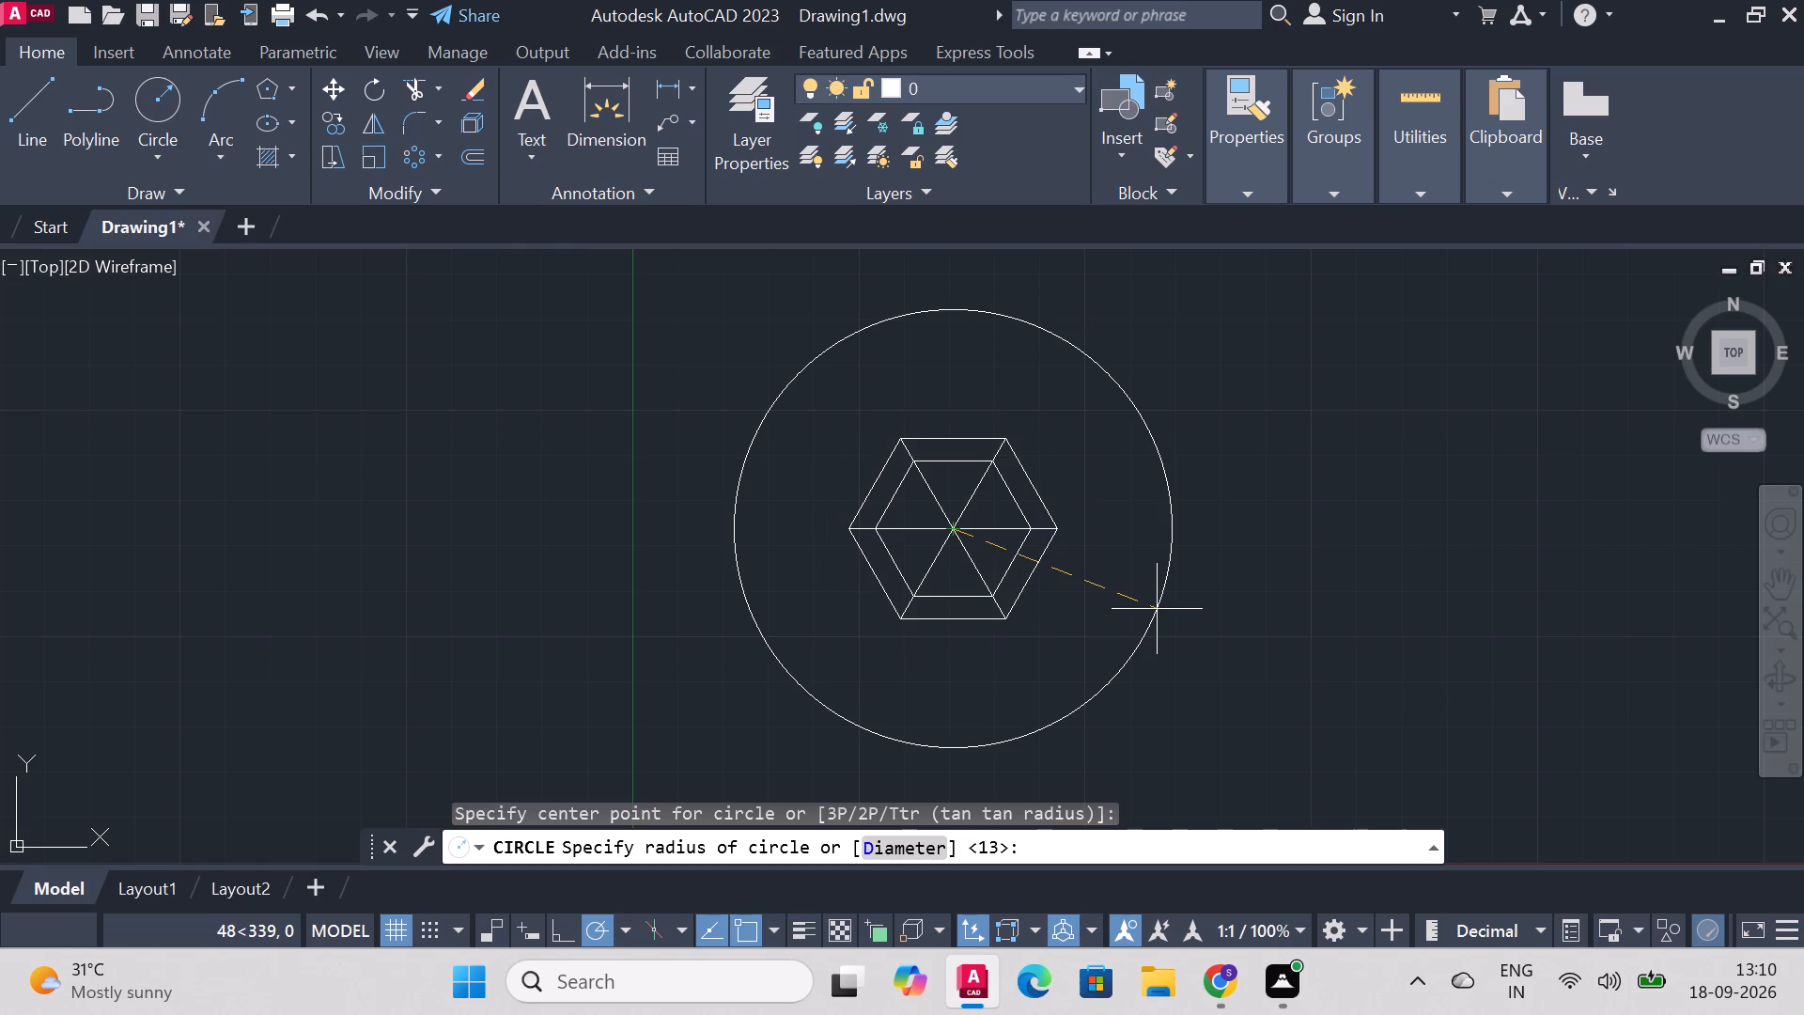
{"action": "key", "text": "r"}
{"action": "key", "text": "Return"}
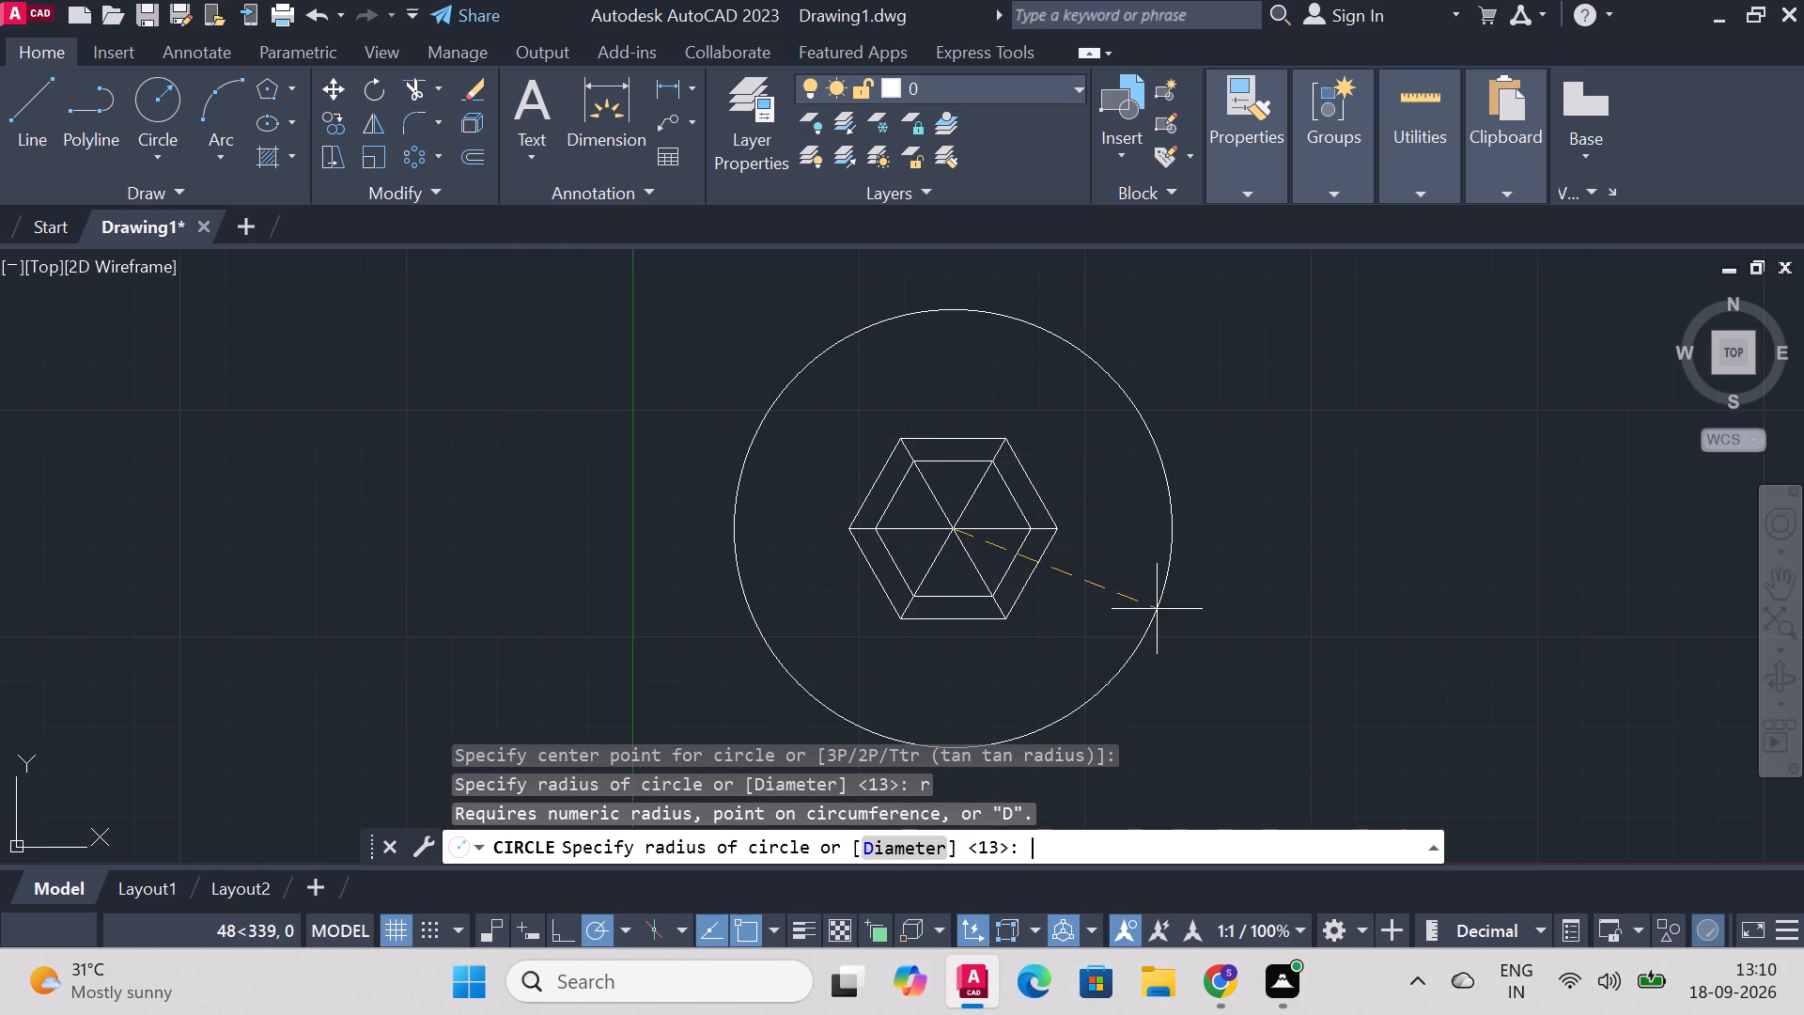
{"action": "key", "text": "5"}
{"action": "key", "text": "0"}
{"action": "key", "text": "Return"}
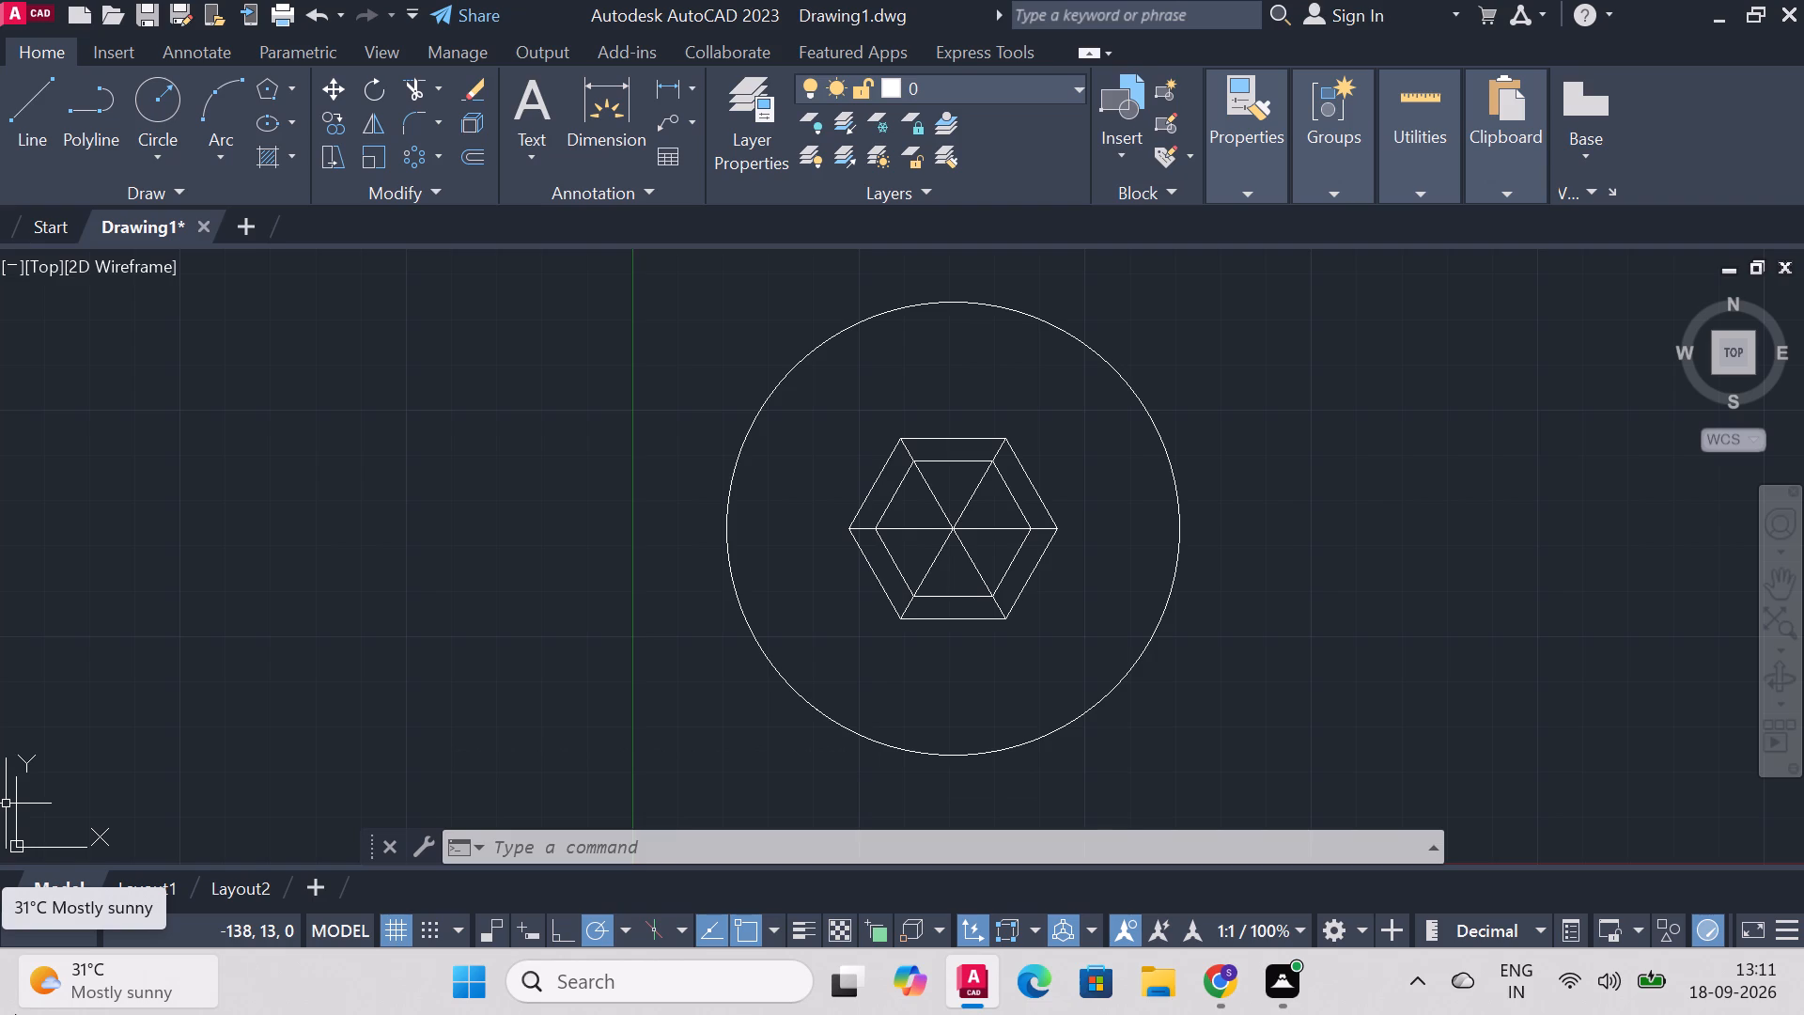
Draw a horizontal line from the outer hexagon's right corner to the large circle's right quadrant.
{"action": "left_click", "coordinate": [33, 131]}
{"action": "left_click", "coordinate": [1059, 522]}
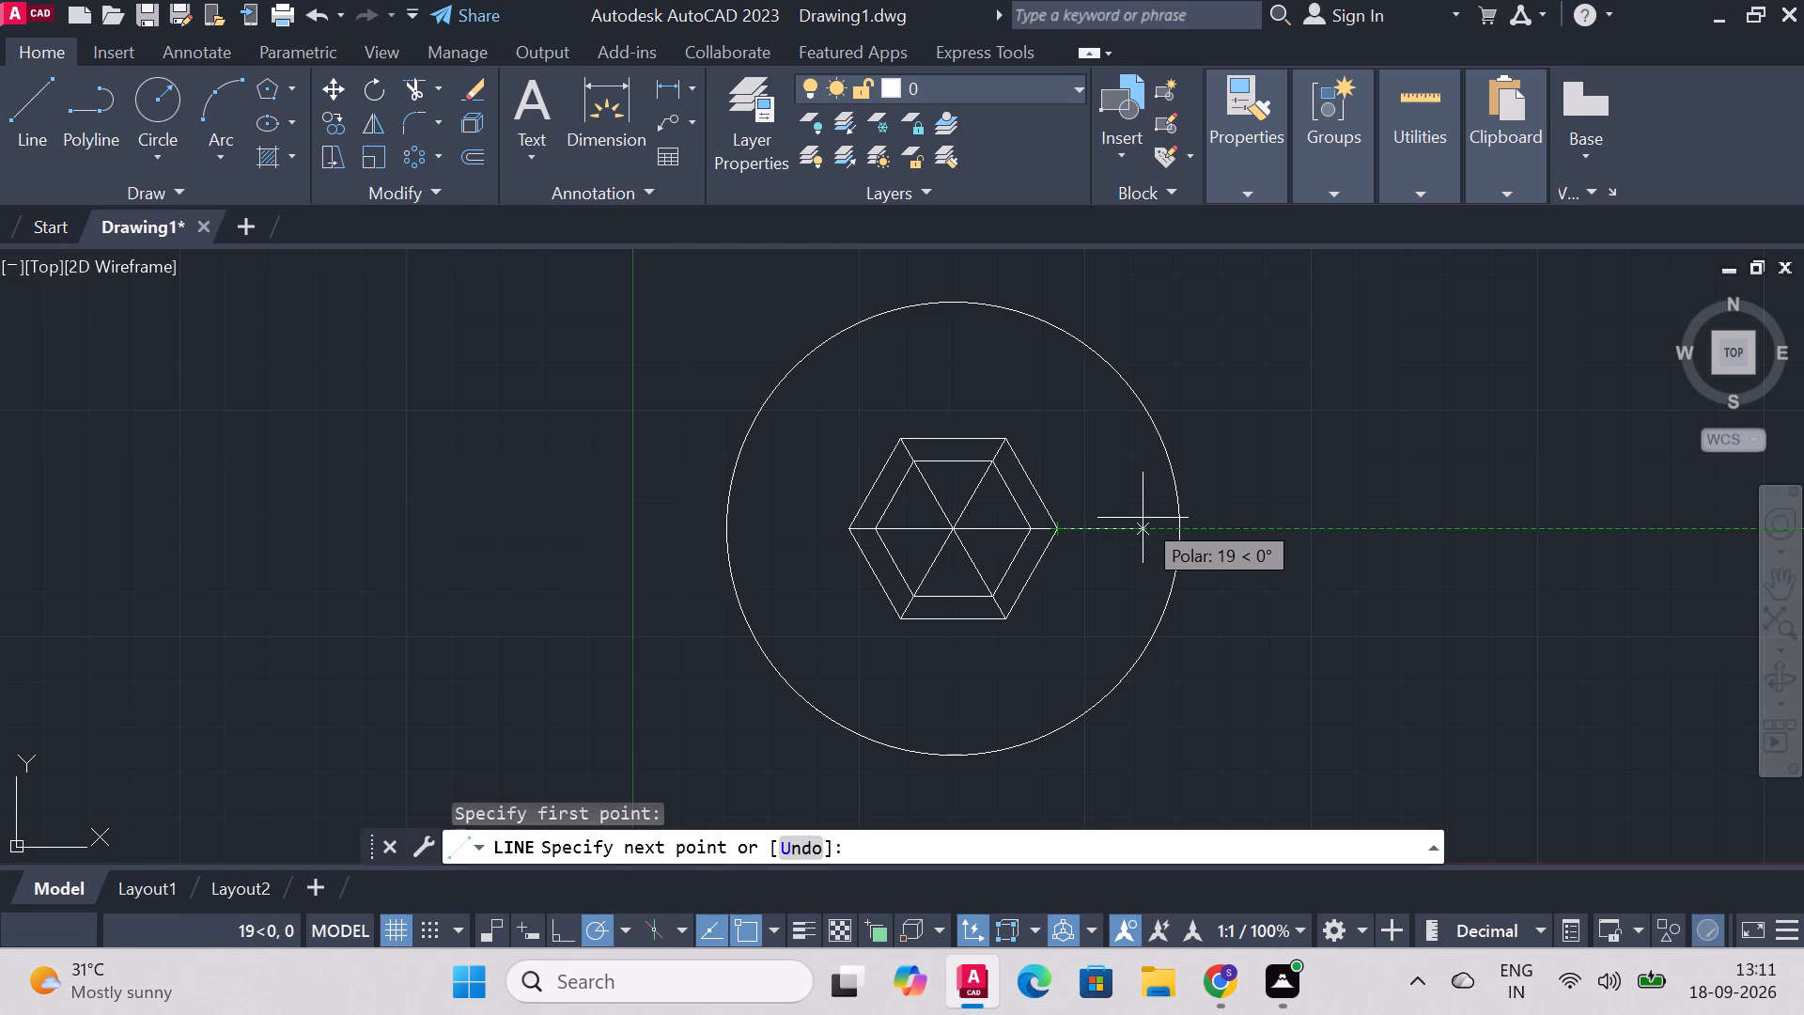
{"action": "left_click", "coordinate": [1181, 529]}
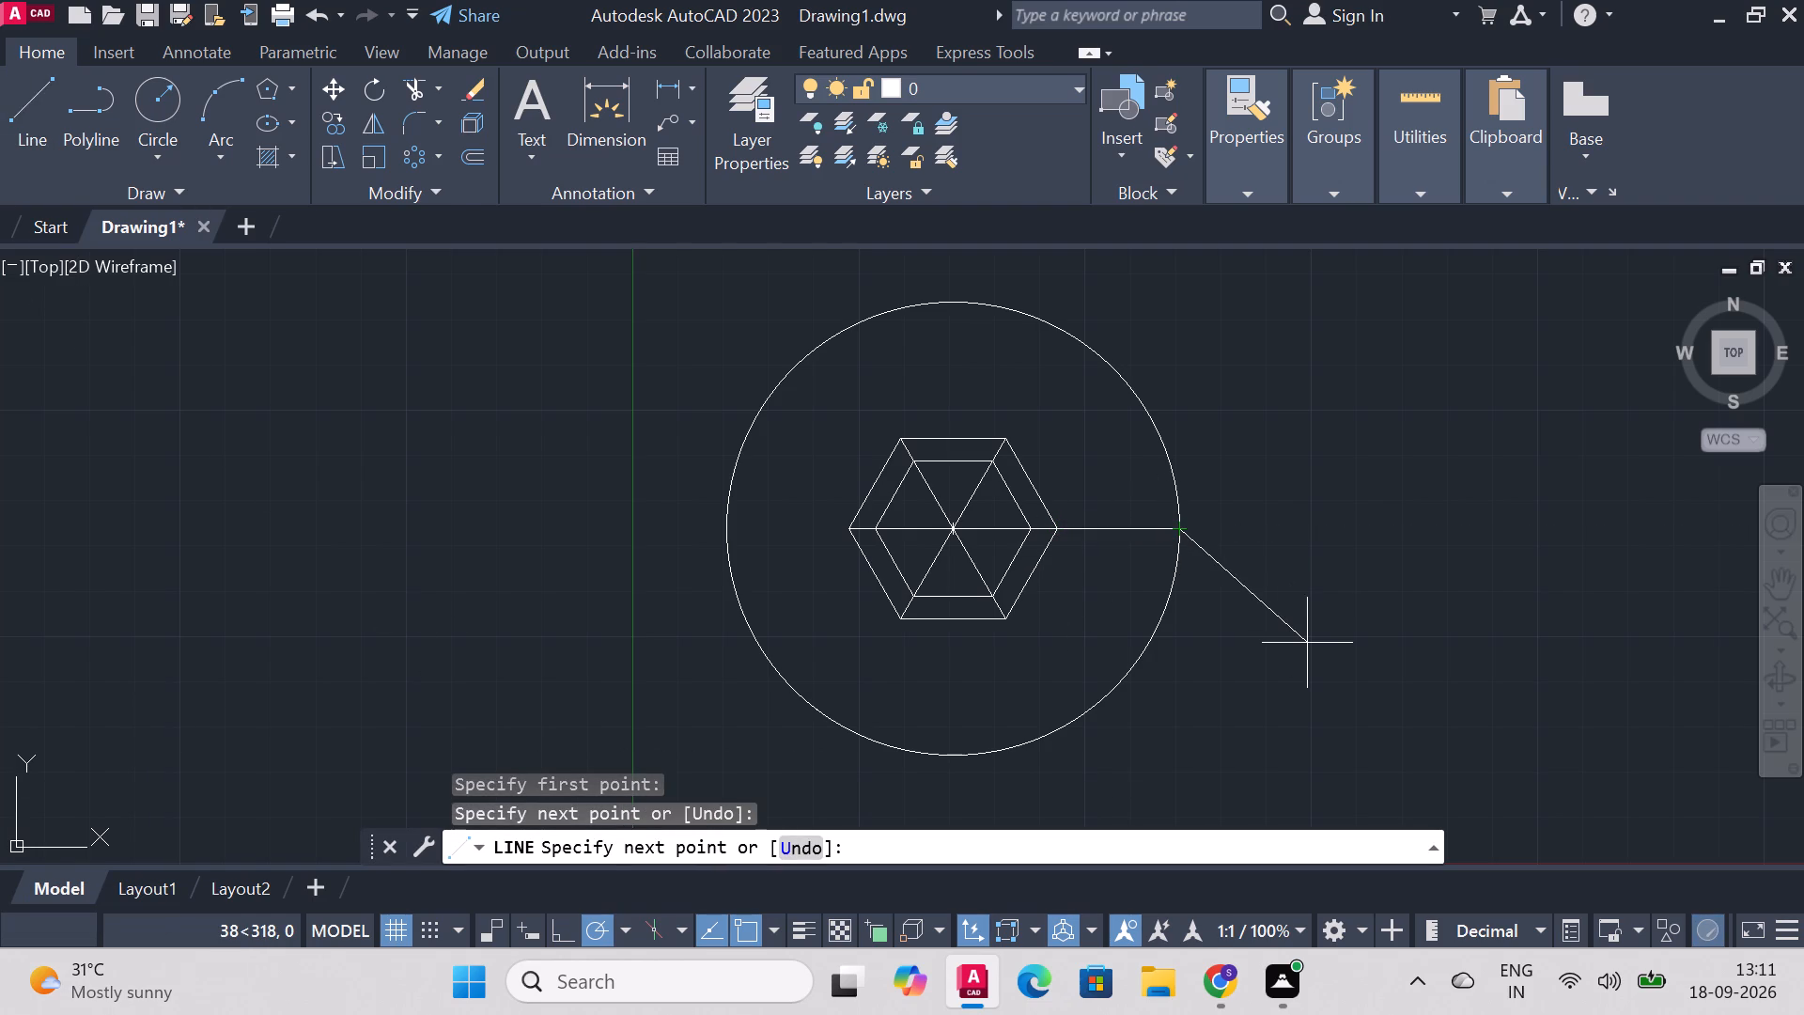
{"action": "key", "text": "Escape"}
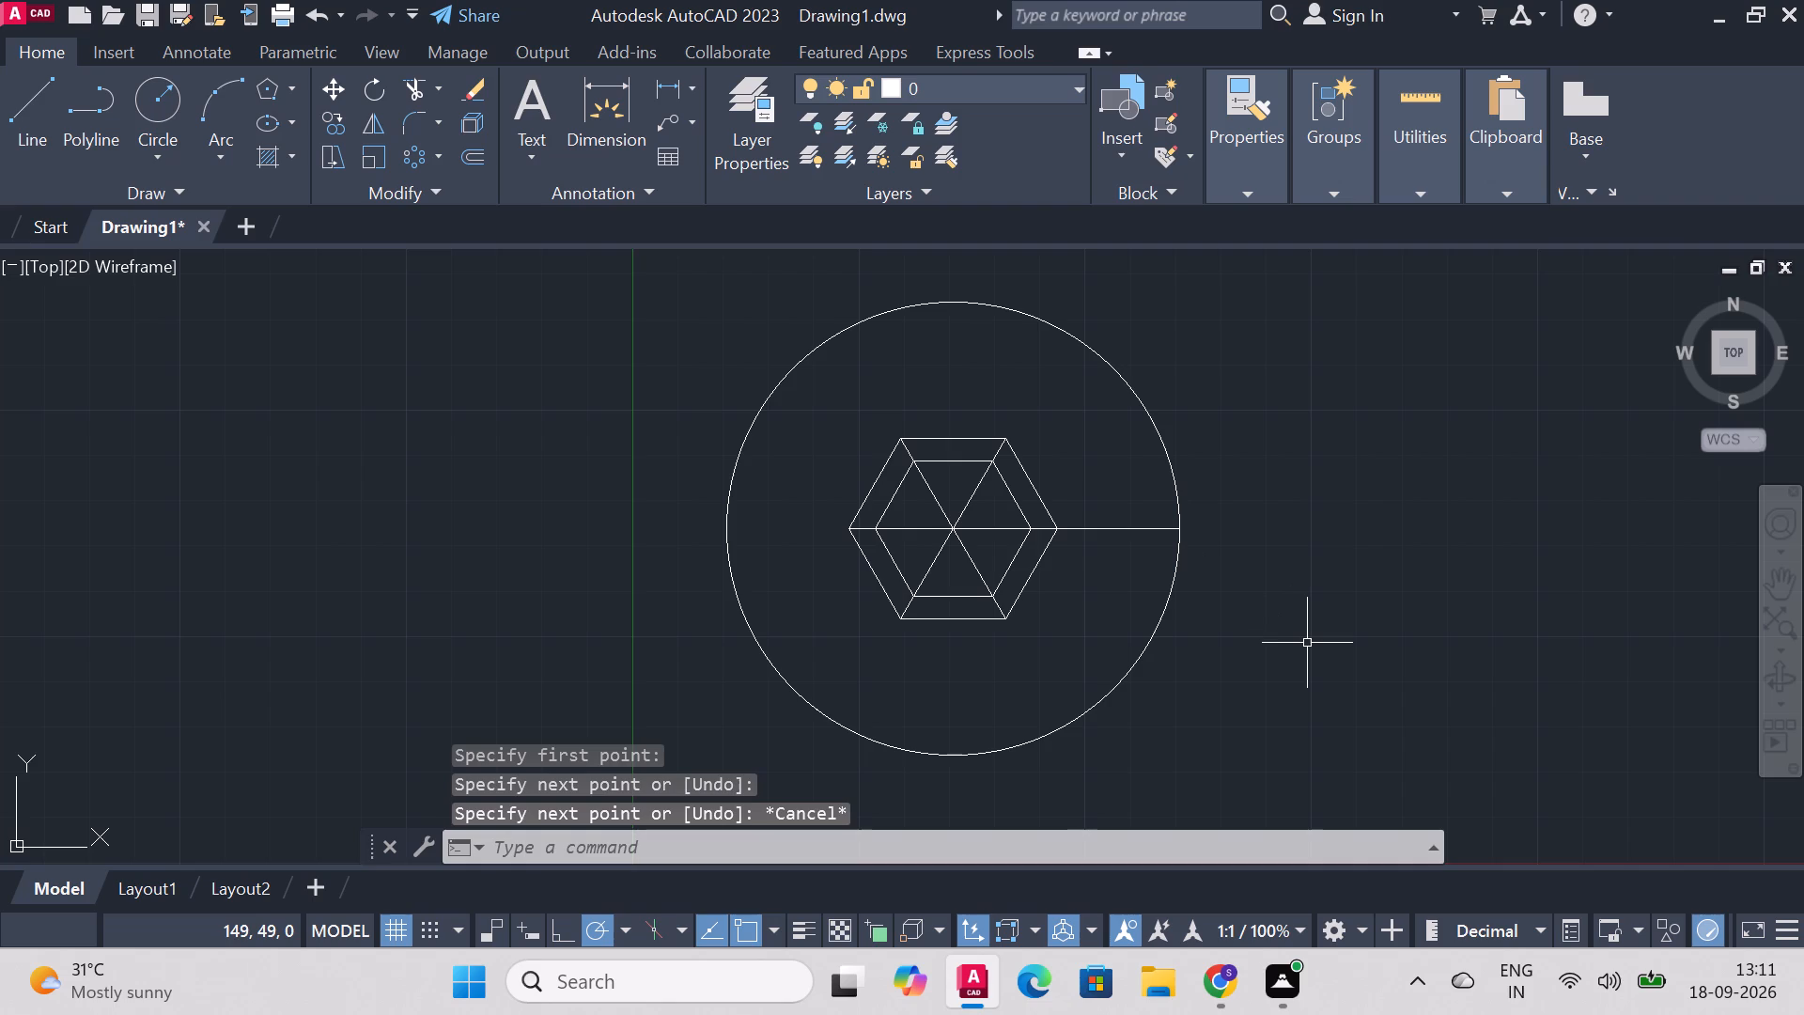
Draw a circle of diameter 12 centred where the horizontal line meets the large circle.
{"action": "left_click", "coordinate": [143, 120]}
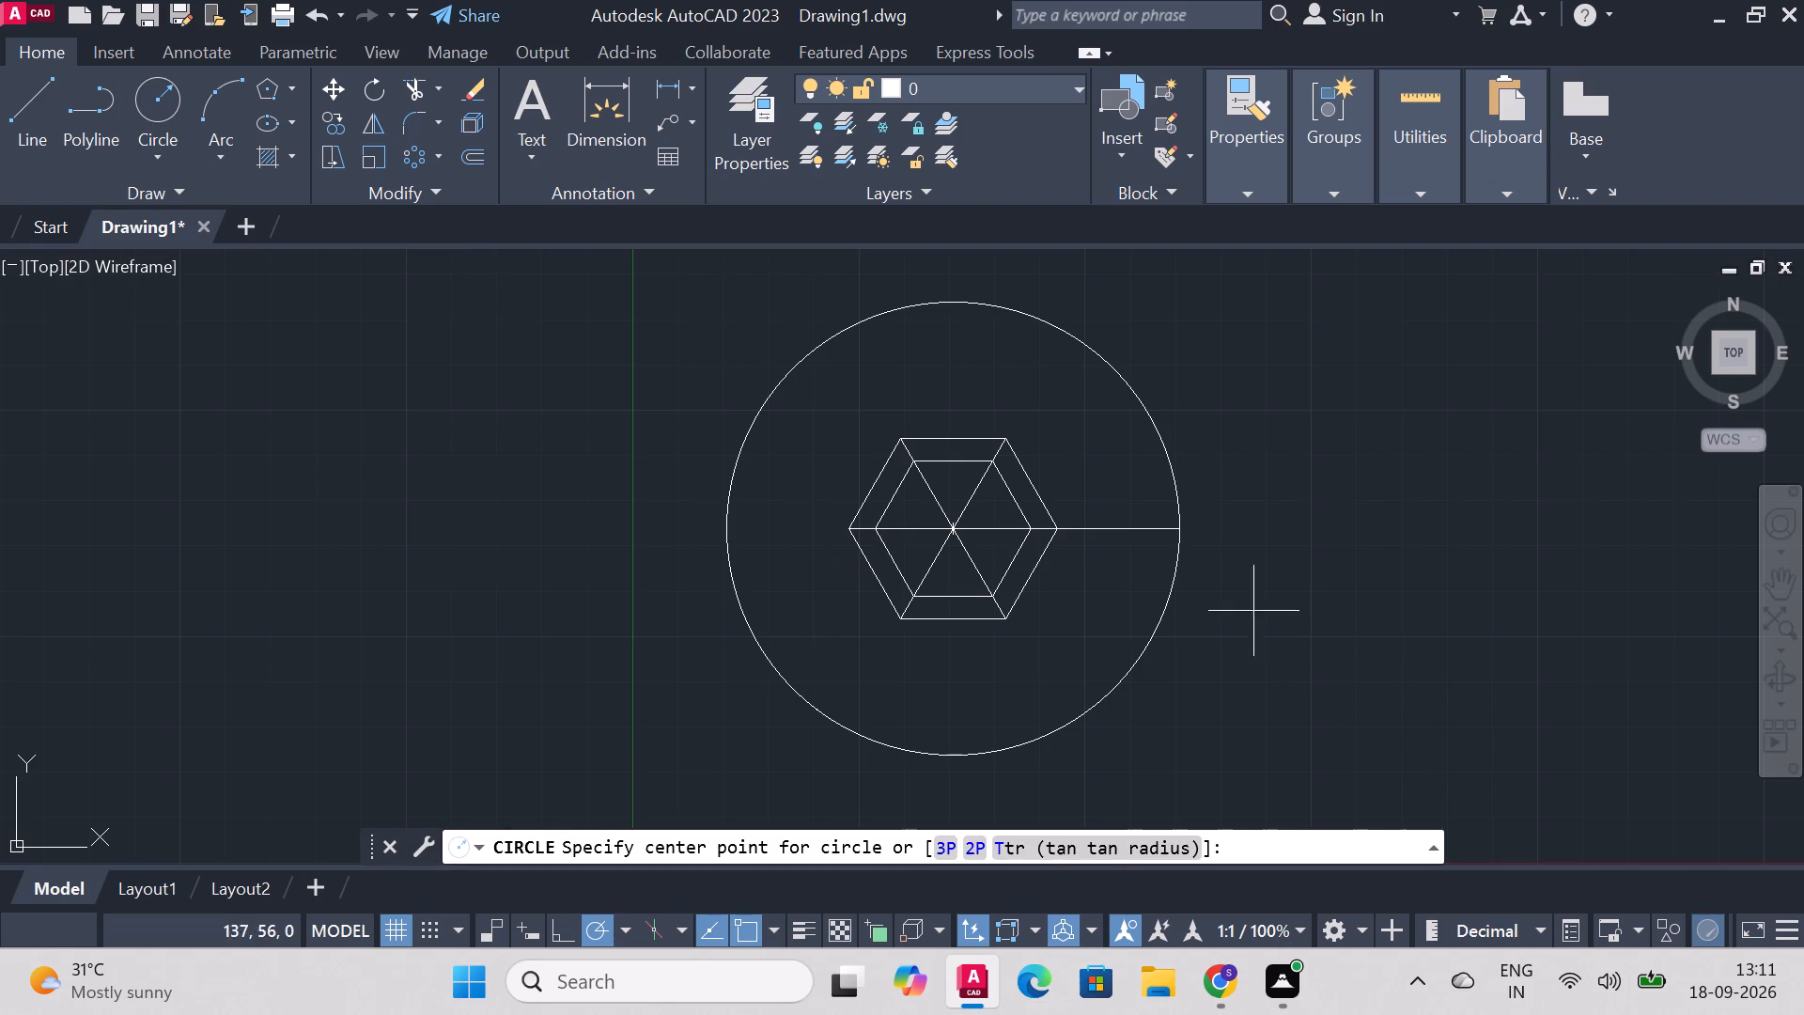
{"action": "left_click", "coordinate": [1185, 536]}
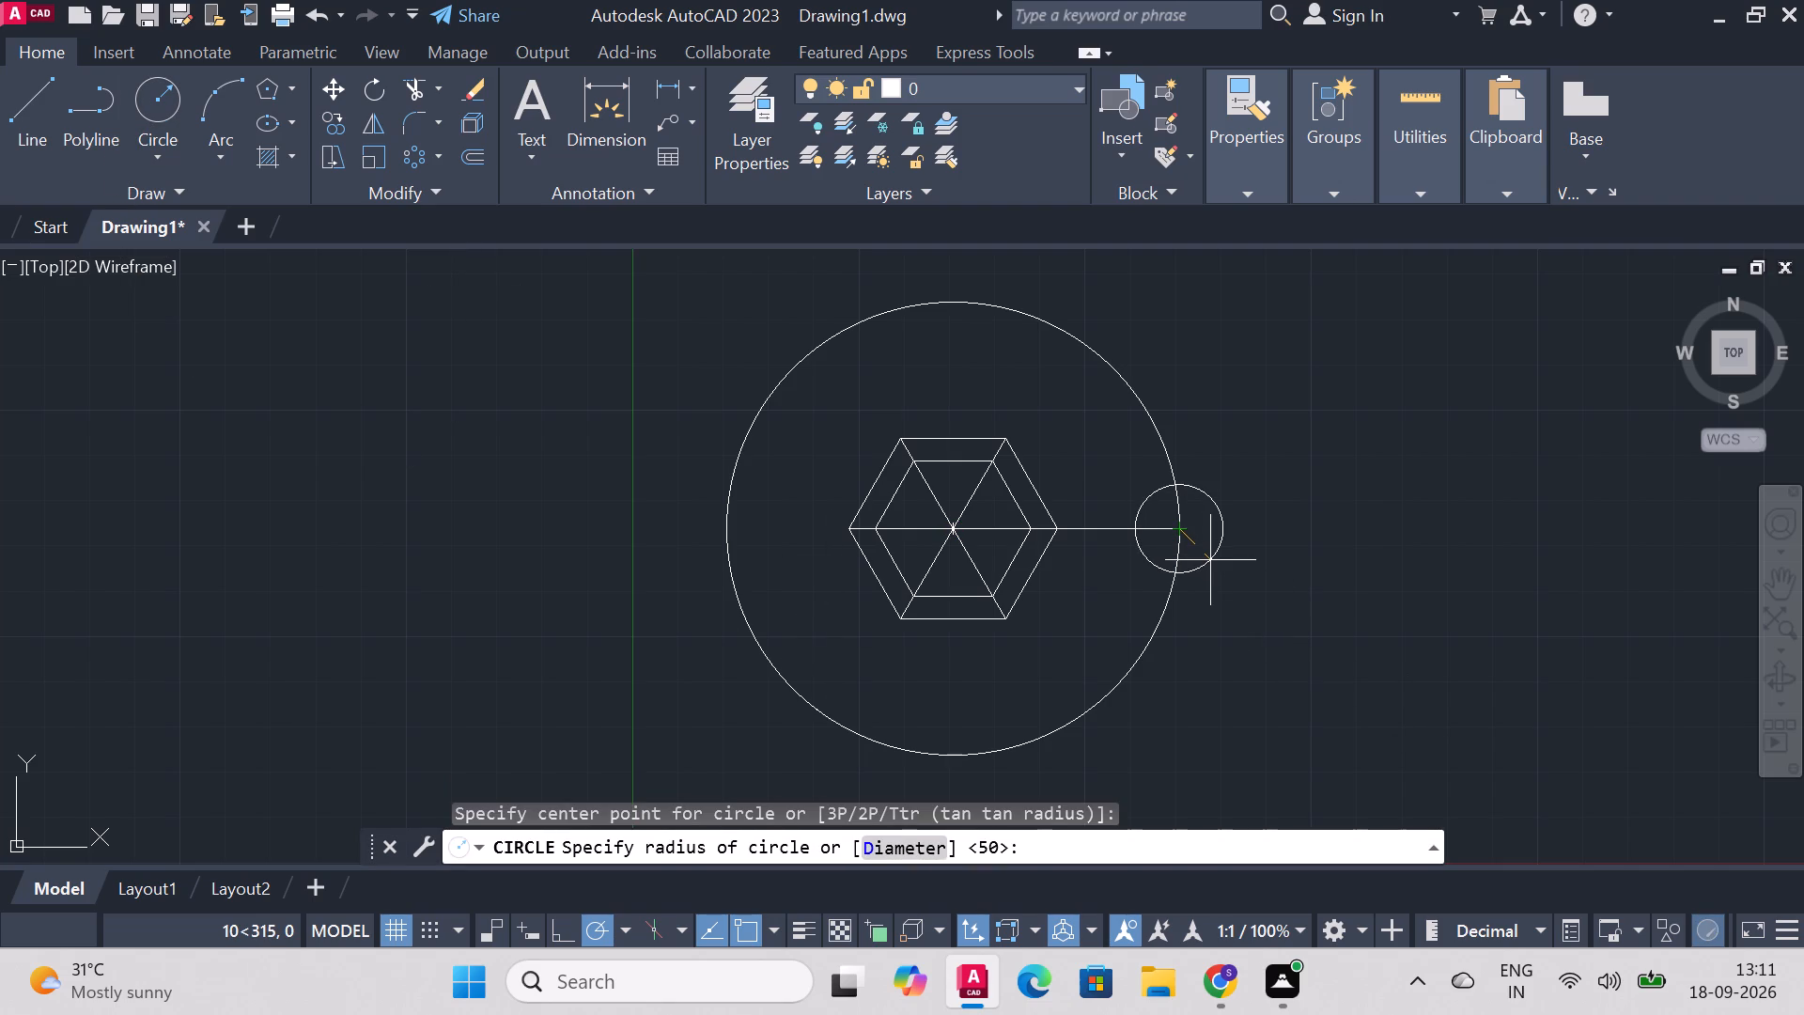
{"action": "key", "text": "d"}
{"action": "key", "text": "Return"}
{"action": "type", "text": "12"}
{"action": "key", "text": "Return"}
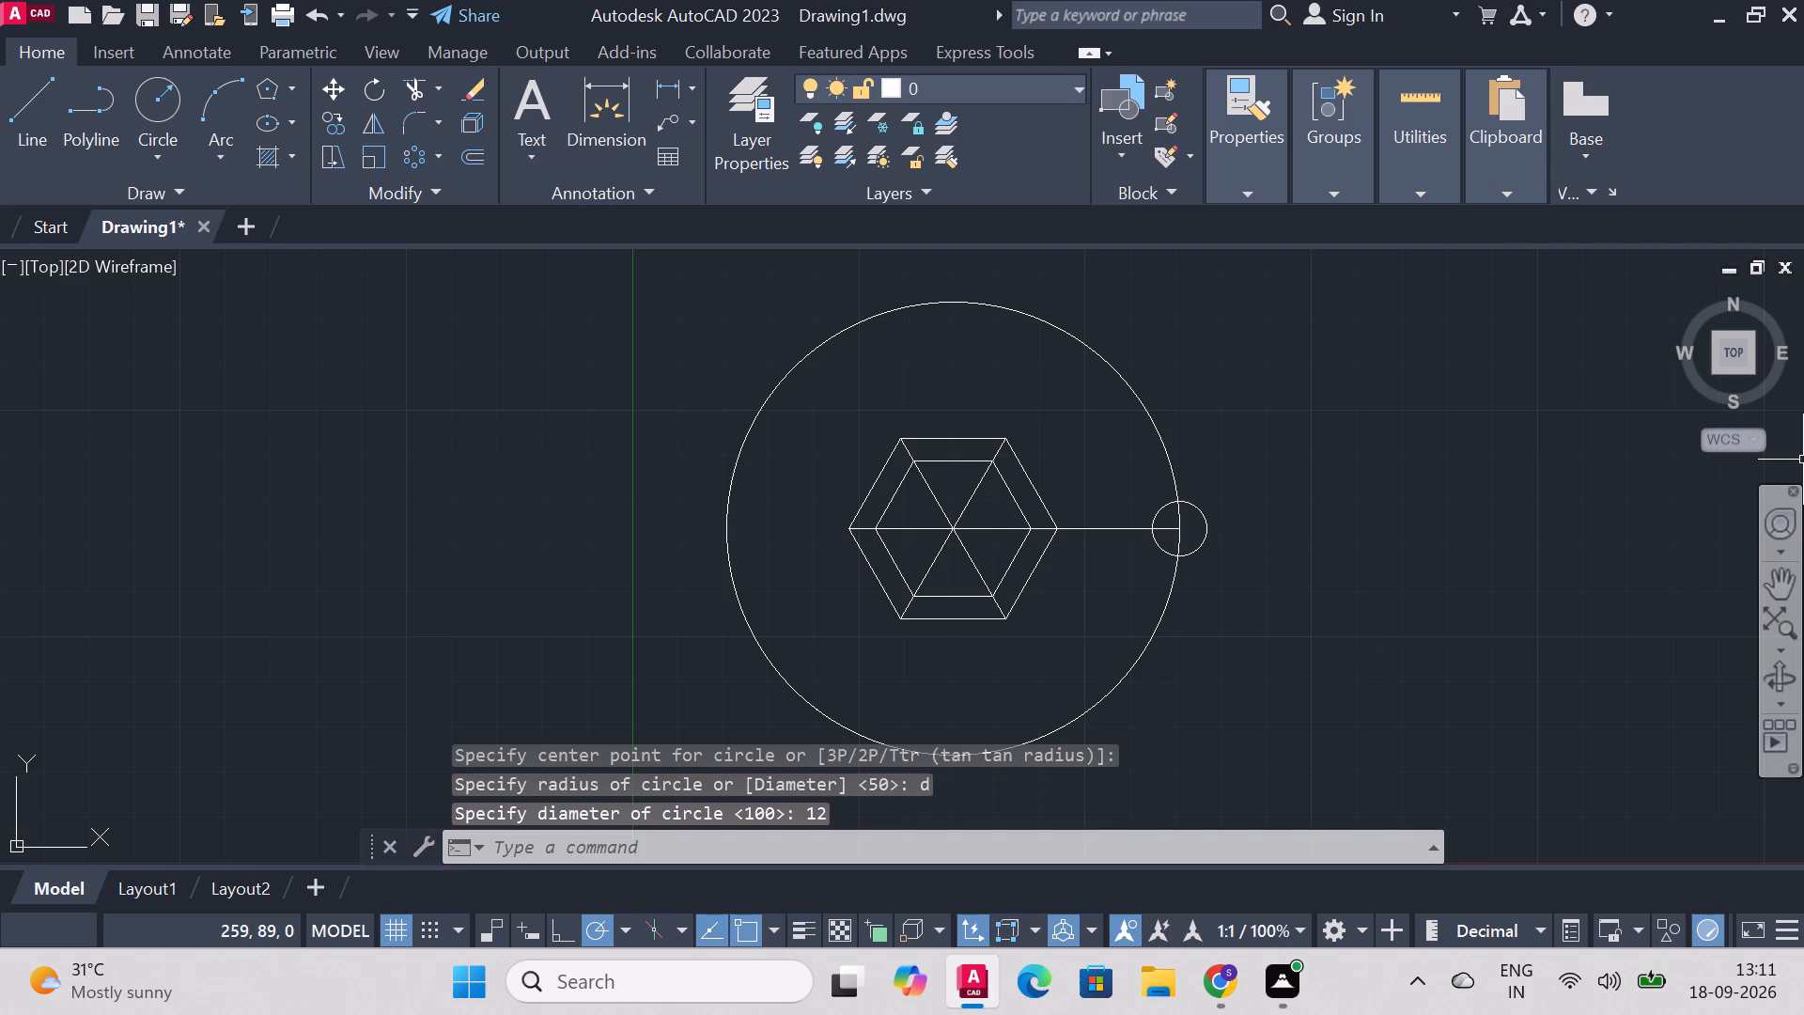
Draw a concentric circle of diameter 25 around the small circle on the large circle's right quadrant.
{"action": "key", "text": "c"}
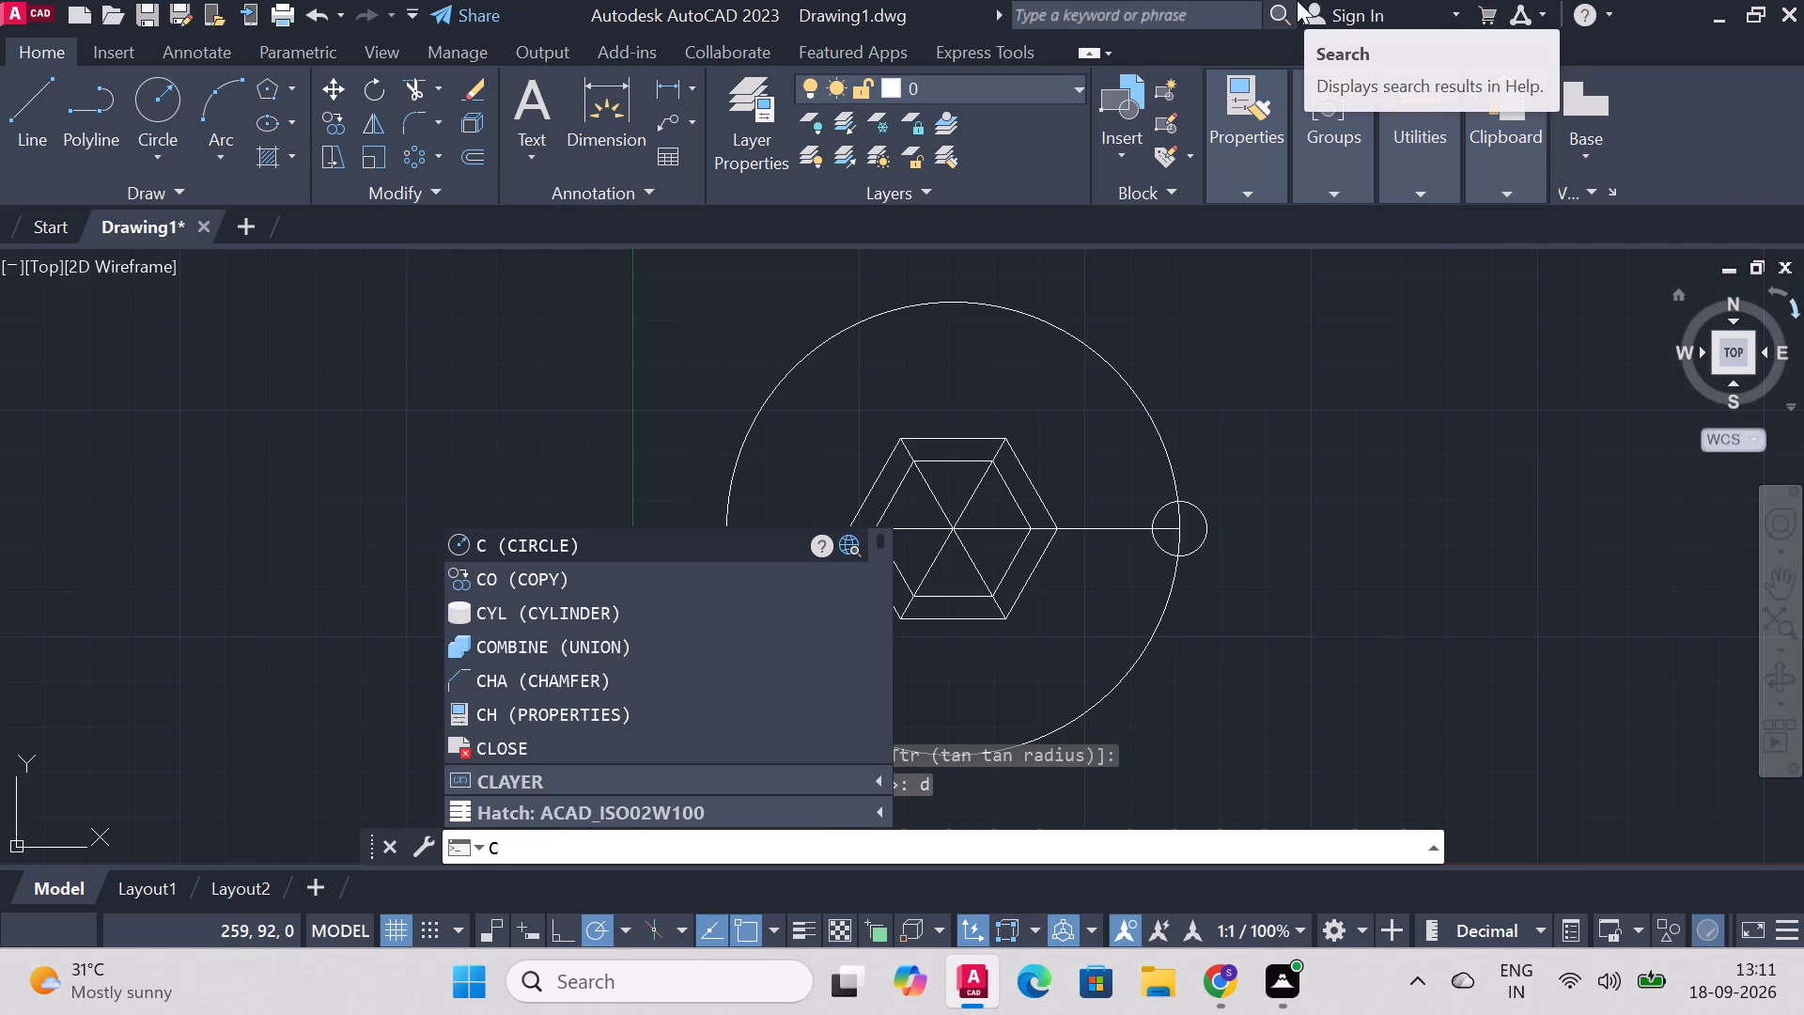
{"action": "key", "text": "Return"}
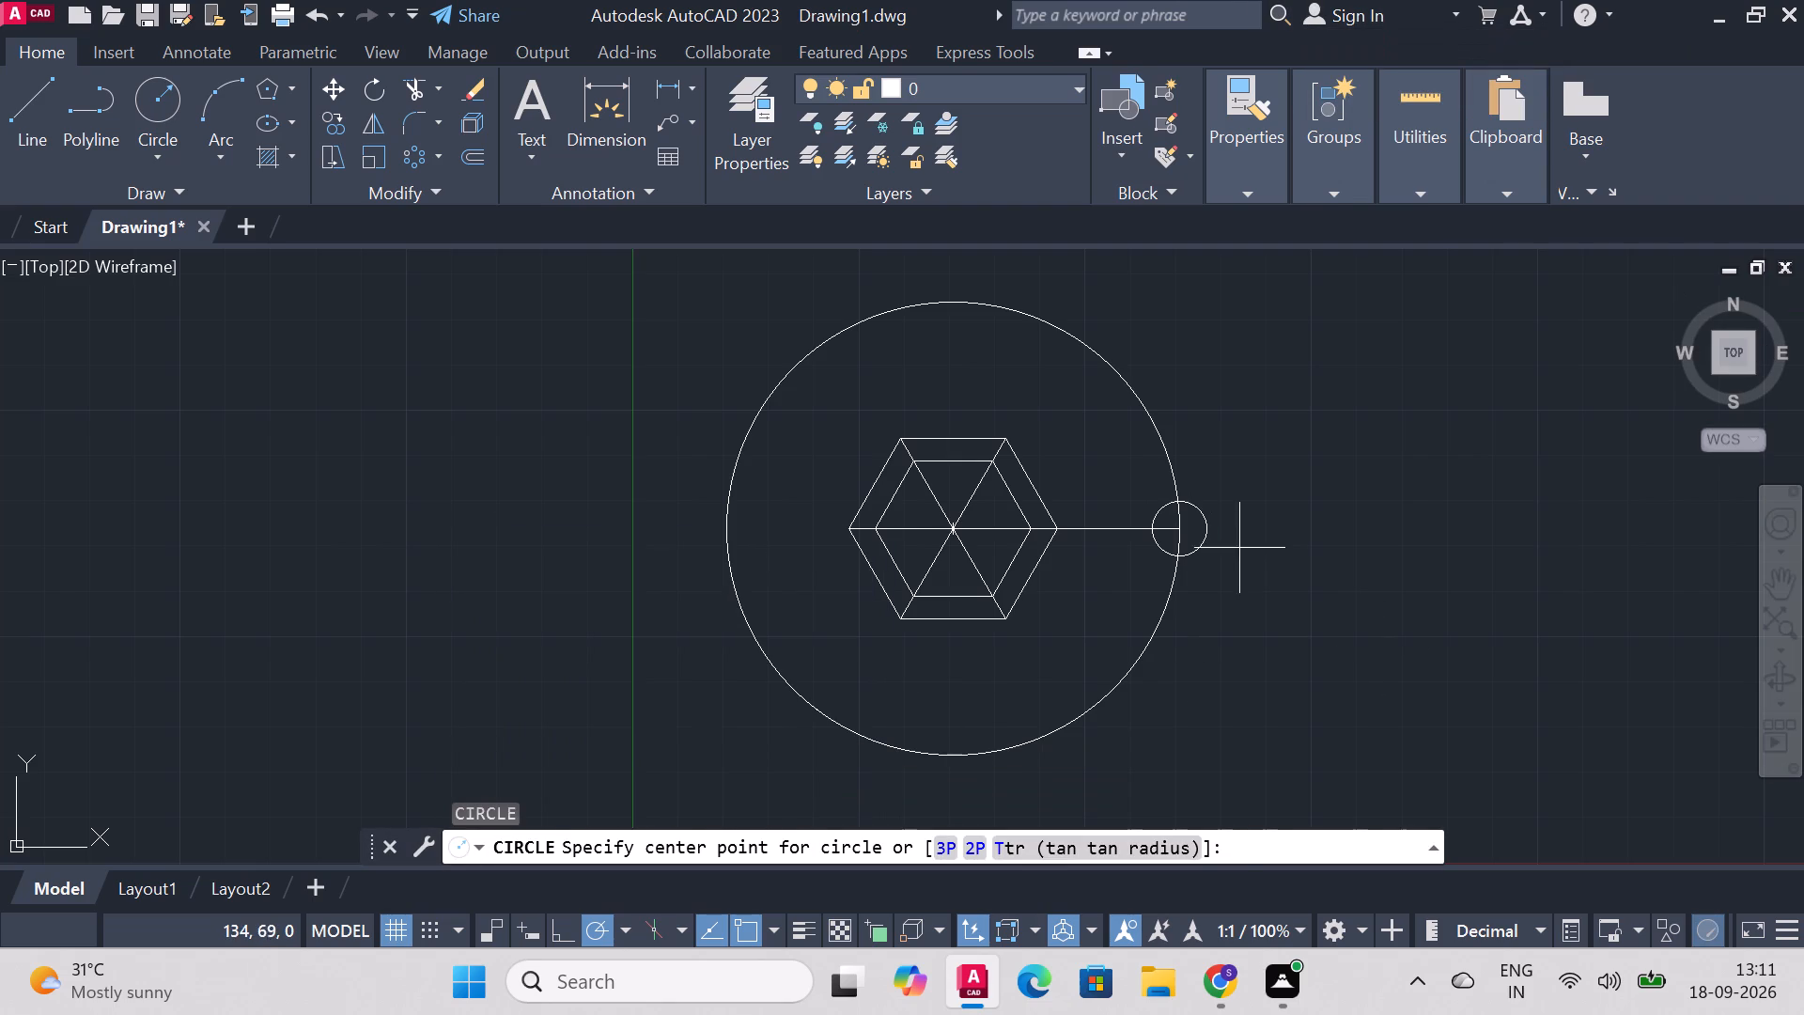
{"action": "left_click", "coordinate": [1178, 526]}
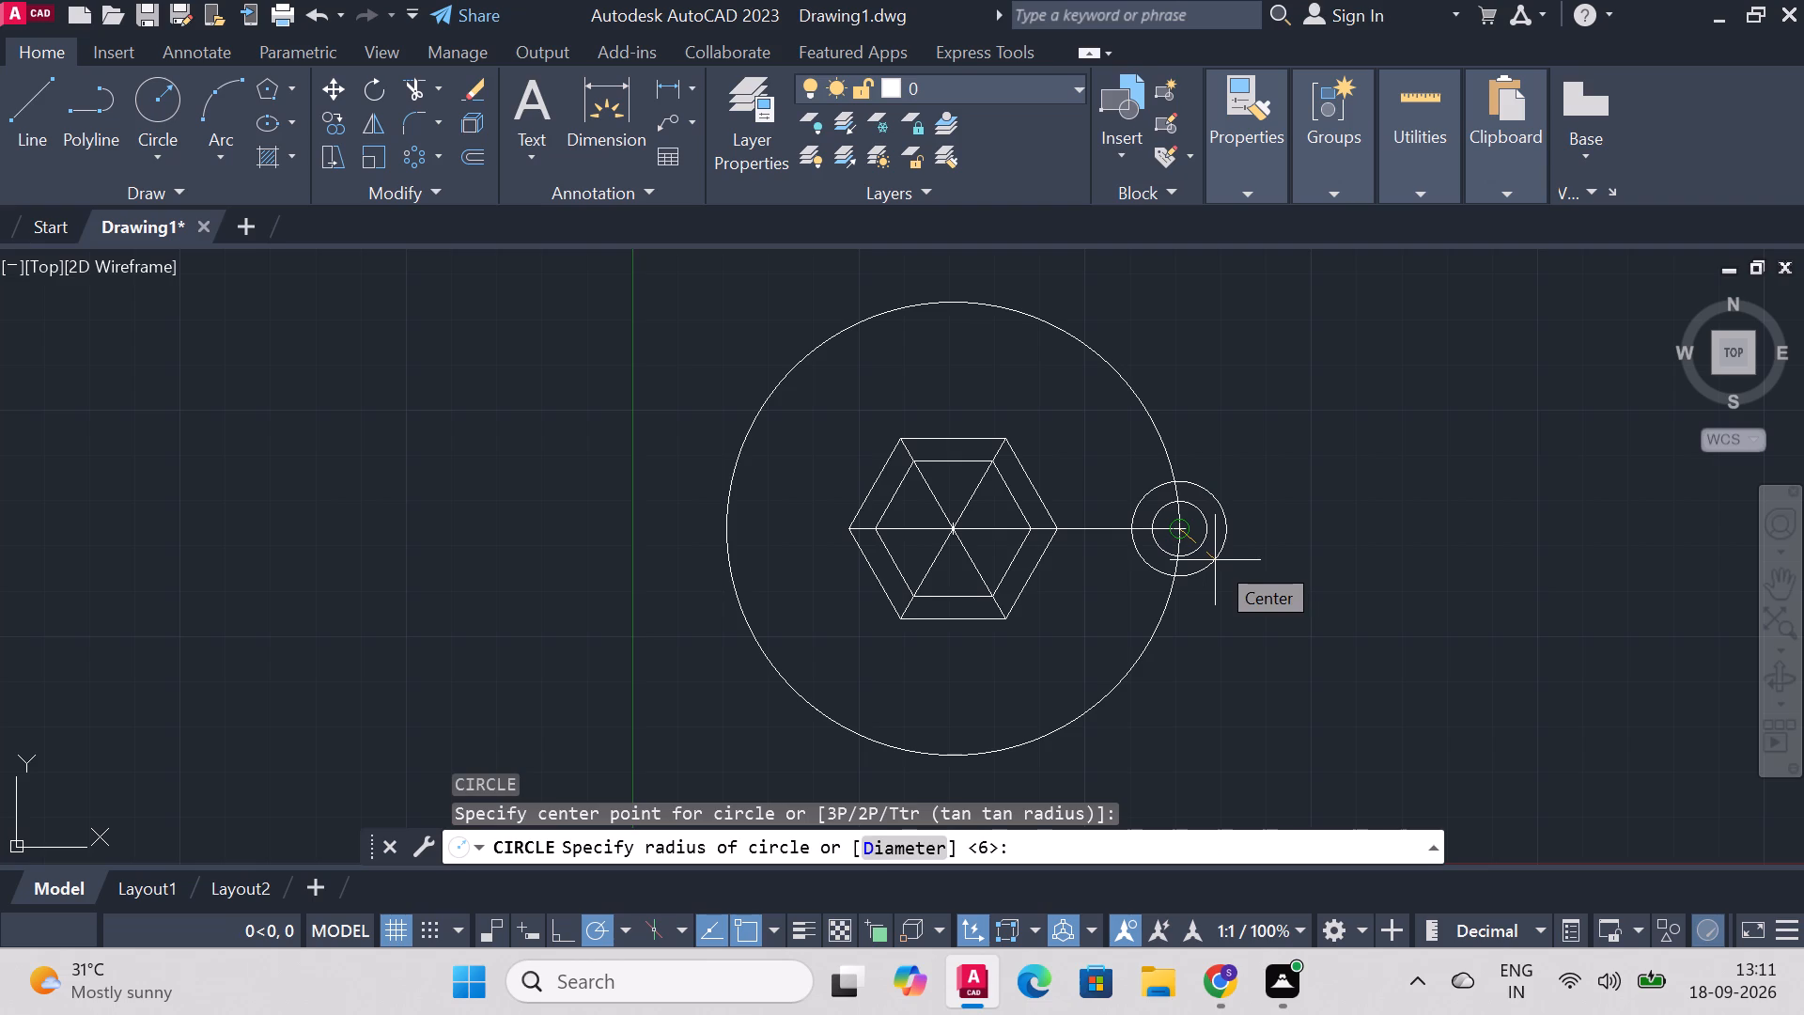
{"action": "key", "text": "d"}
{"action": "key", "text": "Return"}
{"action": "type", "text": "25"}
{"action": "key", "text": "Return"}
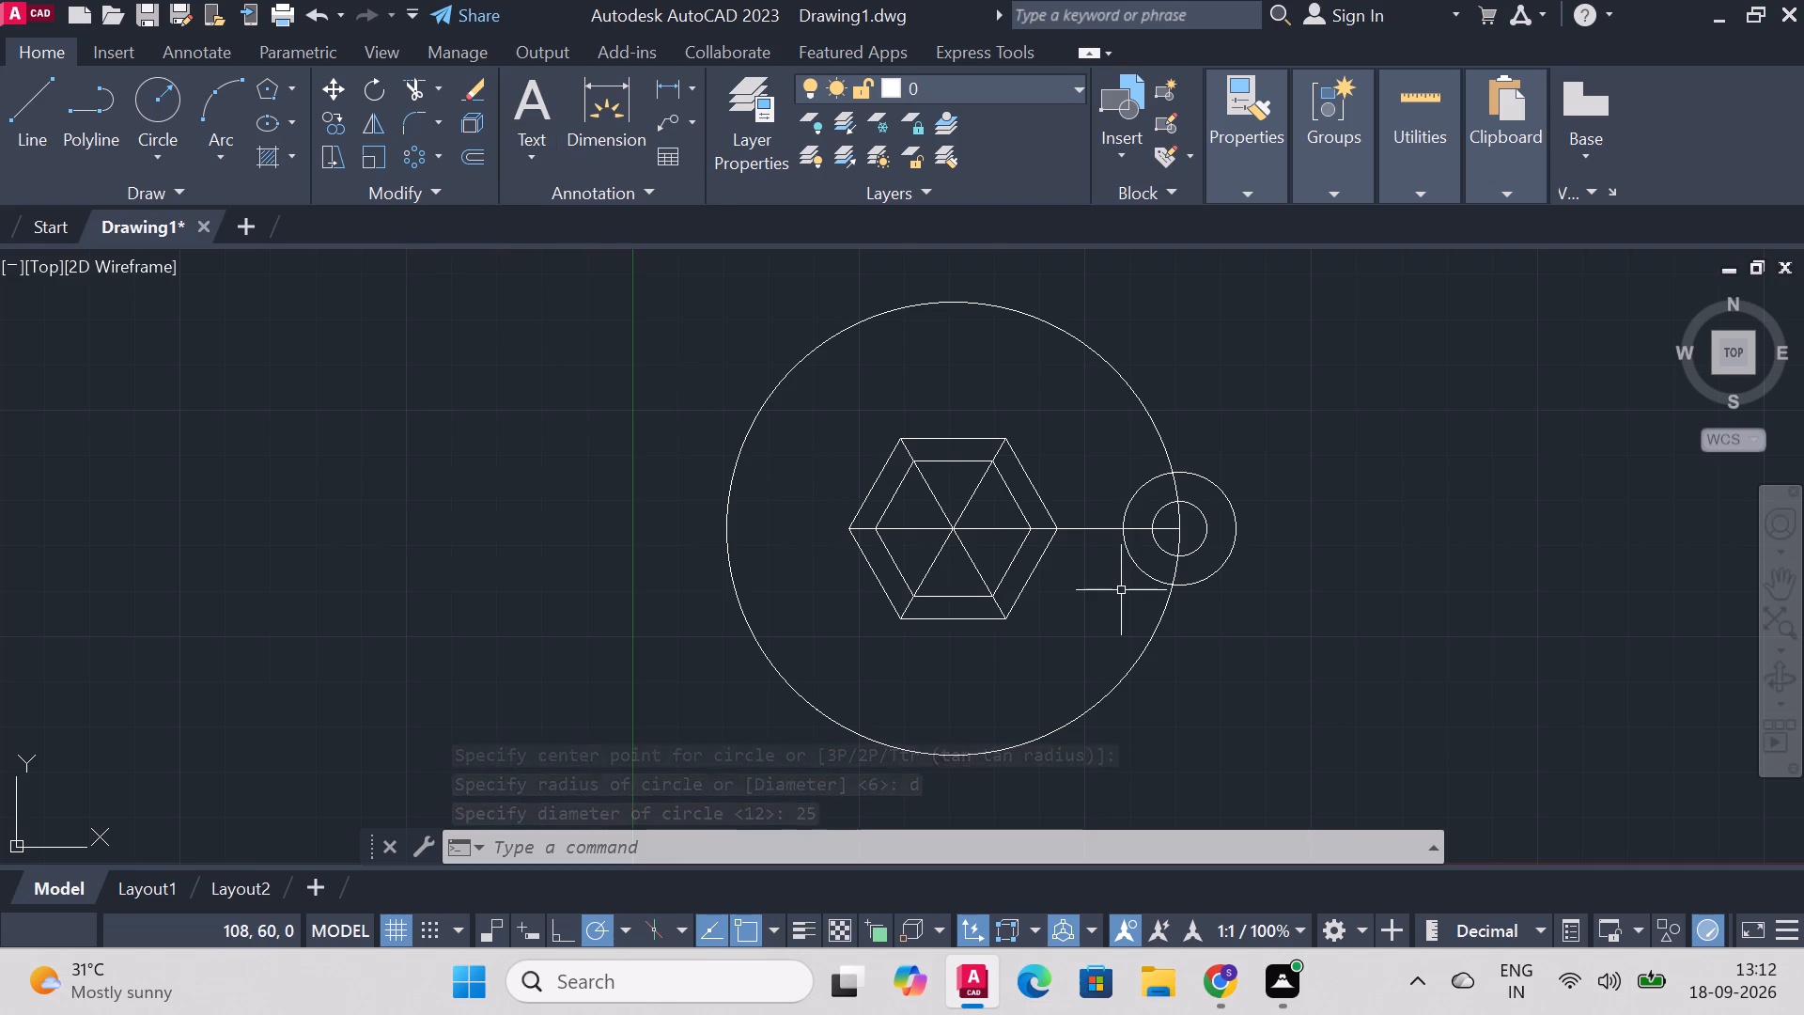
Offset the line between the outer hexagon and the large circle by 2.5 to both its upper and lower sides.
{"action": "left_click", "coordinate": [1103, 529]}
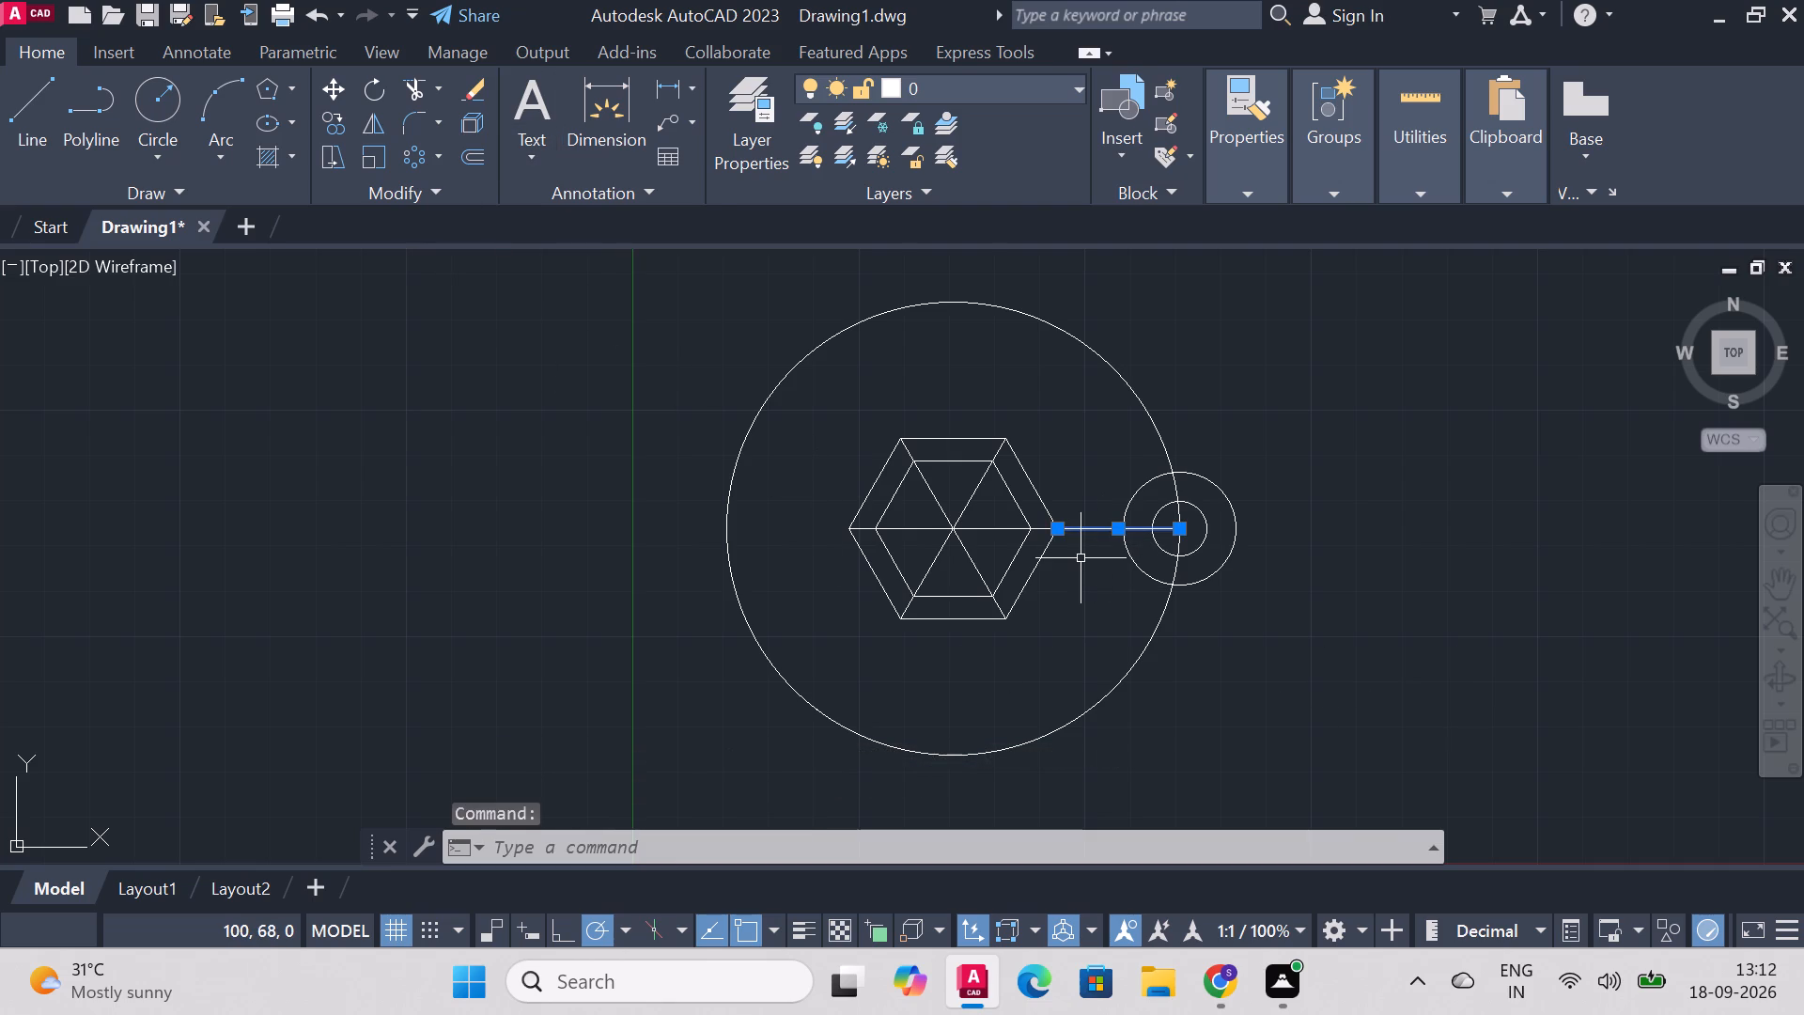
{"action": "type", "text": "of"}
{"action": "key", "text": "Return"}
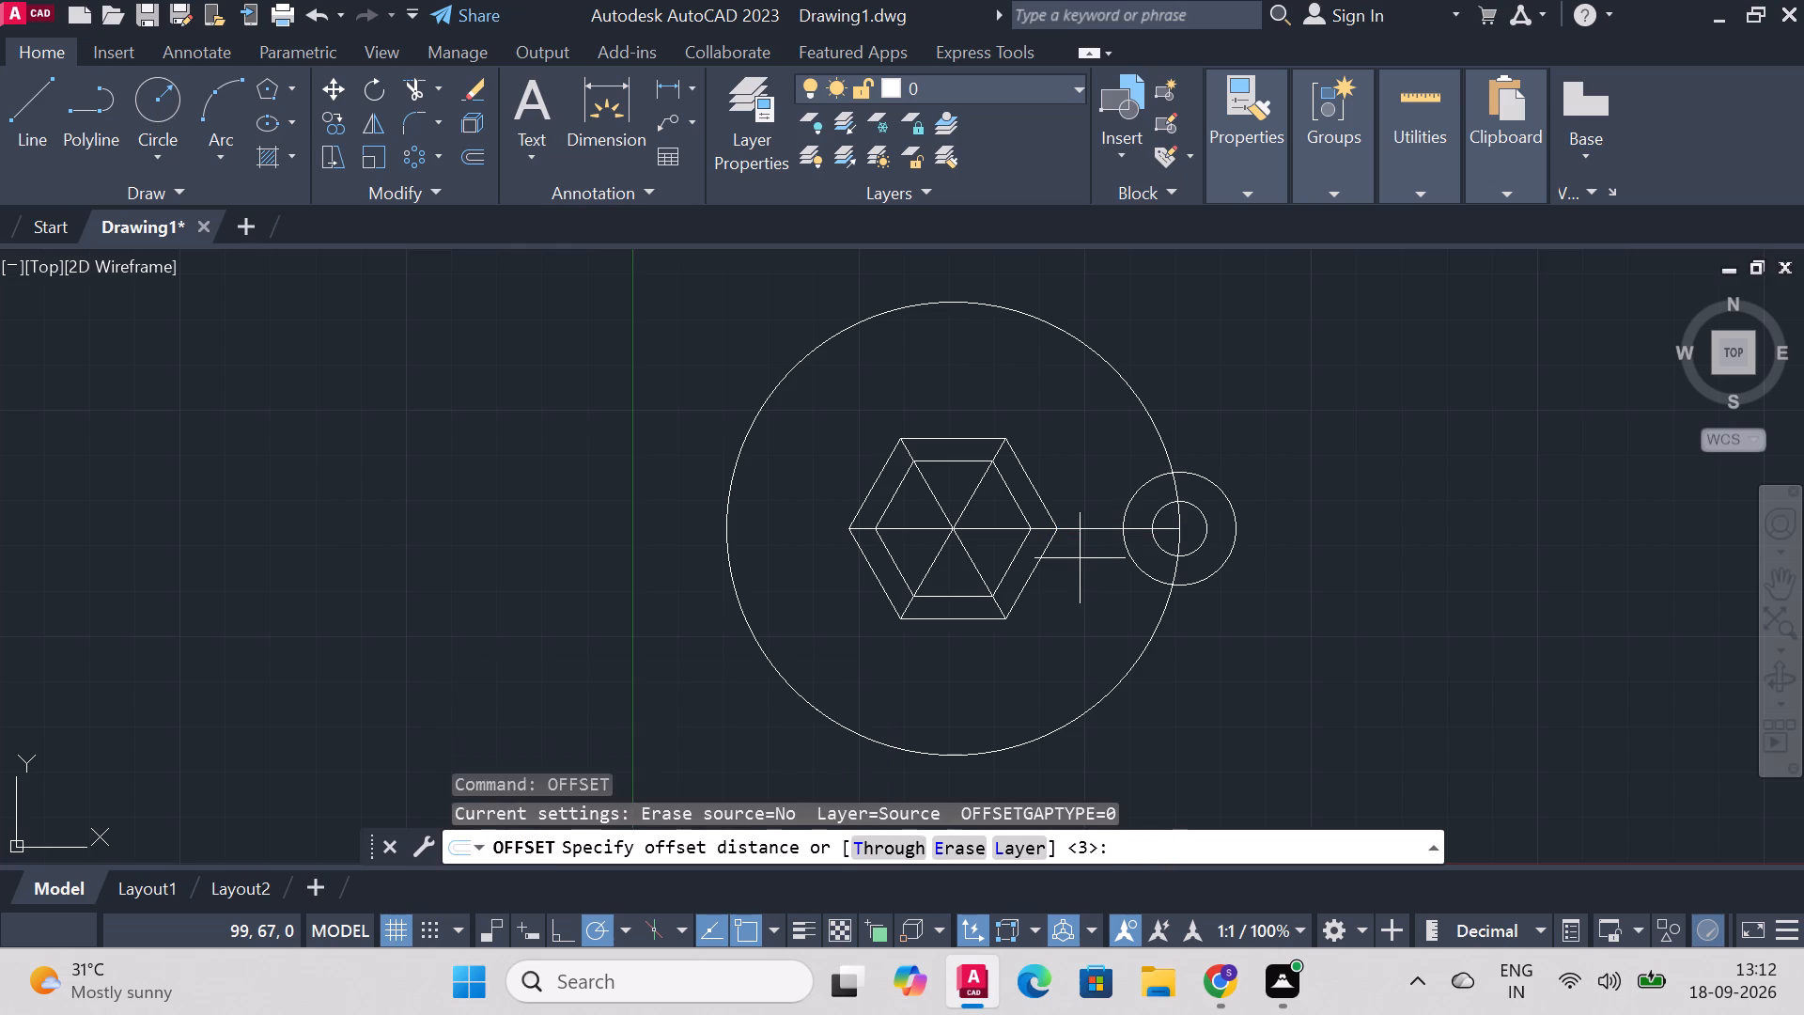
{"action": "scroll", "coordinate": [1050, 295], "scroll_direction": "up", "scroll_amount": 1}
{"action": "scroll", "coordinate": [1156, 693], "scroll_direction": "down", "scroll_amount": 1}
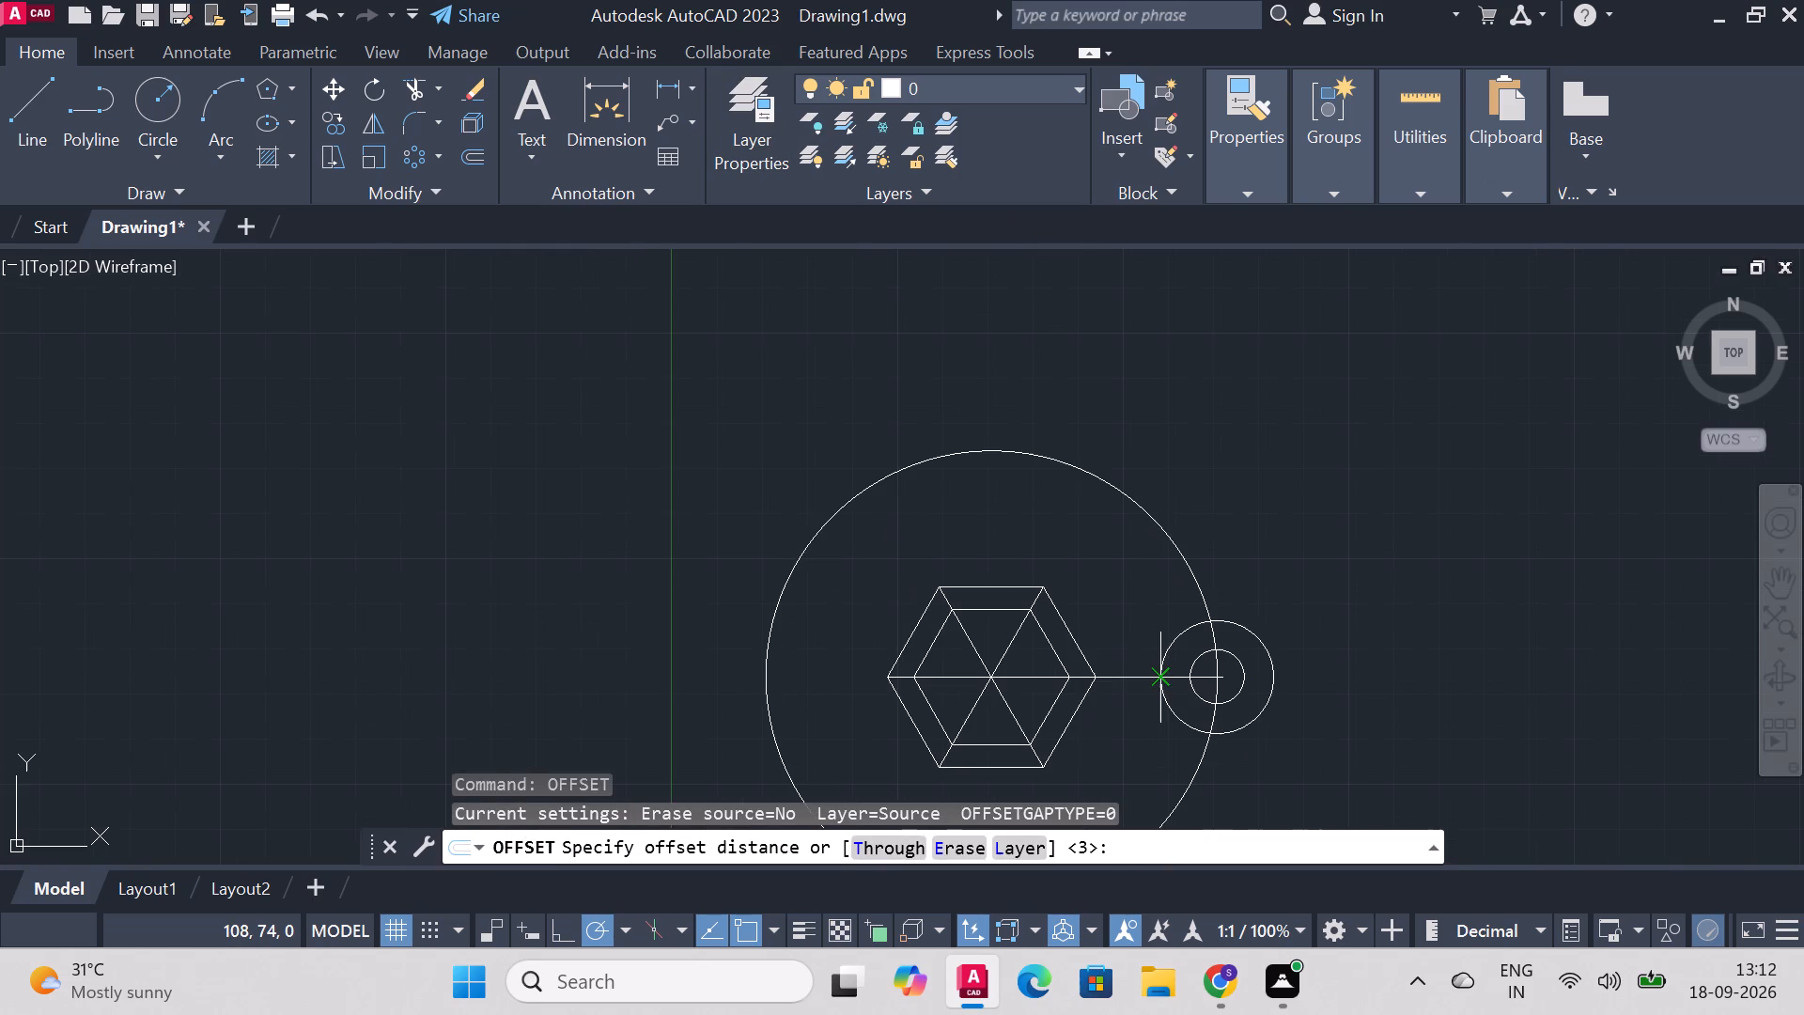
{"action": "type", "text": "2.5"}
{"action": "key", "text": "Return"}
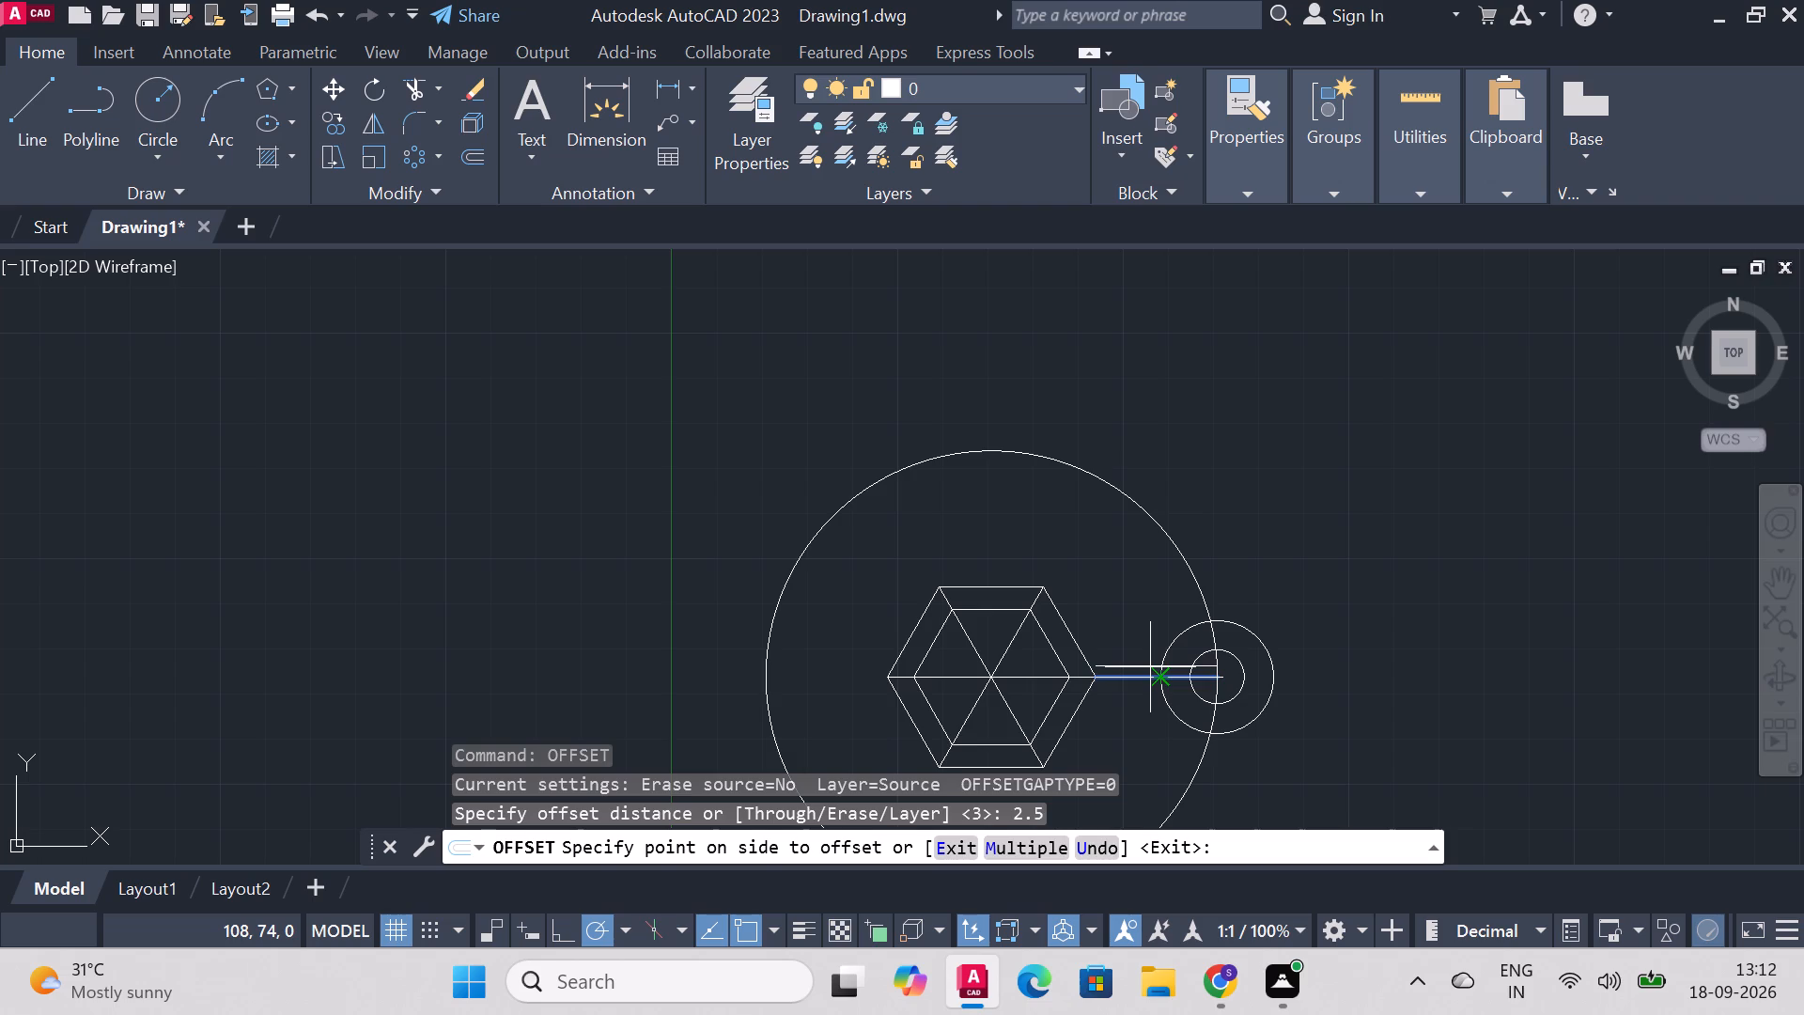
{"action": "left_click", "coordinate": [1150, 667]}
{"action": "scroll", "coordinate": [1161, 734], "scroll_direction": "down", "scroll_amount": 1}
{"action": "scroll", "coordinate": [1161, 734], "scroll_direction": "up", "scroll_amount": 2}
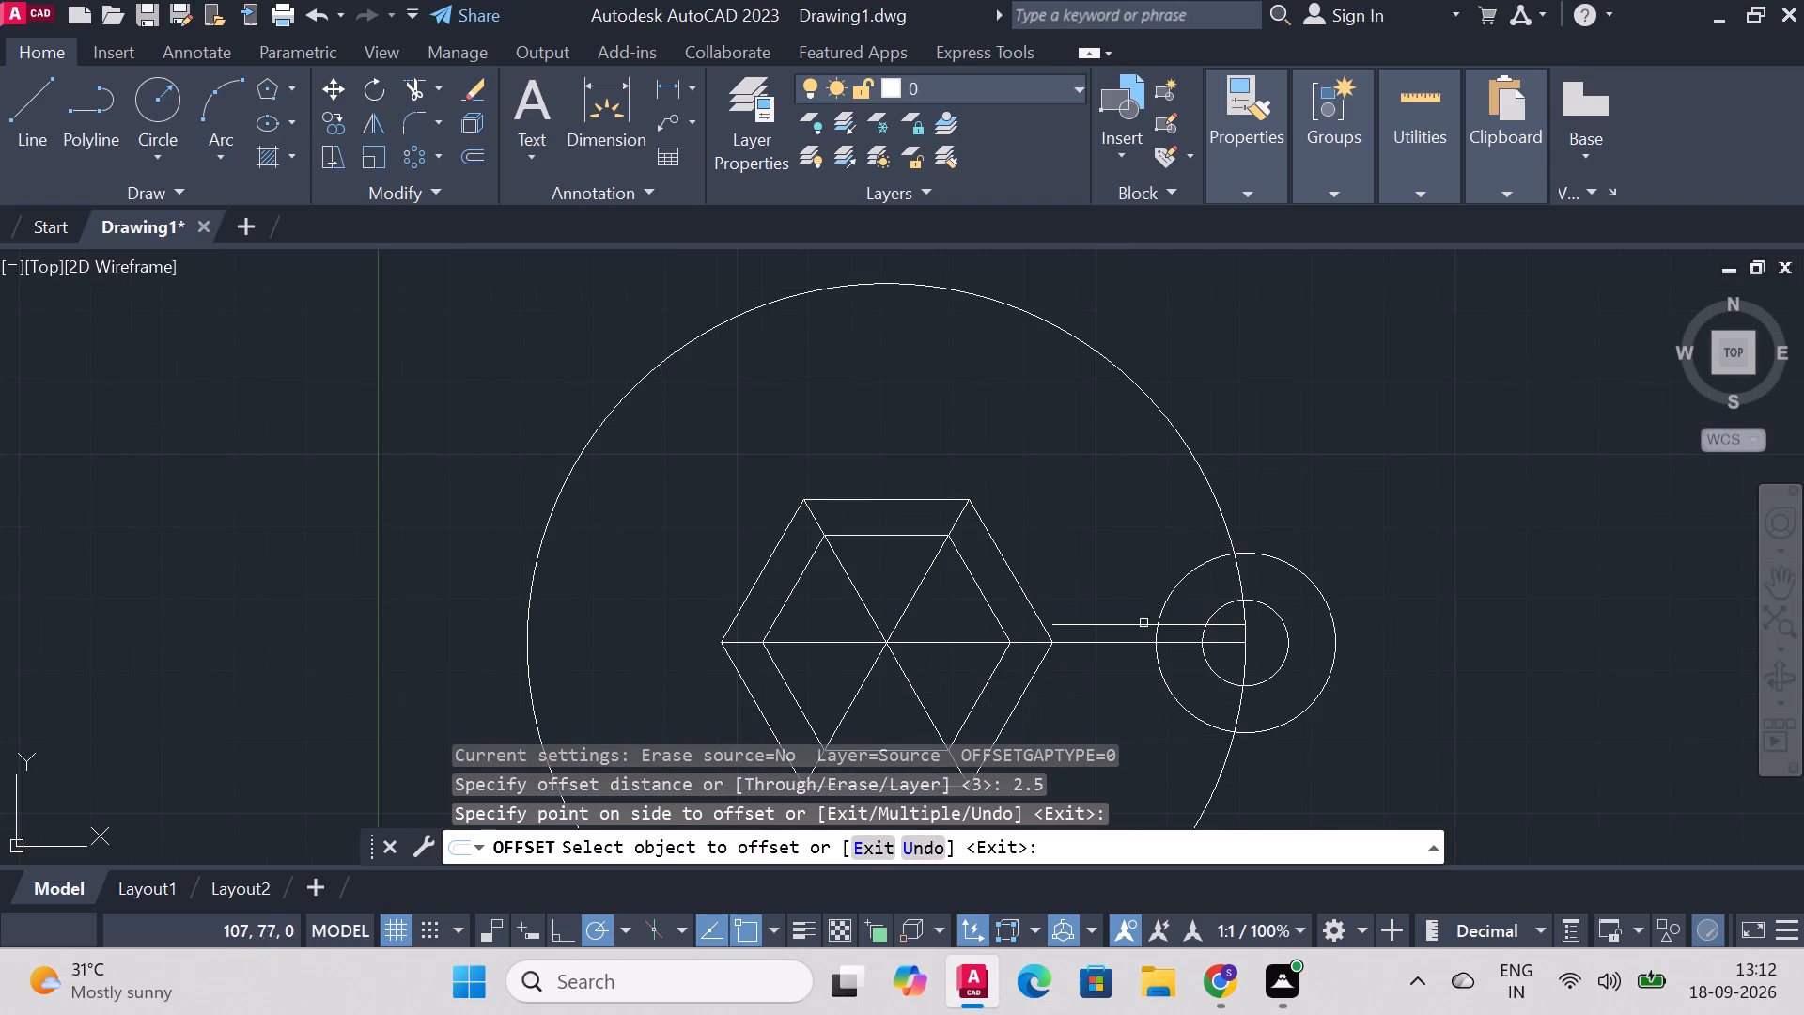
{"action": "left_click", "coordinate": [1089, 646]}
{"action": "left_click", "coordinate": [1090, 670]}
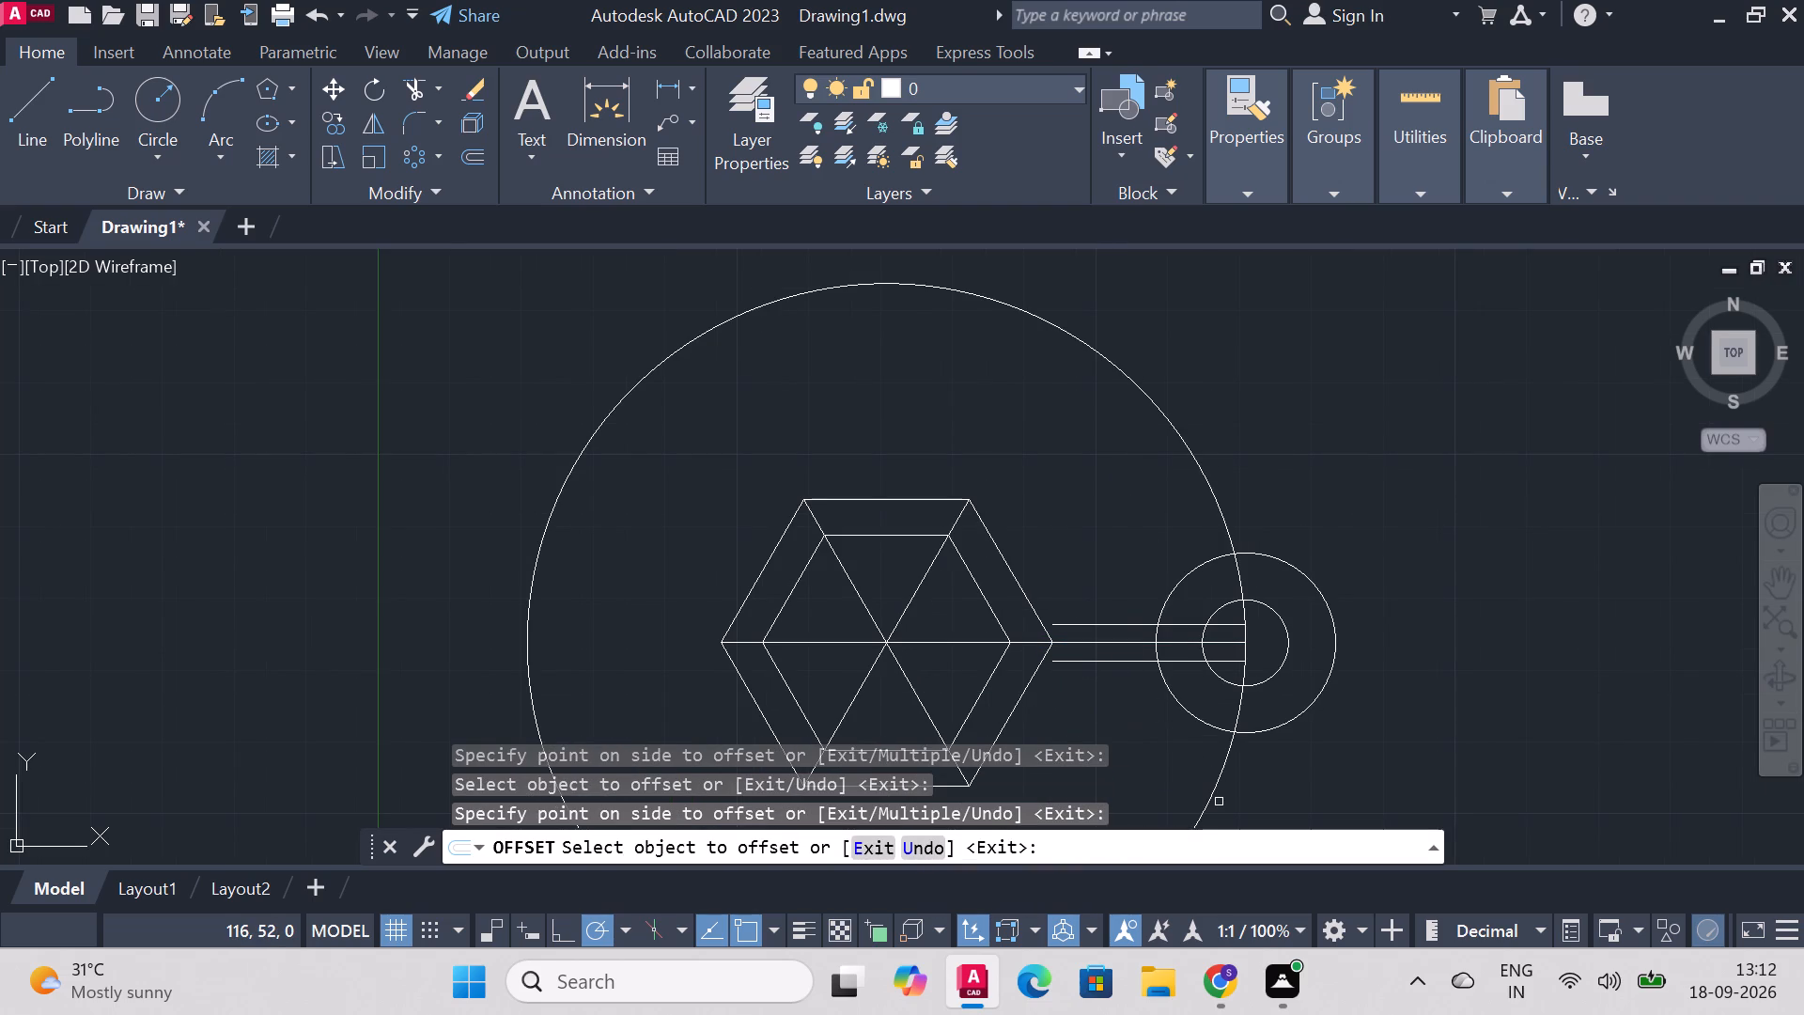
Draw a horizontal line from the lower offset line's left end to the inner hexagon's lower-right edge.
{"action": "left_click", "coordinate": [45, 117]}
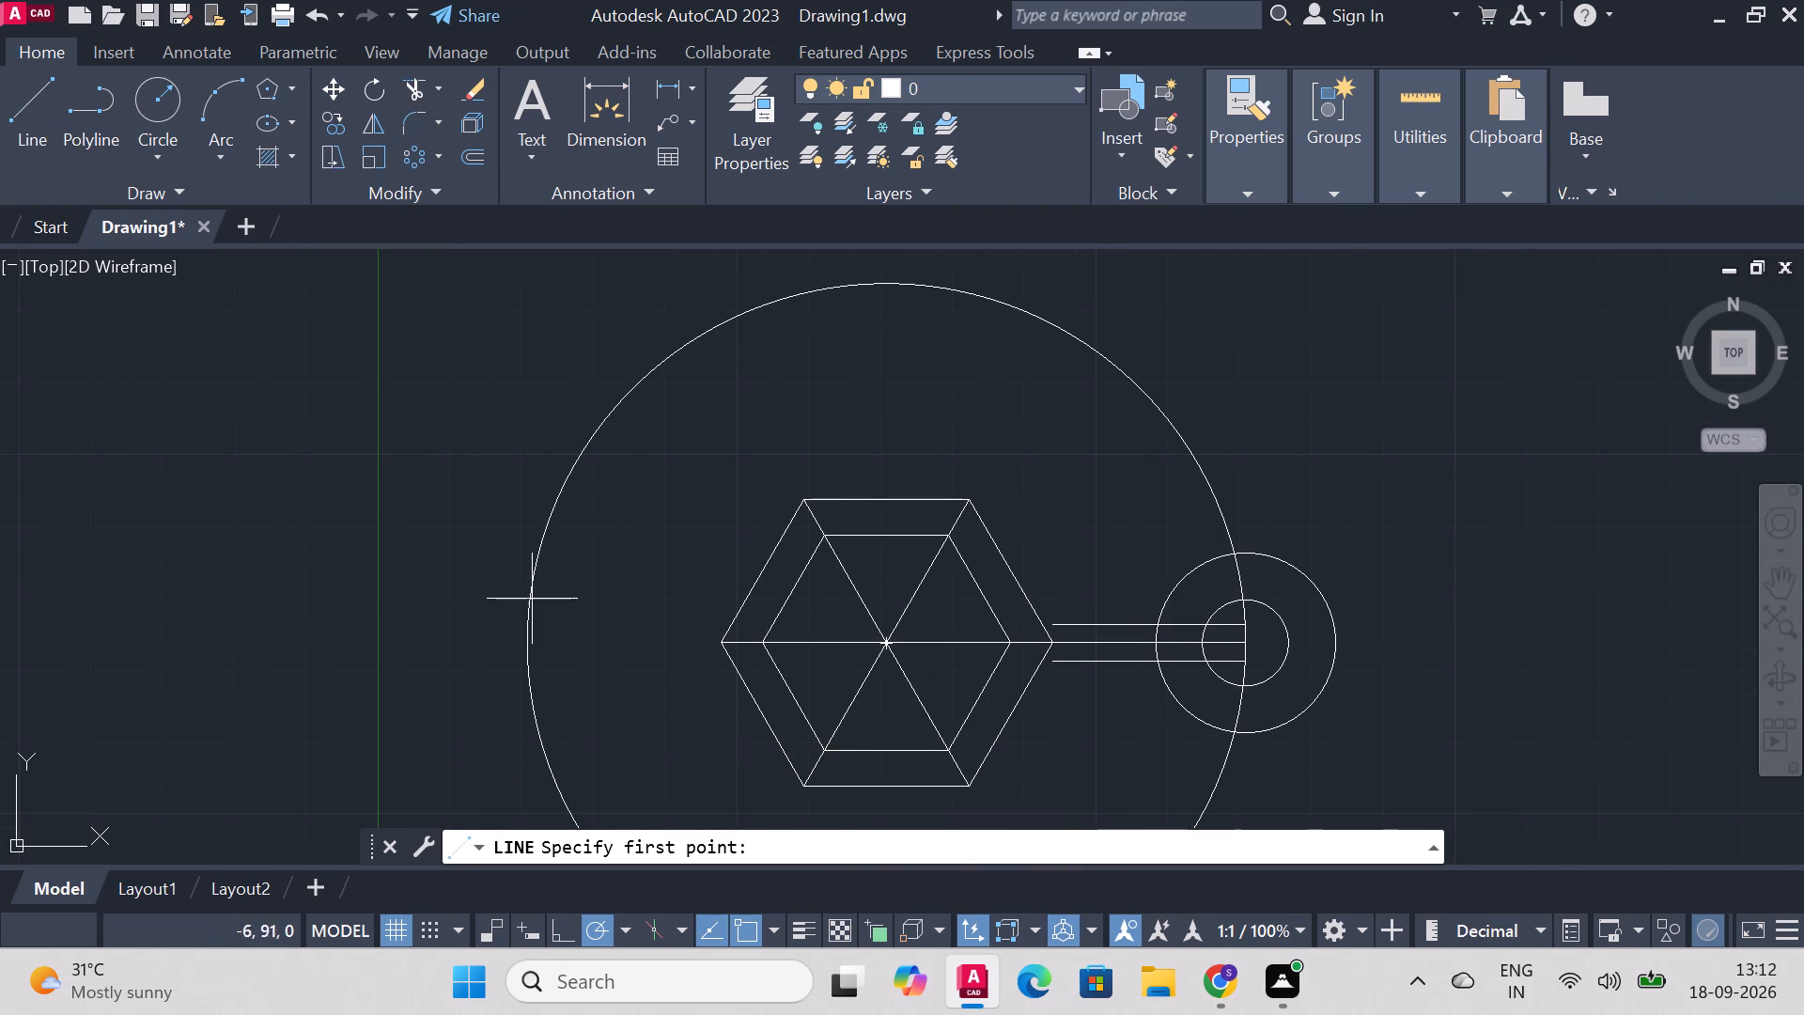
{"action": "scroll", "coordinate": [734, 576], "scroll_direction": "up", "scroll_amount": 2}
{"action": "scroll", "coordinate": [1207, 581], "scroll_direction": "down", "scroll_amount": 3}
{"action": "scroll", "coordinate": [1388, 663], "scroll_direction": "up", "scroll_amount": 1}
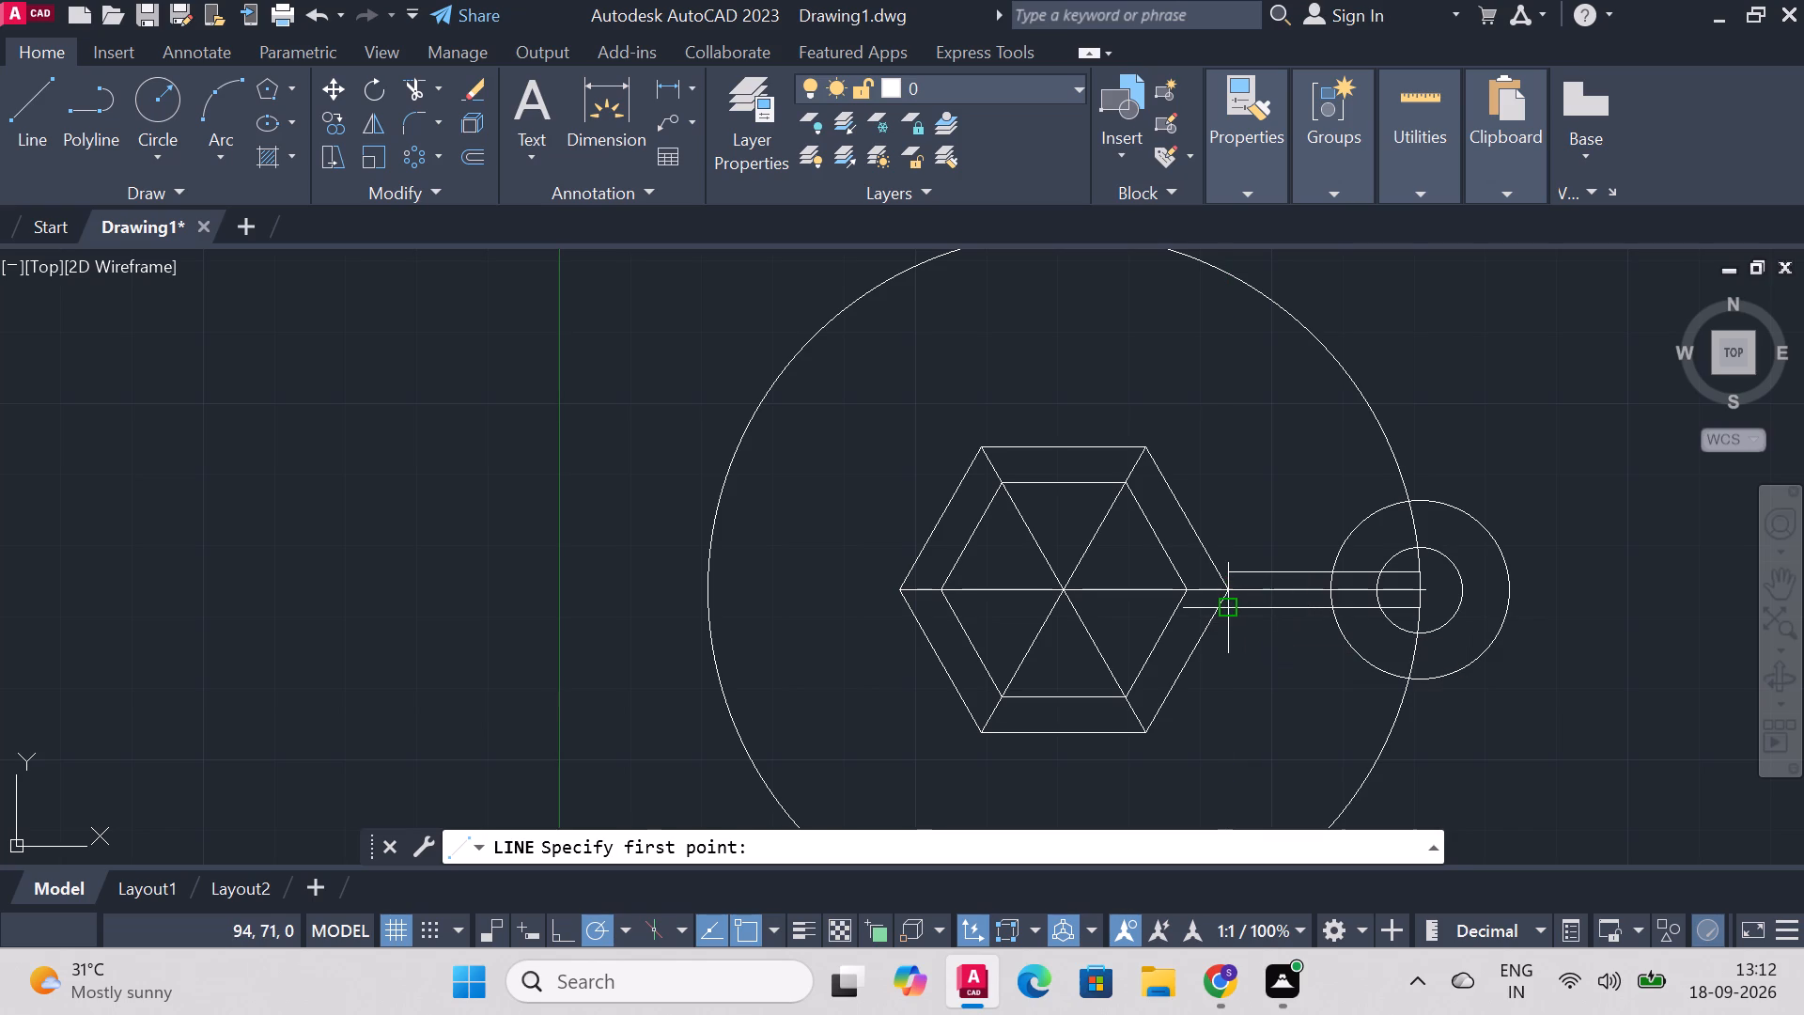
{"action": "left_click", "coordinate": [1235, 607]}
{"action": "left_click", "coordinate": [1174, 613]}
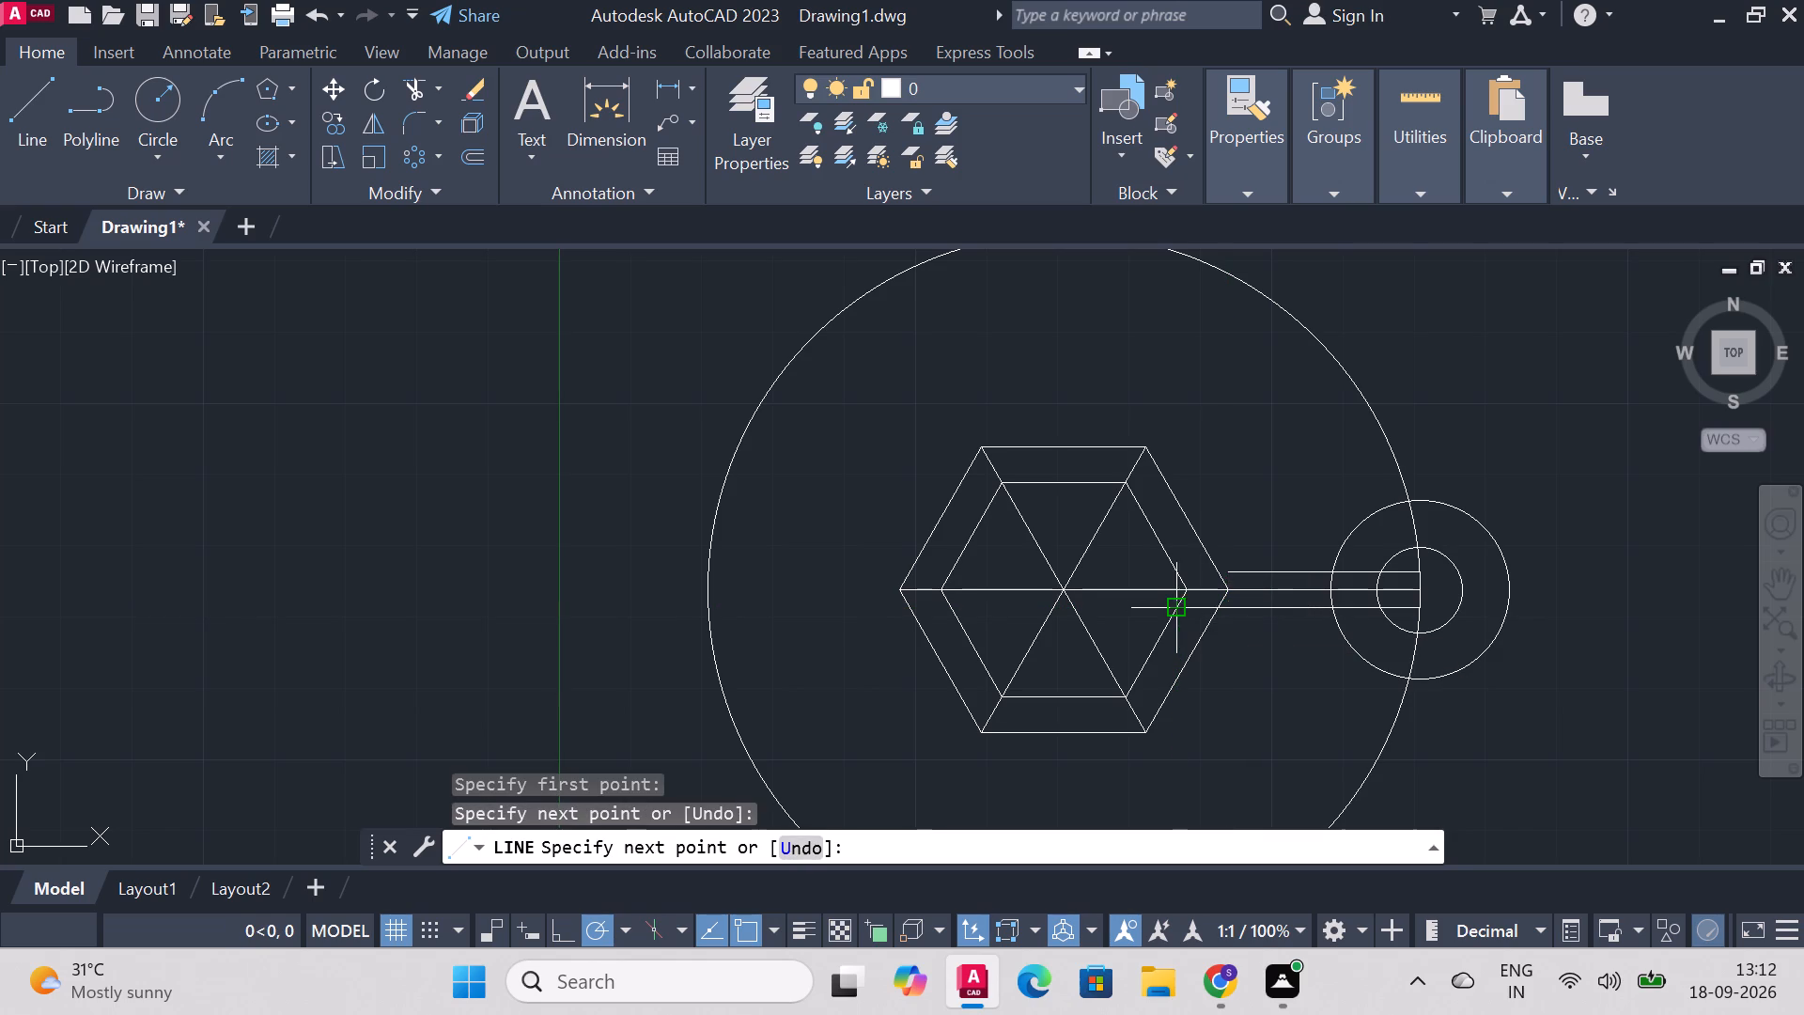
{"action": "right_click", "coordinate": [1174, 613]}
{"action": "left_click", "coordinate": [1317, 286]}
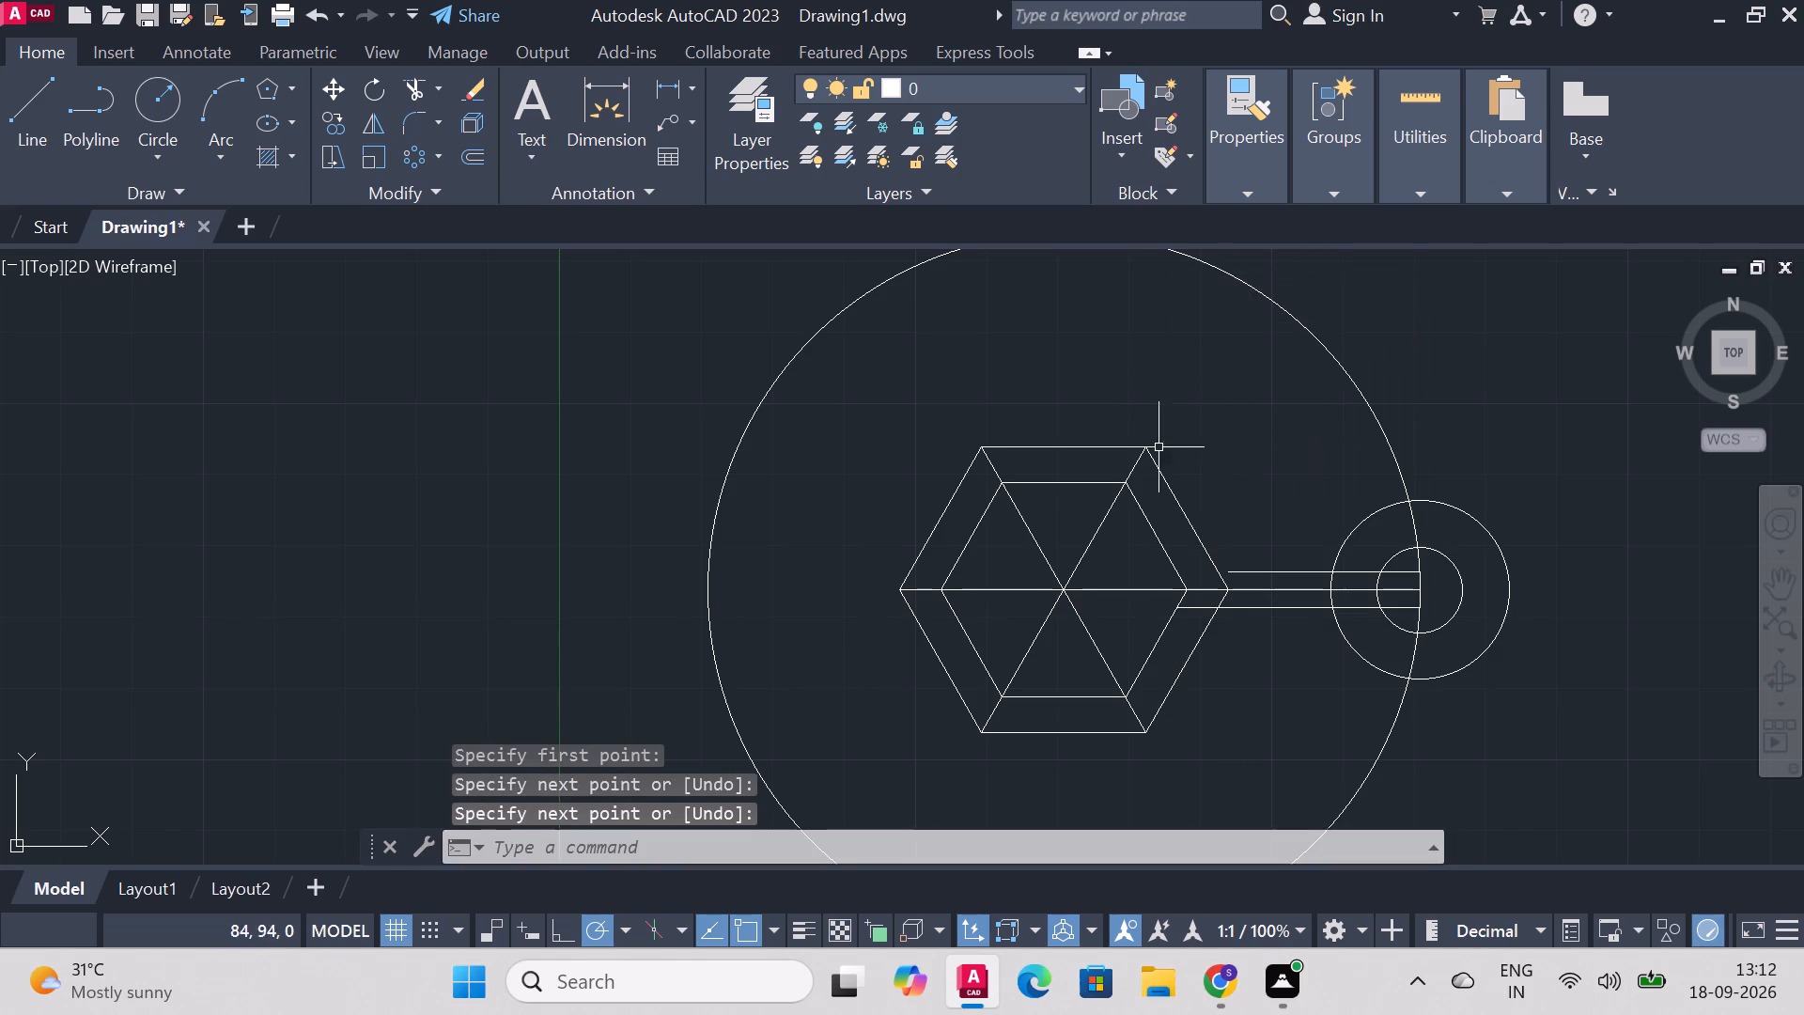
Draw a horizontal line from the upper offset line's left end to the inner hexagon's upper-right edge.
{"action": "right_click", "coordinate": [1246, 420]}
{"action": "left_click", "coordinate": [1360, 399]}
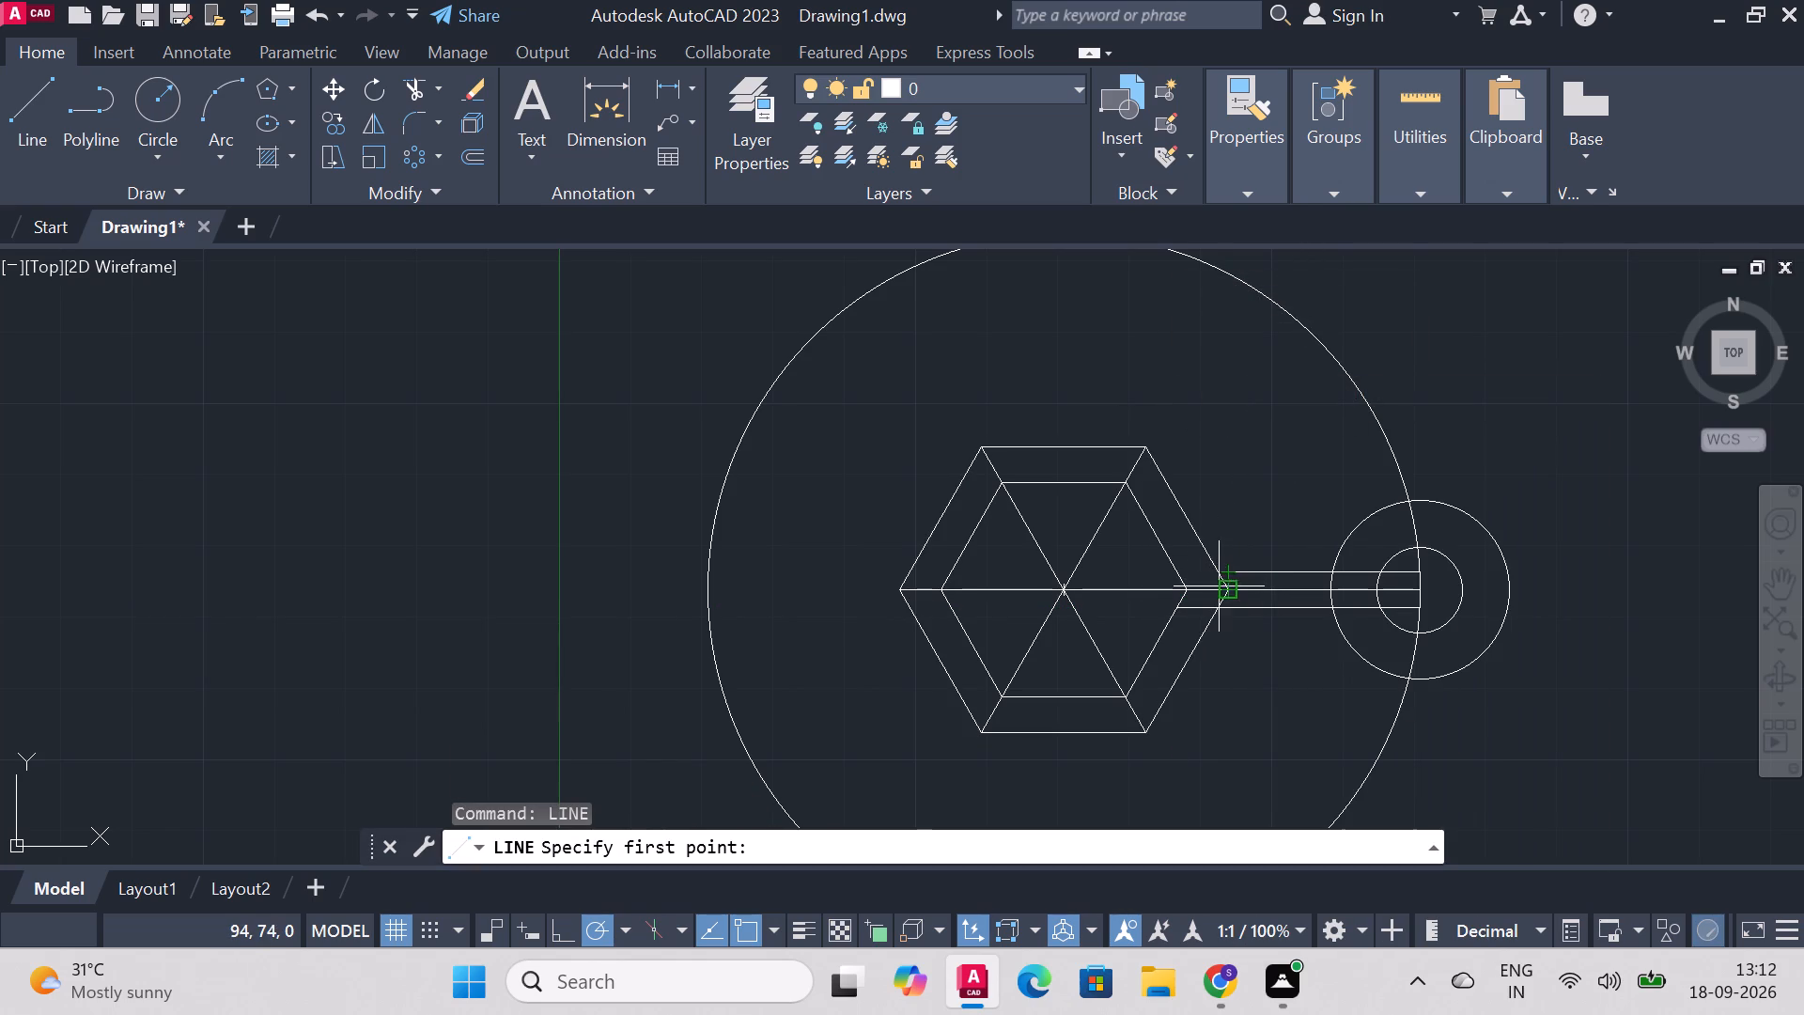
{"action": "left_click", "coordinate": [1227, 572]}
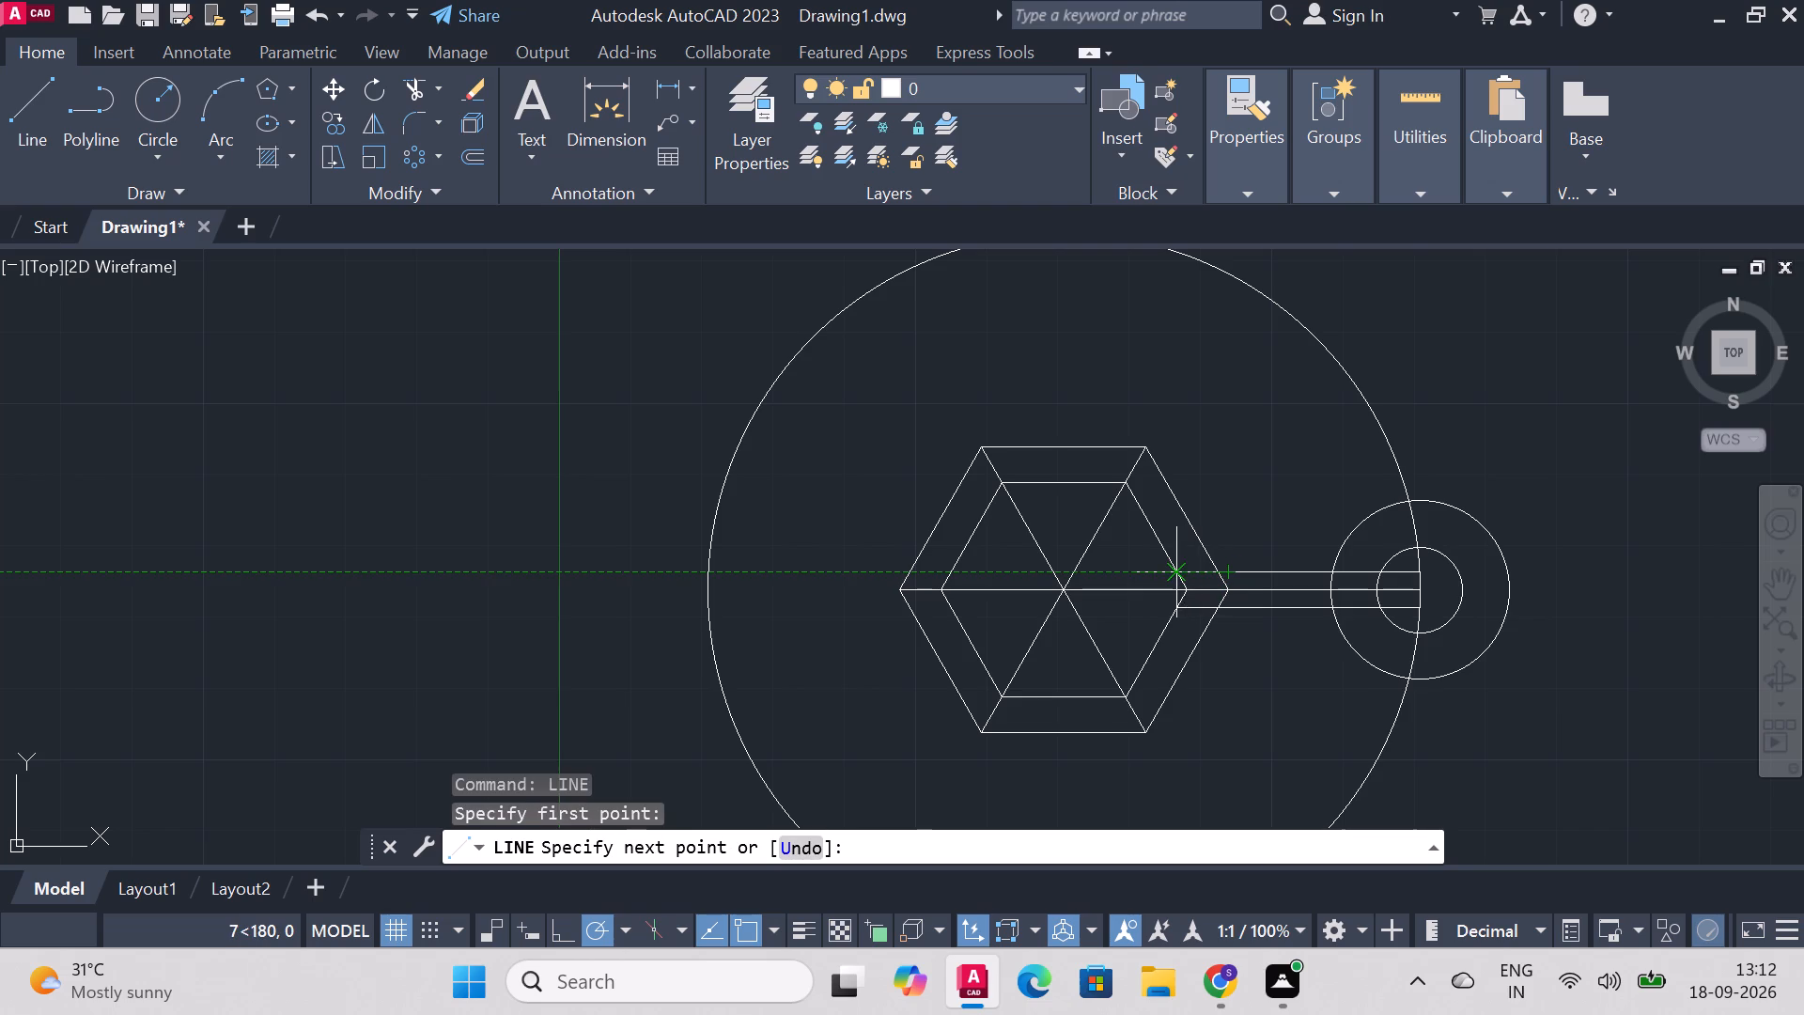
{"action": "left_click", "coordinate": [1180, 571]}
{"action": "right_click", "coordinate": [1180, 571]}
{"action": "left_click", "coordinate": [1246, 589]}
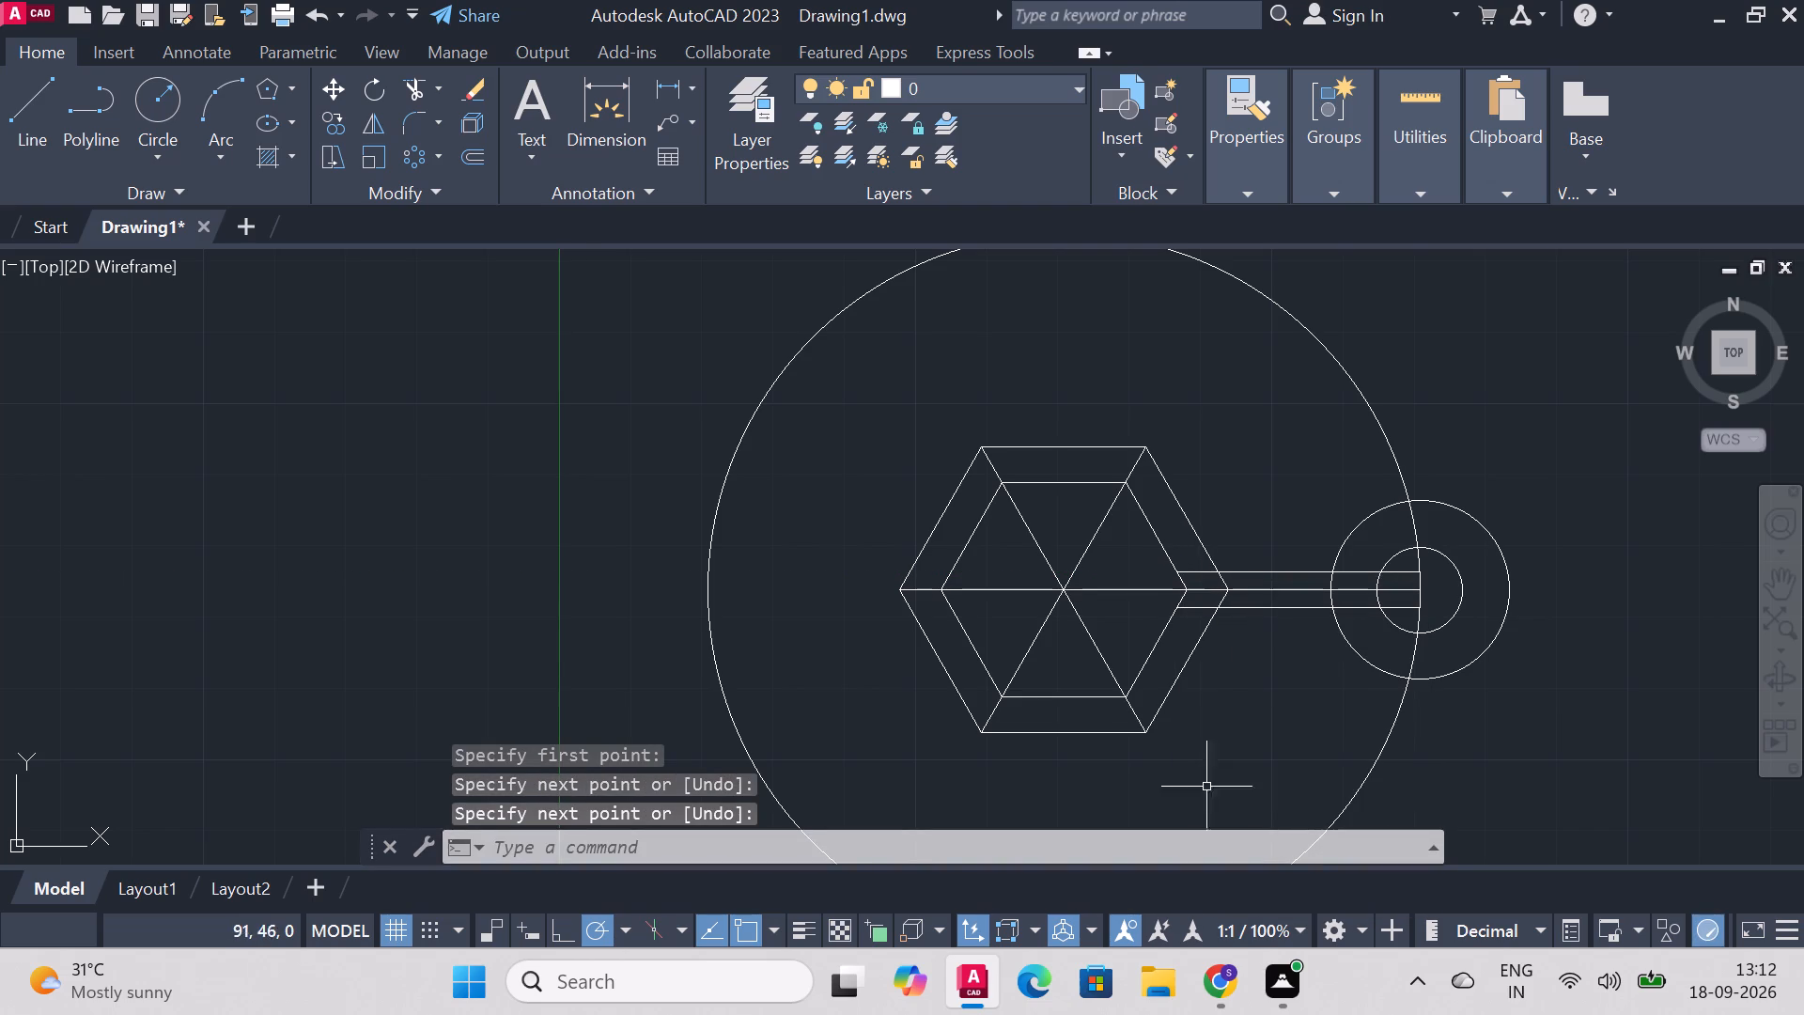
Trim away the arm's centre line from the inner hexagon's right vertex to the large circle.
{"action": "left_click", "coordinate": [419, 94]}
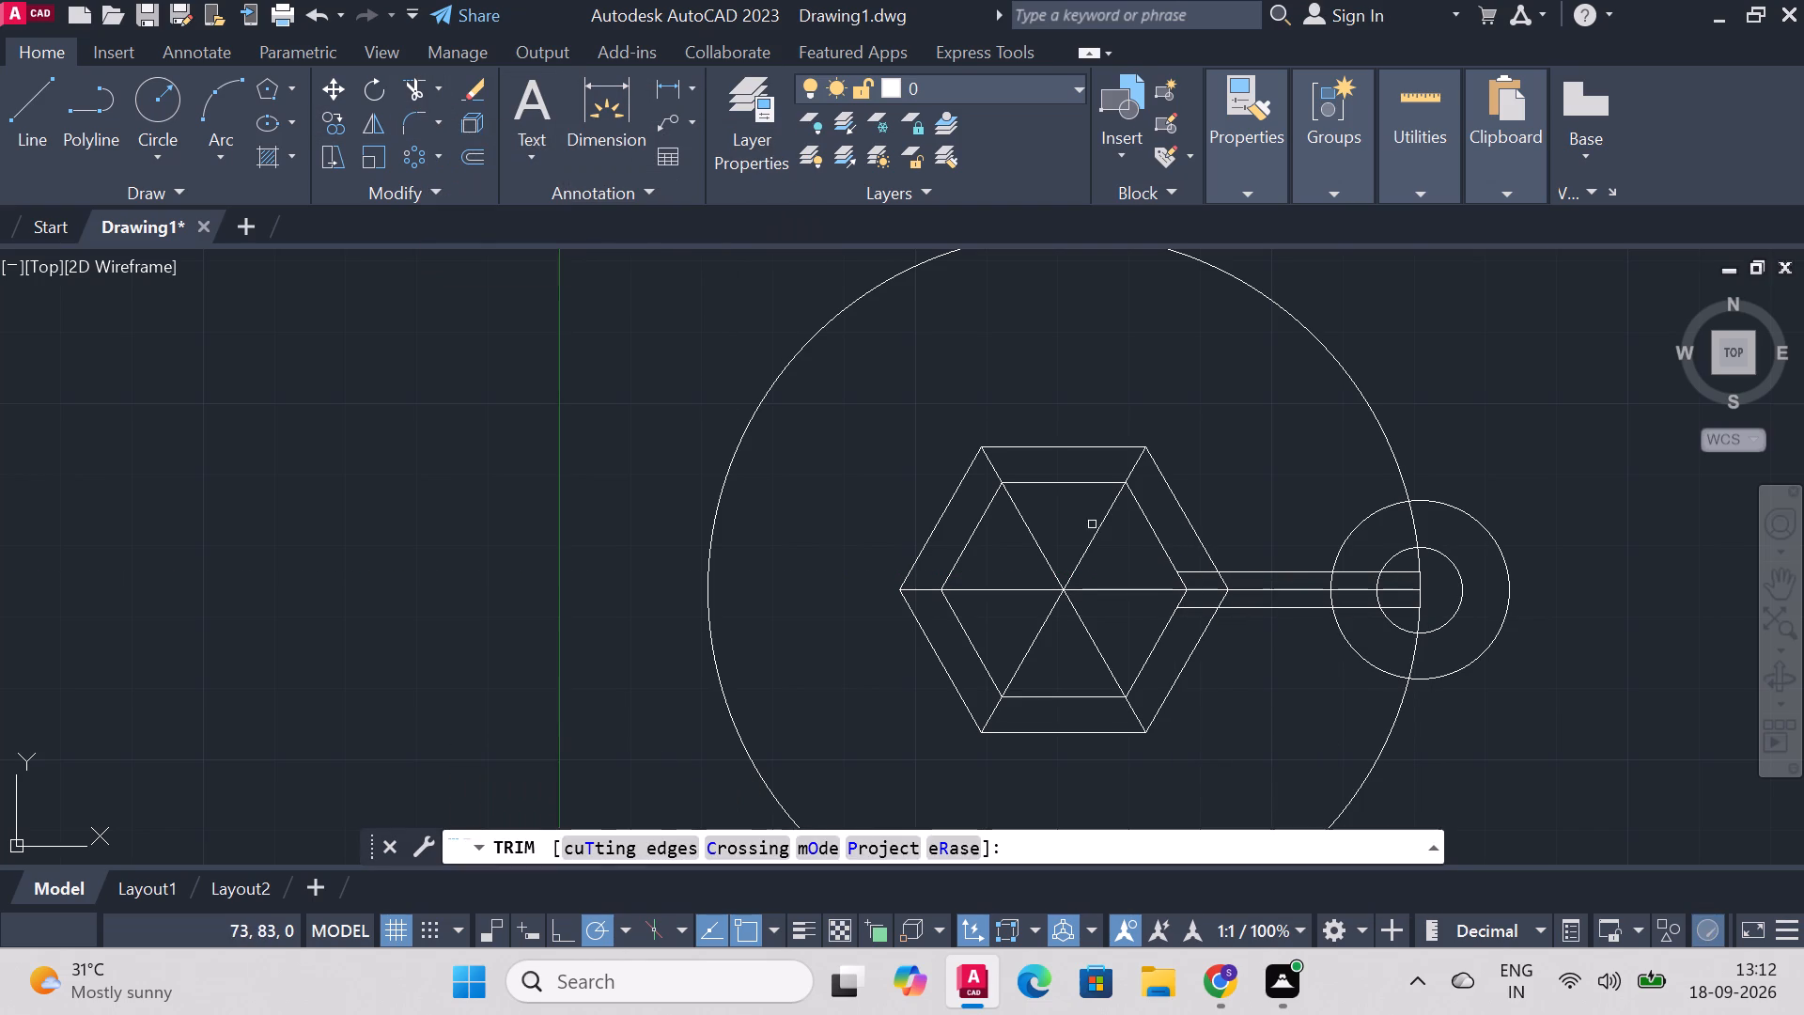
{"action": "left_click", "coordinate": [1201, 593]}
{"action": "left_click", "coordinate": [1278, 589]}
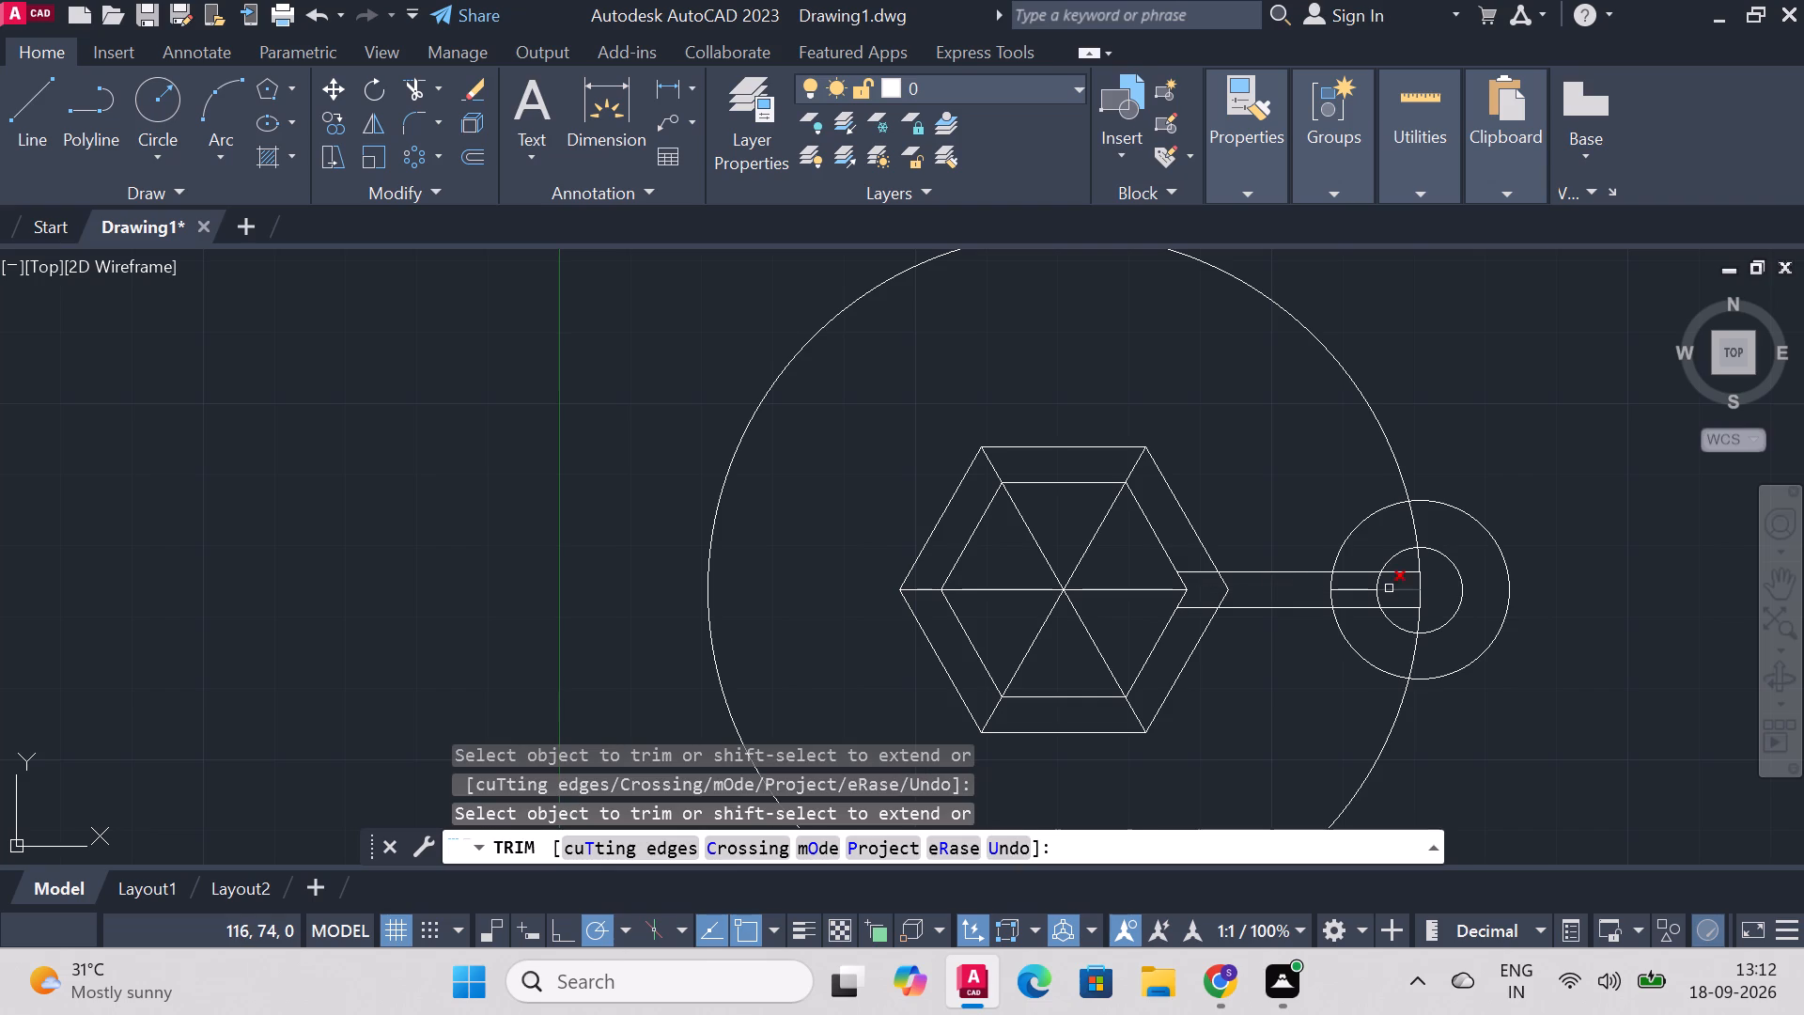
{"action": "left_click", "coordinate": [1354, 594]}
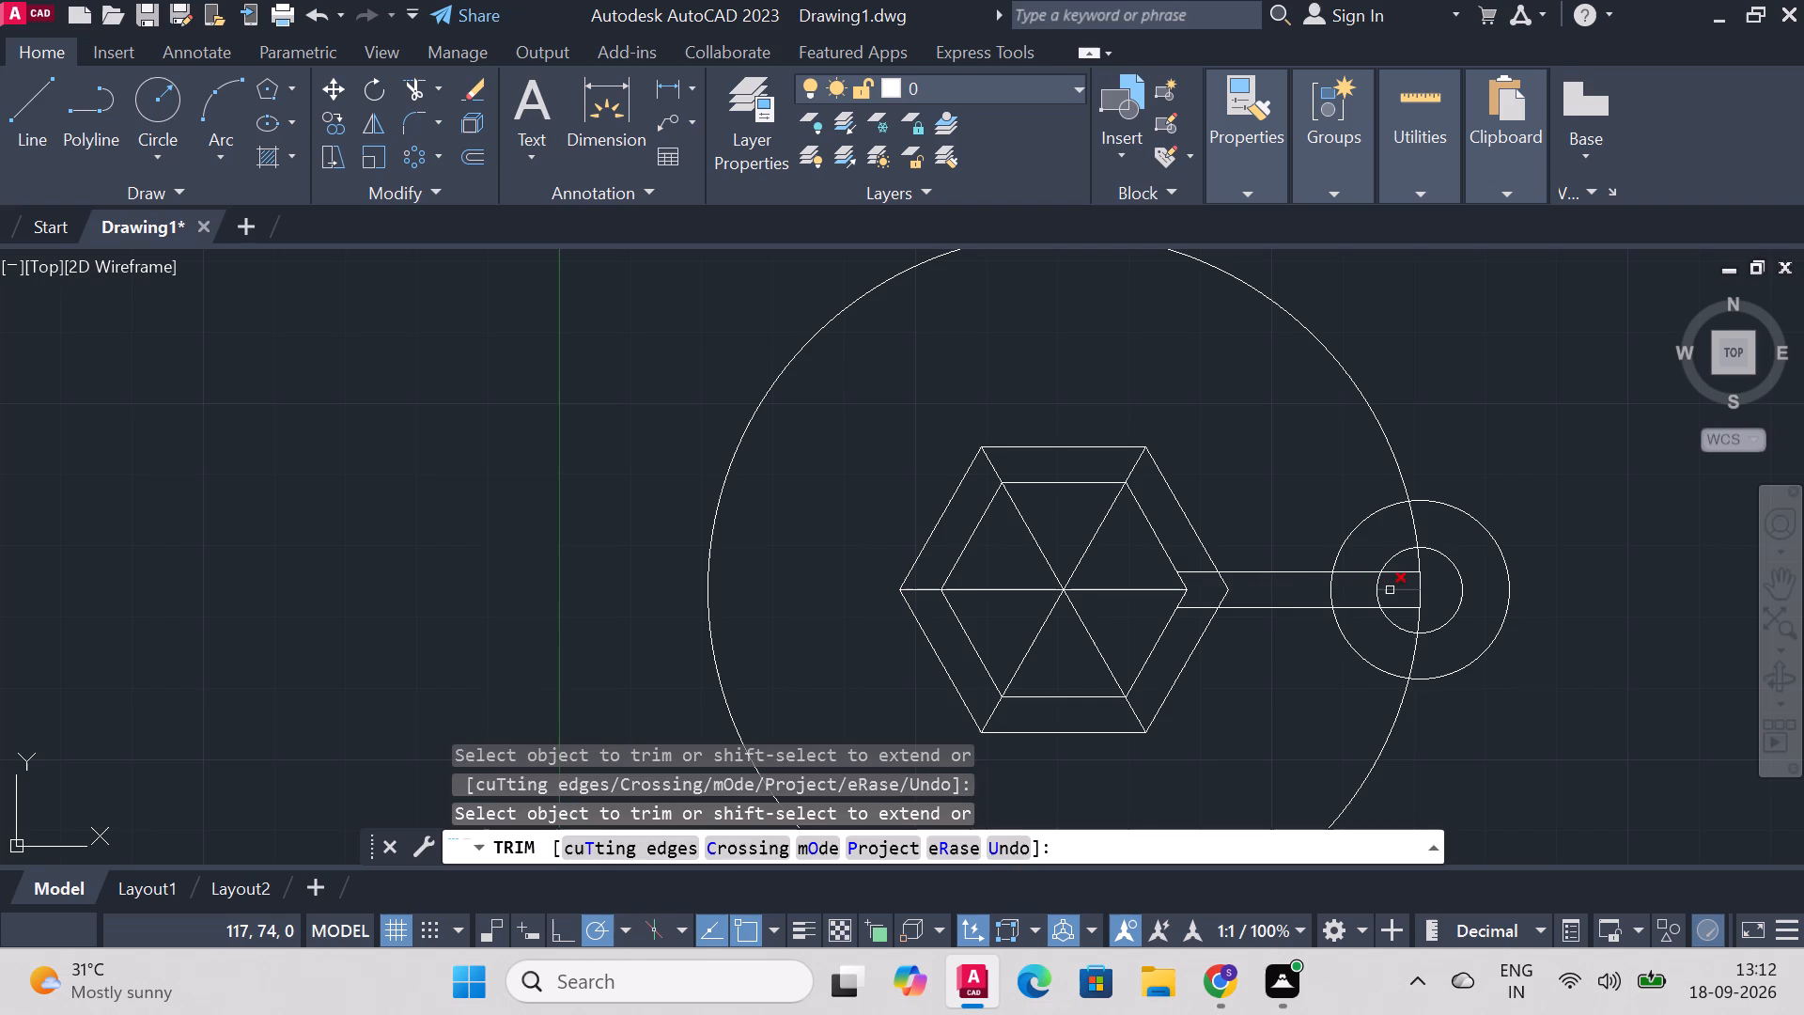
{"action": "left_click", "coordinate": [1393, 591]}
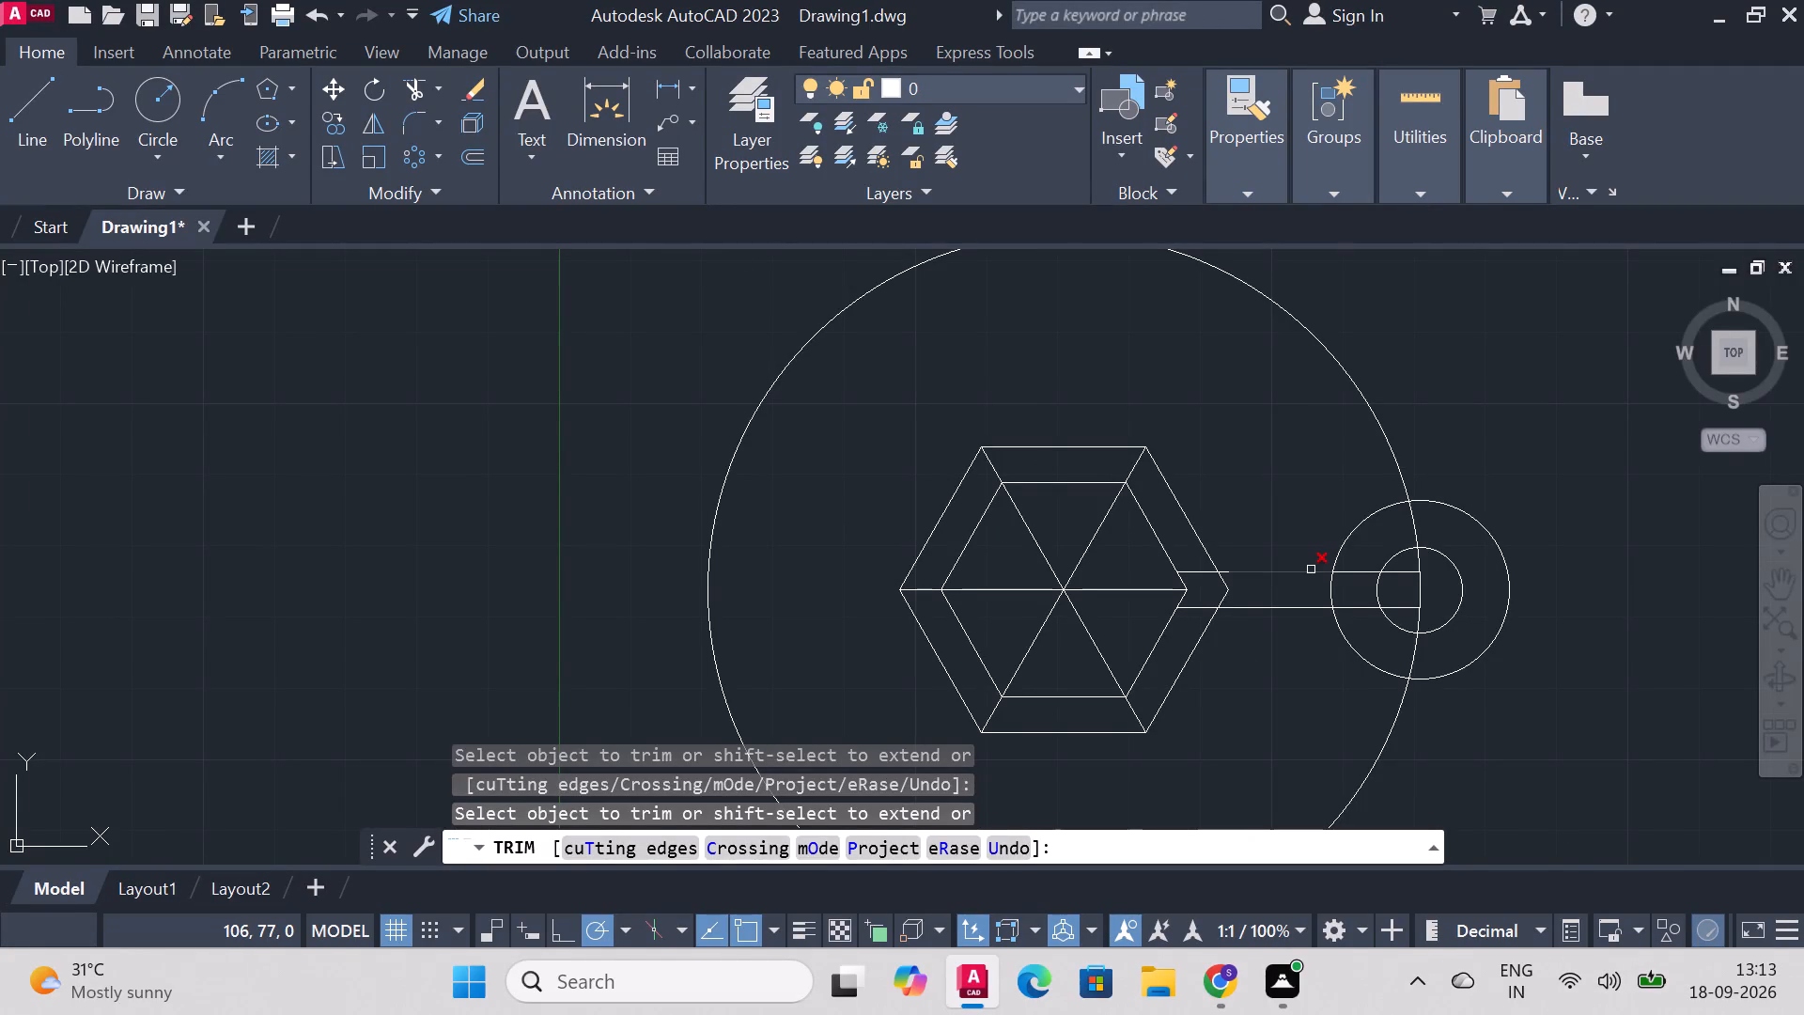
Fillet the arm's upper line to the 25 diameter circle with radius 5.
{"action": "left_click", "coordinate": [403, 117]}
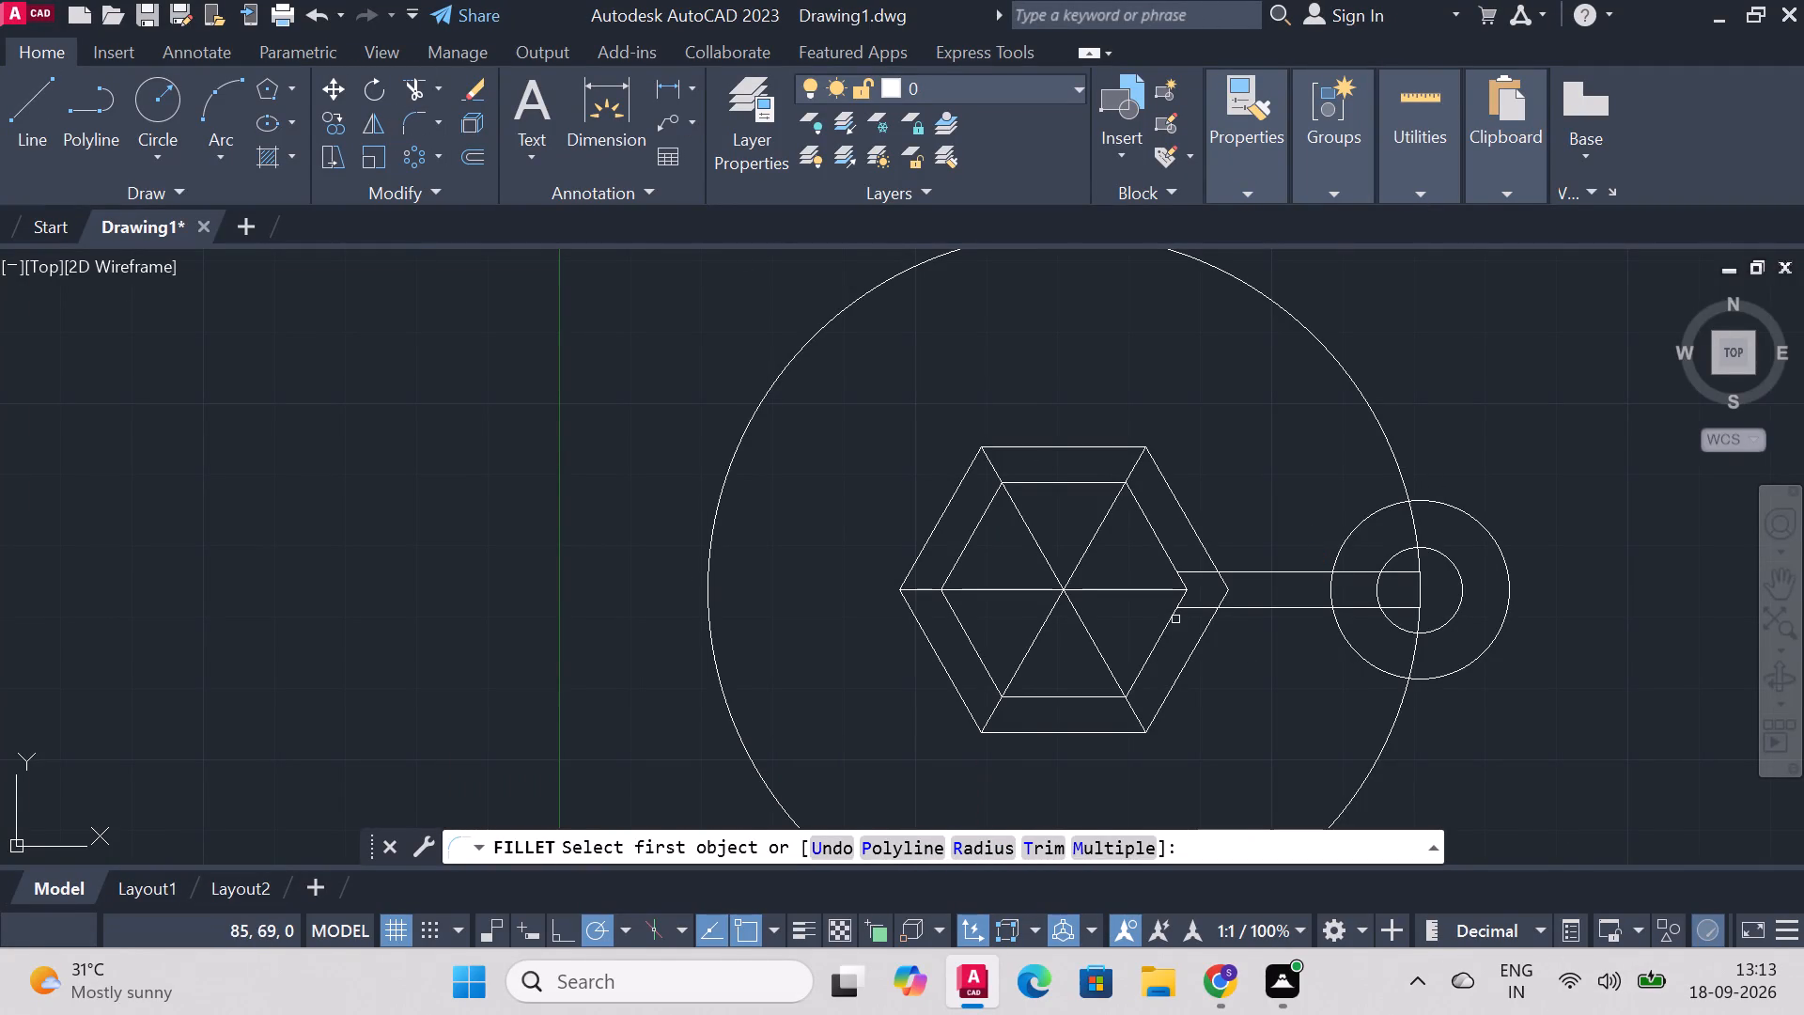
{"action": "left_click", "coordinate": [1315, 570]}
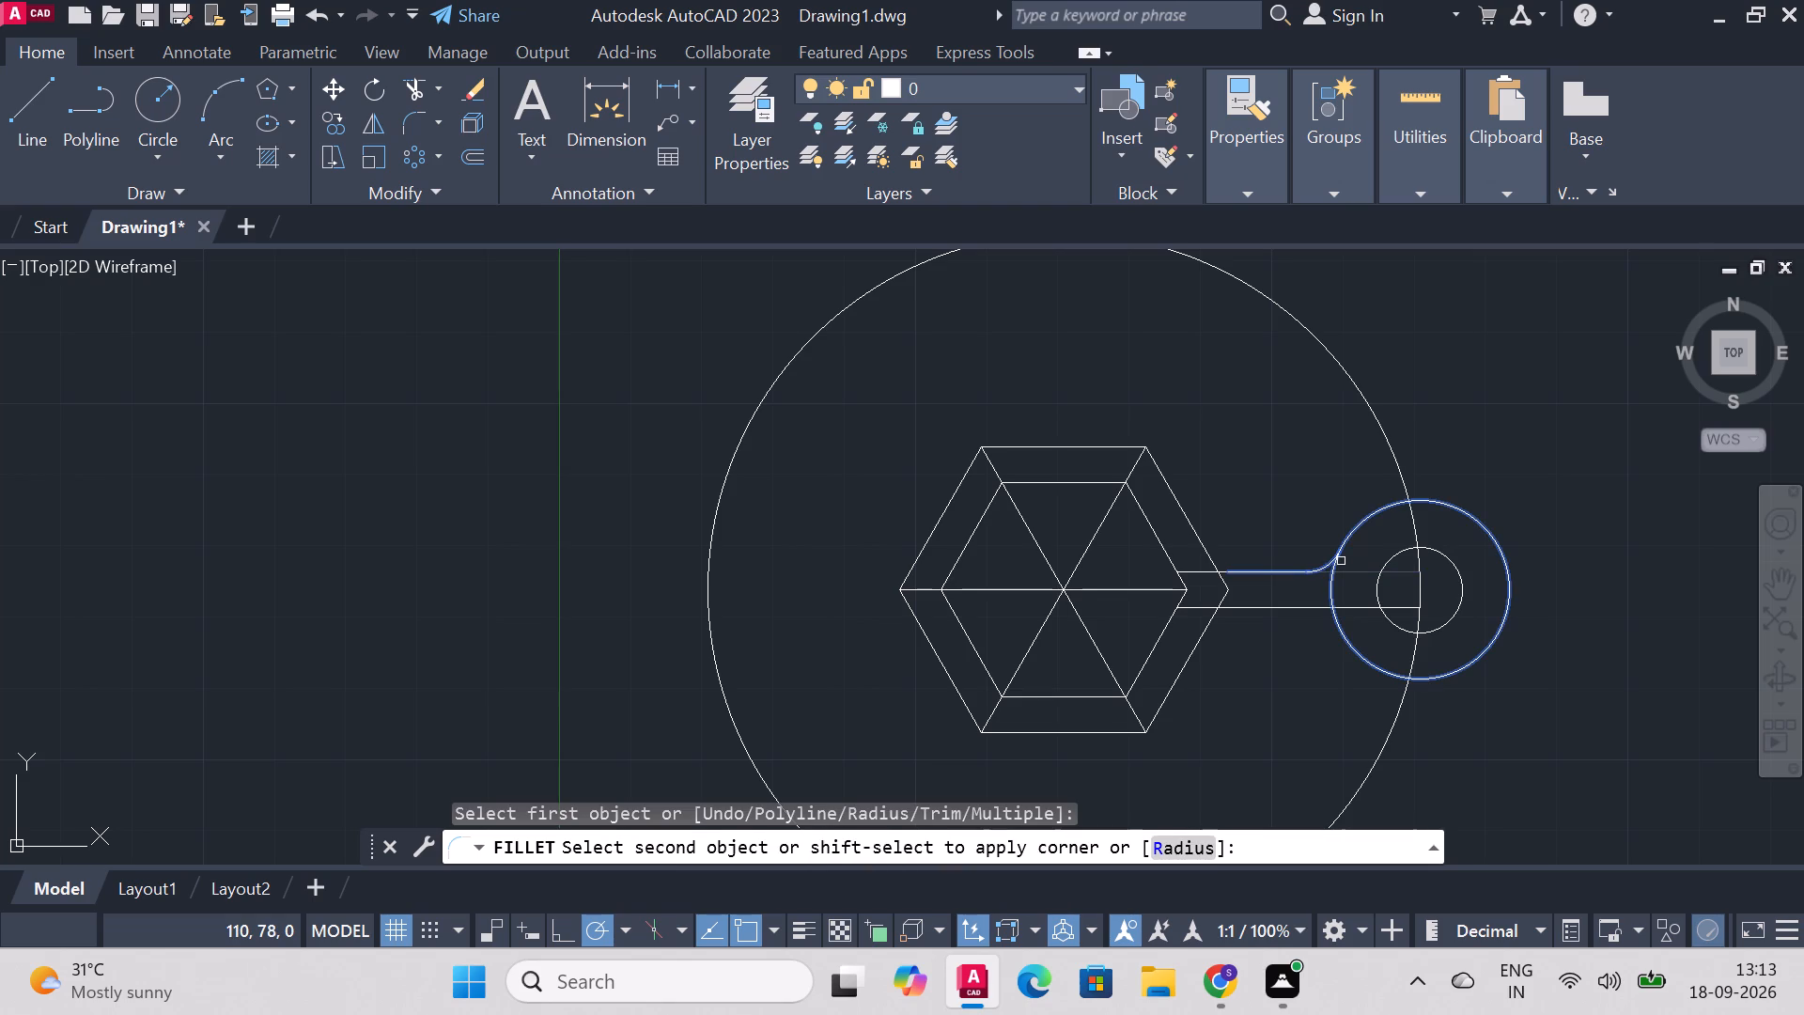
{"action": "key", "text": "r"}
{"action": "key", "text": "Return"}
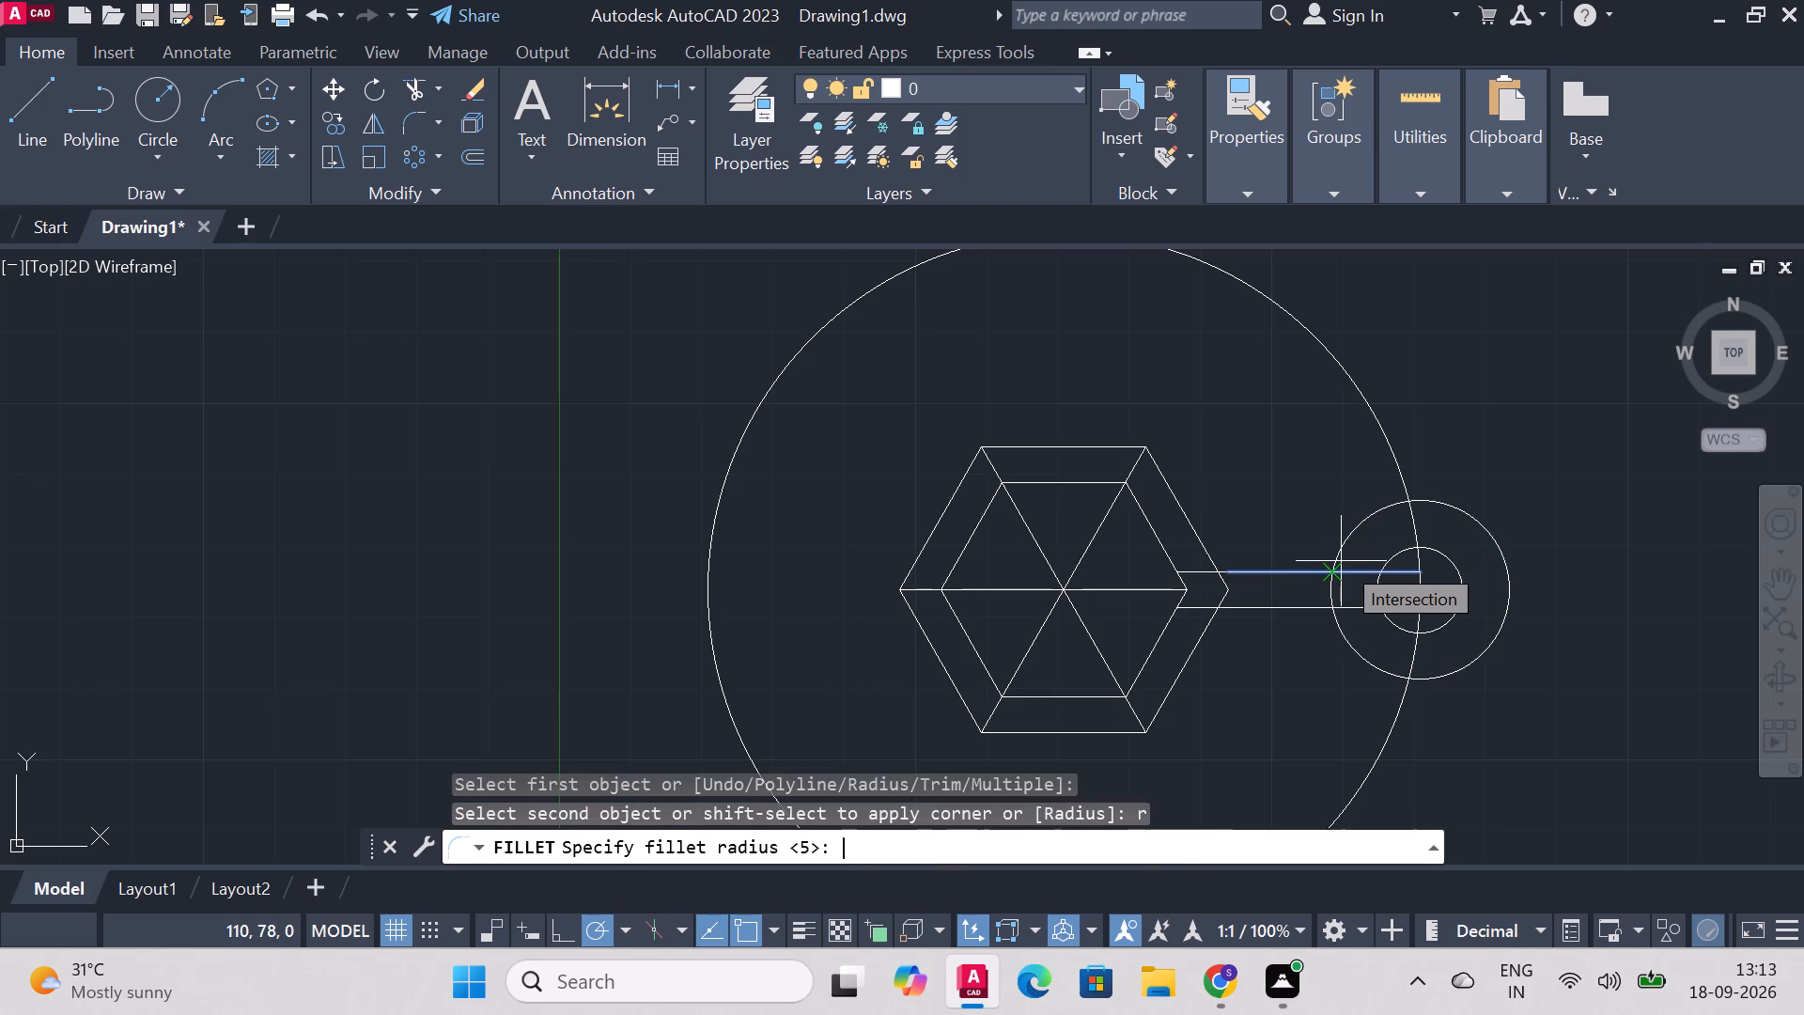
{"action": "key", "text": "5"}
{"action": "key", "text": "Return"}
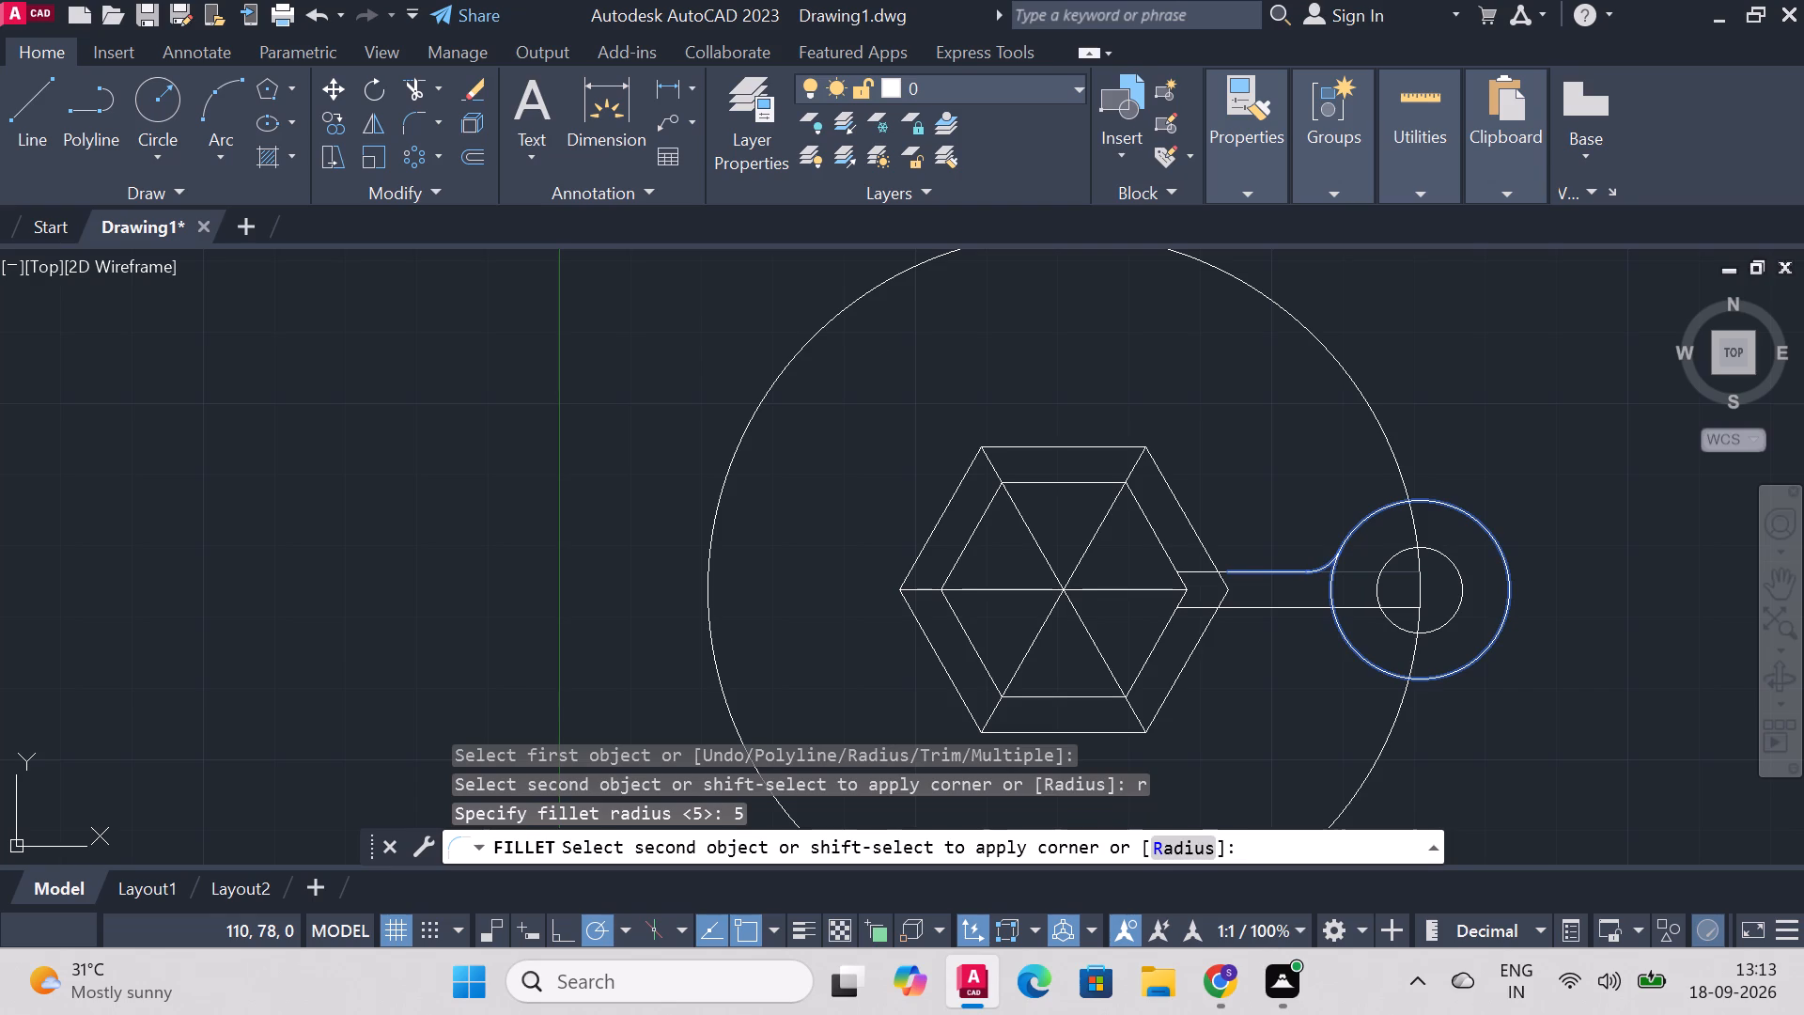
{"action": "left_click", "coordinate": [1343, 549]}
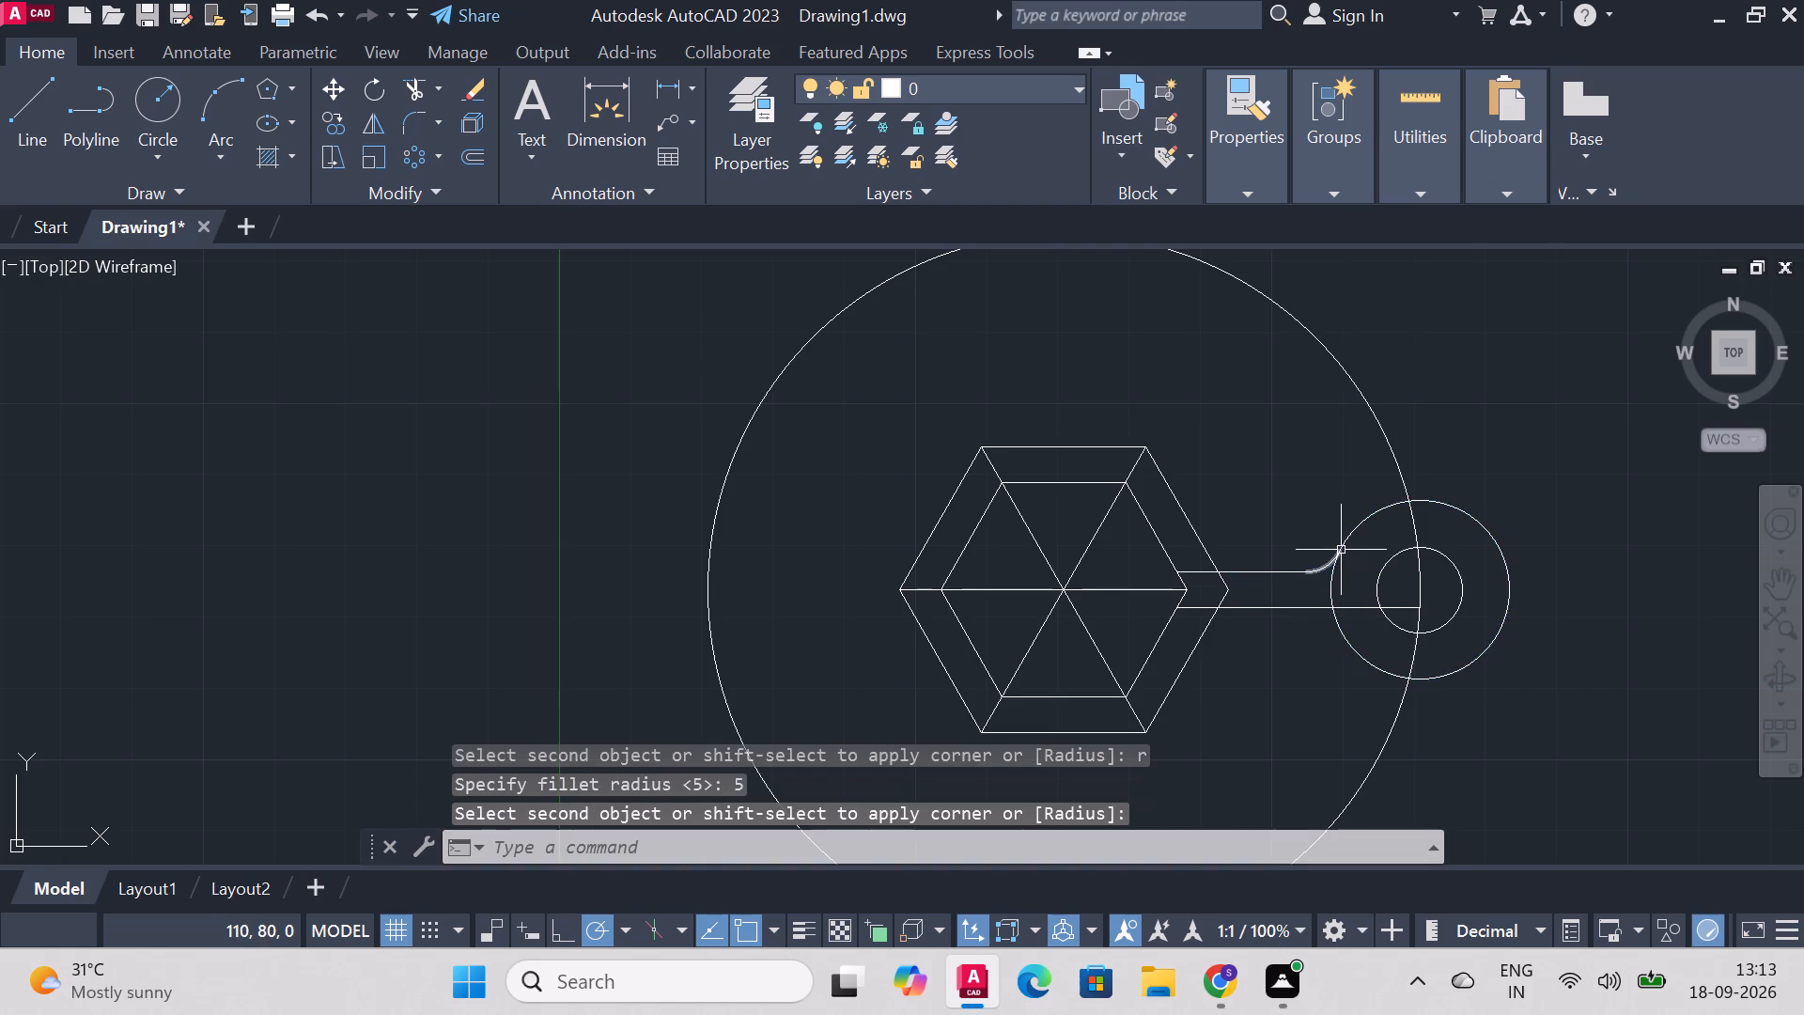
Fillet the arm's lower line to the 25 diameter circle with the same radius of 5.
{"action": "right_click", "coordinate": [1334, 586]}
{"action": "left_click", "coordinate": [1448, 22]}
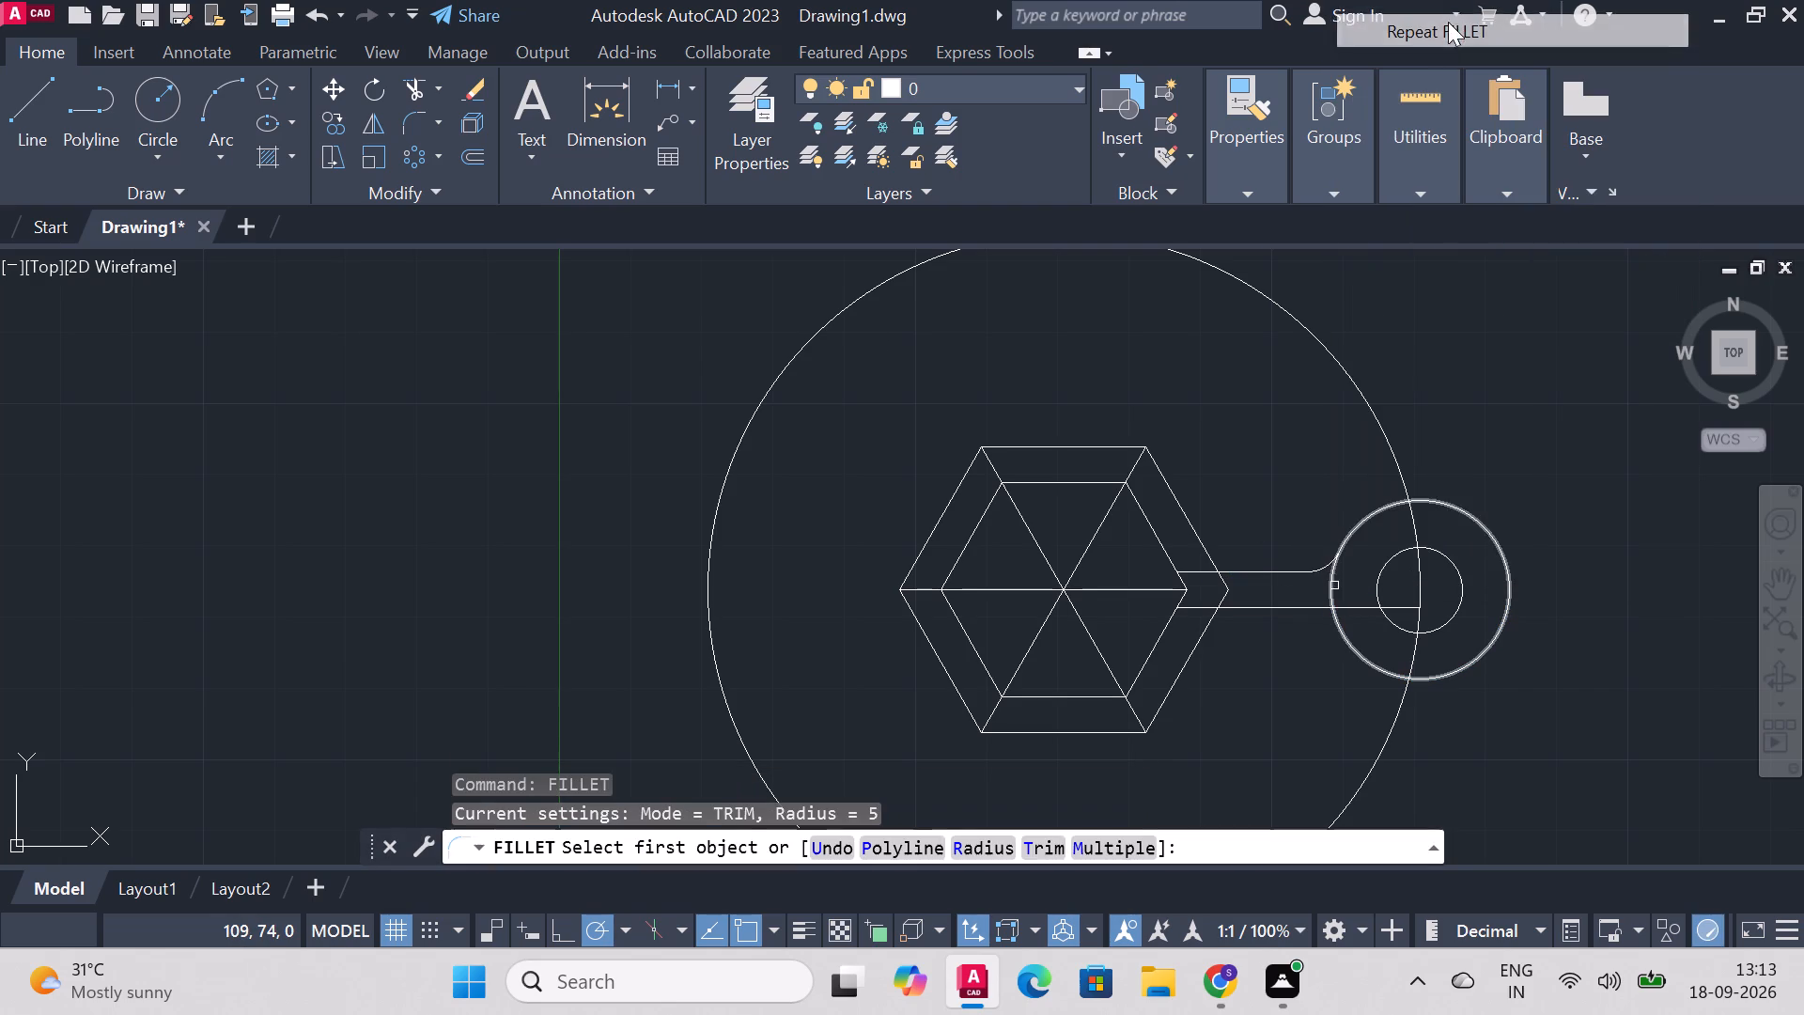
{"action": "left_click", "coordinate": [1340, 627]}
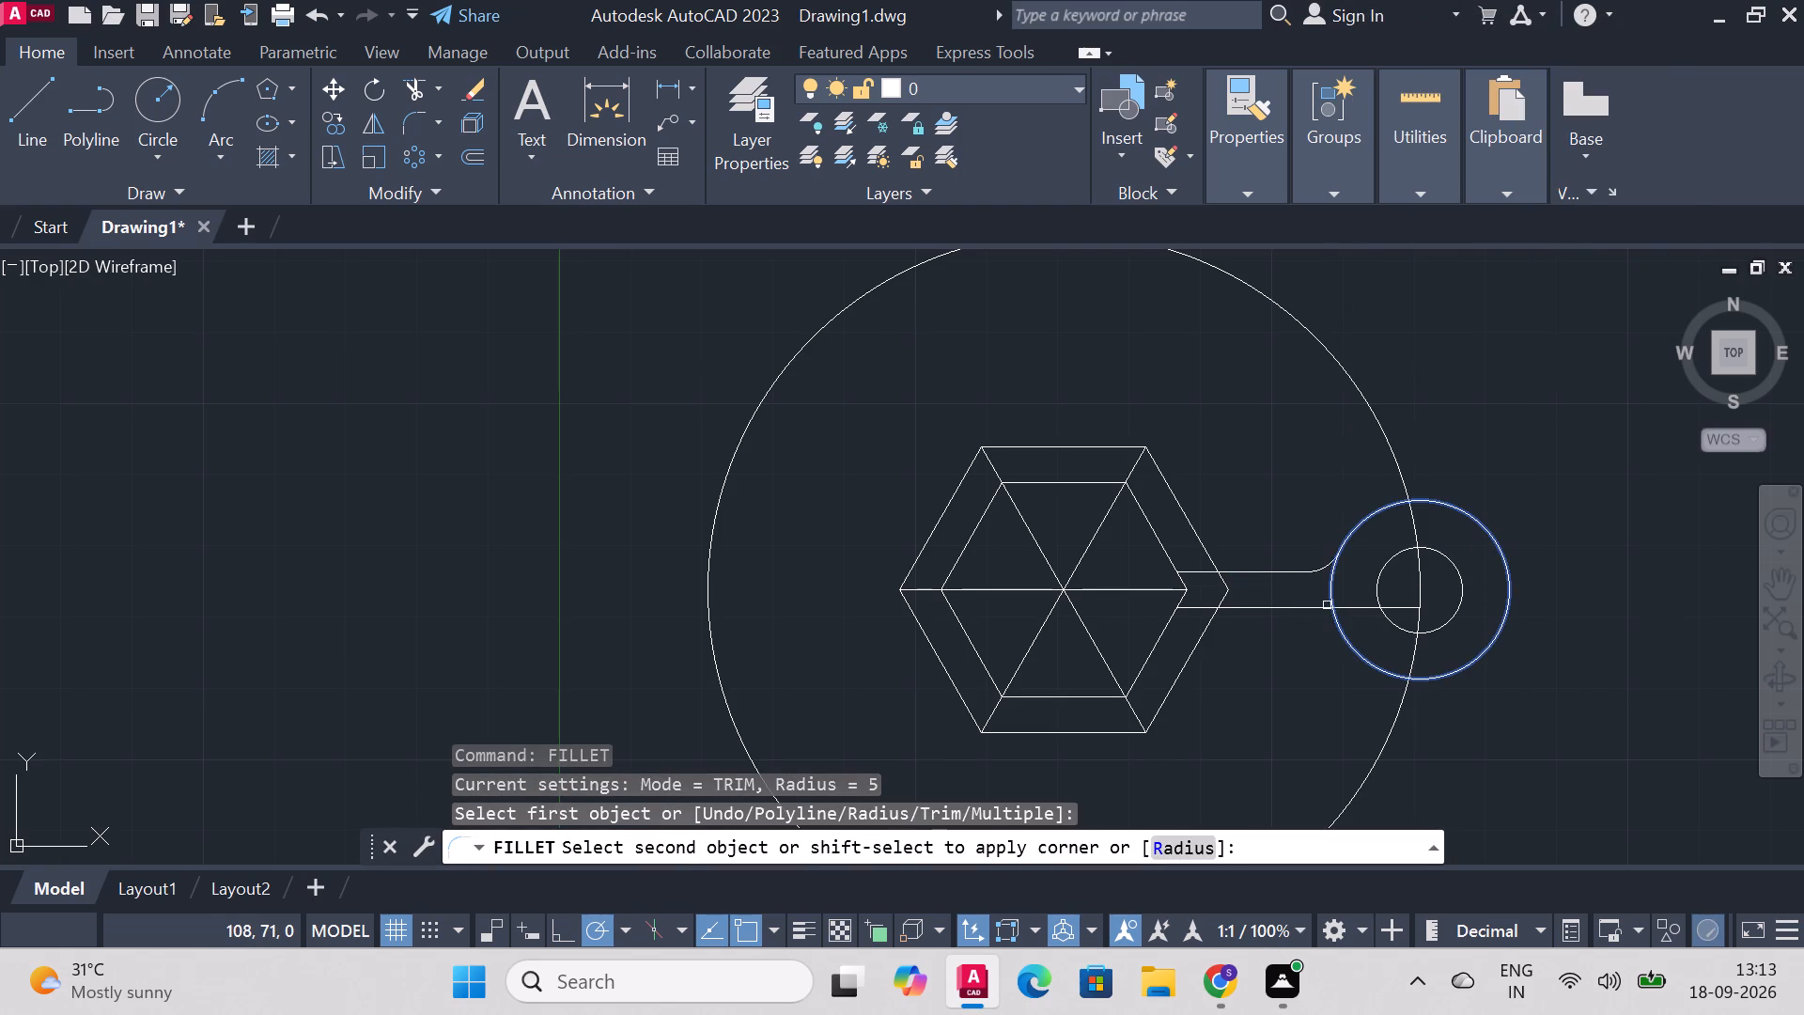
{"action": "left_click", "coordinate": [1315, 610]}
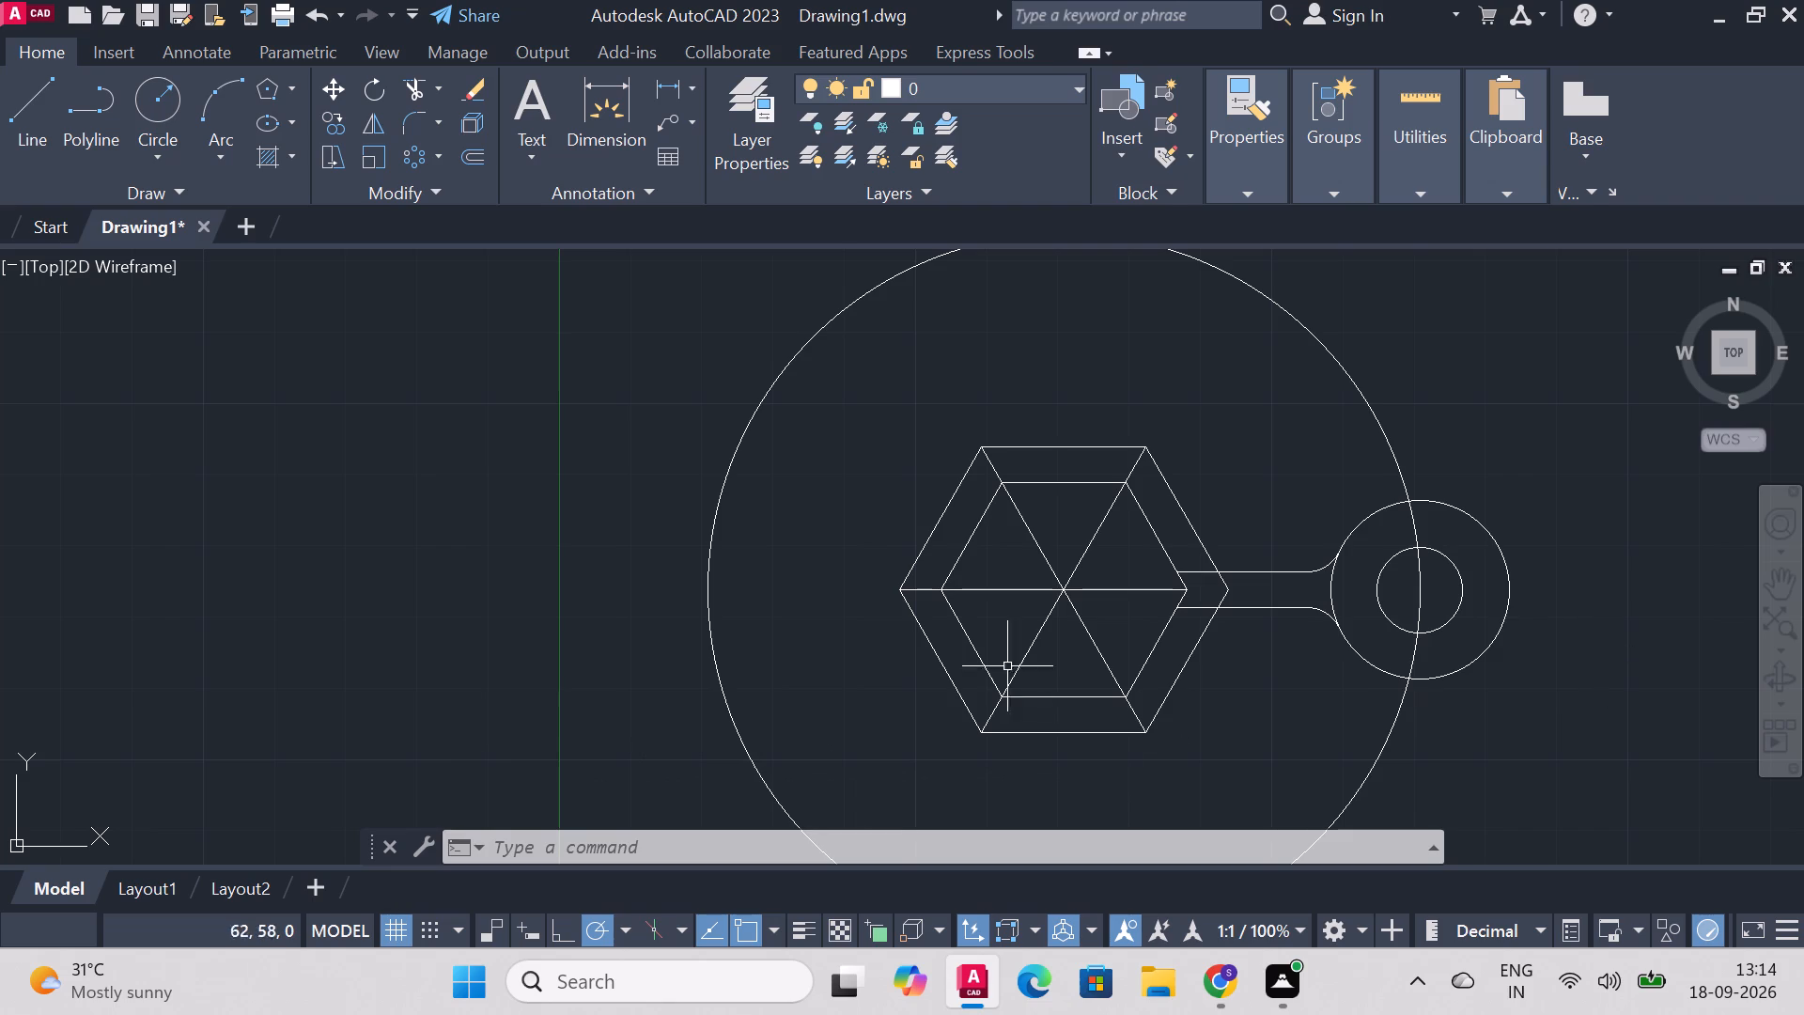
Draw a line from the outer hexagon's upper-right vertex to the large circle, in line with the hexagon's diagonal.
{"action": "scroll", "coordinate": [1072, 501], "scroll_direction": "down", "scroll_amount": 2}
{"action": "scroll", "coordinate": [1154, 356], "scroll_direction": "up", "scroll_amount": 1}
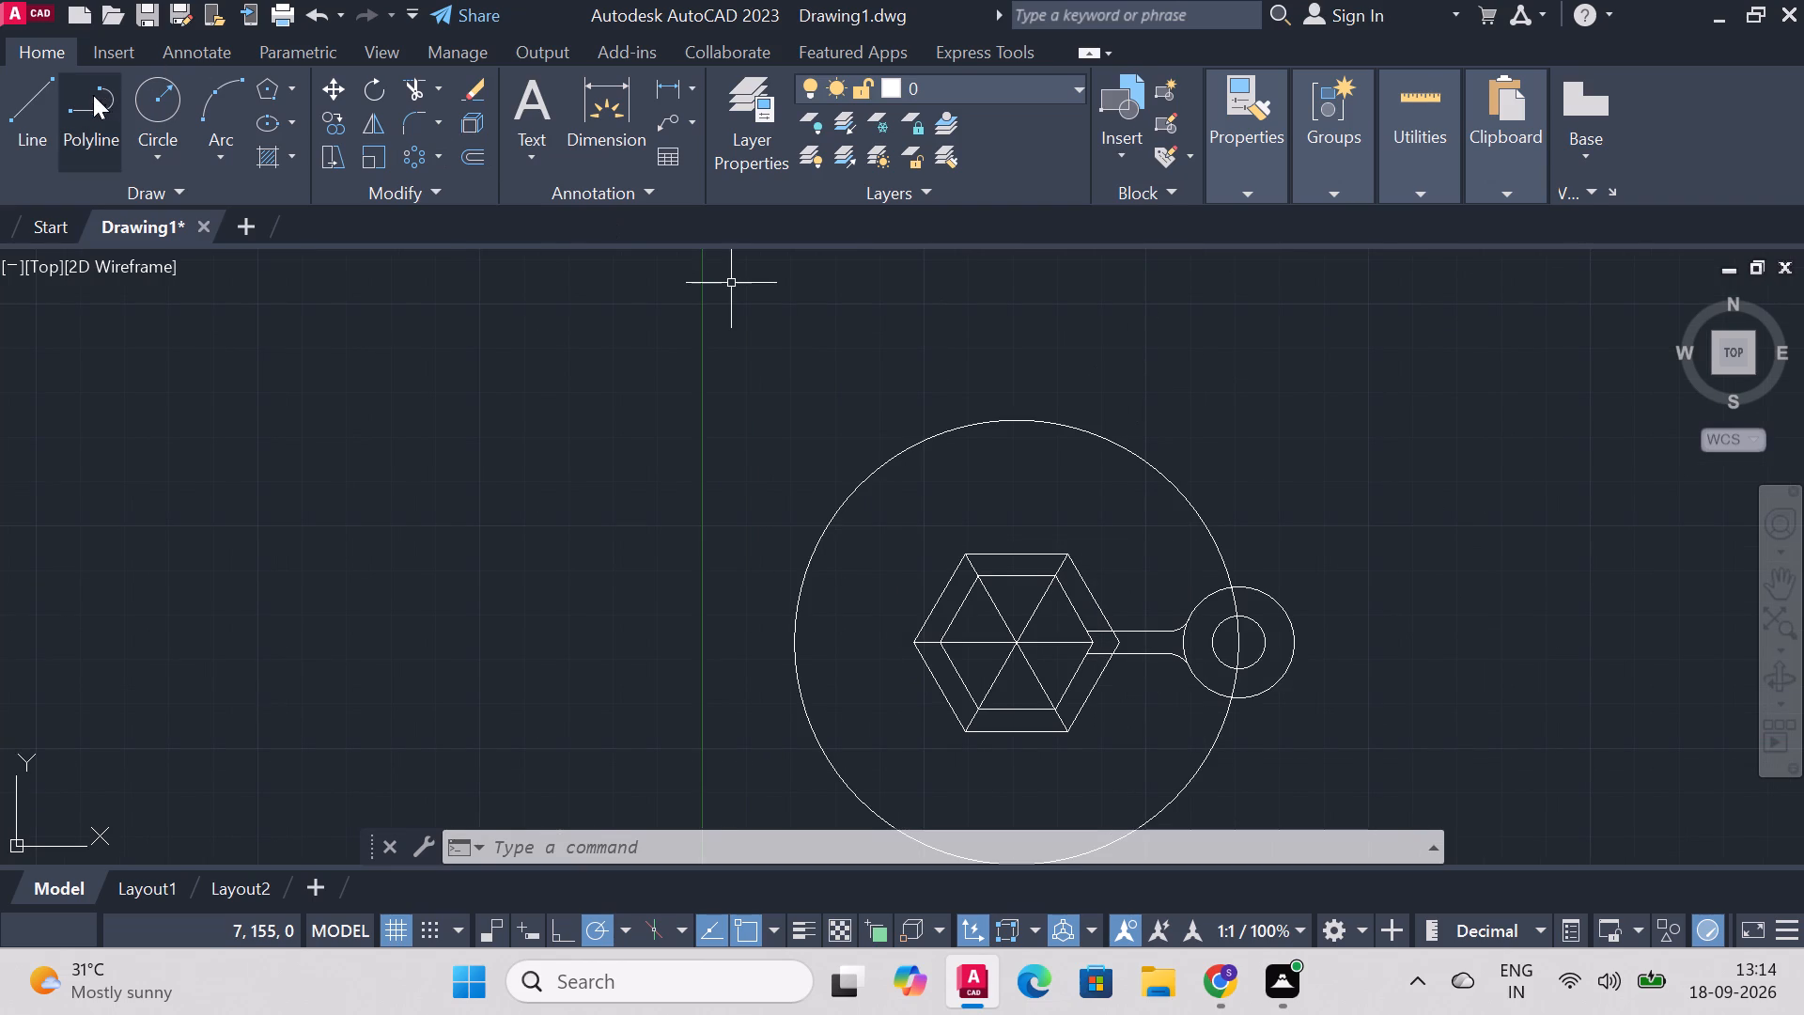
{"action": "left_click", "coordinate": [43, 91]}
{"action": "left_click", "coordinate": [1071, 545]}
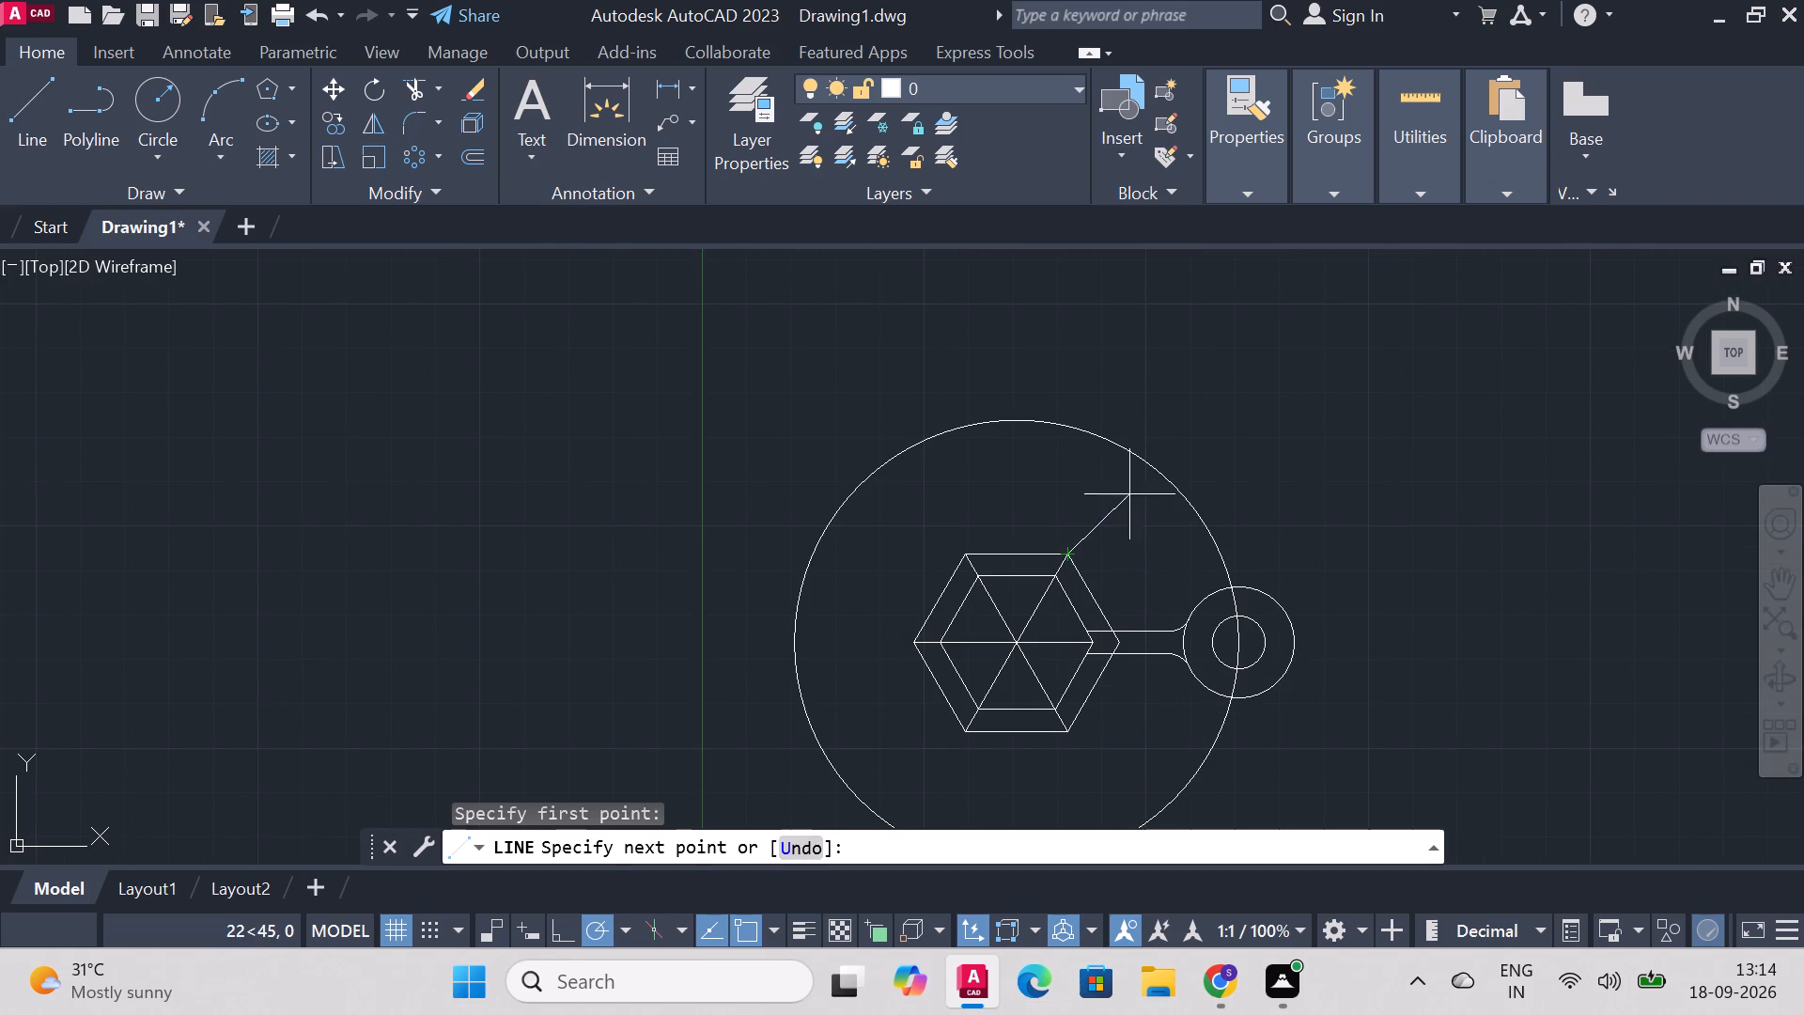
{"action": "left_click", "coordinate": [1123, 450]}
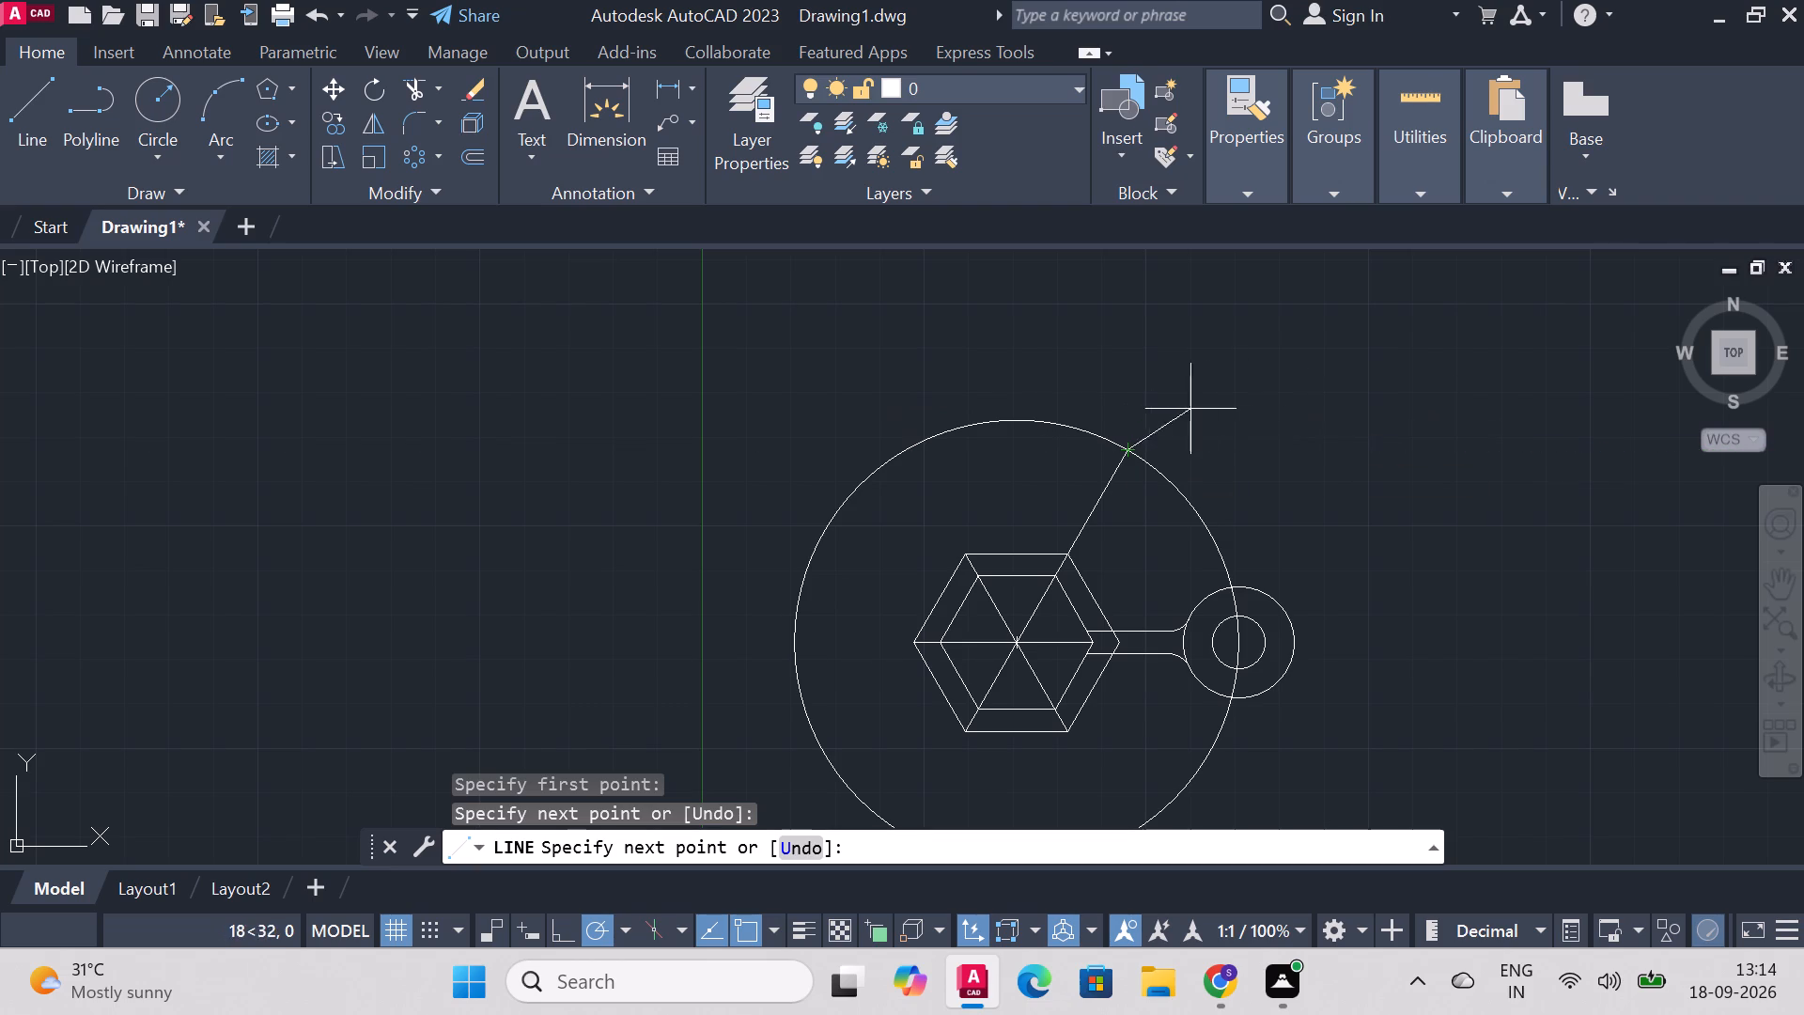
{"action": "key", "text": "Escape"}
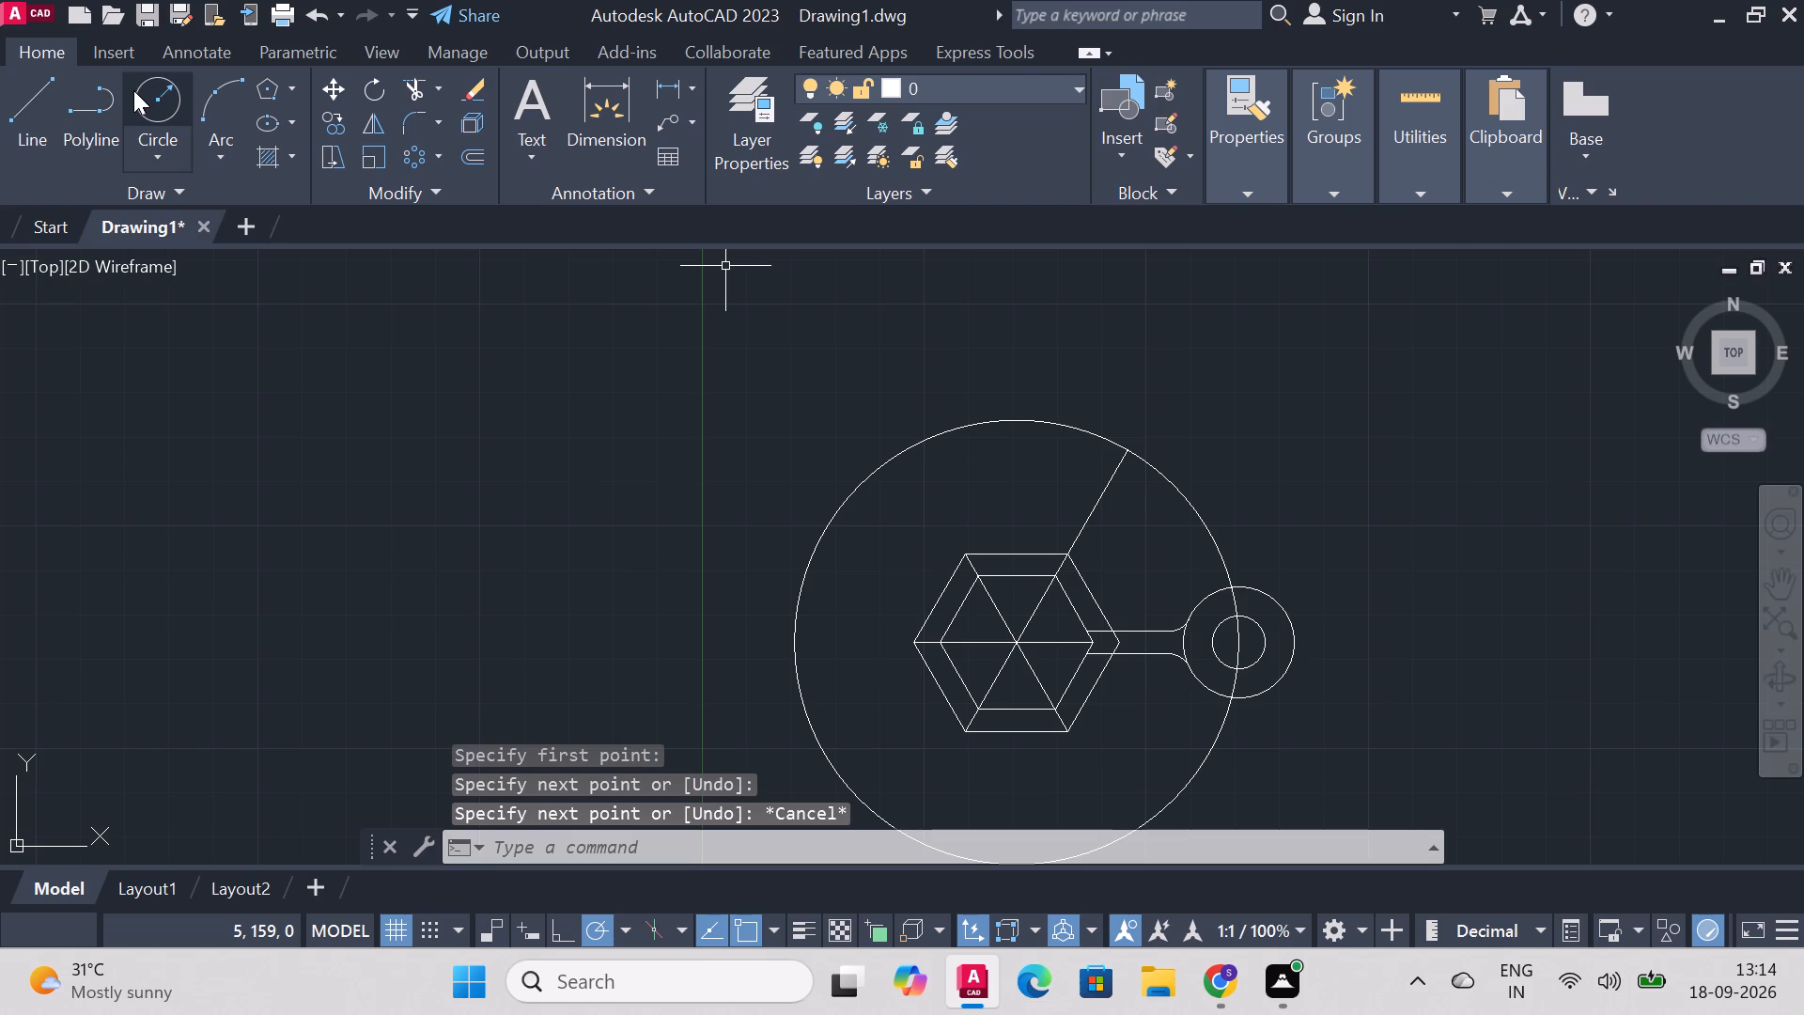
Draw a circle of diameter 12 centred where the upper-right diagonal line meets the large circle.
{"action": "key", "text": "c"}
{"action": "key", "text": "Return"}
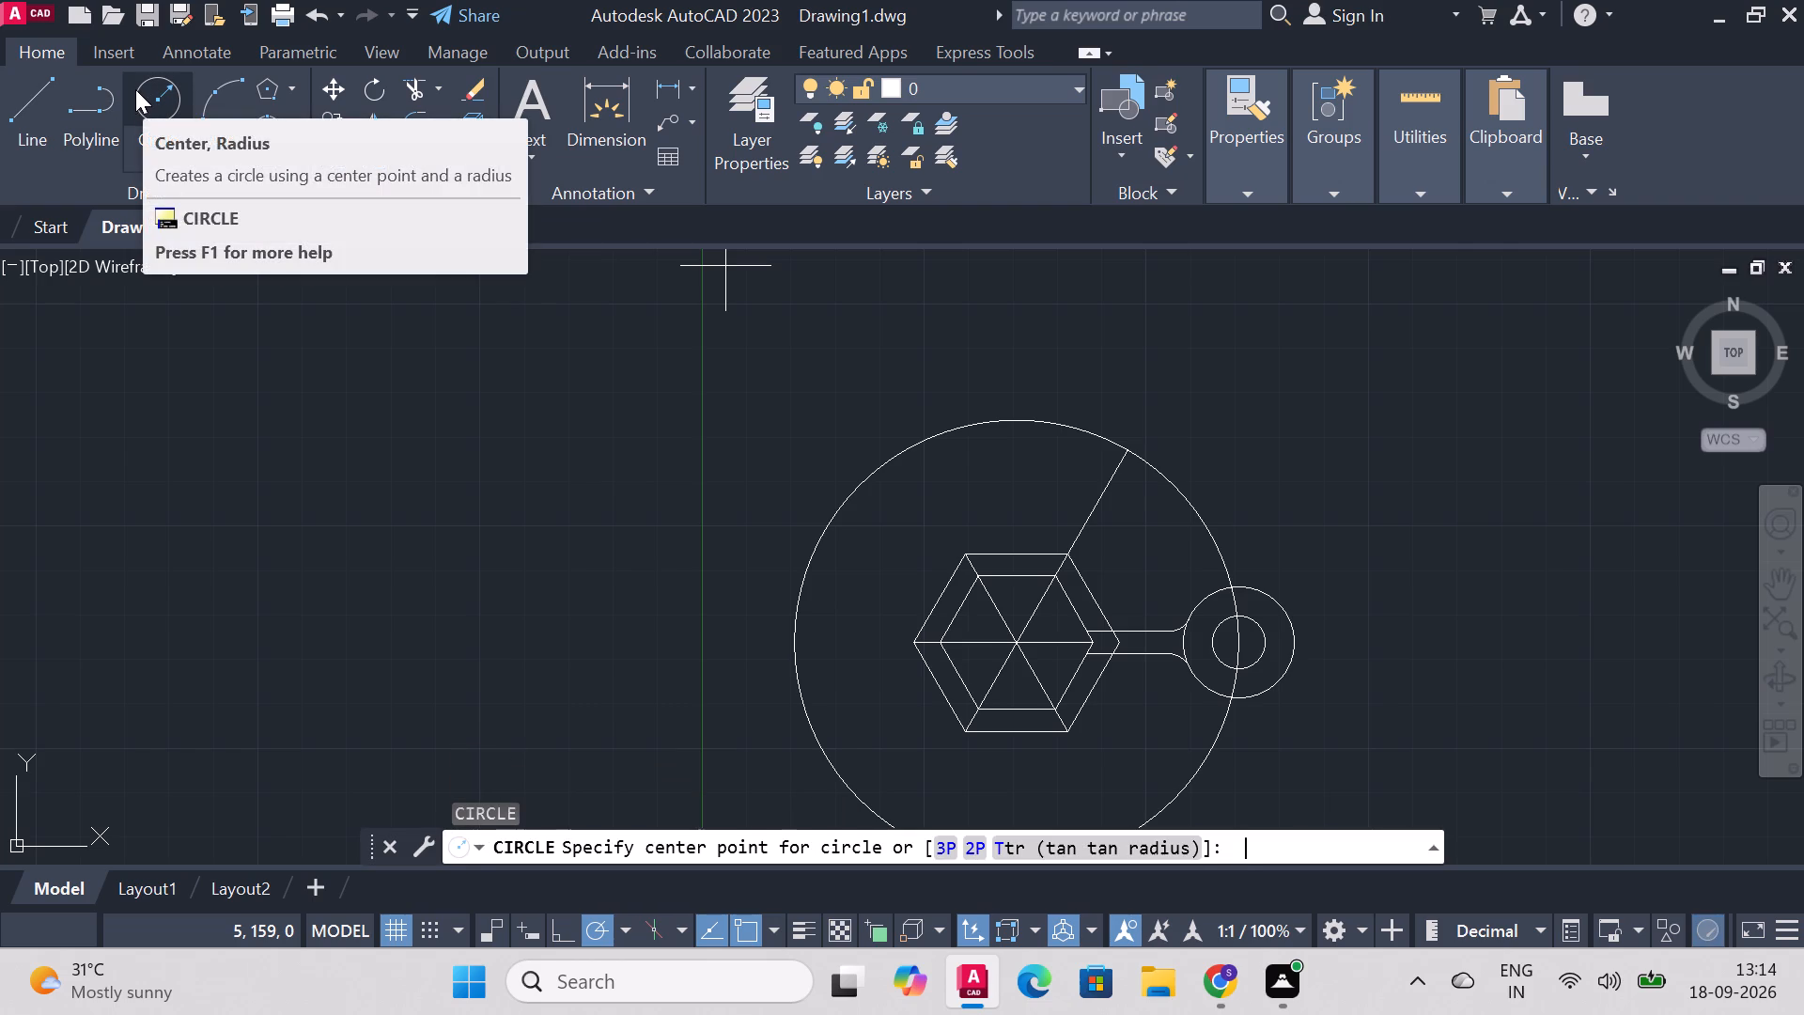
{"action": "left_click", "coordinate": [1128, 451]}
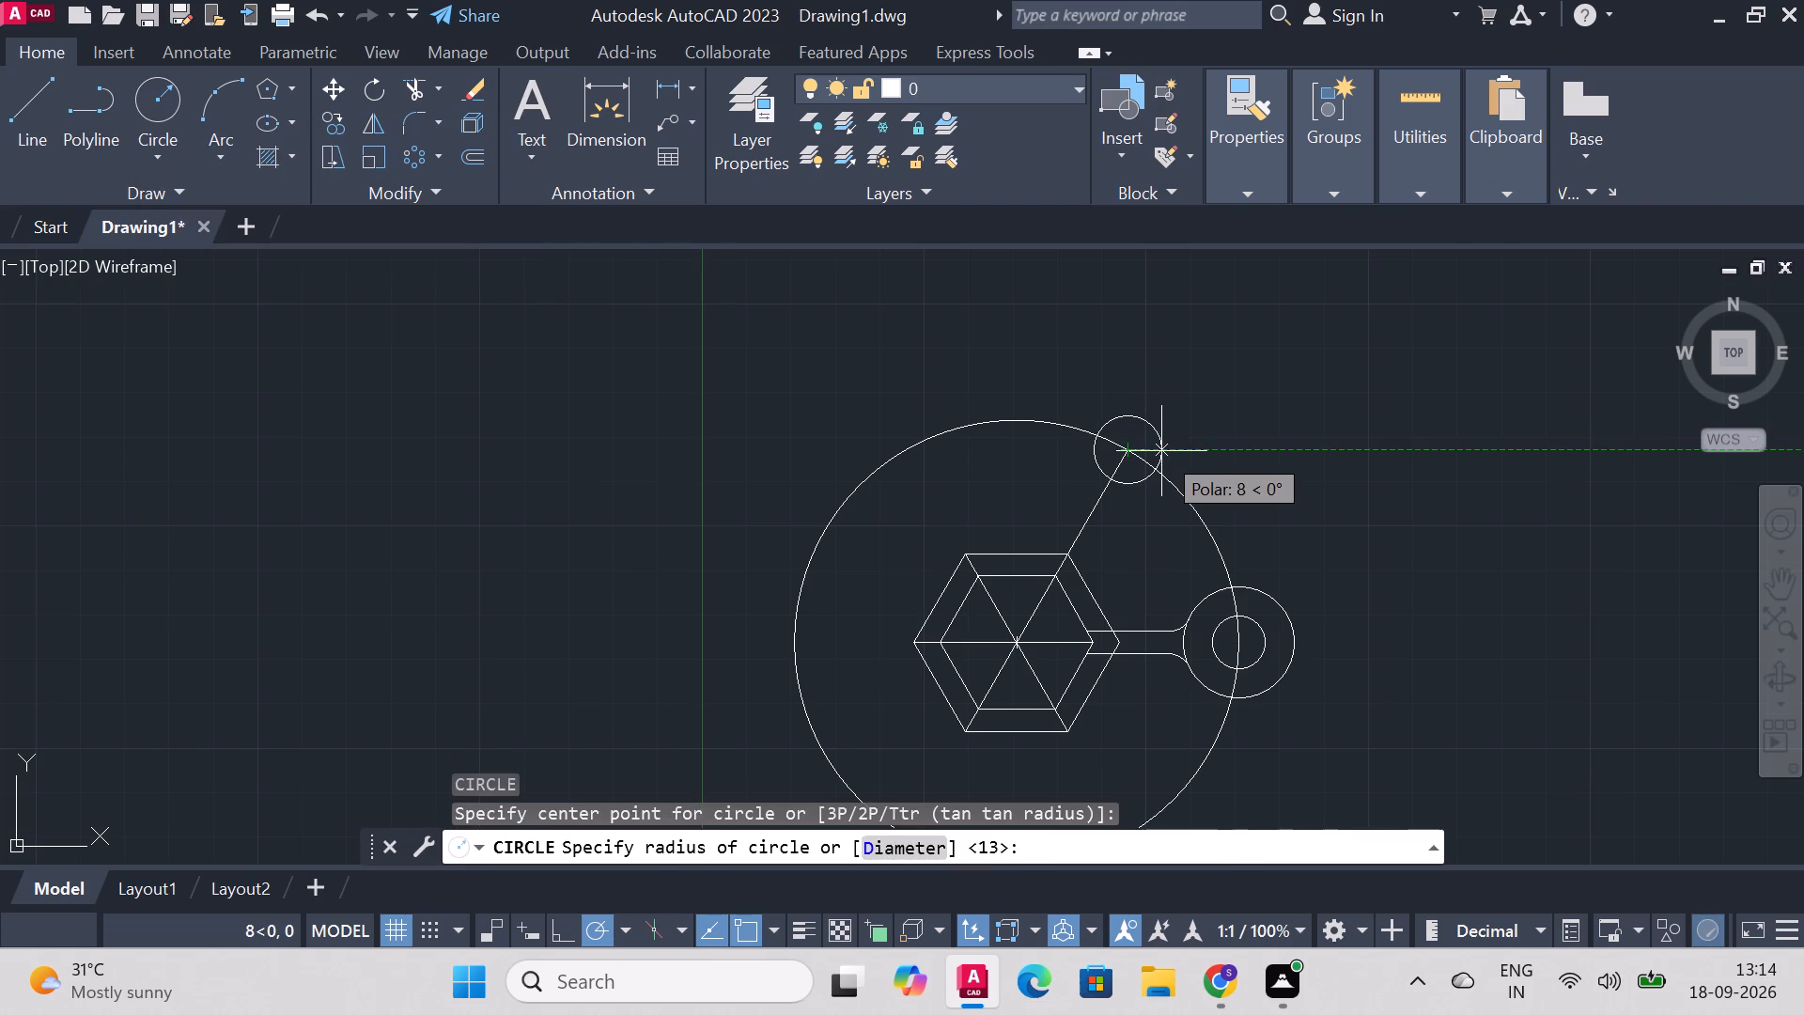
{"action": "key", "text": "d"}
{"action": "key", "text": "Return"}
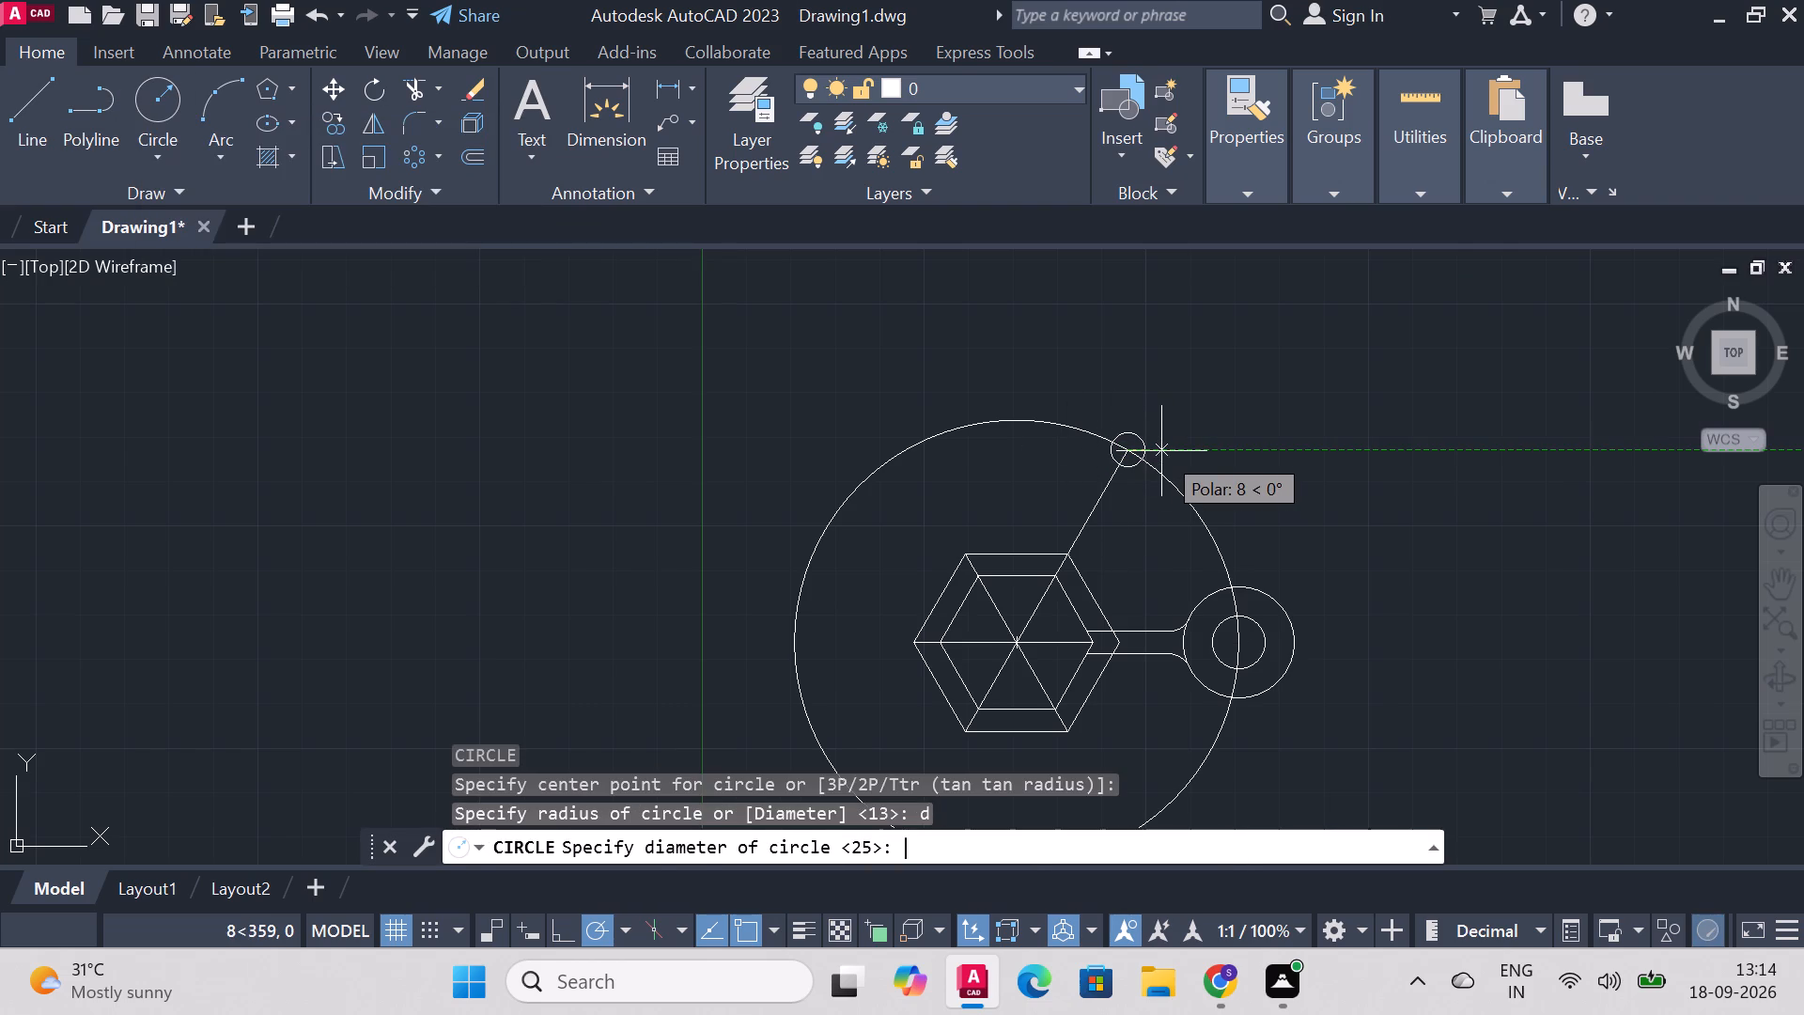
{"action": "type", "text": "12"}
{"action": "key", "text": "Return"}
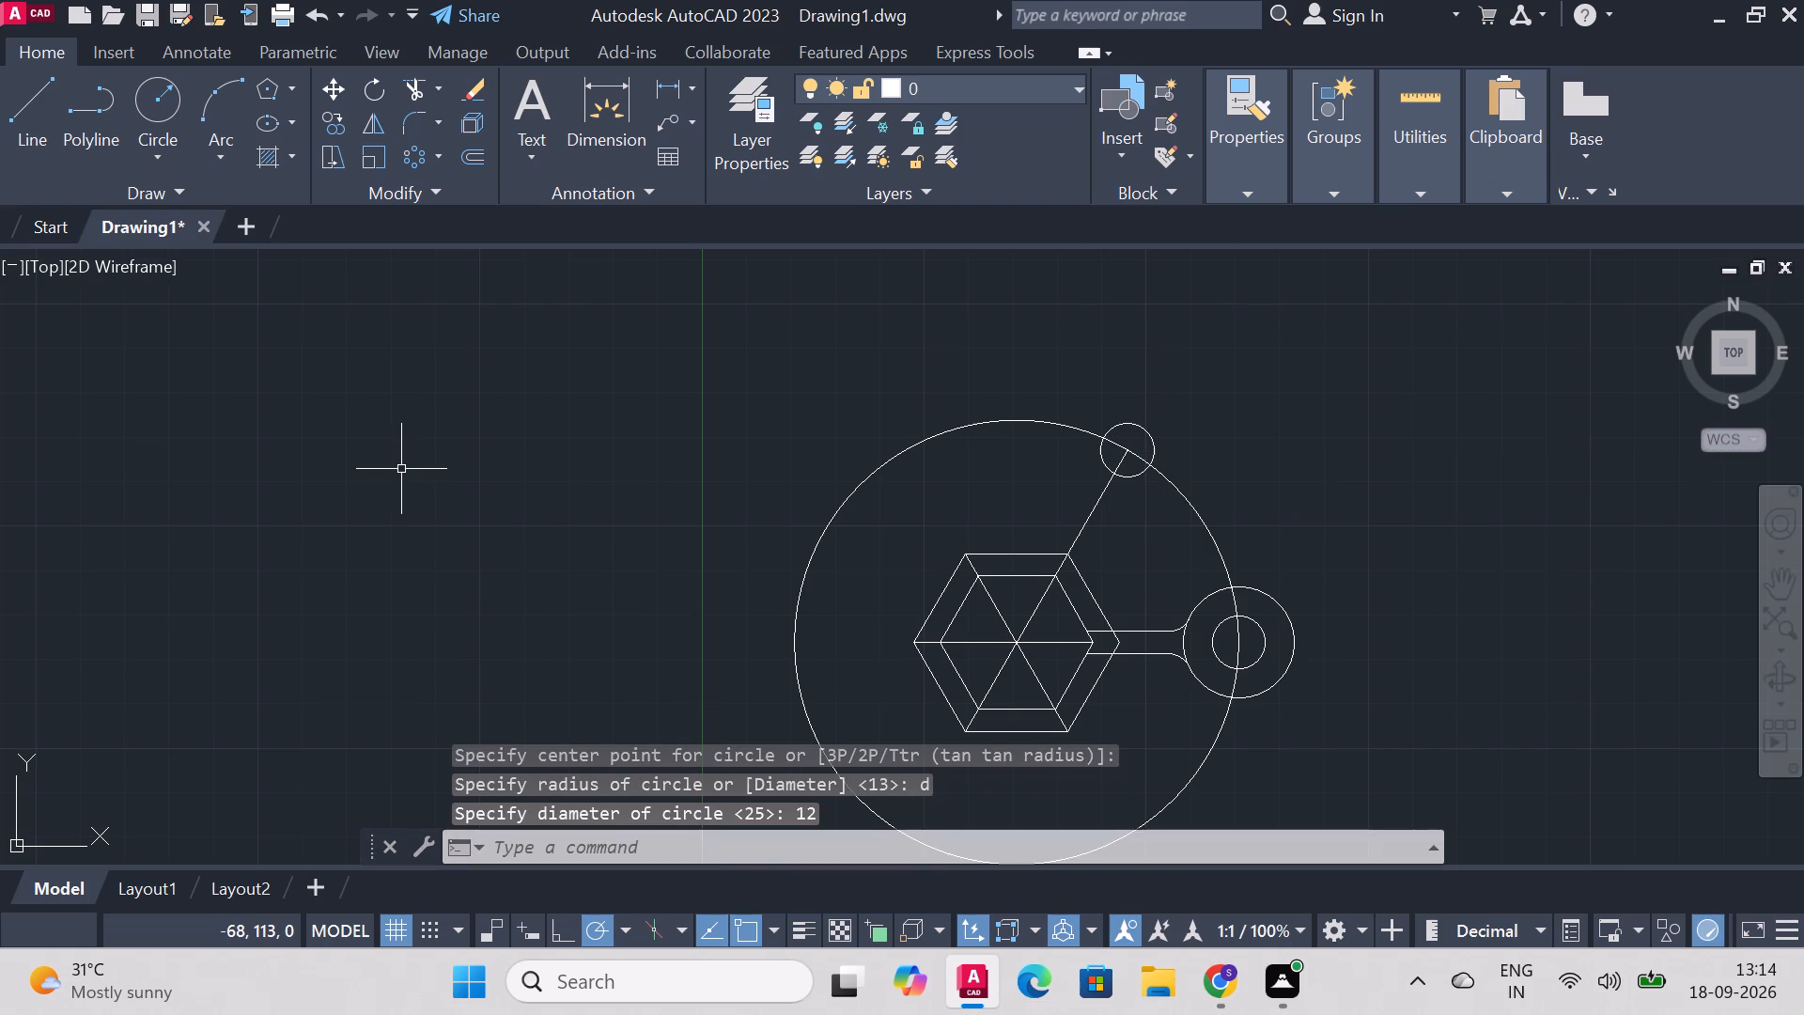
Draw a concentric circle of diameter 25 around the new upper-right 12 diameter circle.
{"action": "key", "text": "c"}
{"action": "key", "text": "Return"}
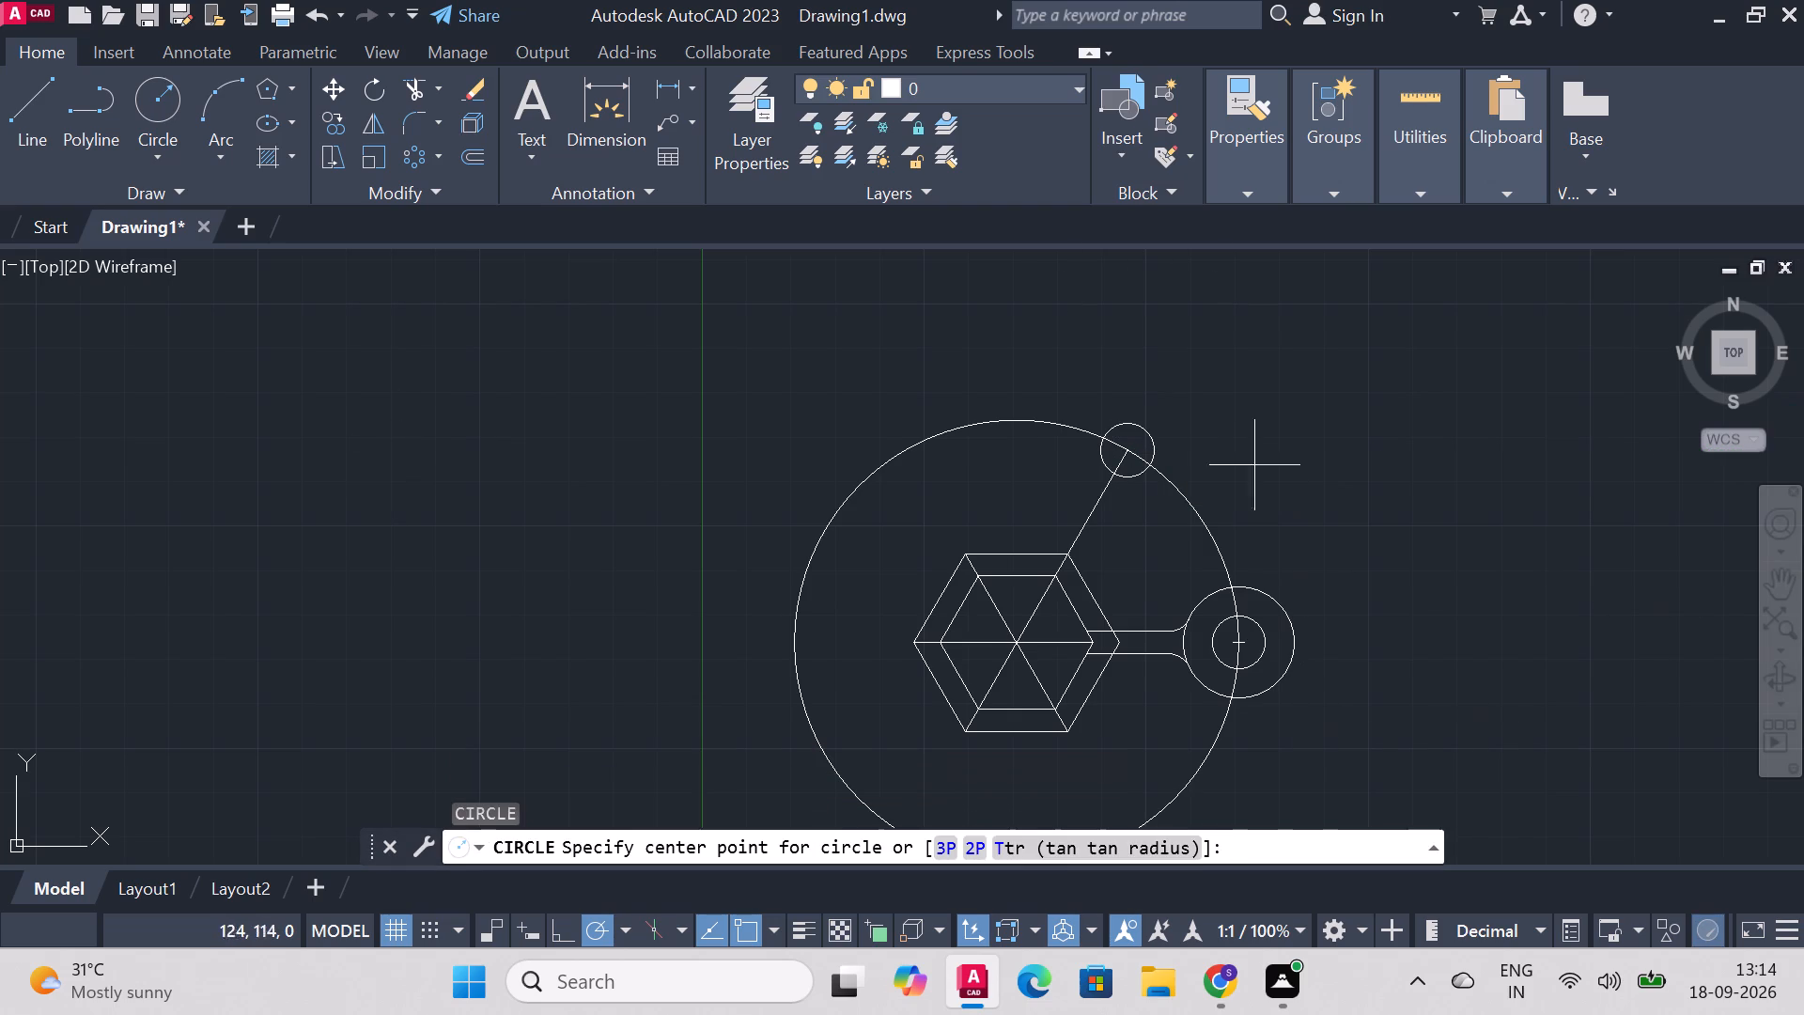
{"action": "left_click", "coordinate": [1127, 450]}
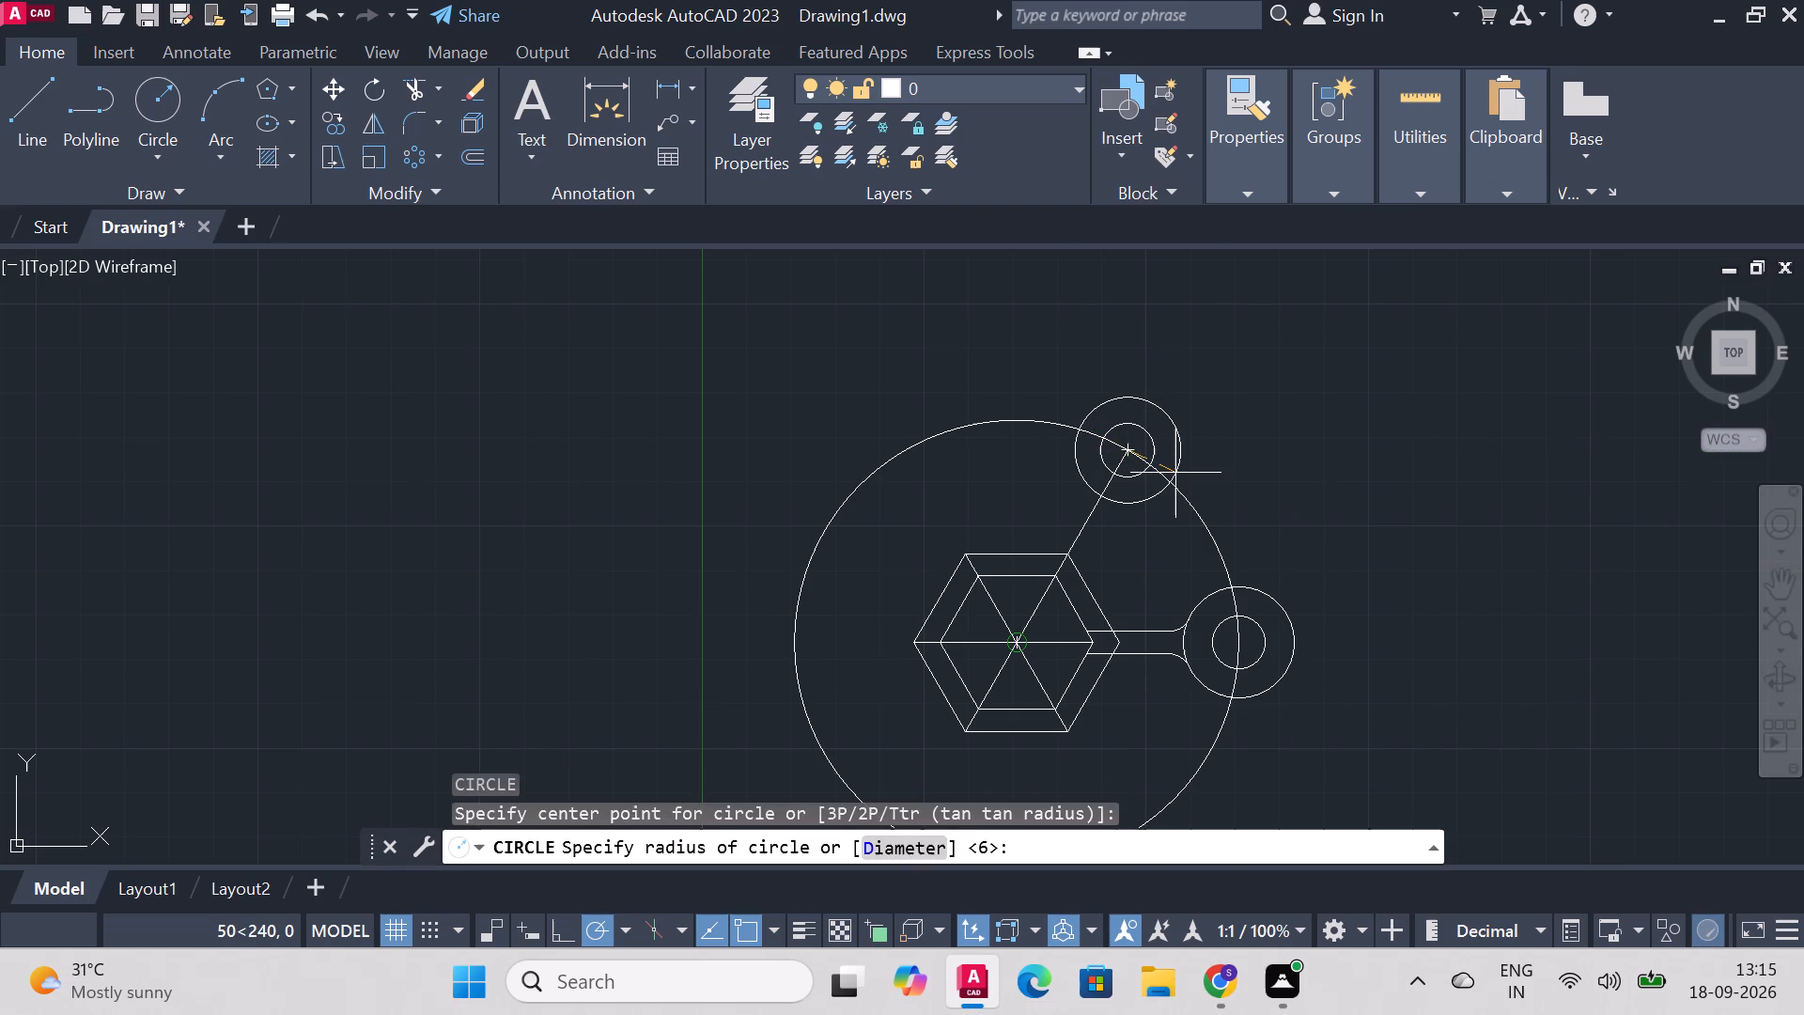
{"action": "key", "text": "d"}
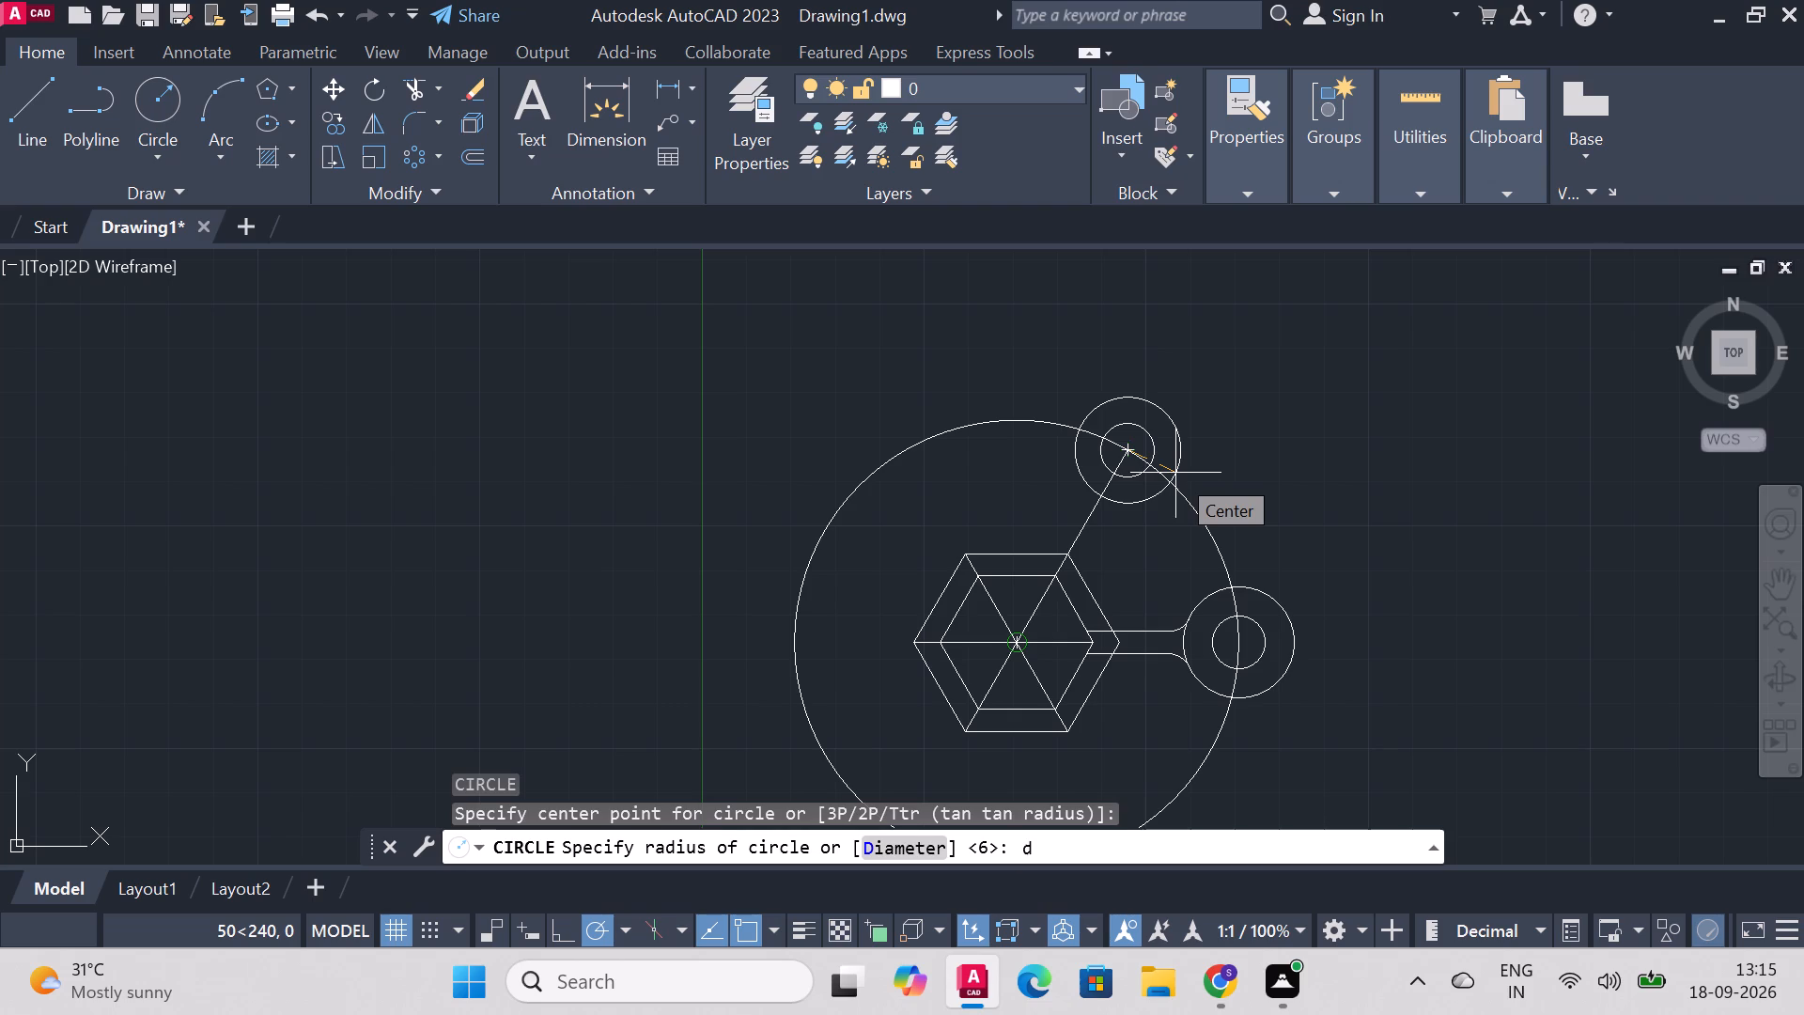
{"action": "key", "text": "Return"}
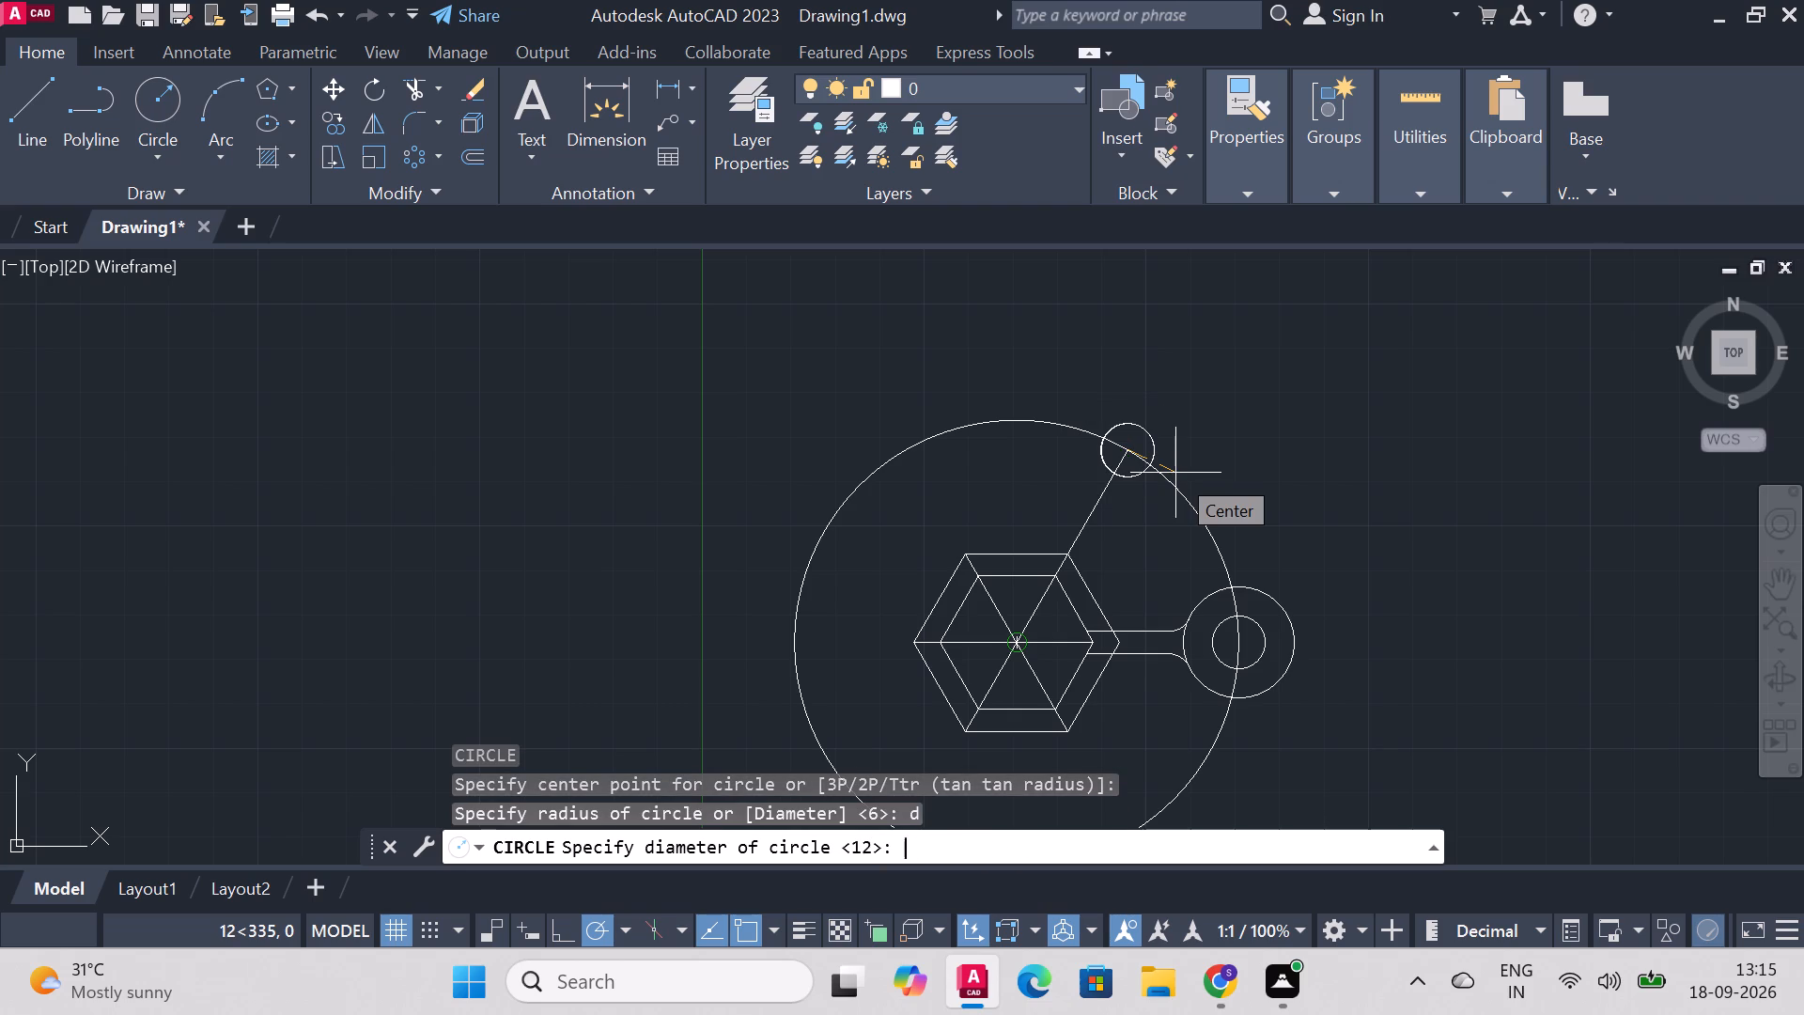
{"action": "type", "text": "25"}
{"action": "key", "text": "Return"}
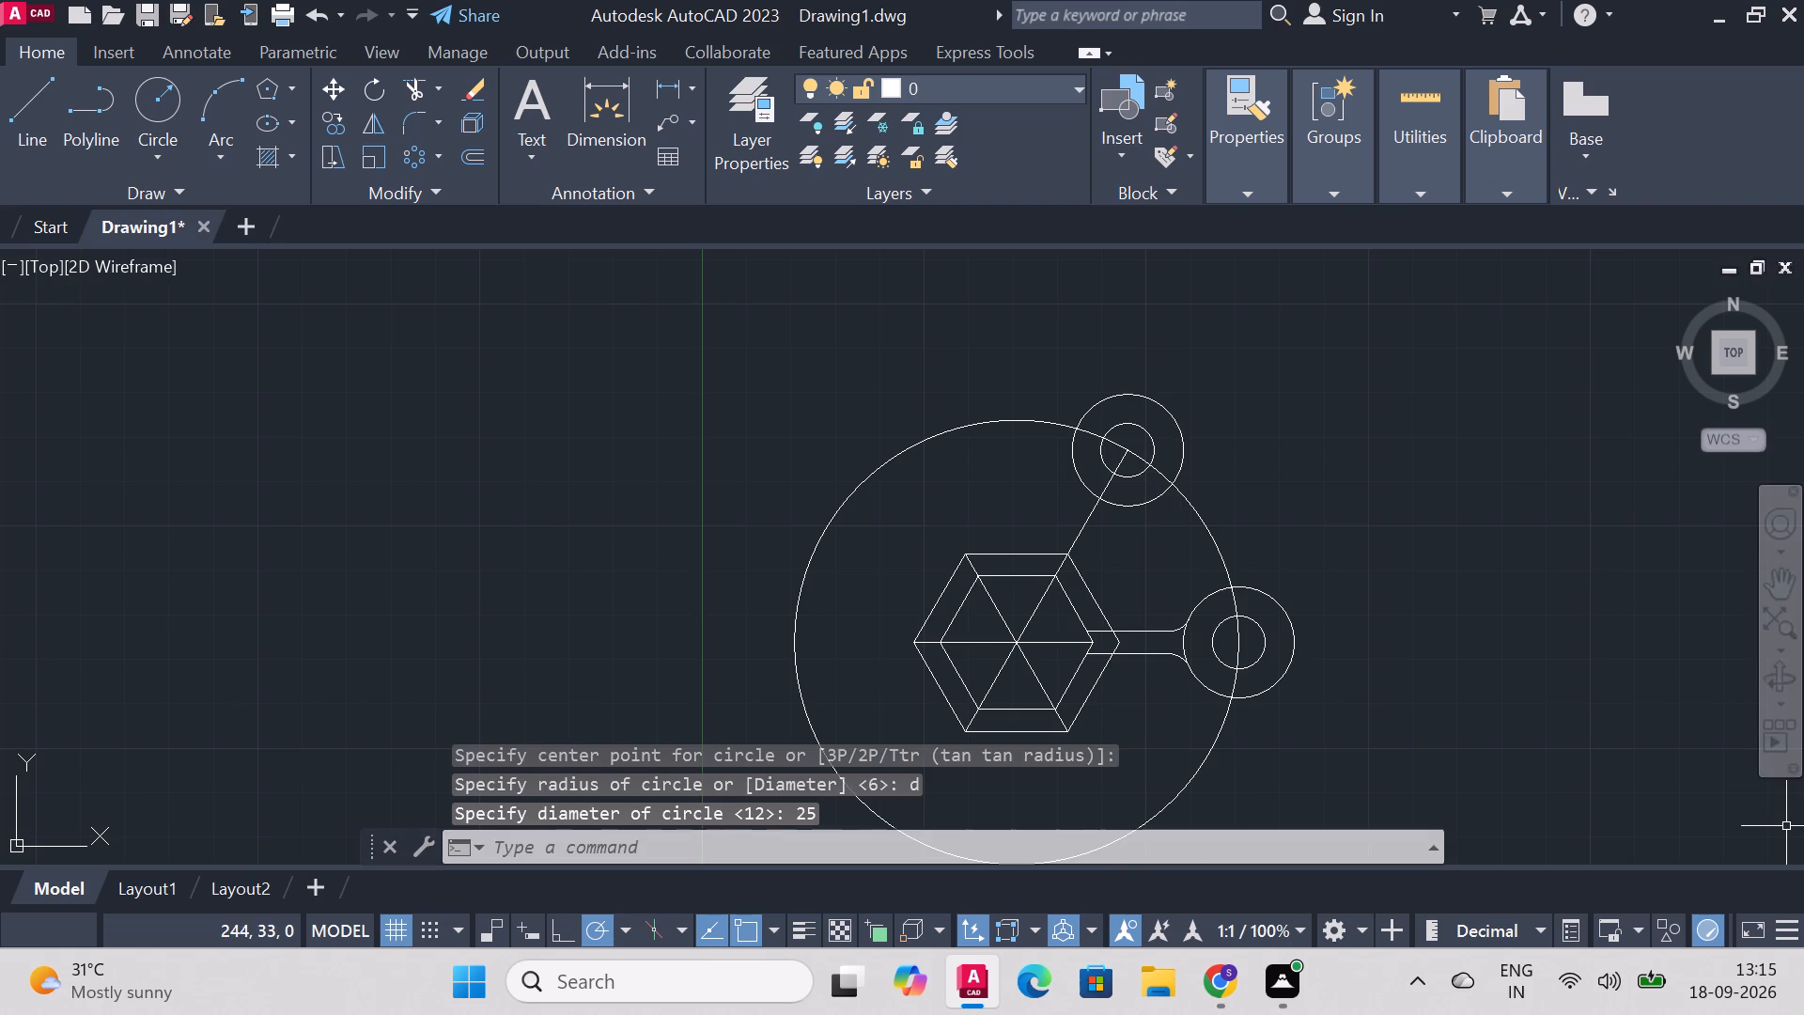
Draw a line joining the centre of the upper-right circle pair to the centre of the right circle pair.
{"action": "left_click", "coordinate": [41, 81]}
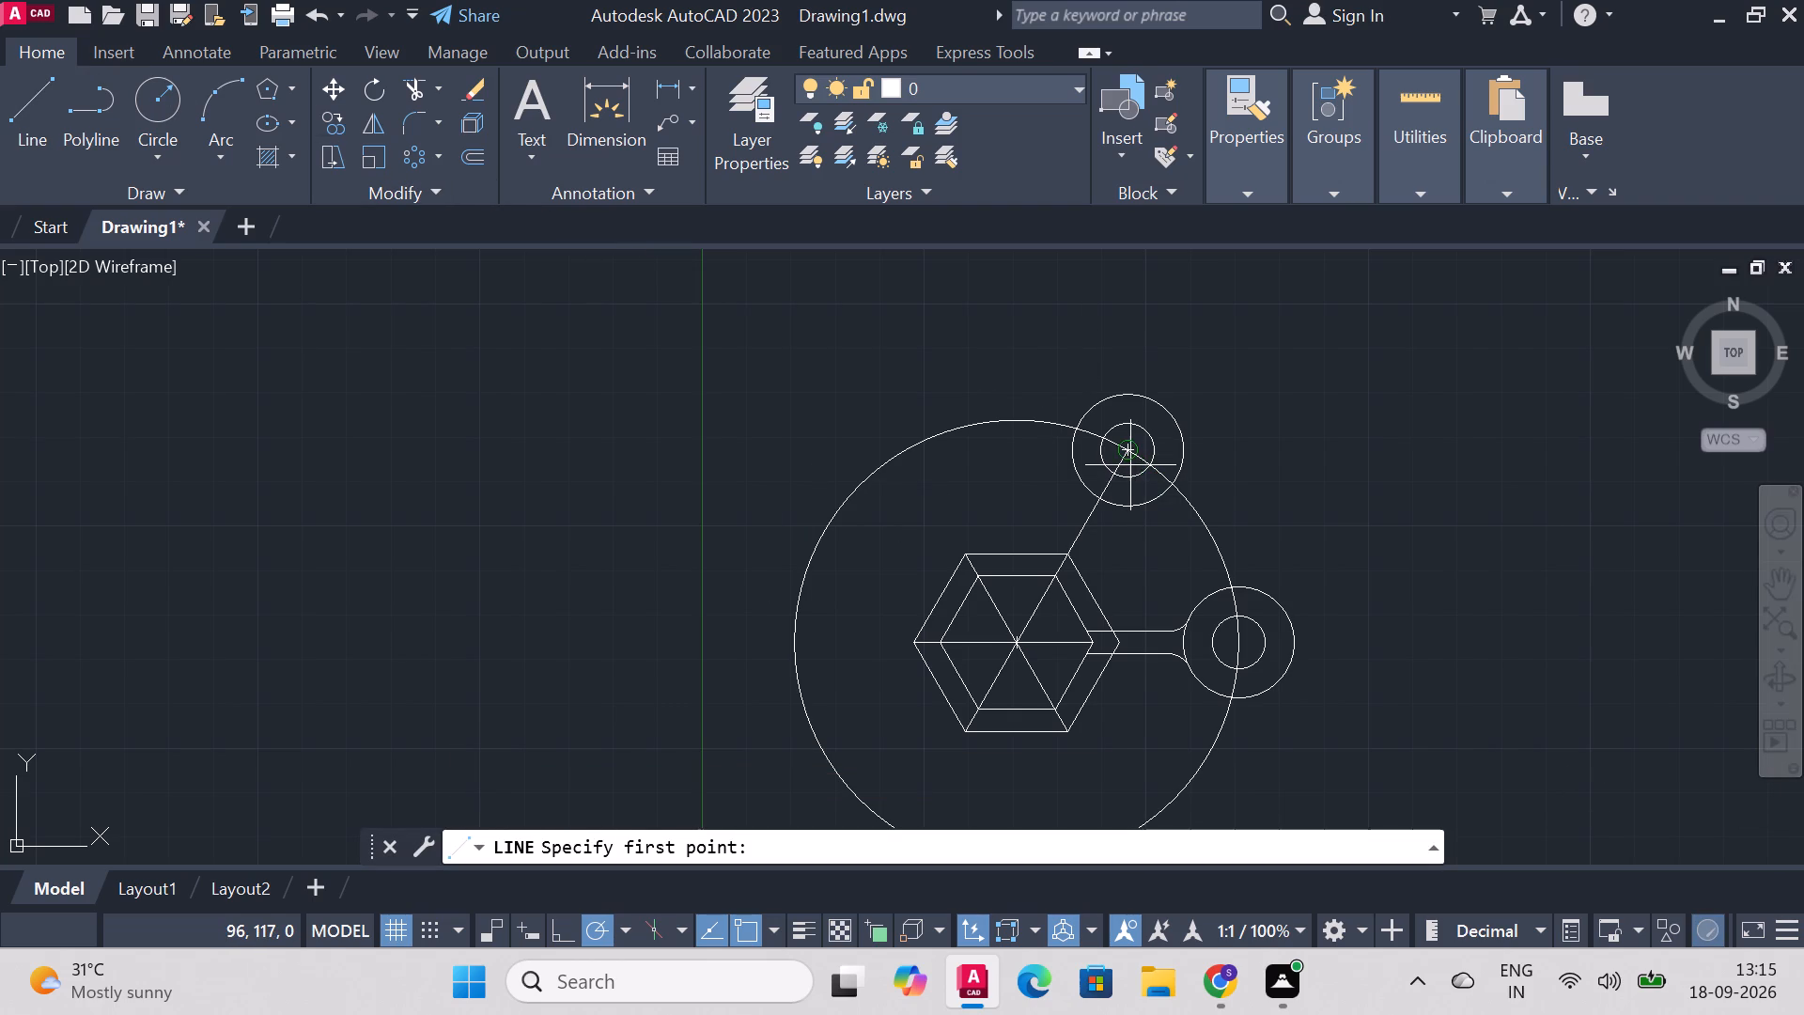
{"action": "left_click", "coordinate": [1133, 454]}
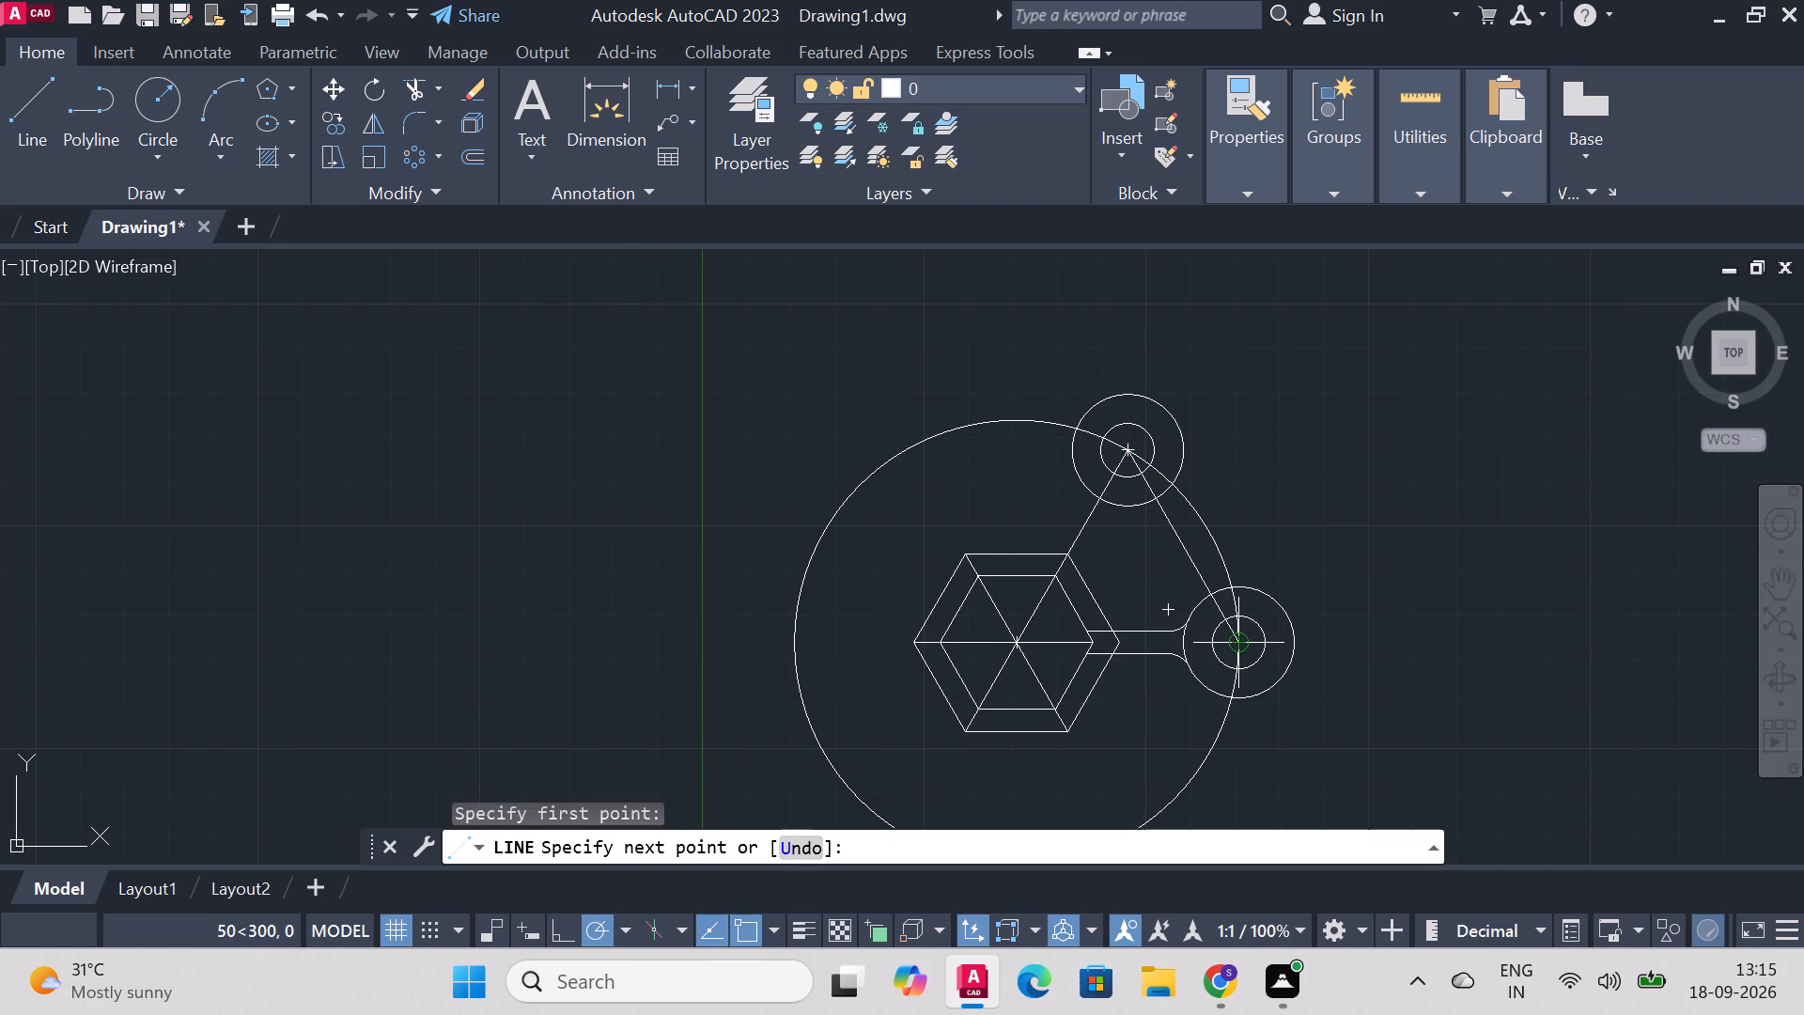
{"action": "left_click", "coordinate": [1233, 647]}
{"action": "key", "text": "Escape"}
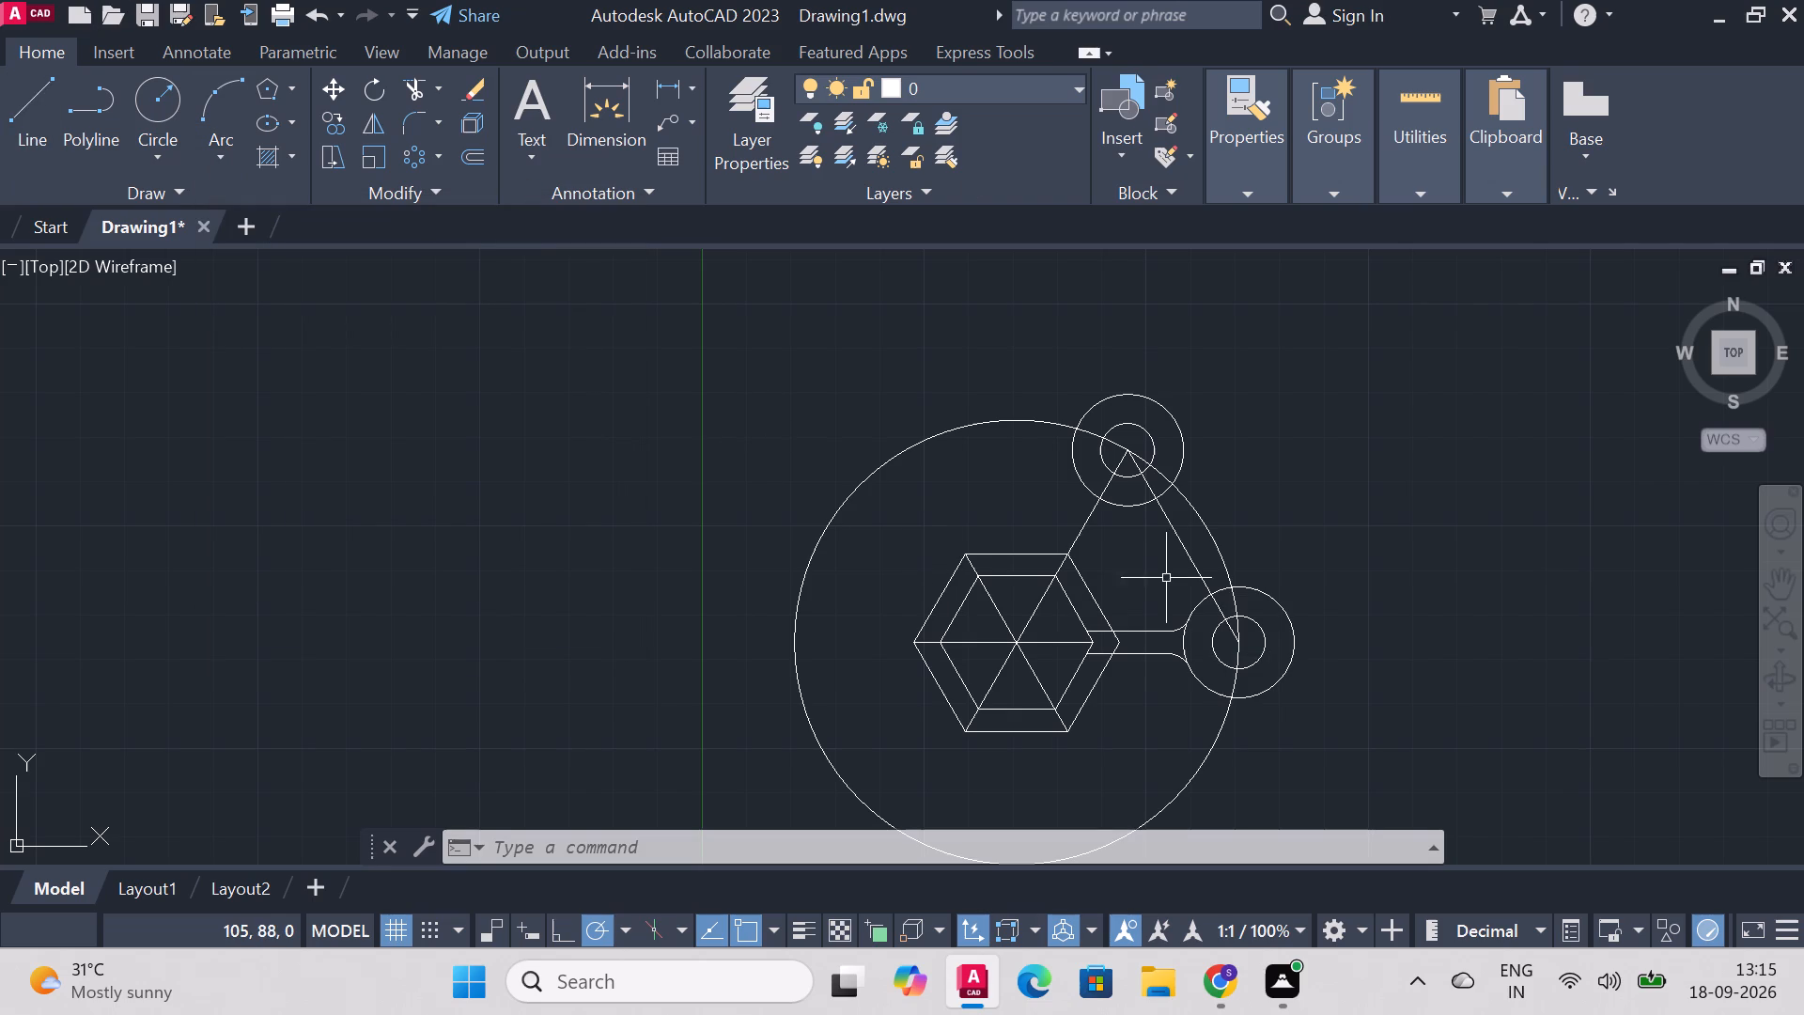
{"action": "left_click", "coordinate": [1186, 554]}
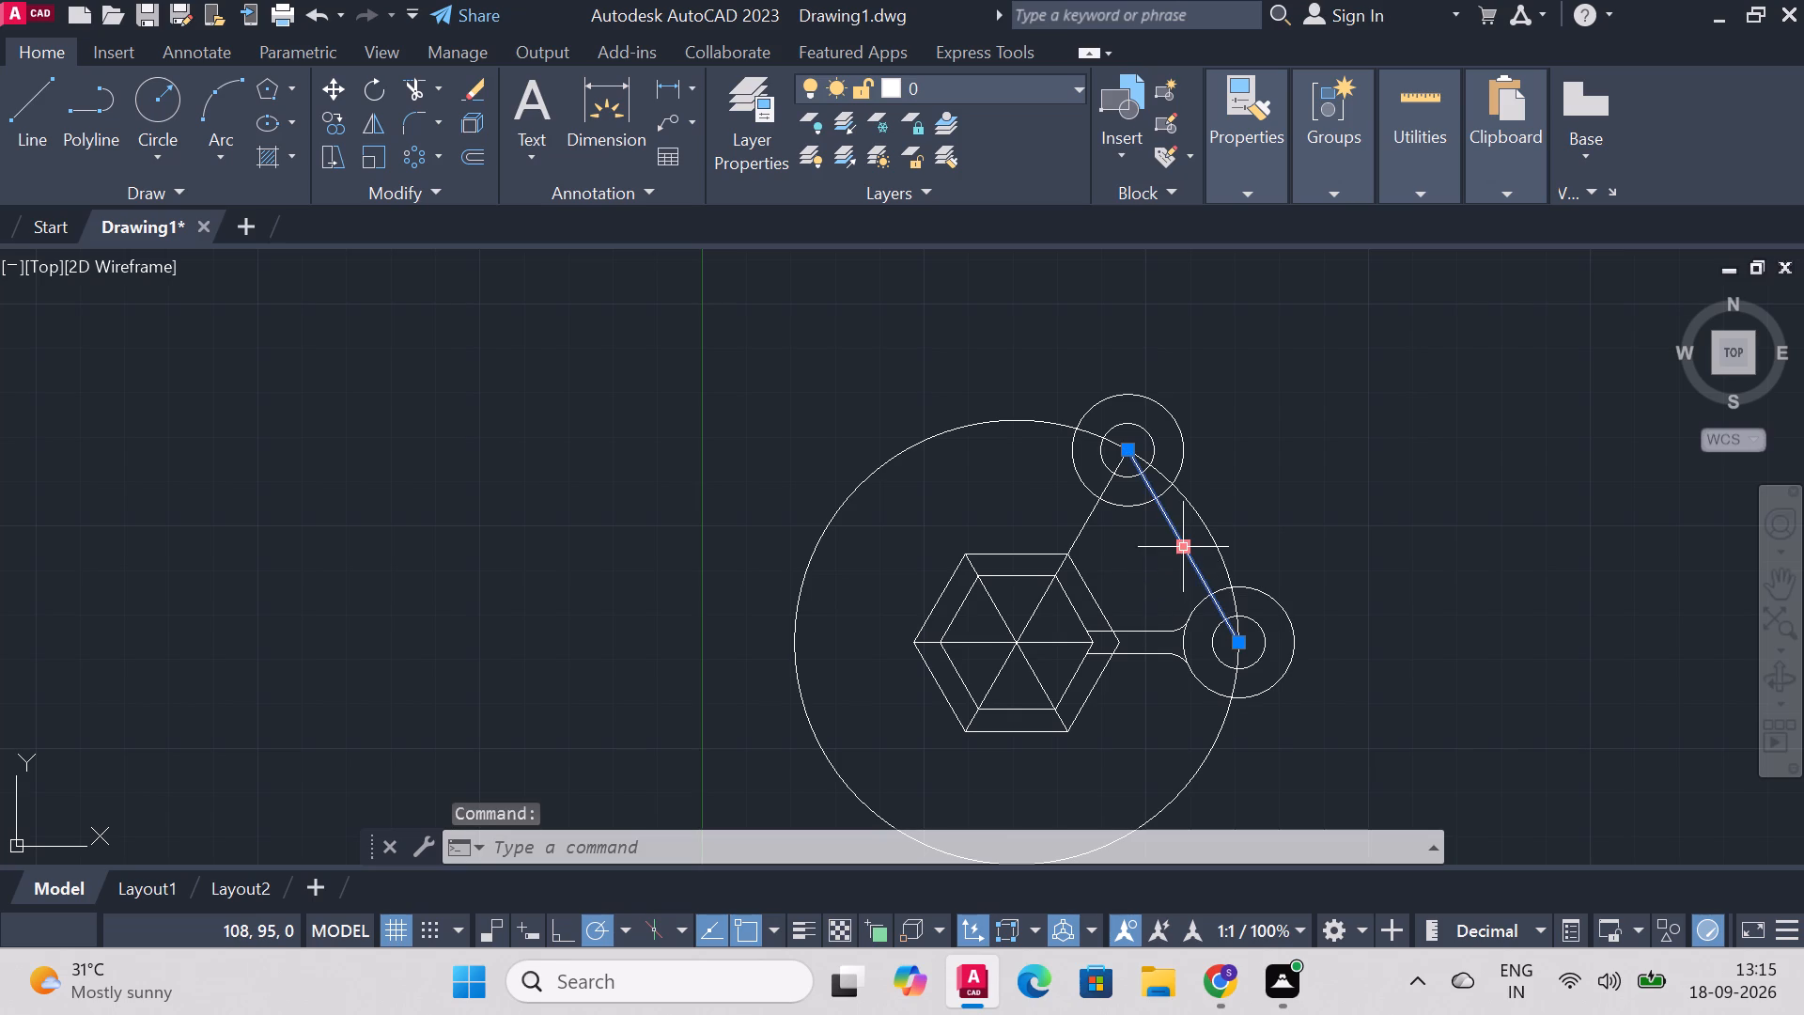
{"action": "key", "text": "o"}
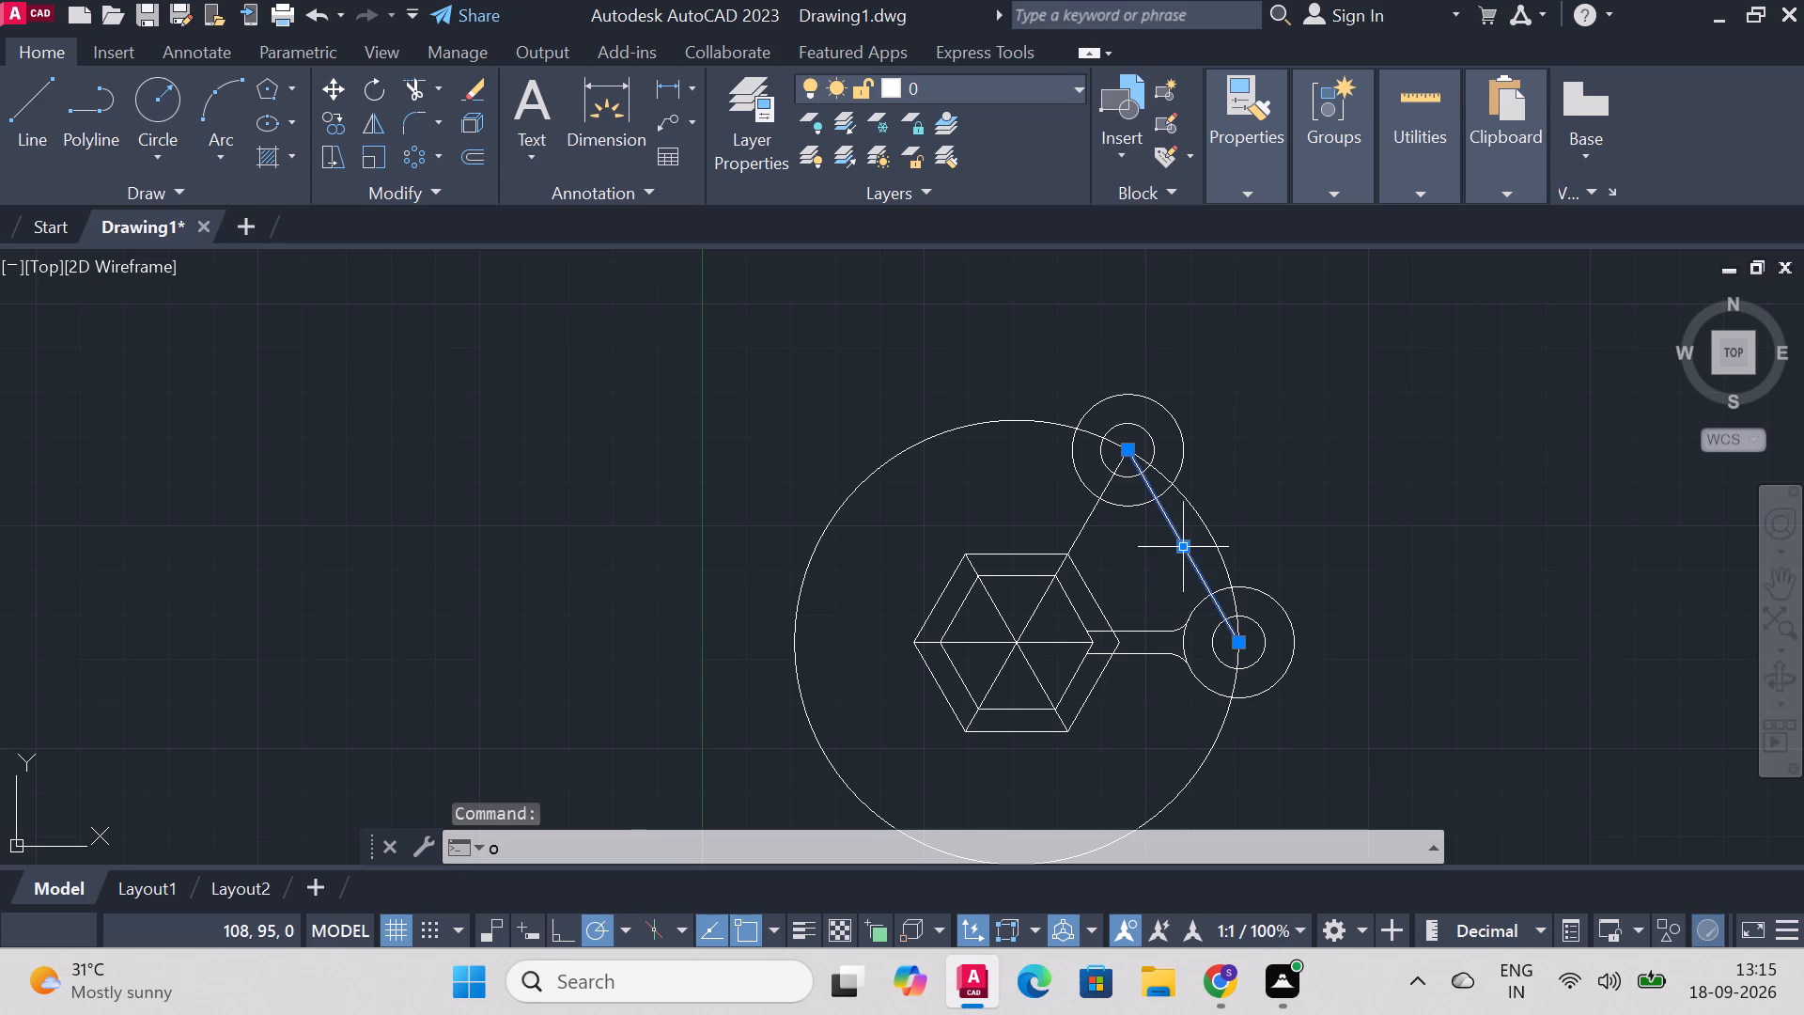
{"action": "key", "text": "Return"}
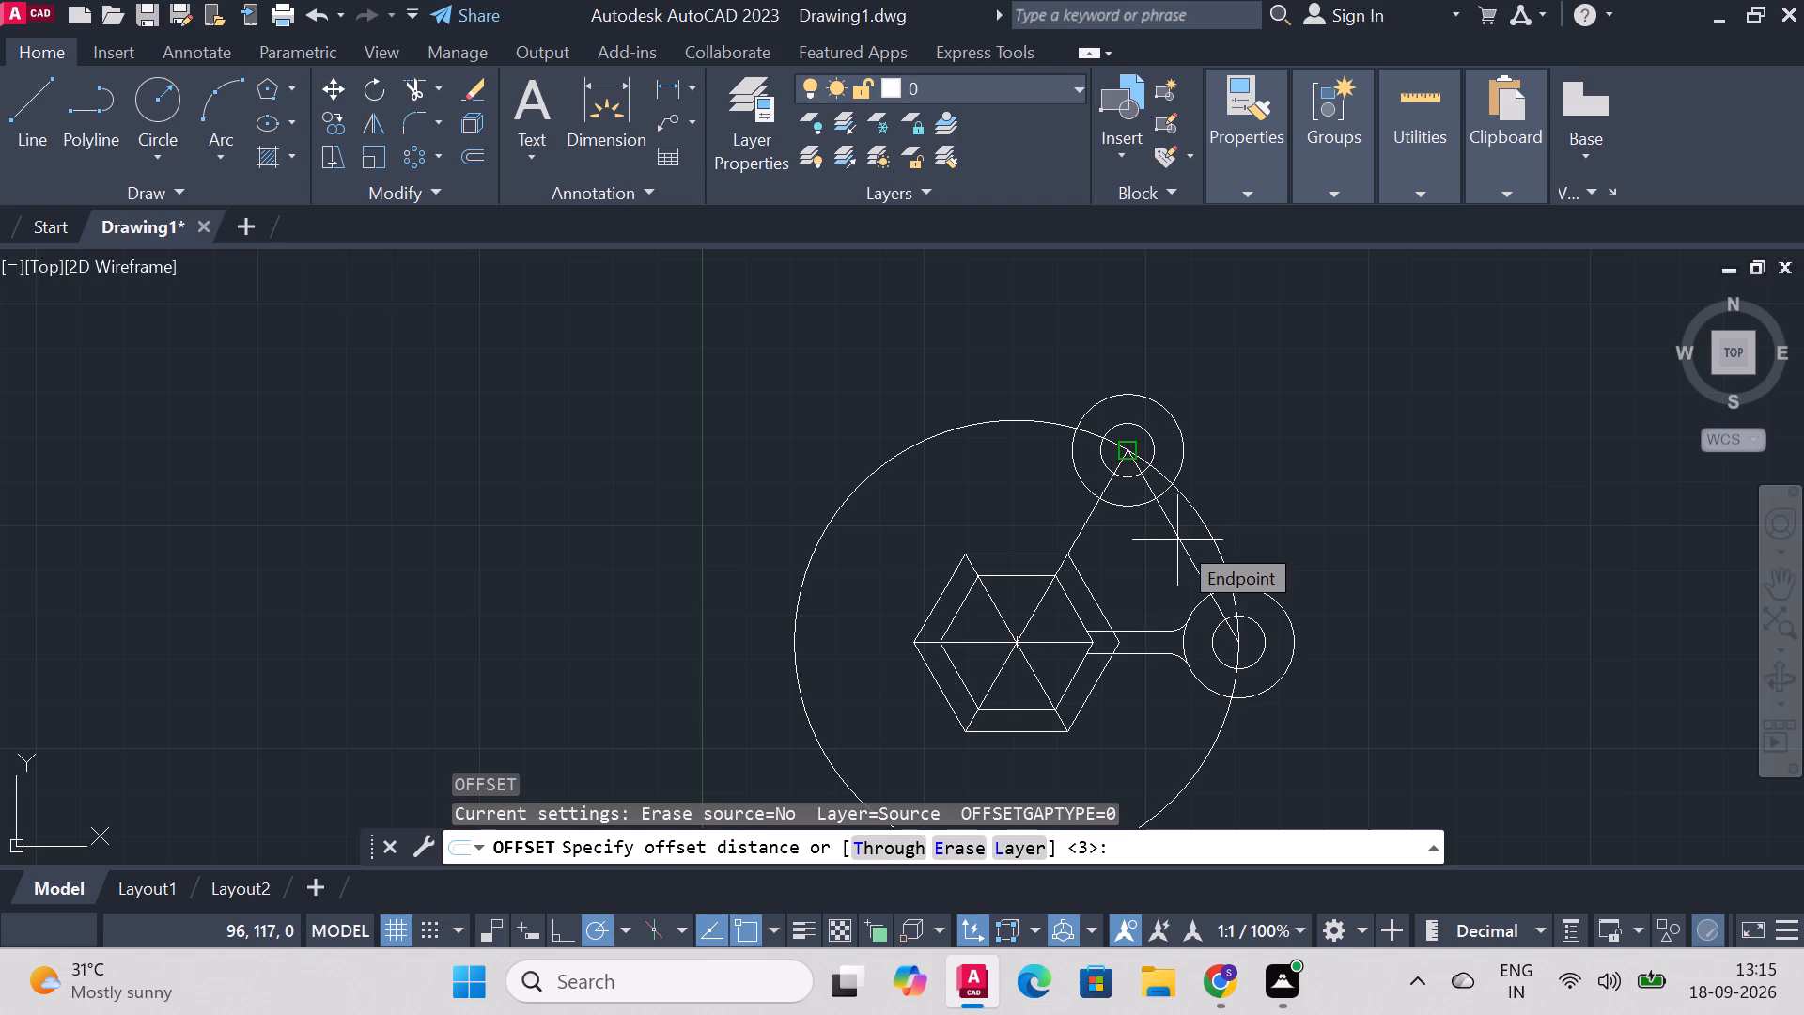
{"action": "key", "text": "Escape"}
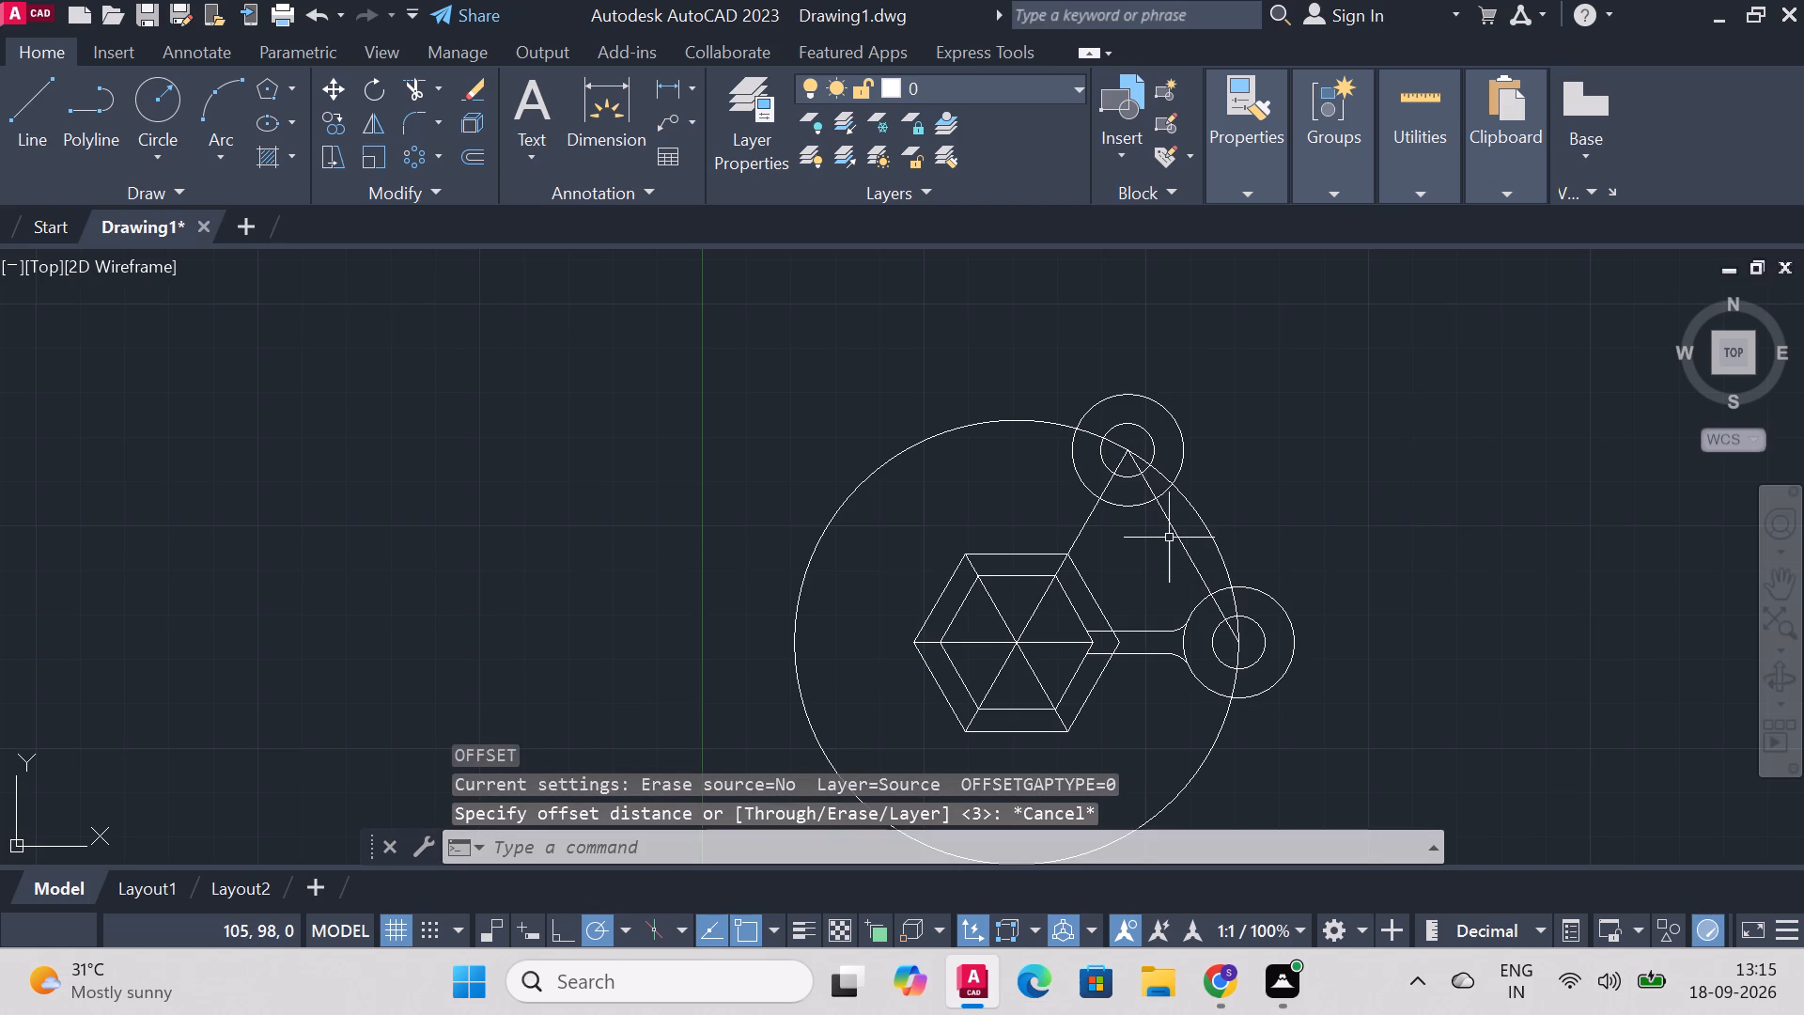
Offset the line joining the upper-right and right circle pairs by 2.5 to both sides.
{"action": "left_click", "coordinate": [1174, 533]}
{"action": "key", "text": "o"}
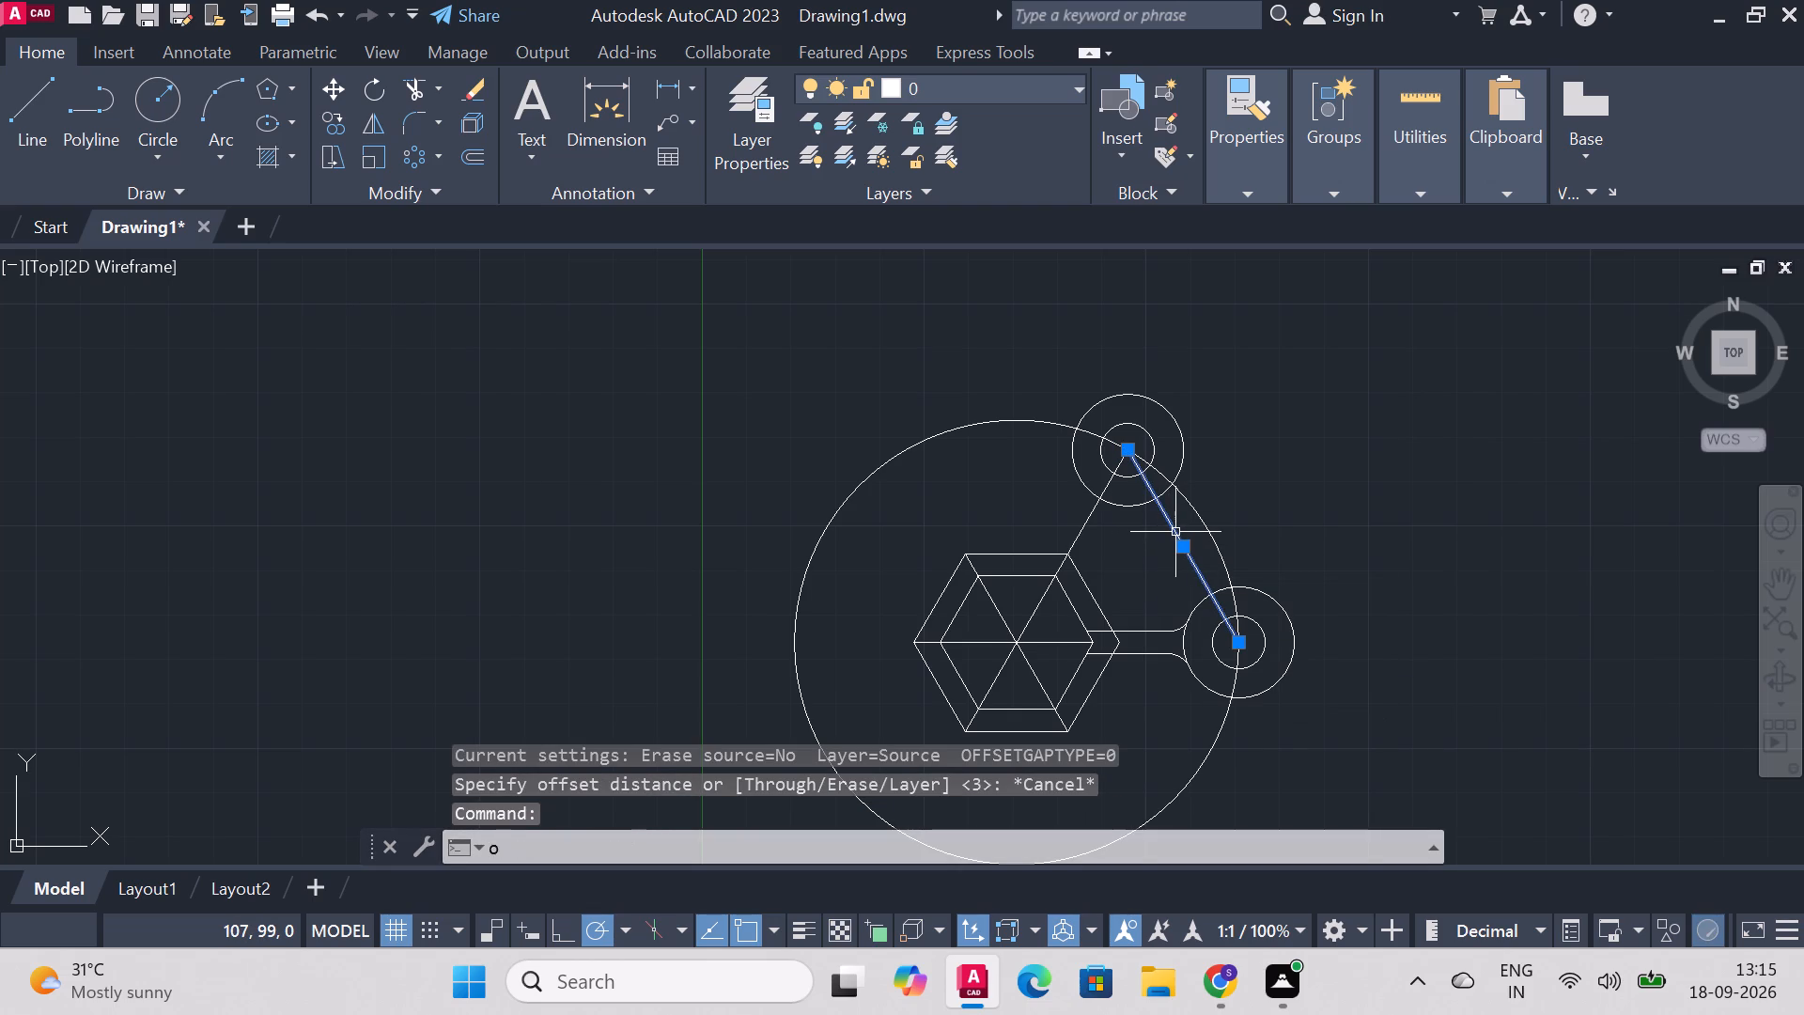
{"action": "key", "text": "Return"}
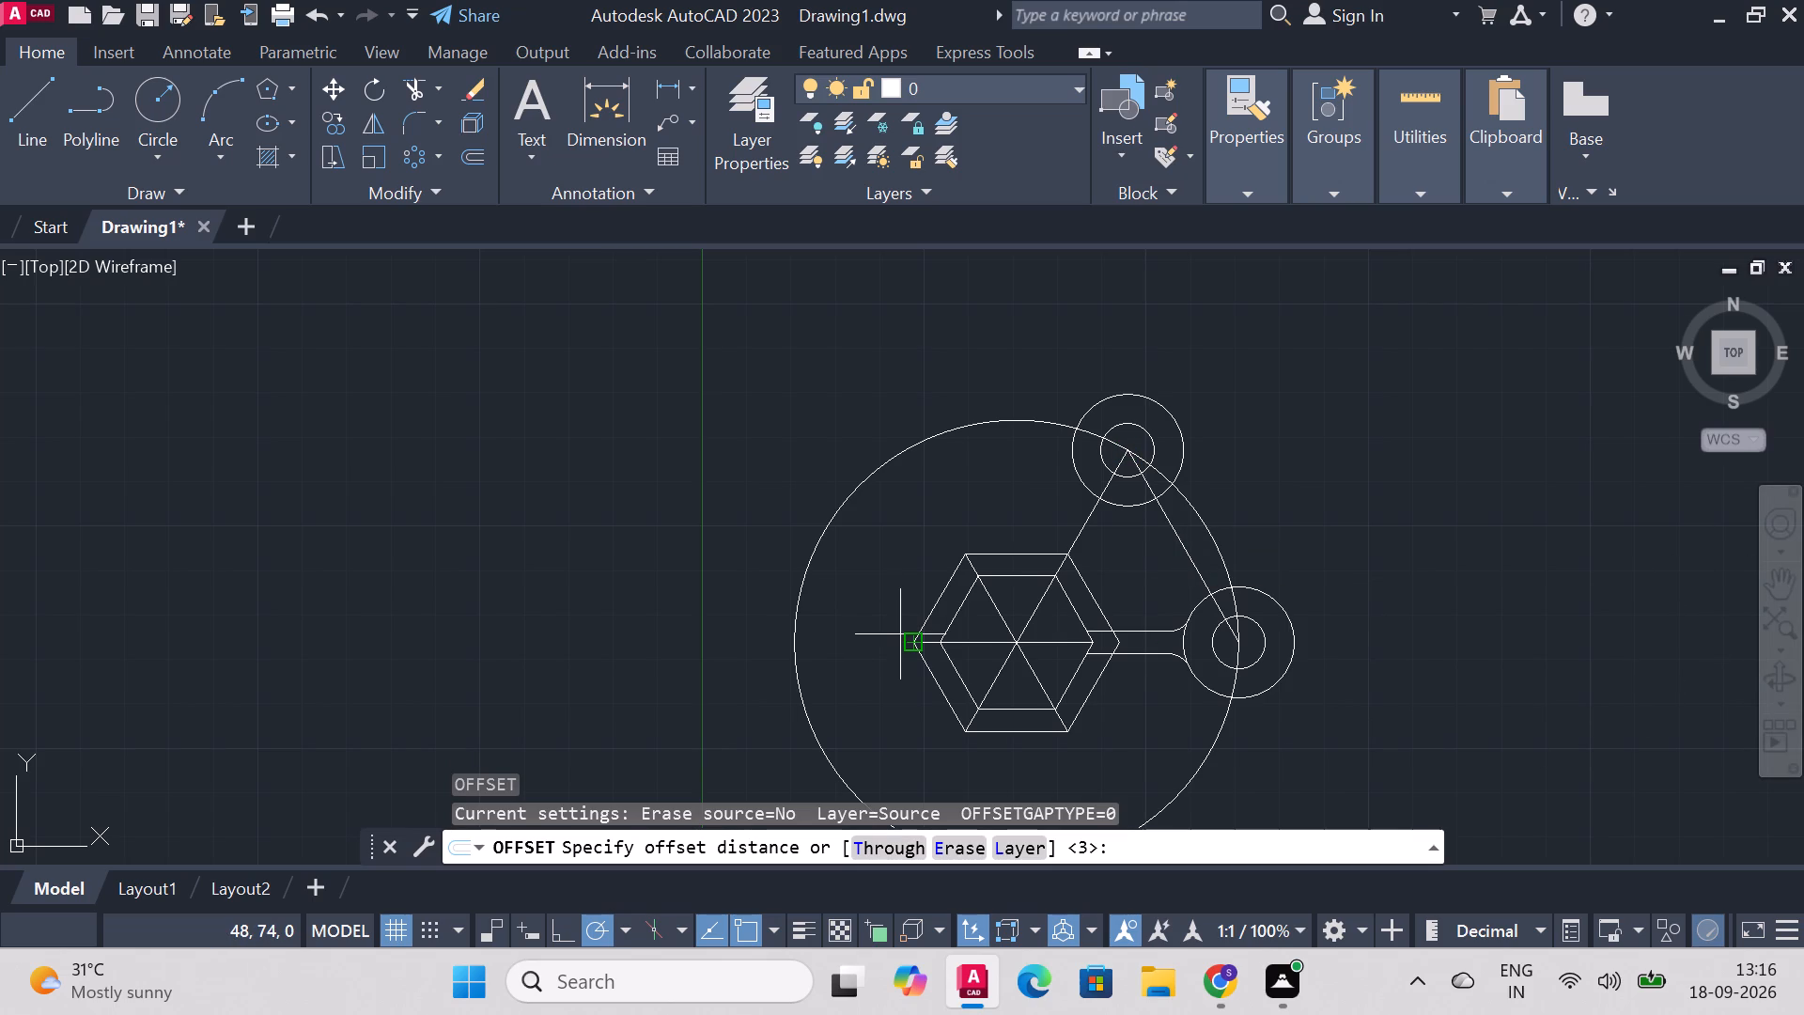
{"action": "key", "text": "2"}
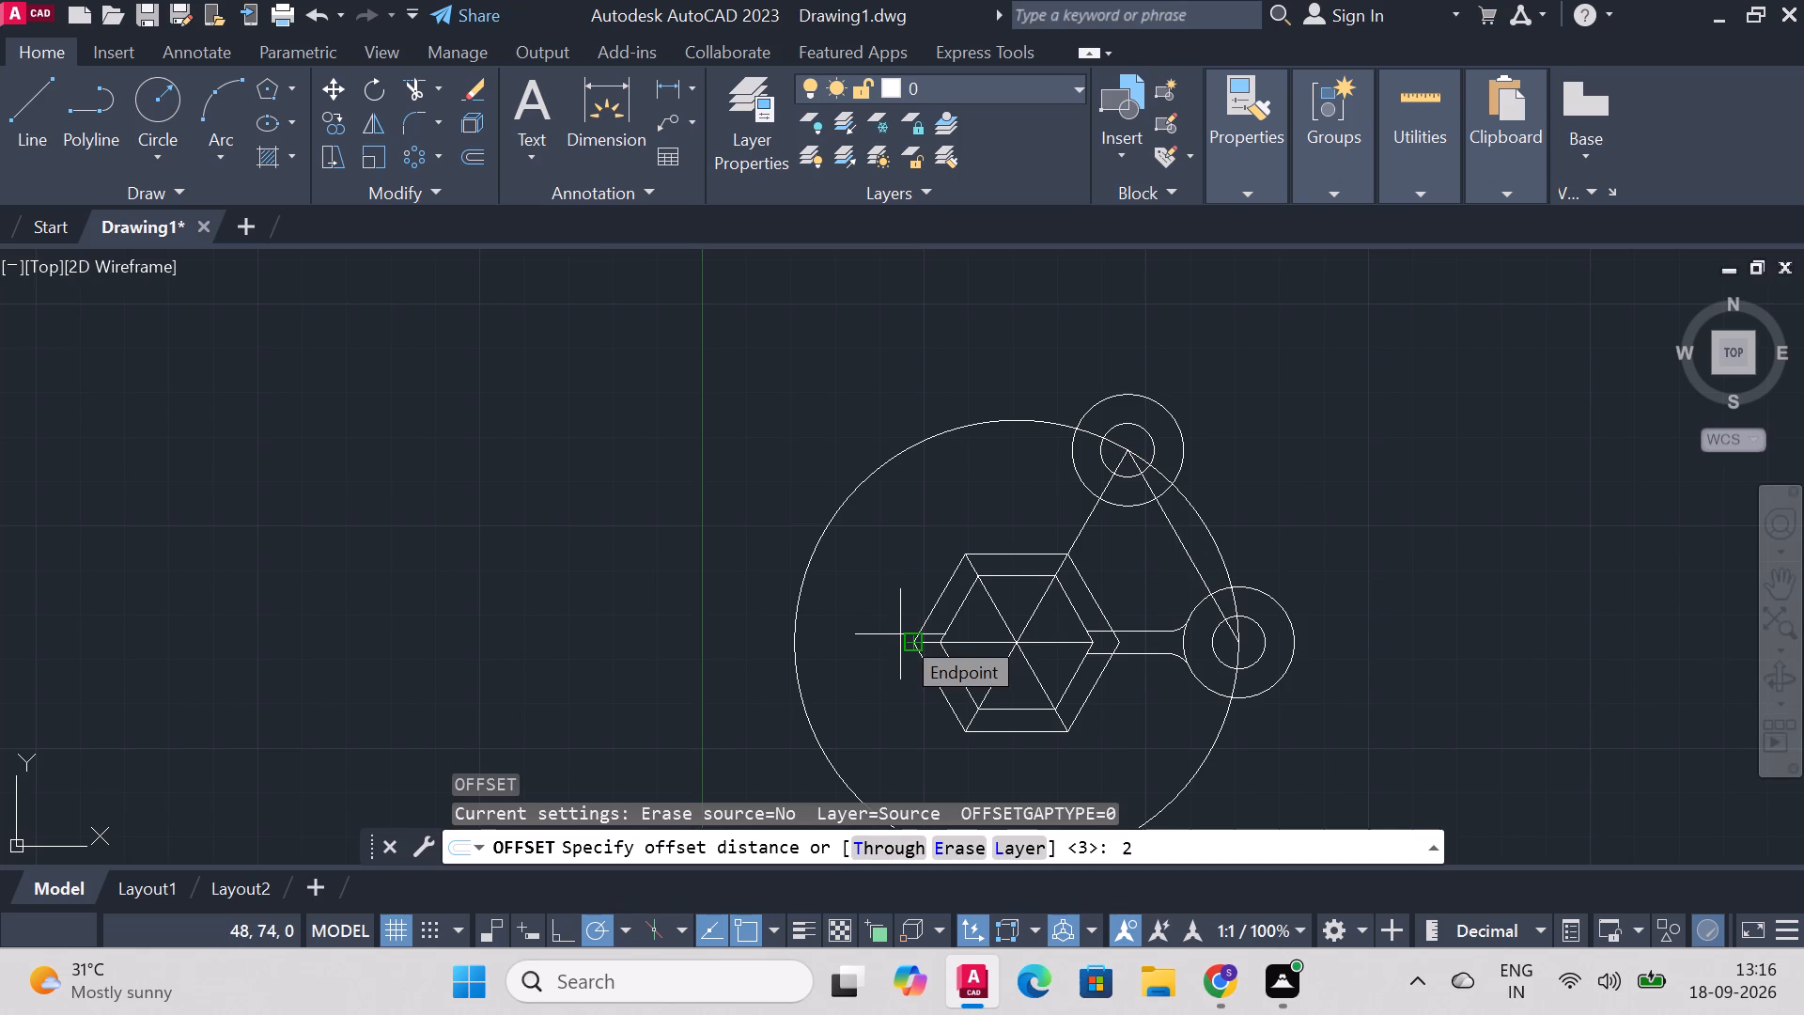
{"action": "key", "text": "period"}
{"action": "key", "text": "5"}
{"action": "key", "text": "Return"}
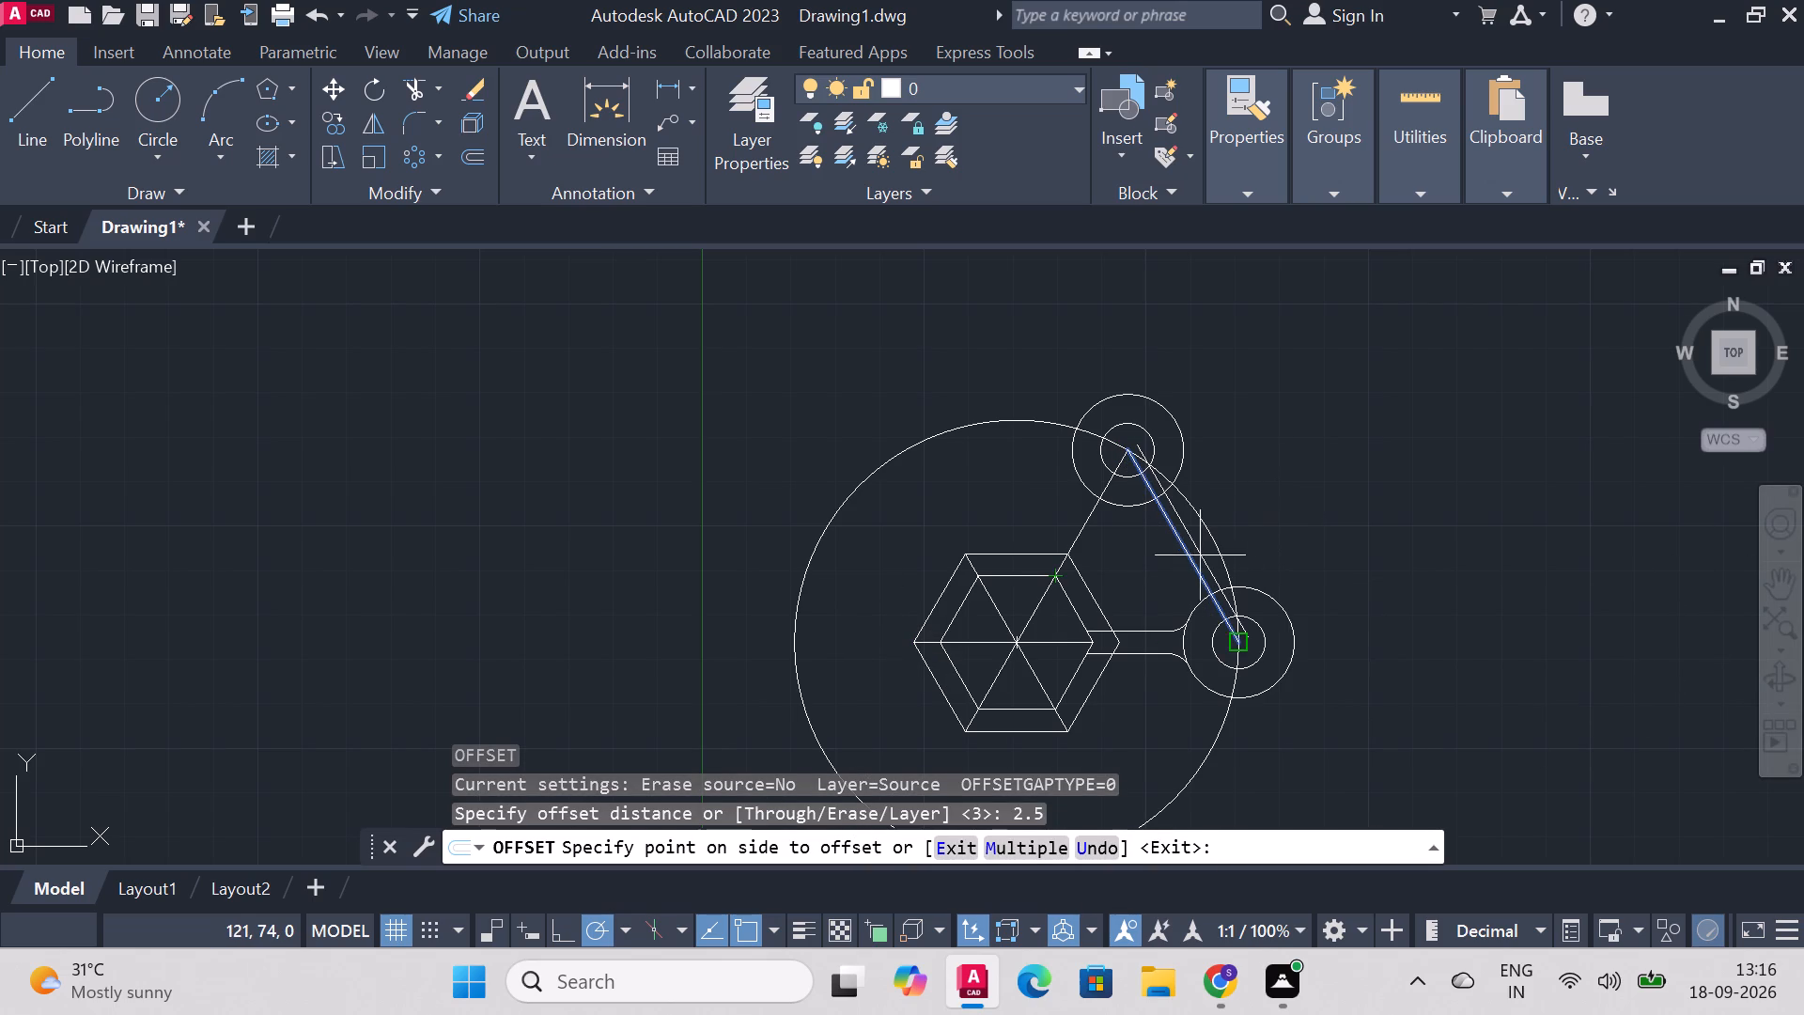
{"action": "left_click", "coordinate": [1174, 558]}
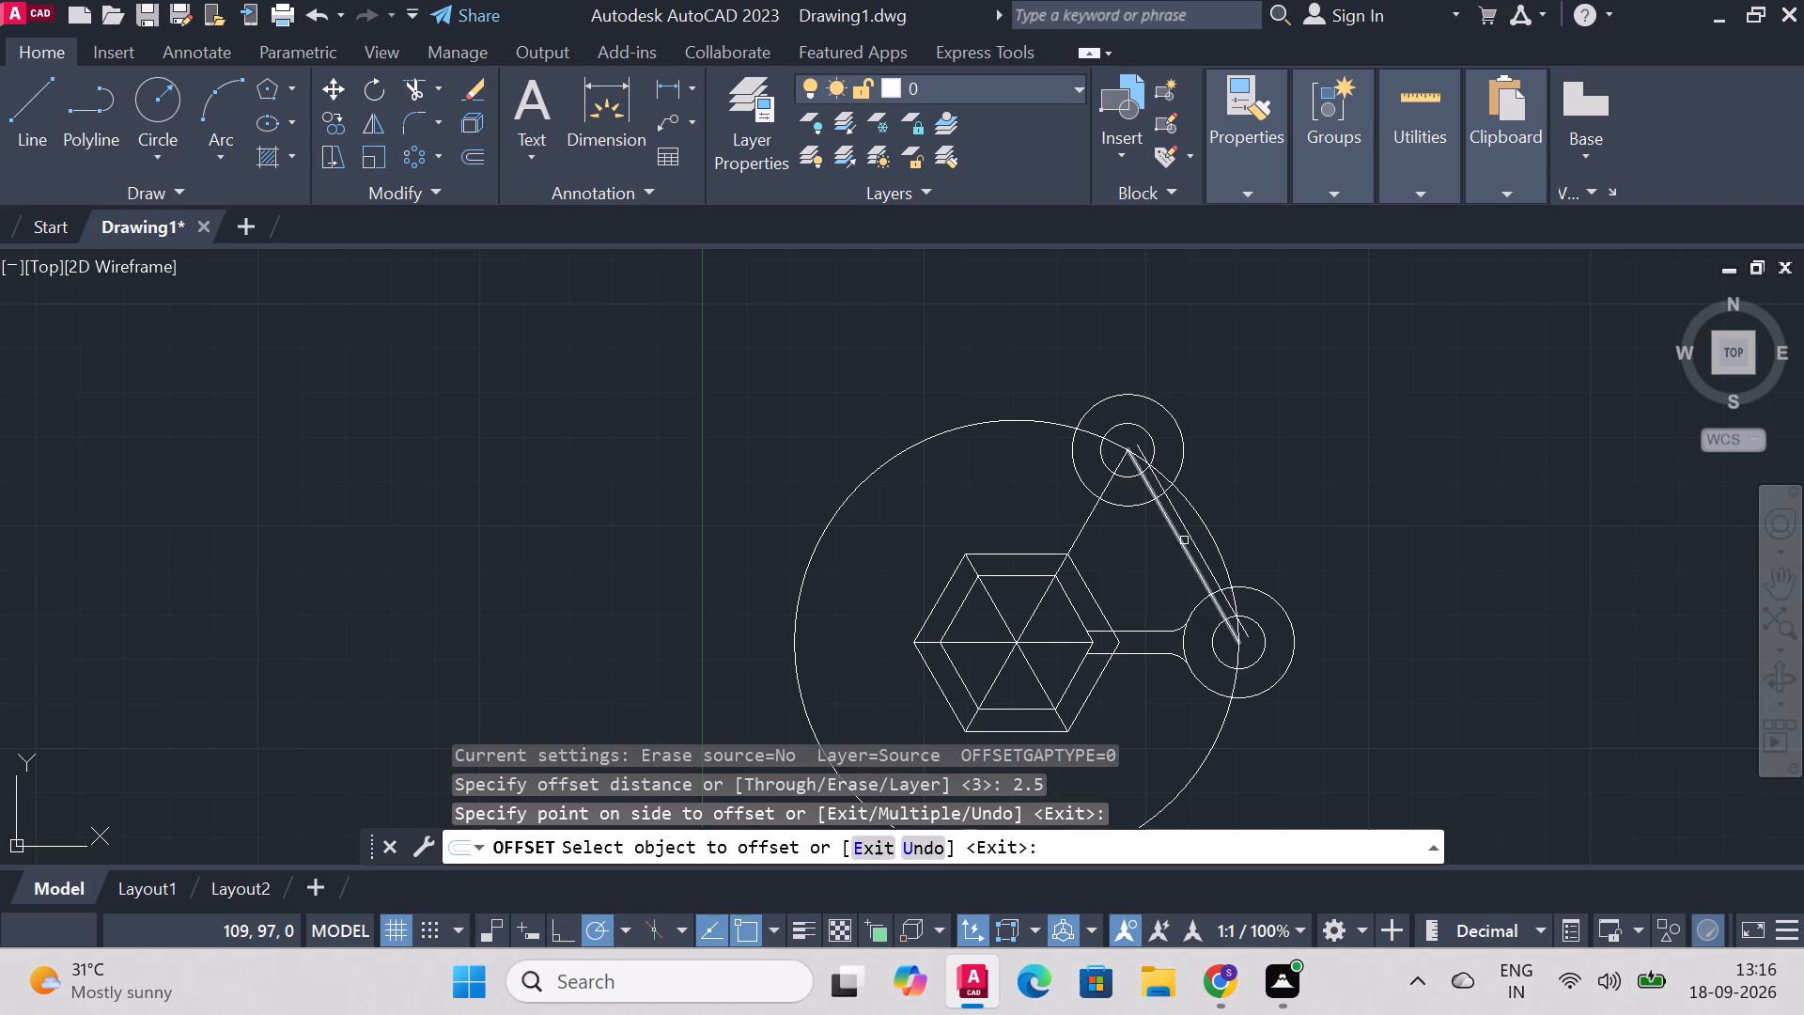
{"action": "left_click", "coordinate": [1182, 541]}
{"action": "left_click", "coordinate": [1179, 541]}
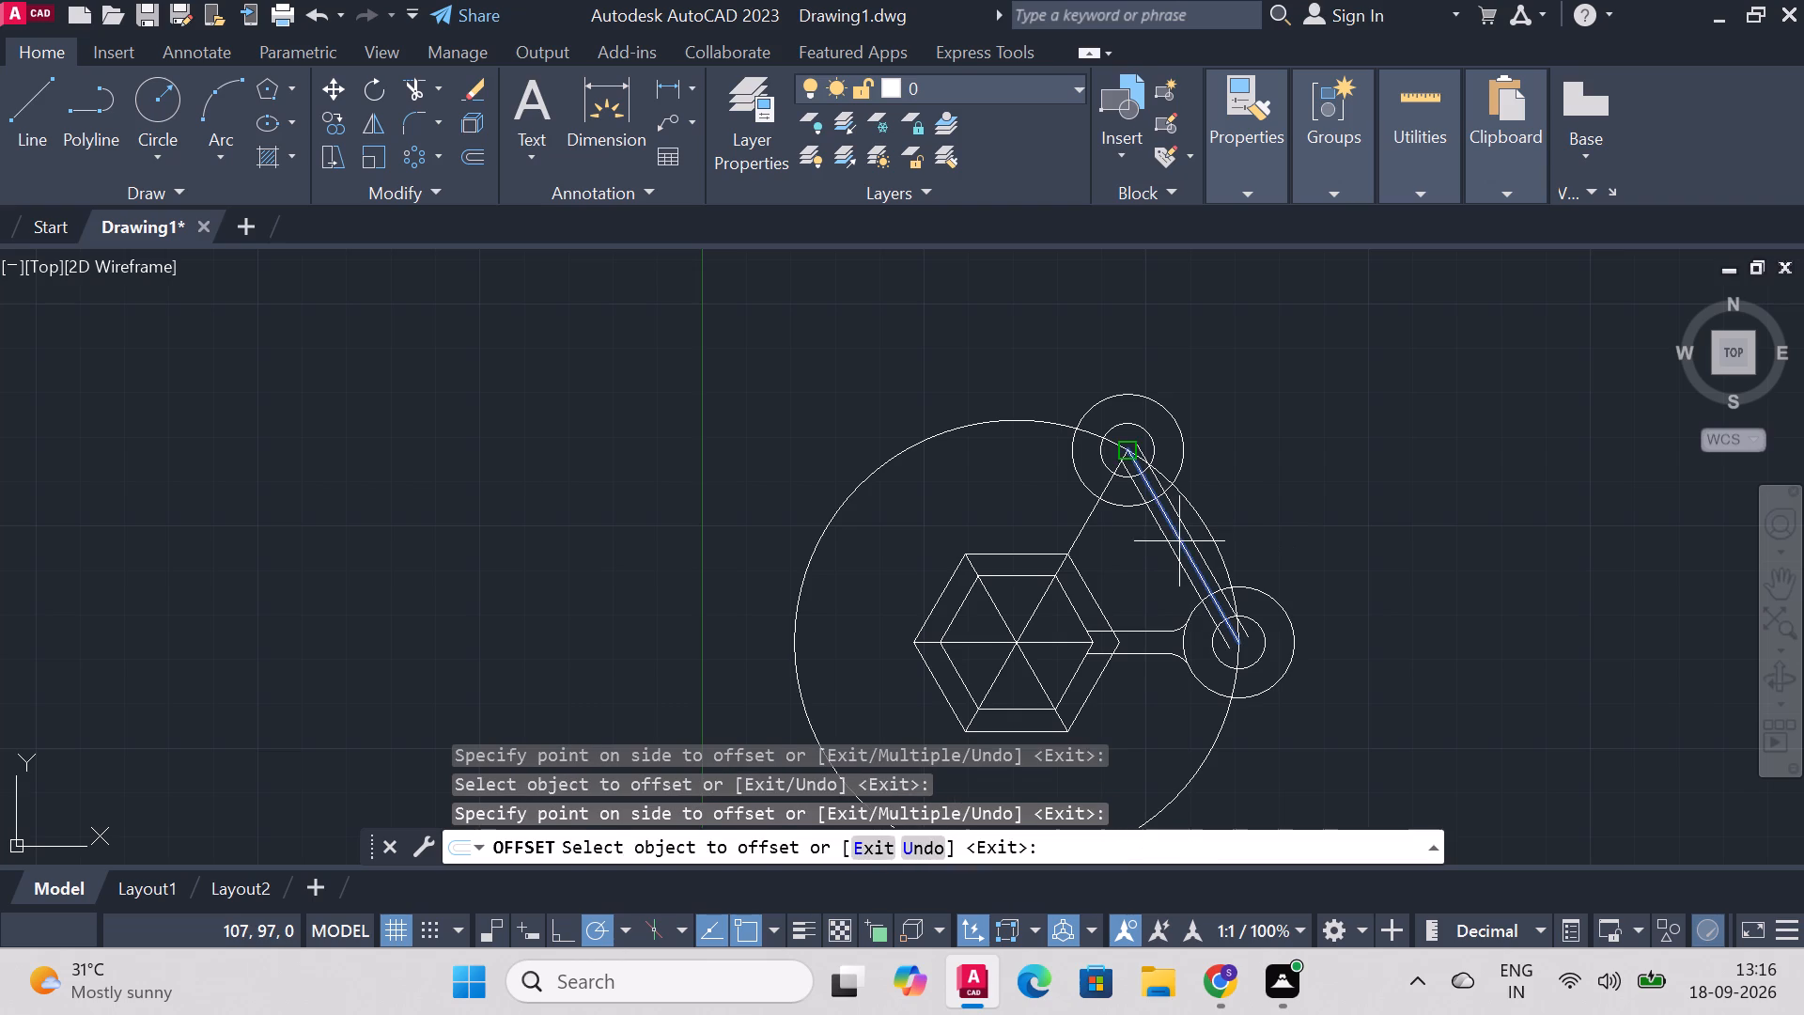
{"action": "left_click", "coordinate": [1179, 541]}
{"action": "left_click", "coordinate": [1152, 543]}
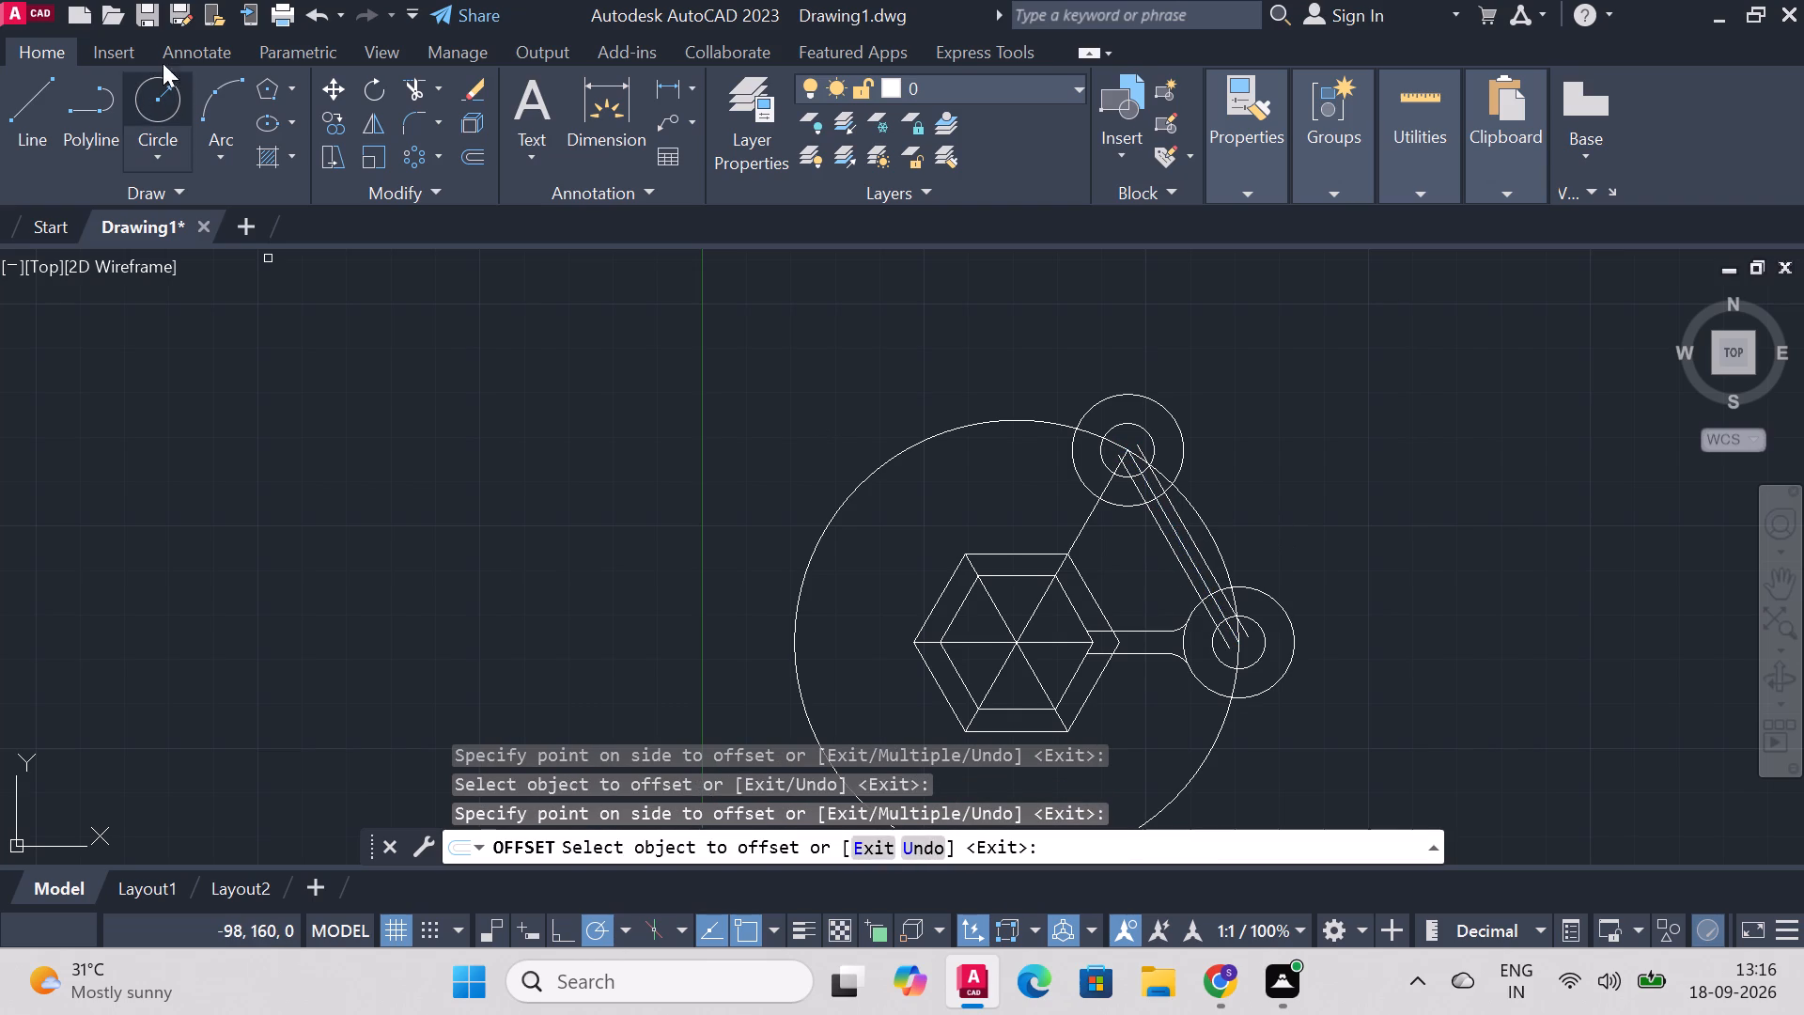
Trim the three parallel linking lines where they run inside the upper-right 25 diameter circle.
{"action": "left_click", "coordinate": [426, 93]}
{"action": "scroll", "coordinate": [1299, 506], "scroll_direction": "up", "scroll_amount": 1}
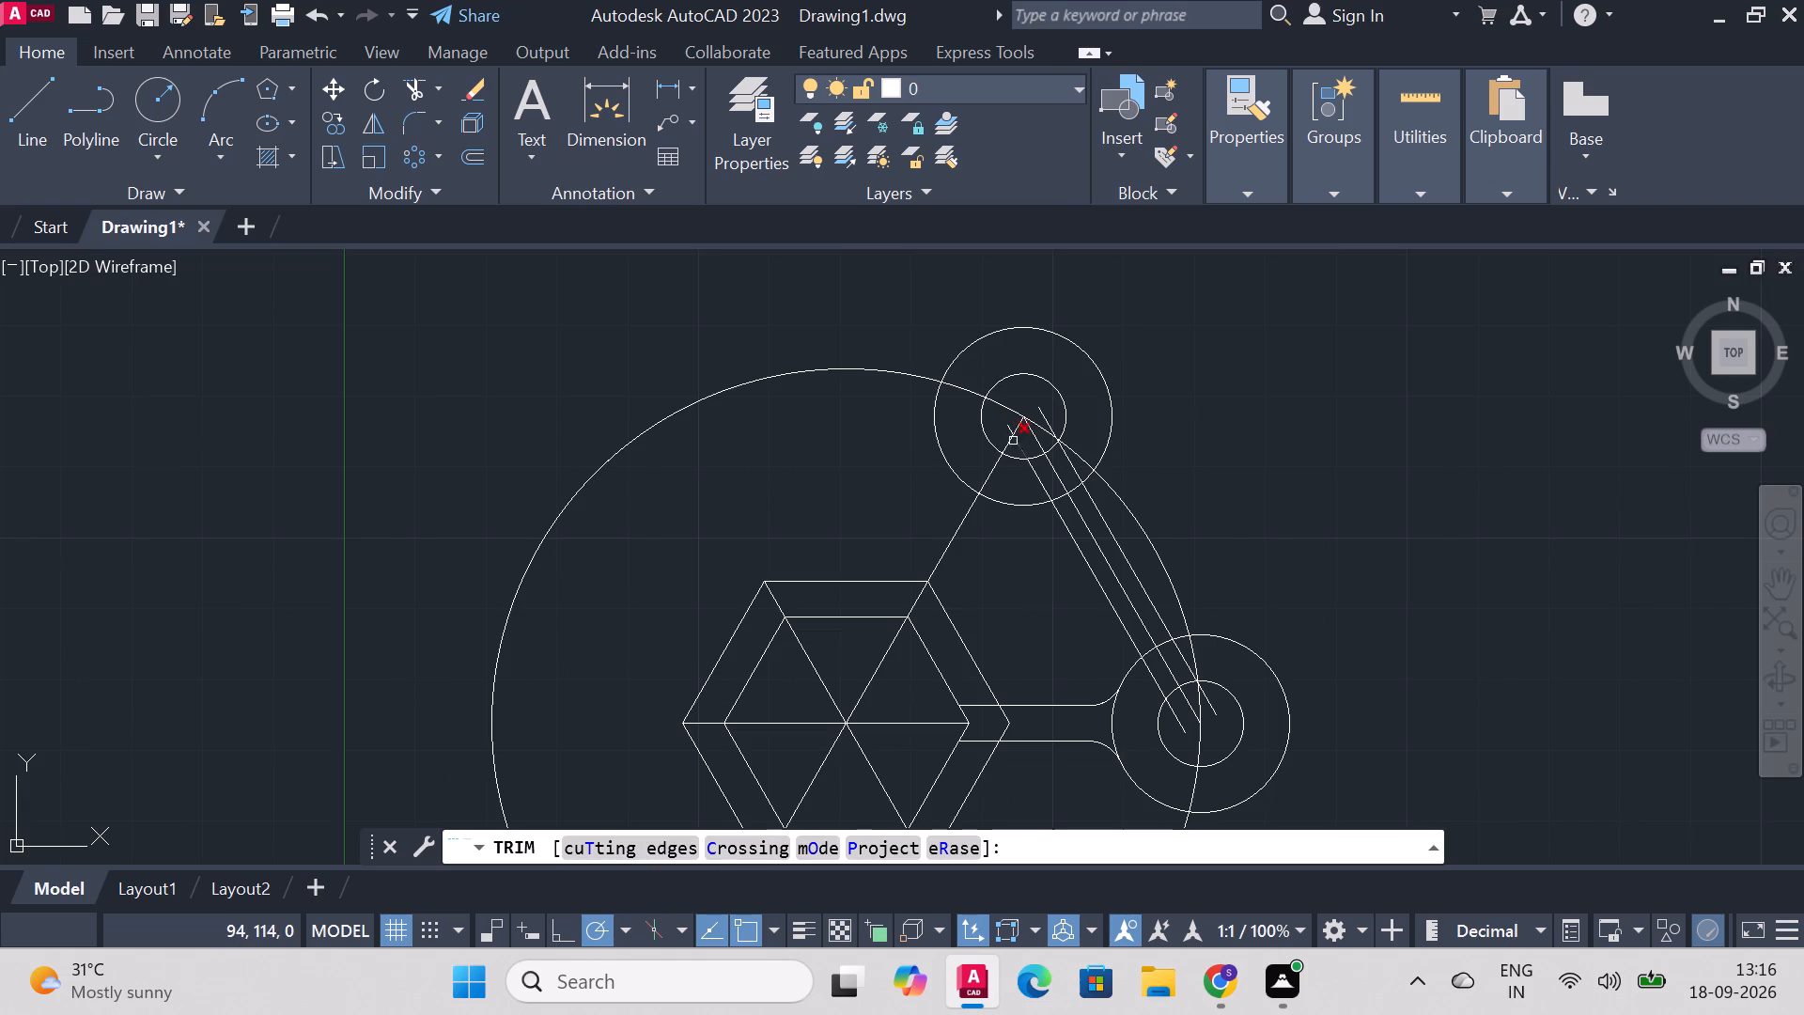
{"action": "left_click", "coordinate": [1019, 443]}
{"action": "left_click", "coordinate": [1009, 430]}
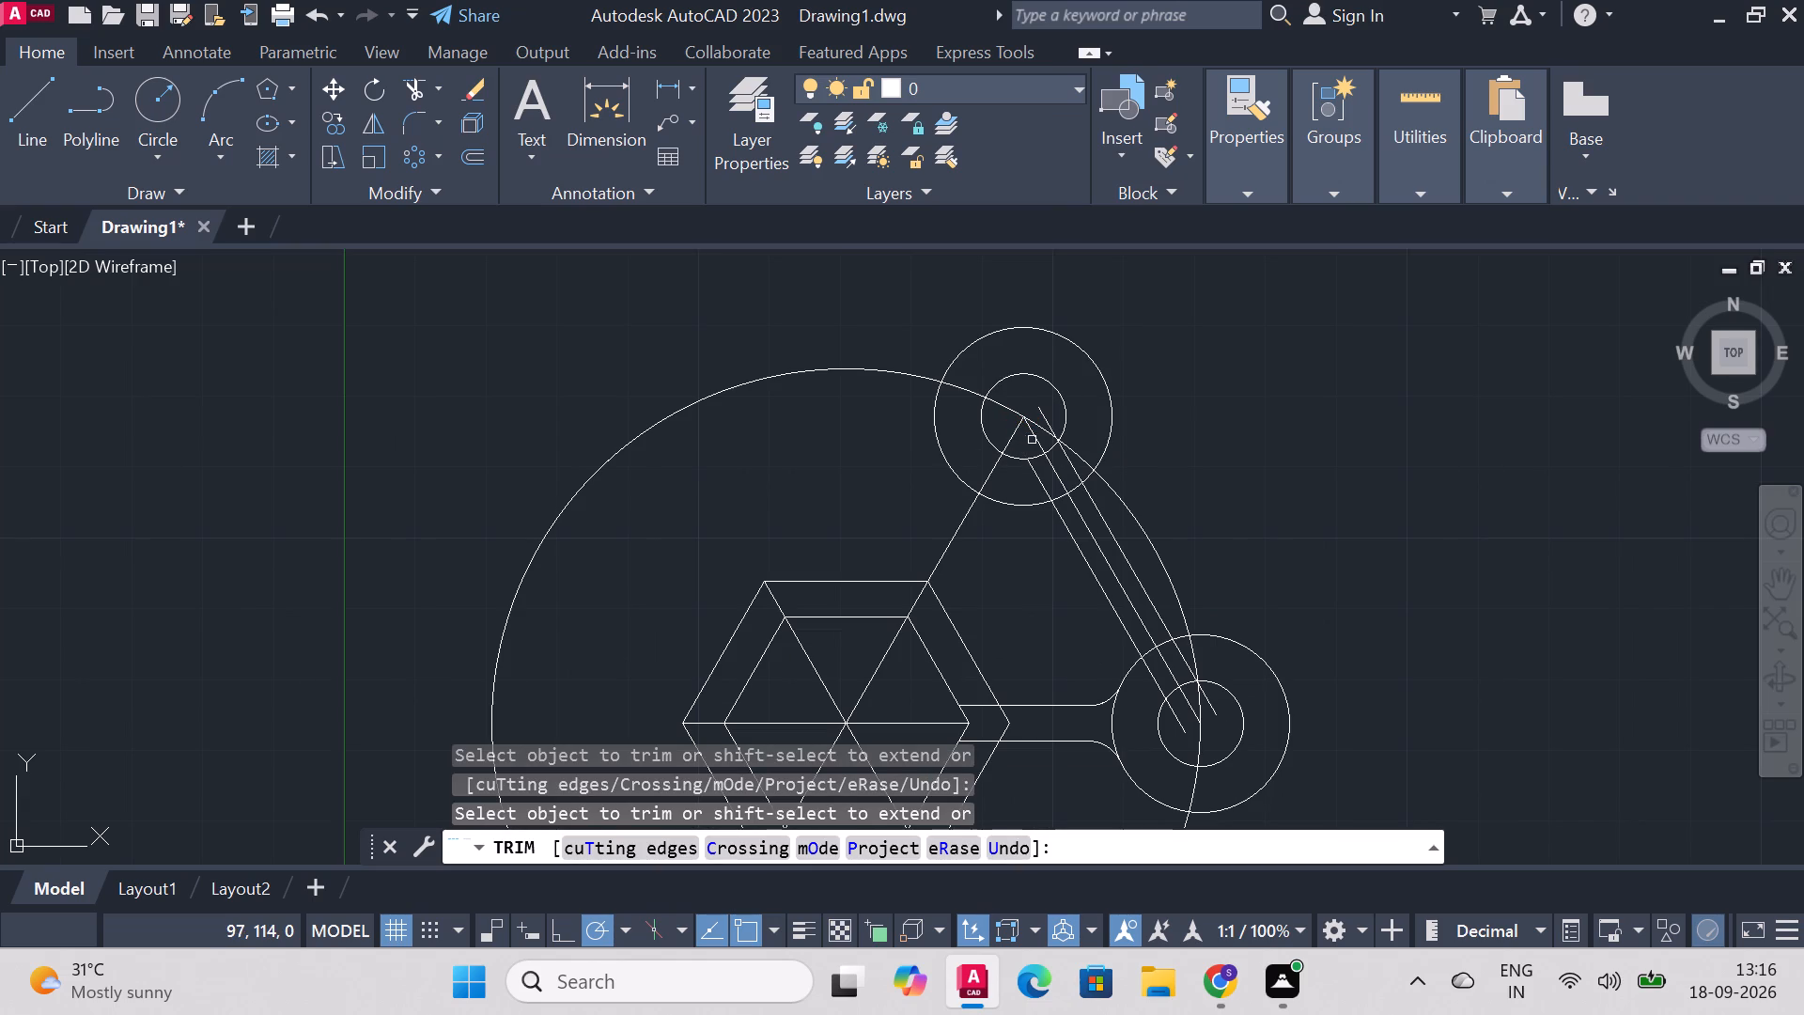
{"action": "left_click", "coordinate": [1034, 440]}
{"action": "left_click", "coordinate": [1046, 417]}
{"action": "left_click", "coordinate": [1070, 460]}
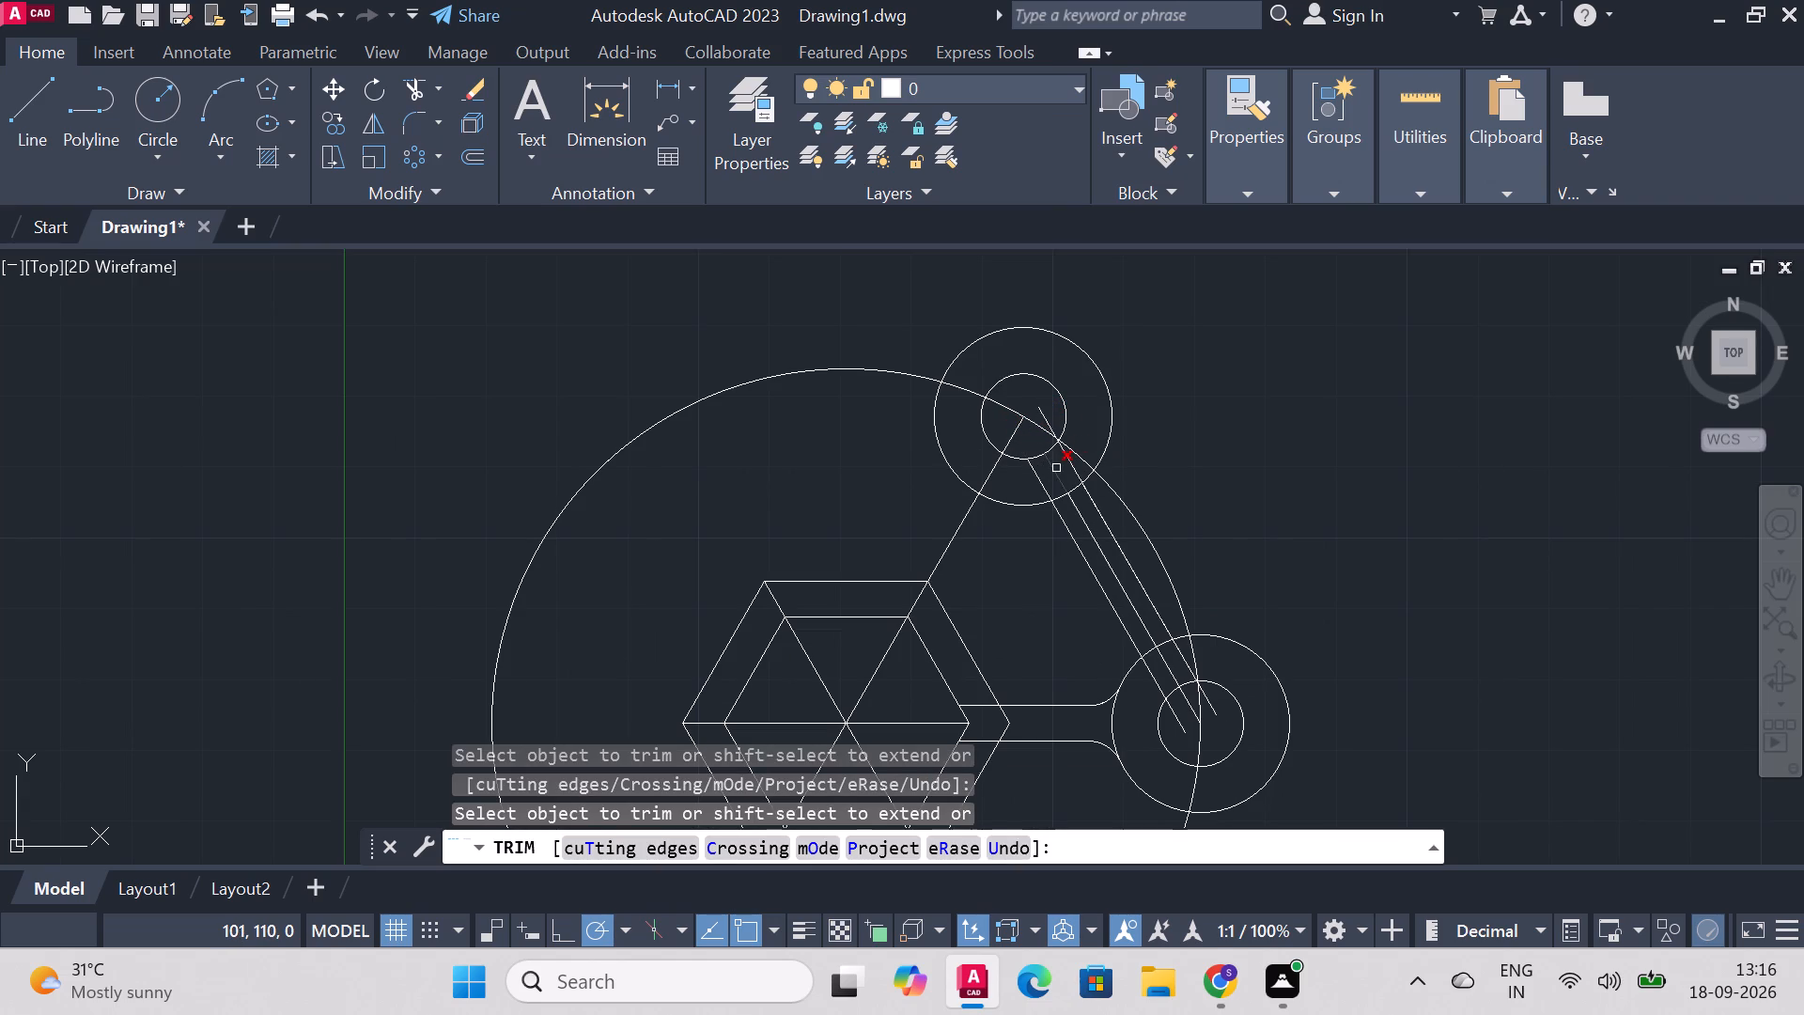
{"action": "left_click", "coordinate": [1056, 468]}
{"action": "left_click", "coordinate": [1034, 477]}
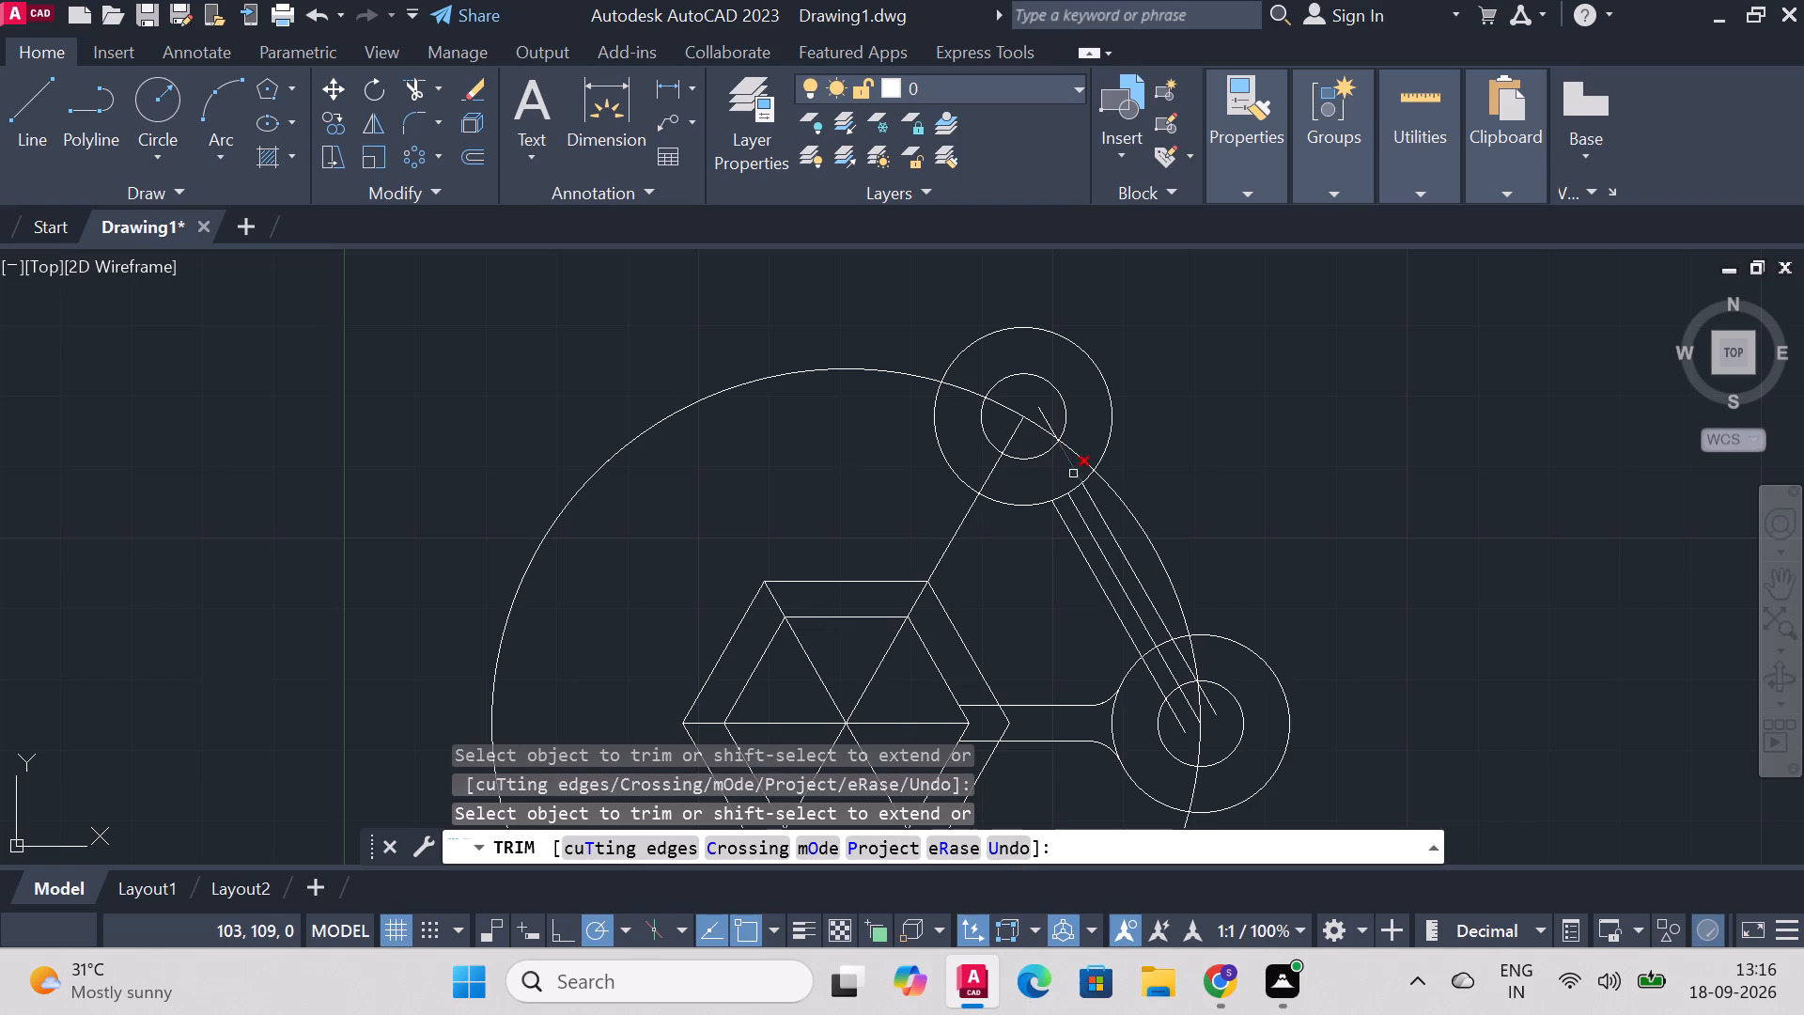
{"action": "left_click", "coordinate": [1077, 470]}
{"action": "left_click", "coordinate": [1049, 416]}
Trim the three parallel linking lines where they run inside the right 25 diameter circle.
{"action": "scroll", "coordinate": [1340, 499], "scroll_direction": "down", "scroll_amount": 2}
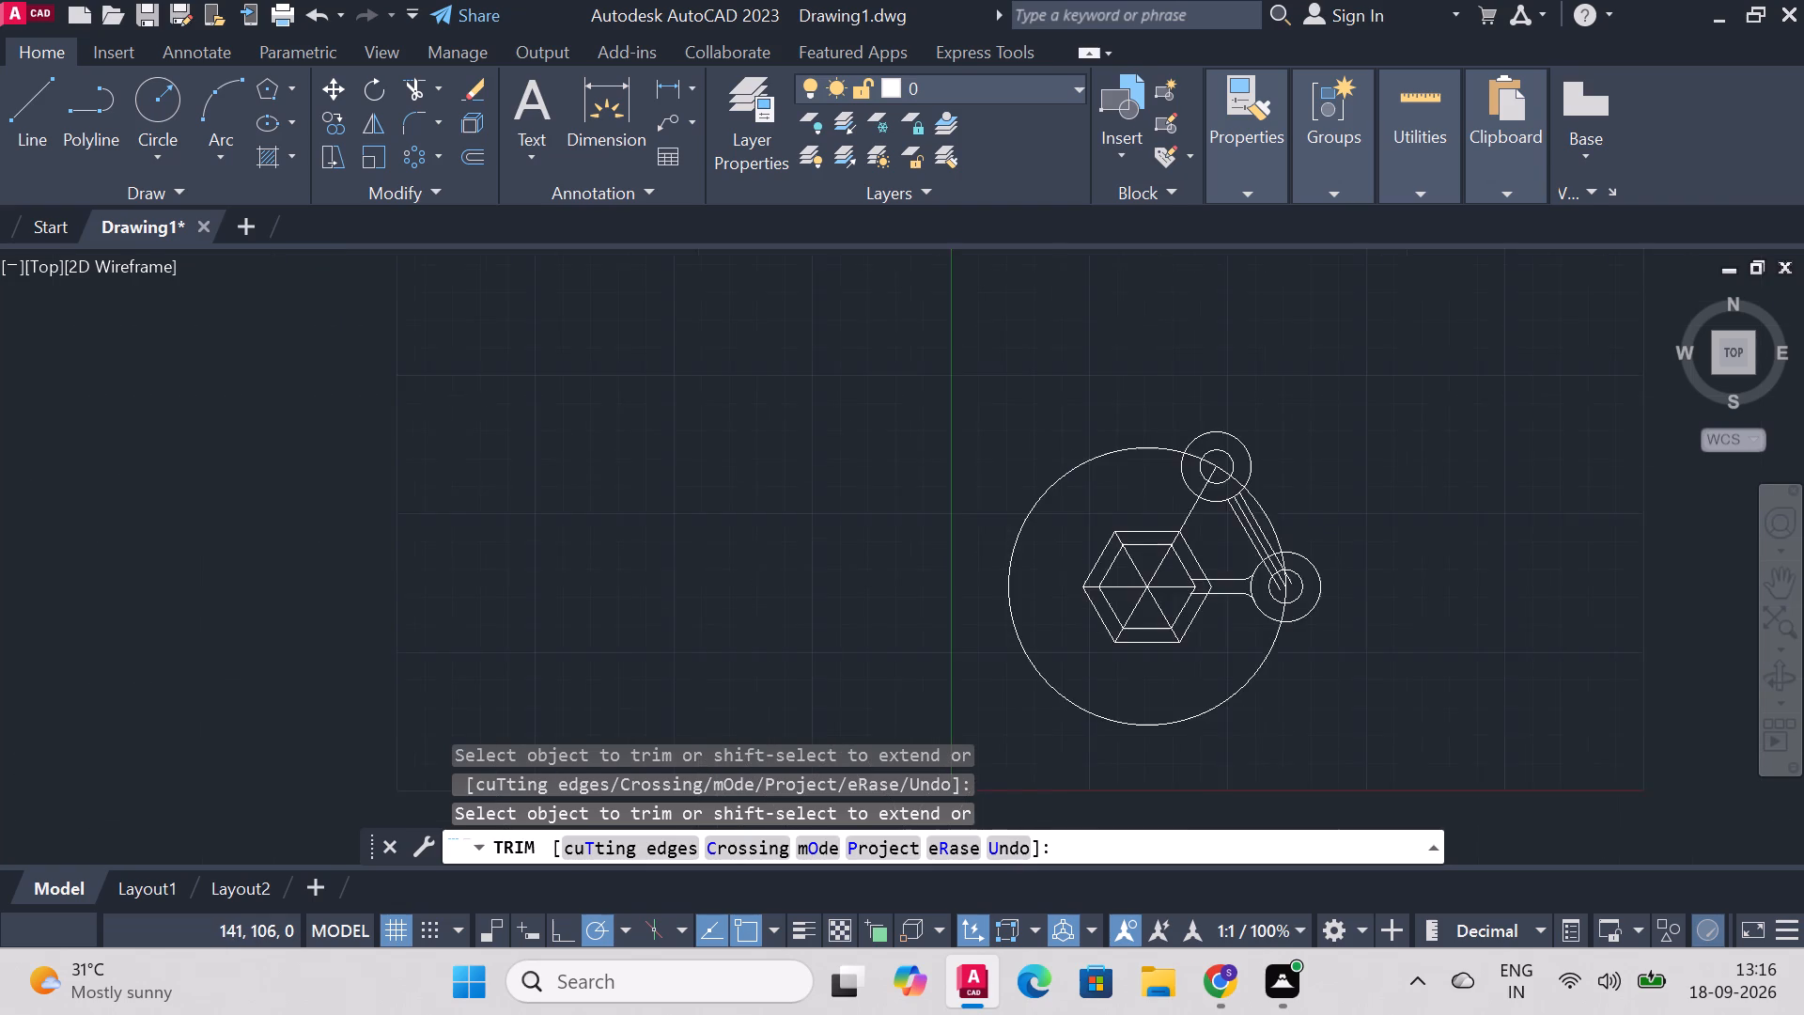
{"action": "scroll", "coordinate": [1333, 539], "scroll_direction": "up", "scroll_amount": 3}
{"action": "left_click", "coordinate": [1054, 667]}
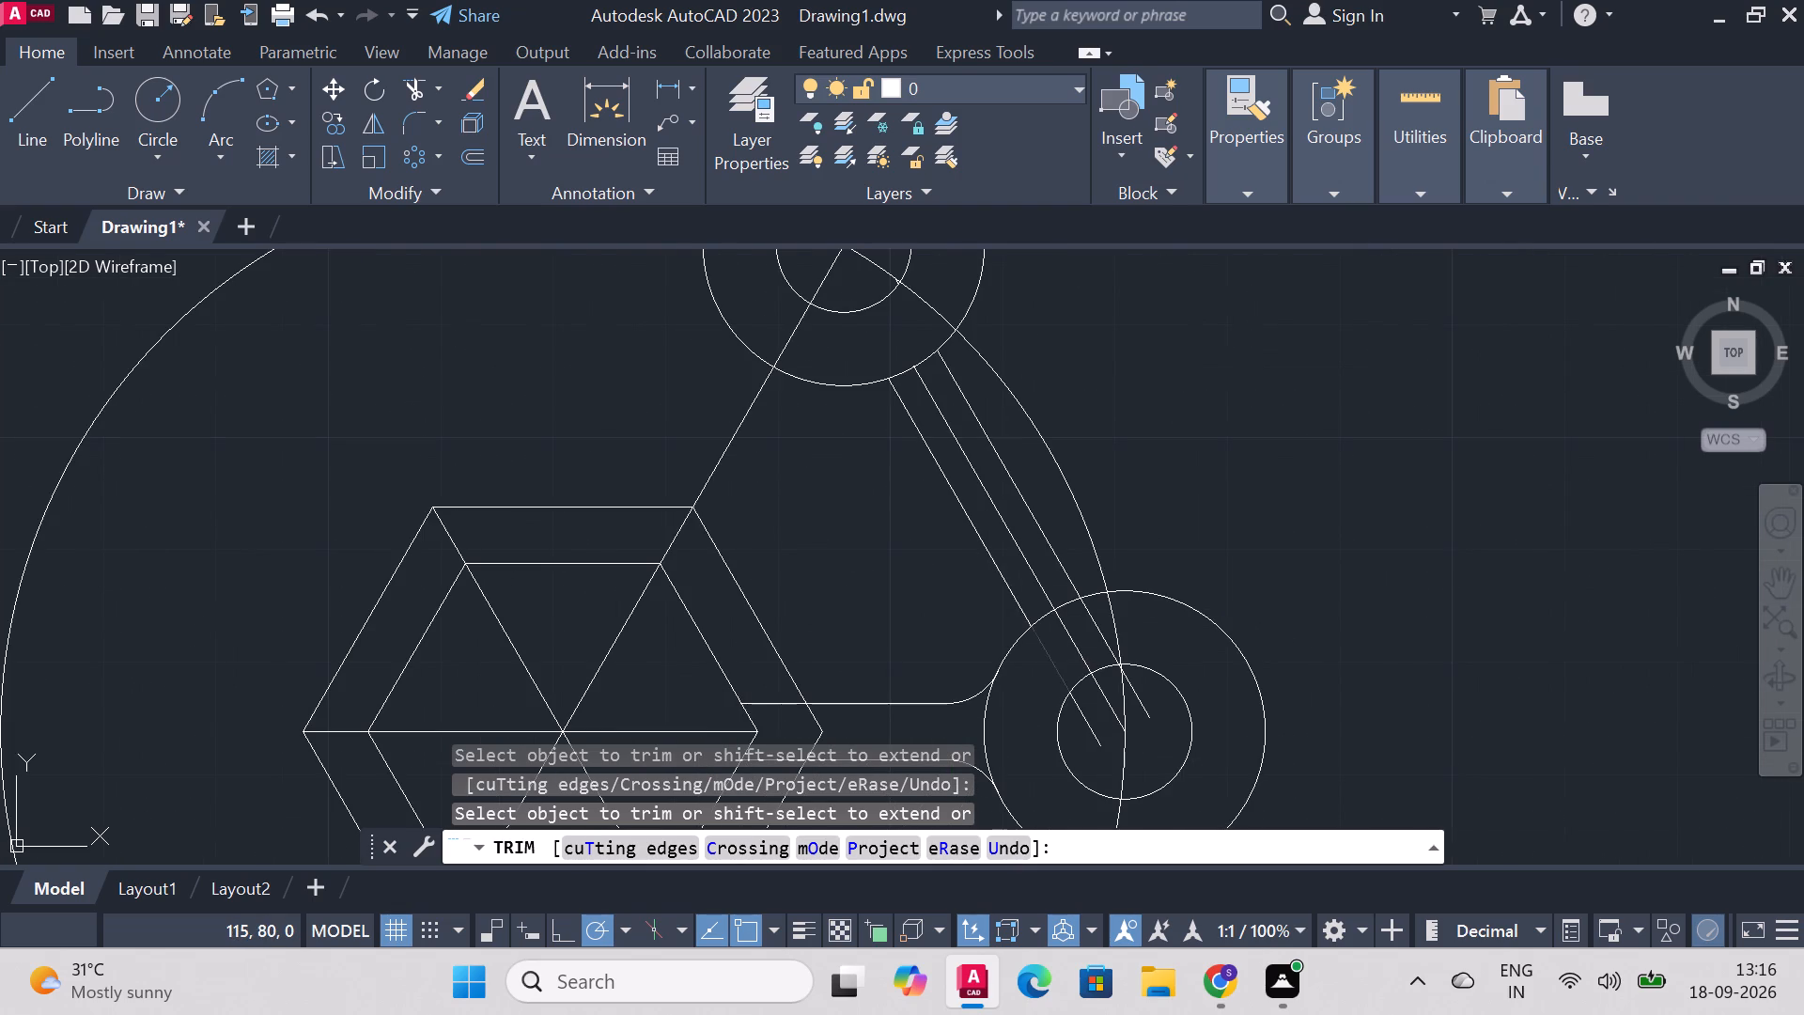
{"action": "left_click", "coordinate": [1077, 712]}
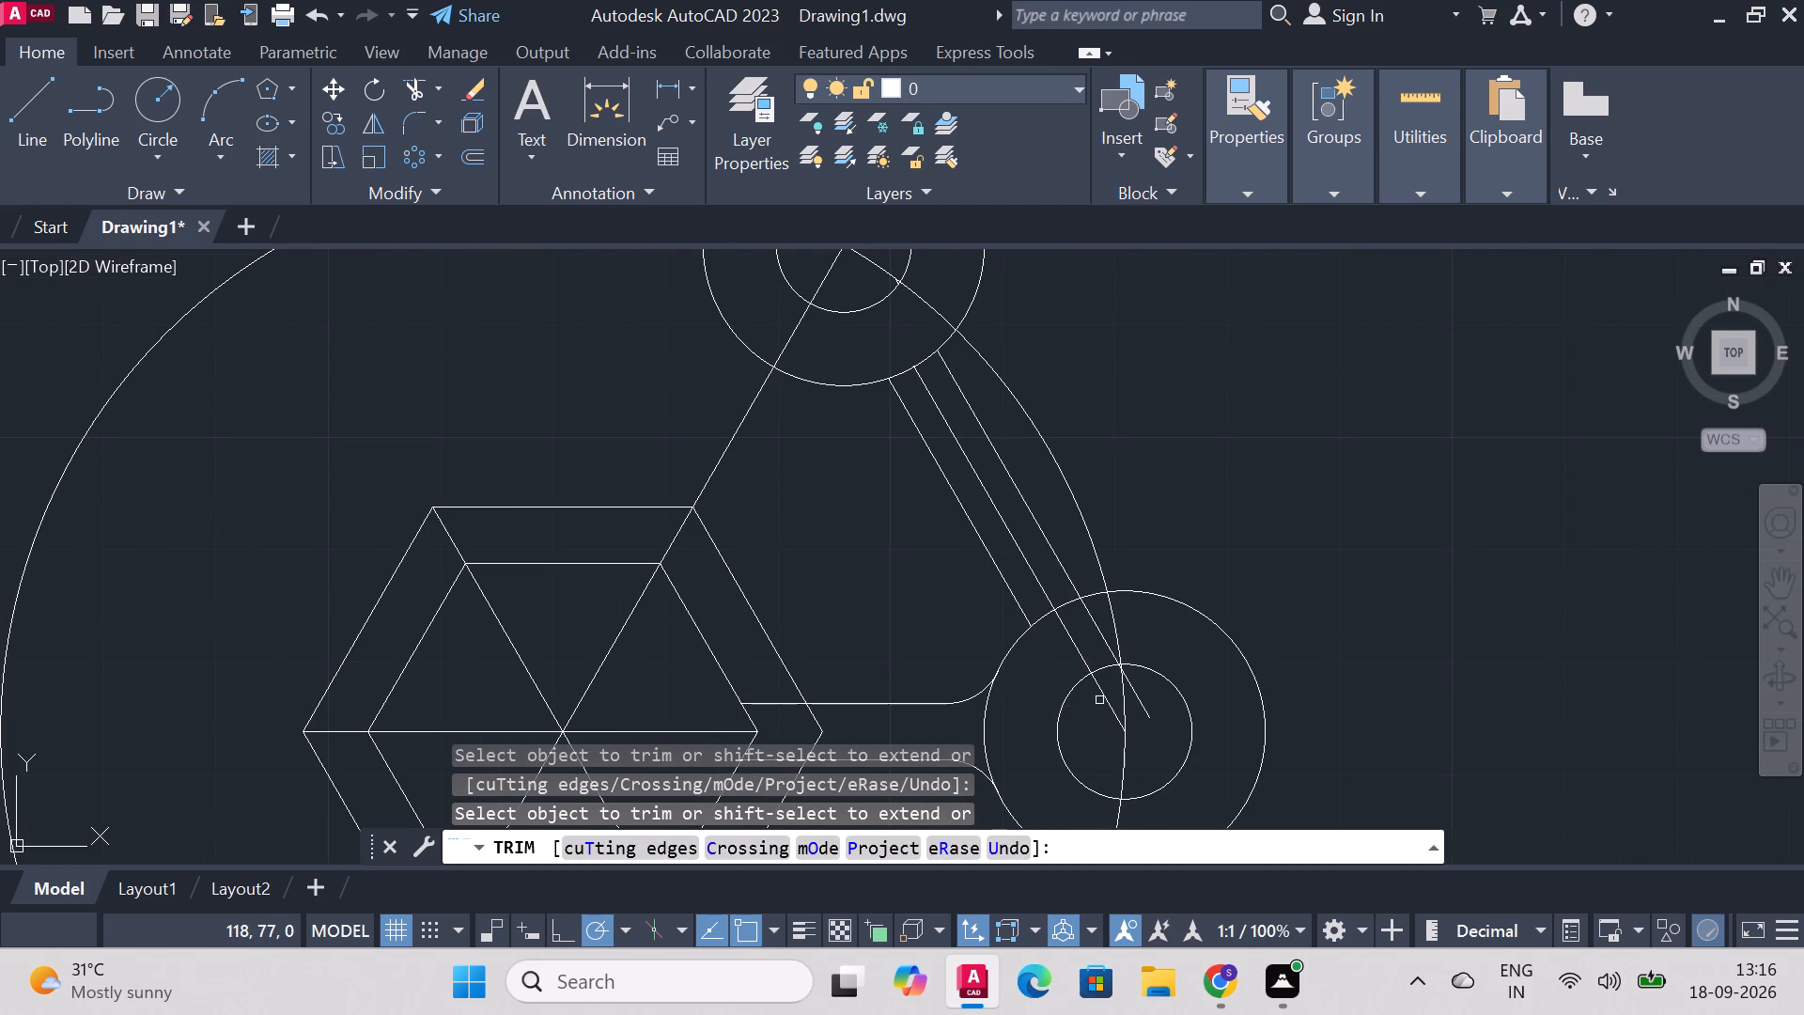
{"action": "left_click", "coordinate": [1100, 700]}
{"action": "left_click", "coordinate": [1139, 695]}
{"action": "left_click", "coordinate": [1139, 691]}
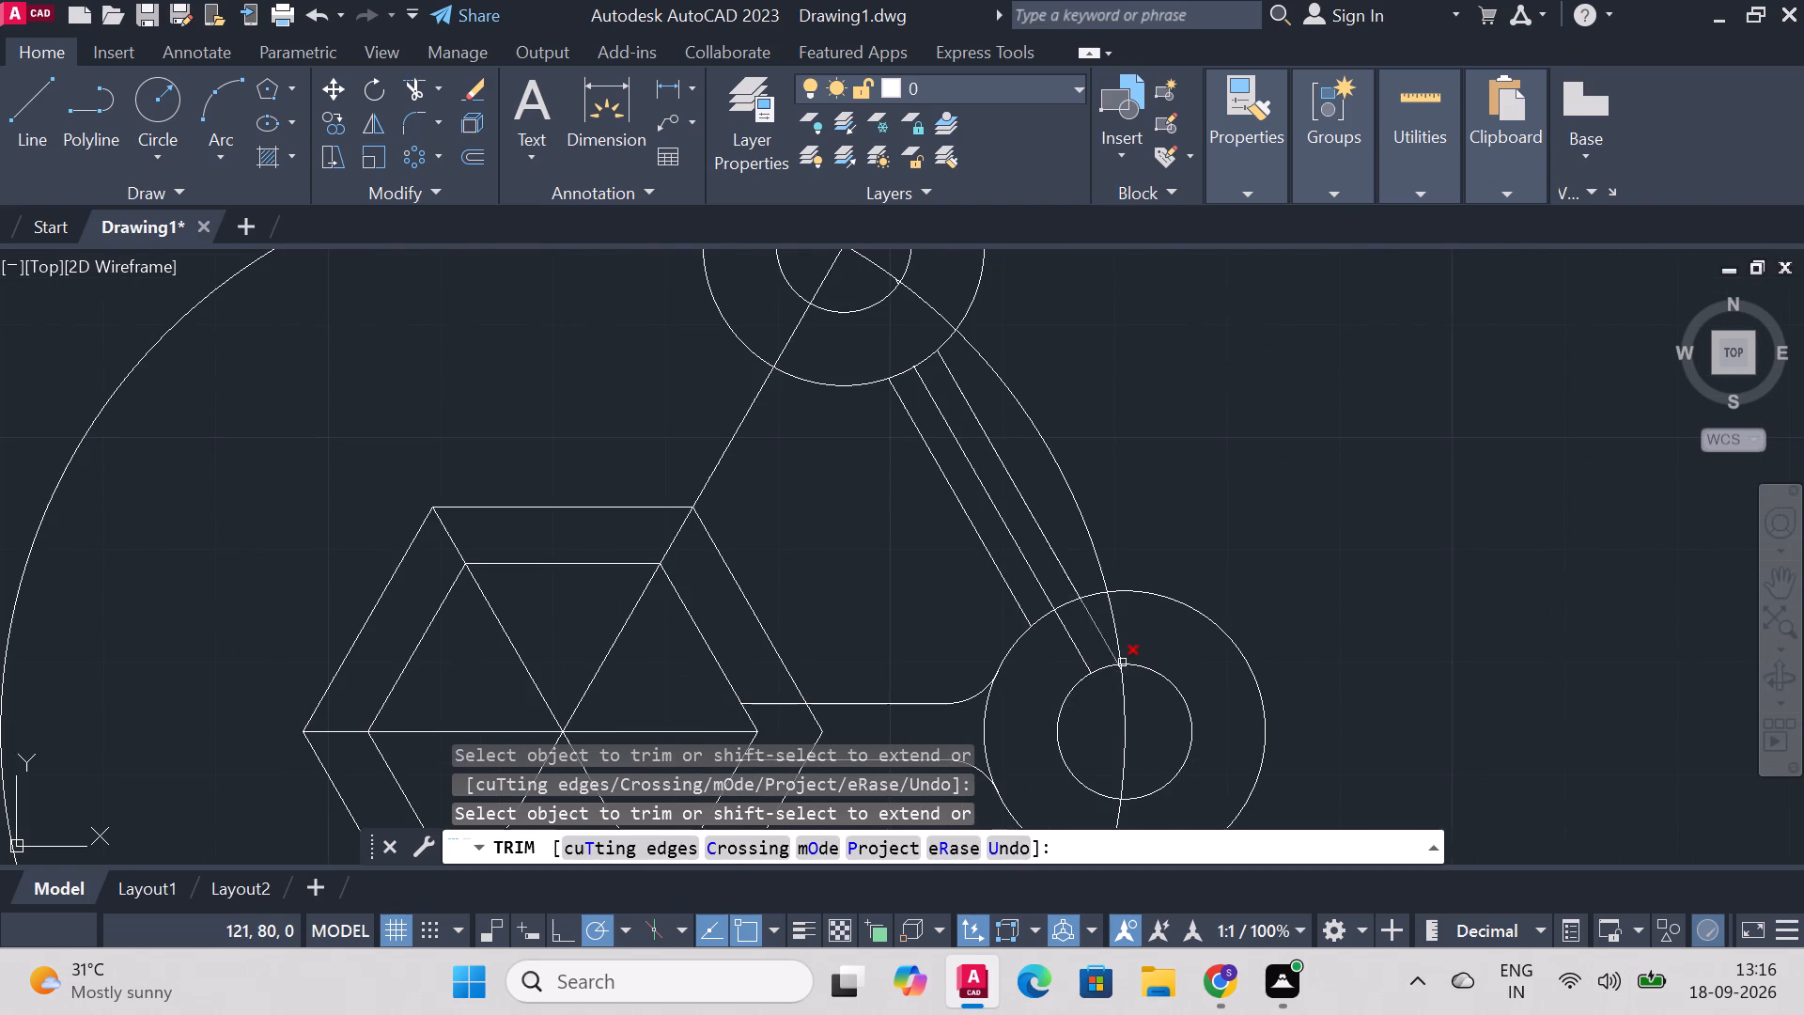
{"action": "left_click", "coordinate": [1112, 649]}
{"action": "scroll", "coordinate": [1112, 664], "scroll_direction": "up", "scroll_amount": 2}
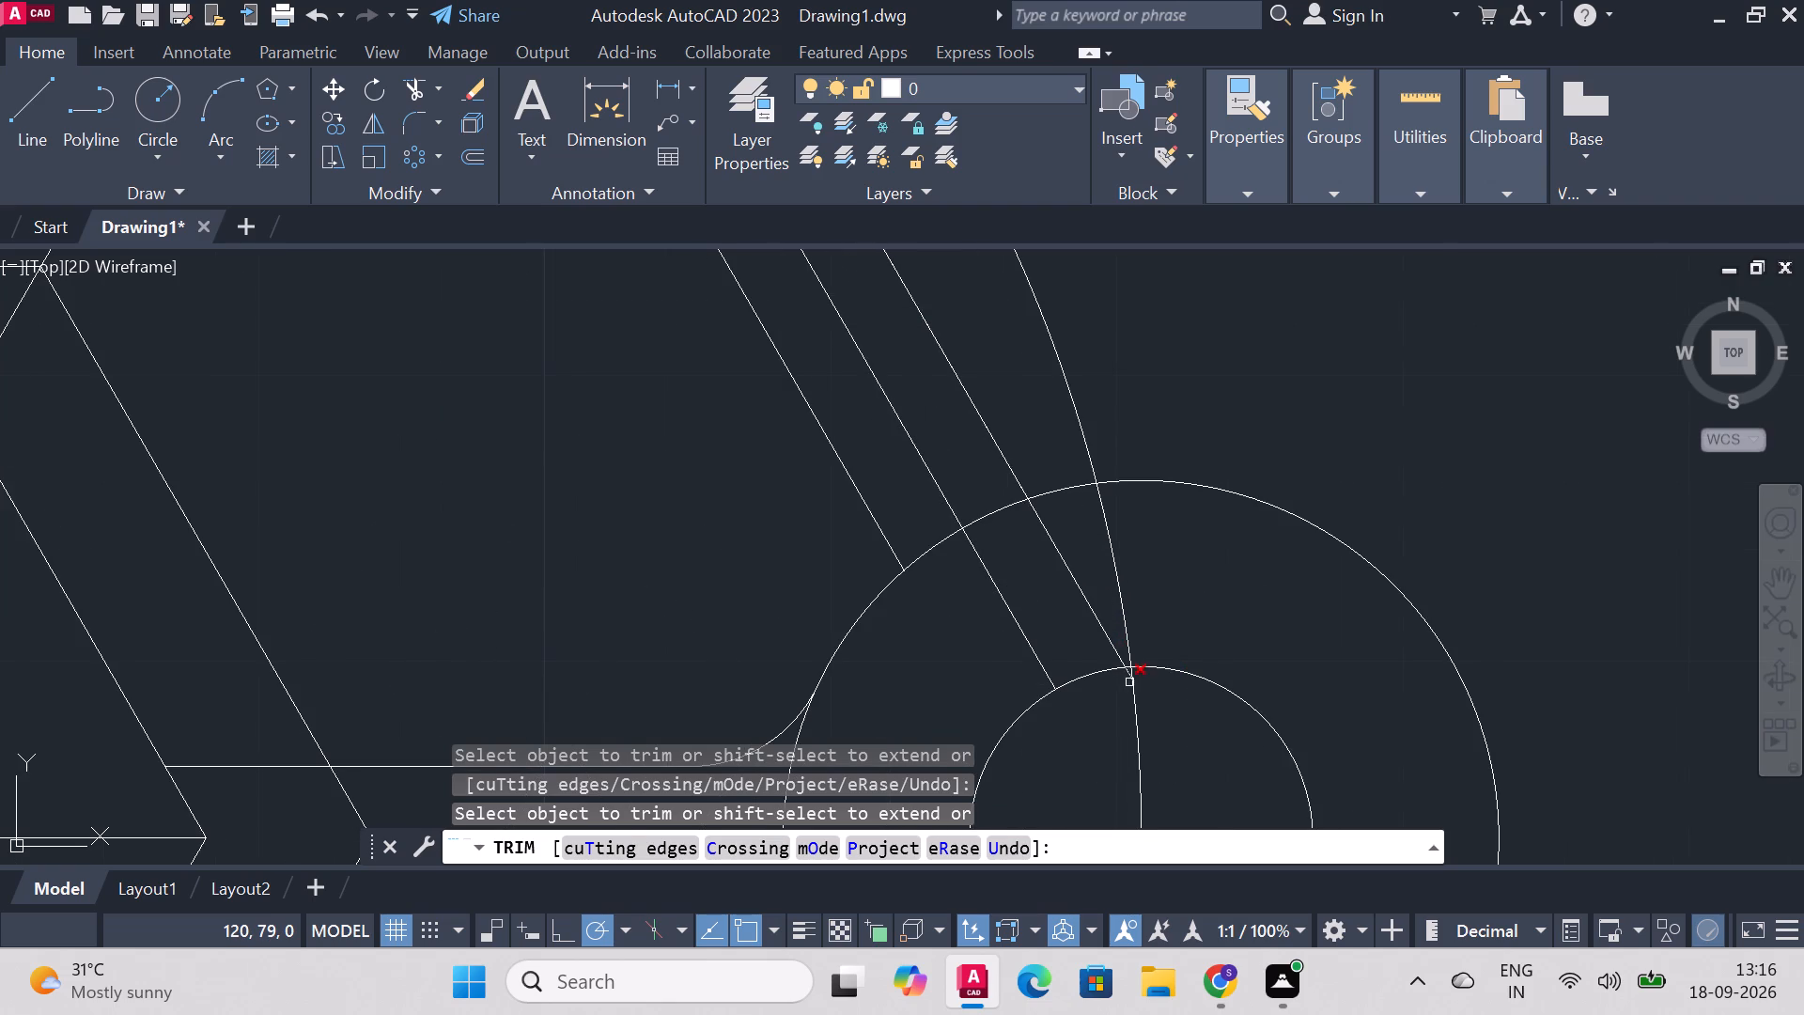
{"action": "scroll", "coordinate": [1129, 671], "scroll_direction": "up", "scroll_amount": 5}
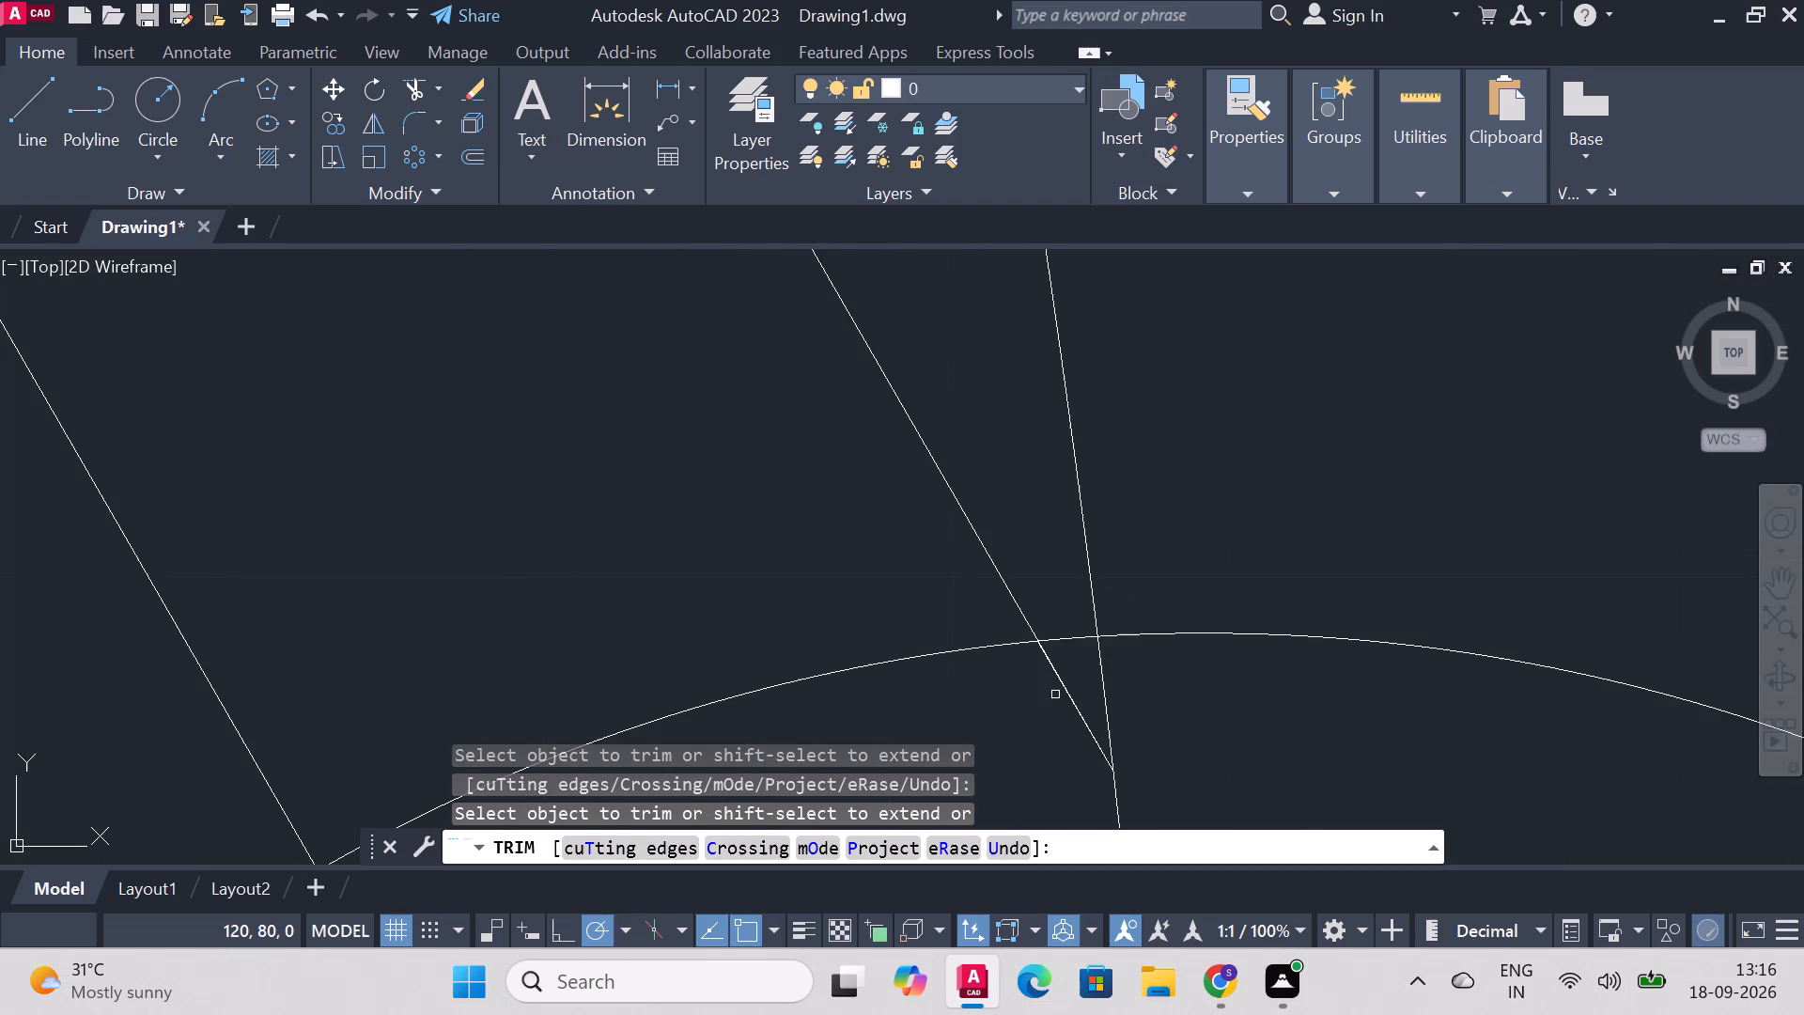
{"action": "left_click", "coordinate": [1063, 684]}
{"action": "left_click", "coordinate": [1063, 684]}
{"action": "scroll", "coordinate": [1063, 684], "scroll_direction": "down", "scroll_amount": 4}
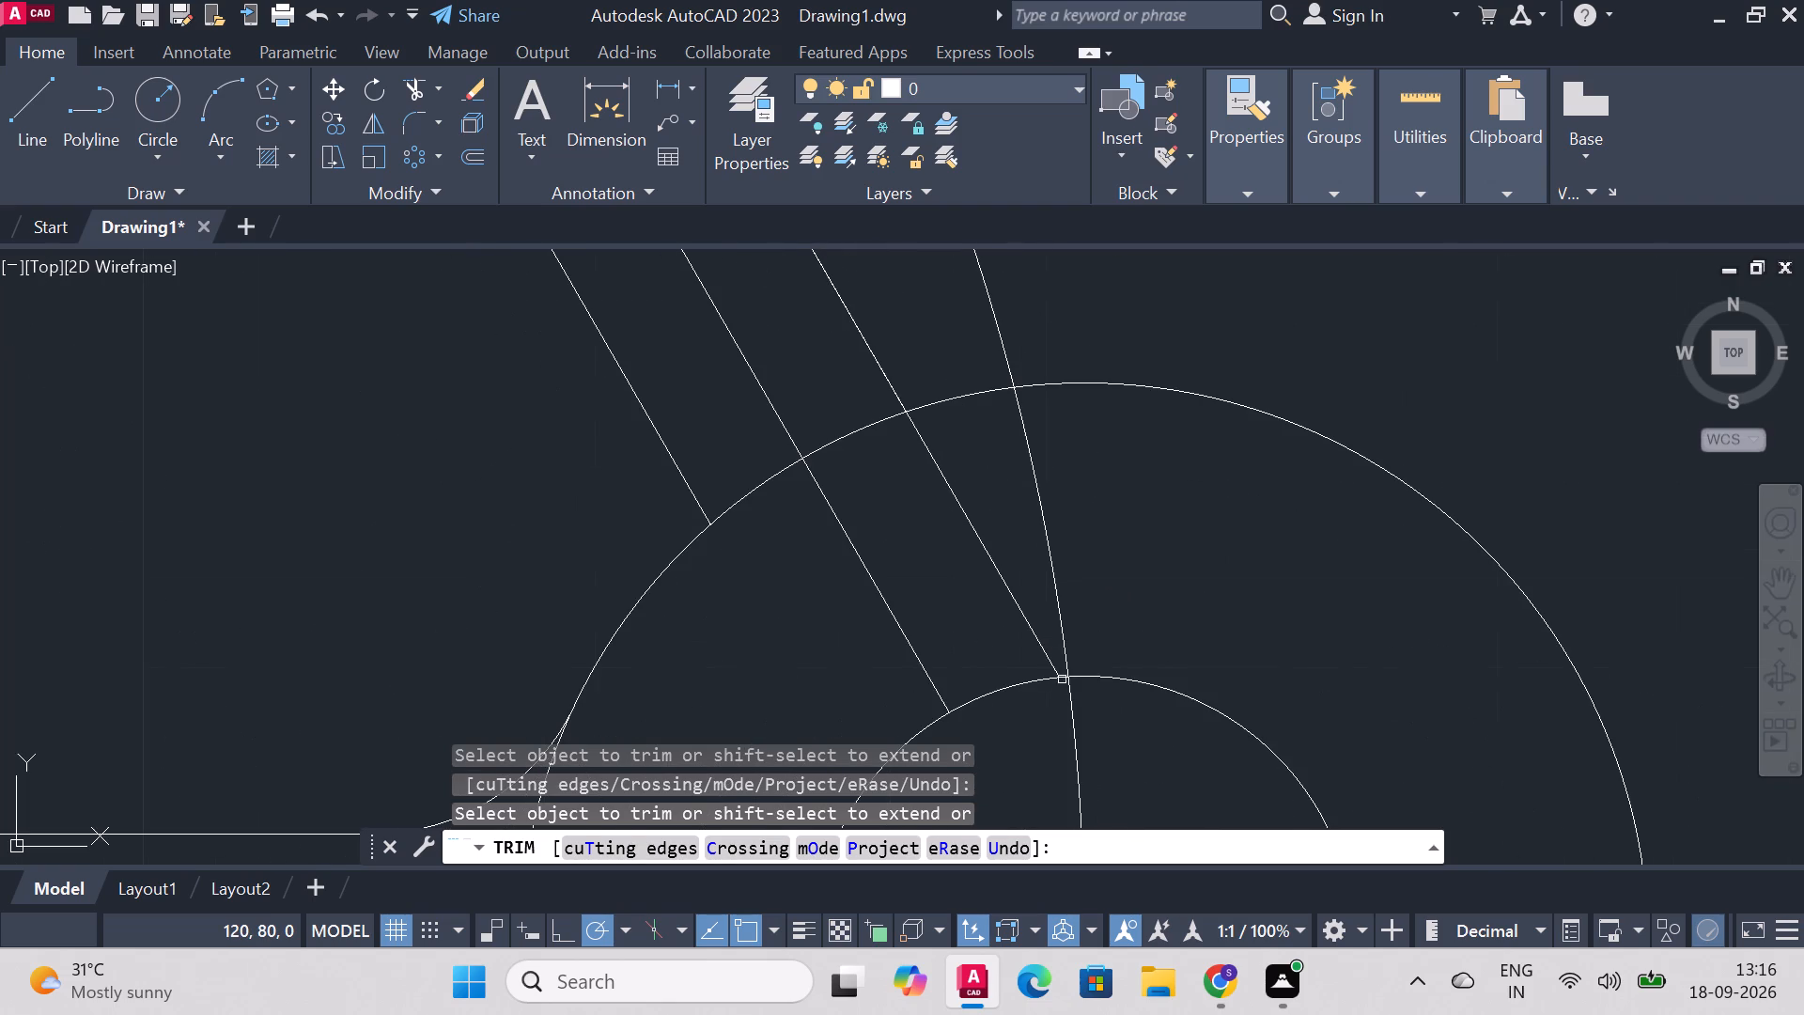
{"action": "left_click", "coordinate": [1048, 654]}
{"action": "left_click", "coordinate": [914, 656]}
{"action": "scroll", "coordinate": [944, 631], "scroll_direction": "down", "scroll_amount": 3}
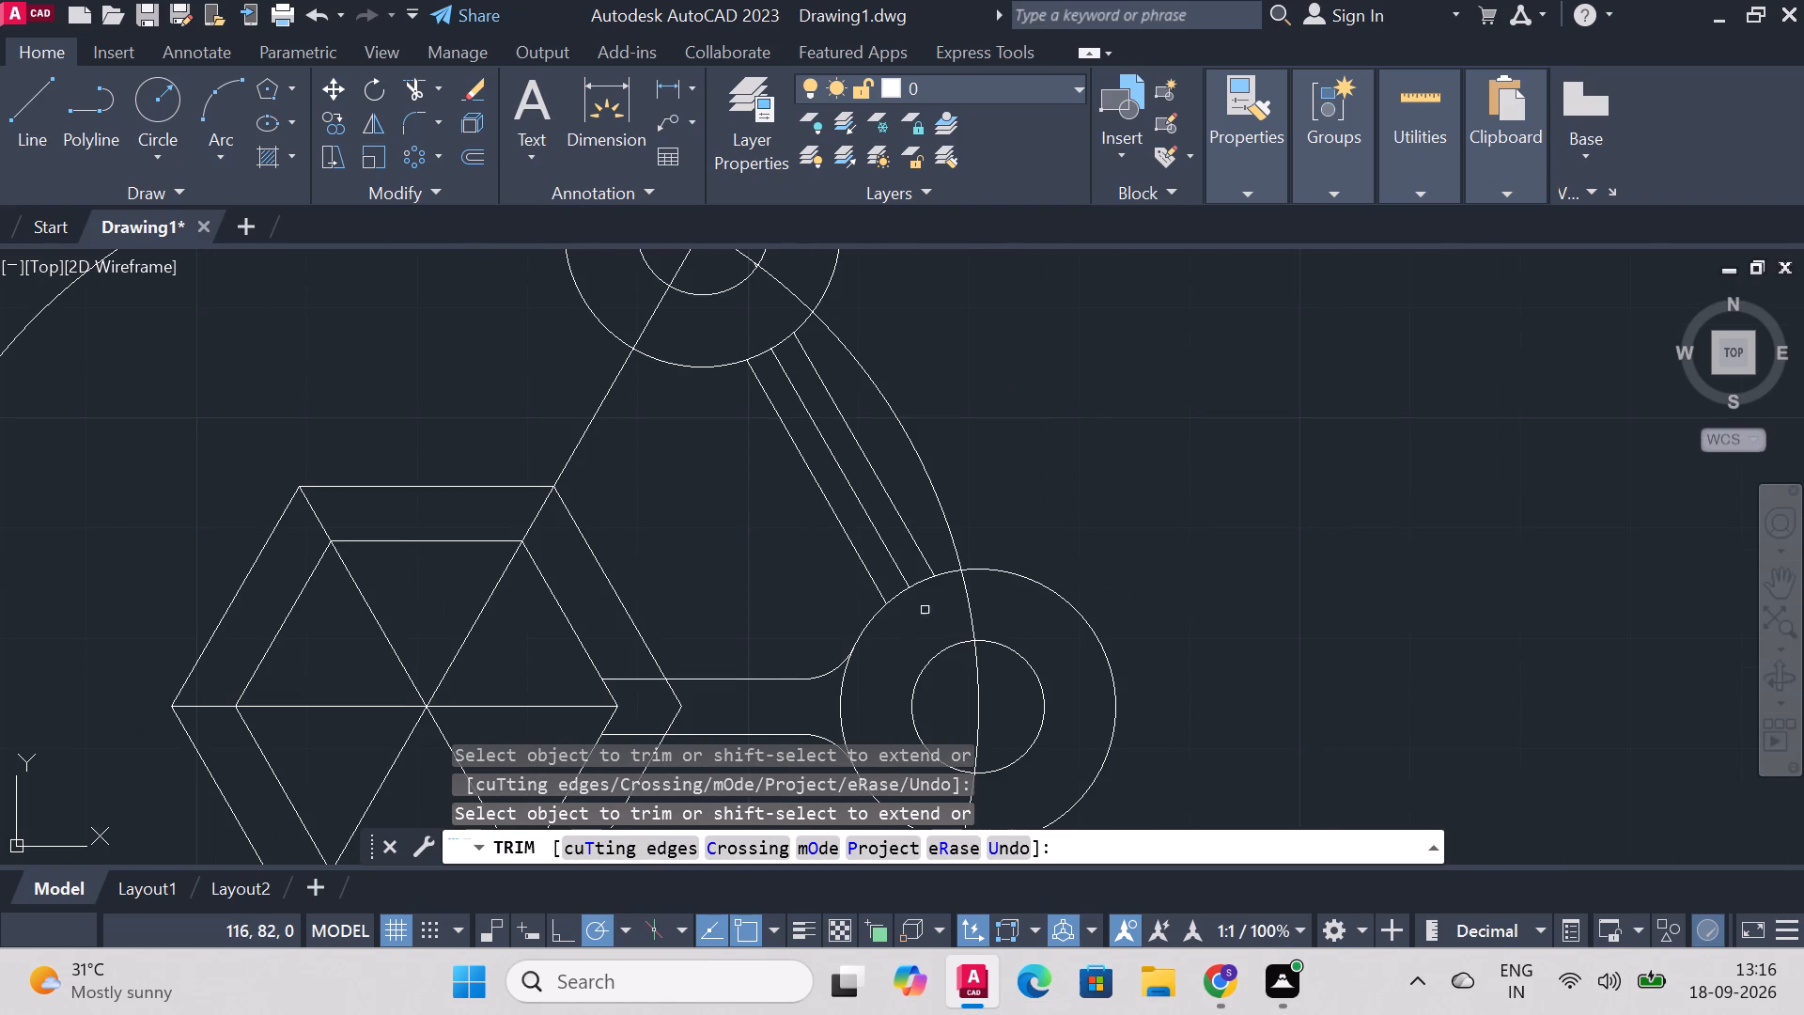
Remove the middle of the three linking lines, keeping the two offset lines.
{"action": "left_click", "coordinate": [867, 511]}
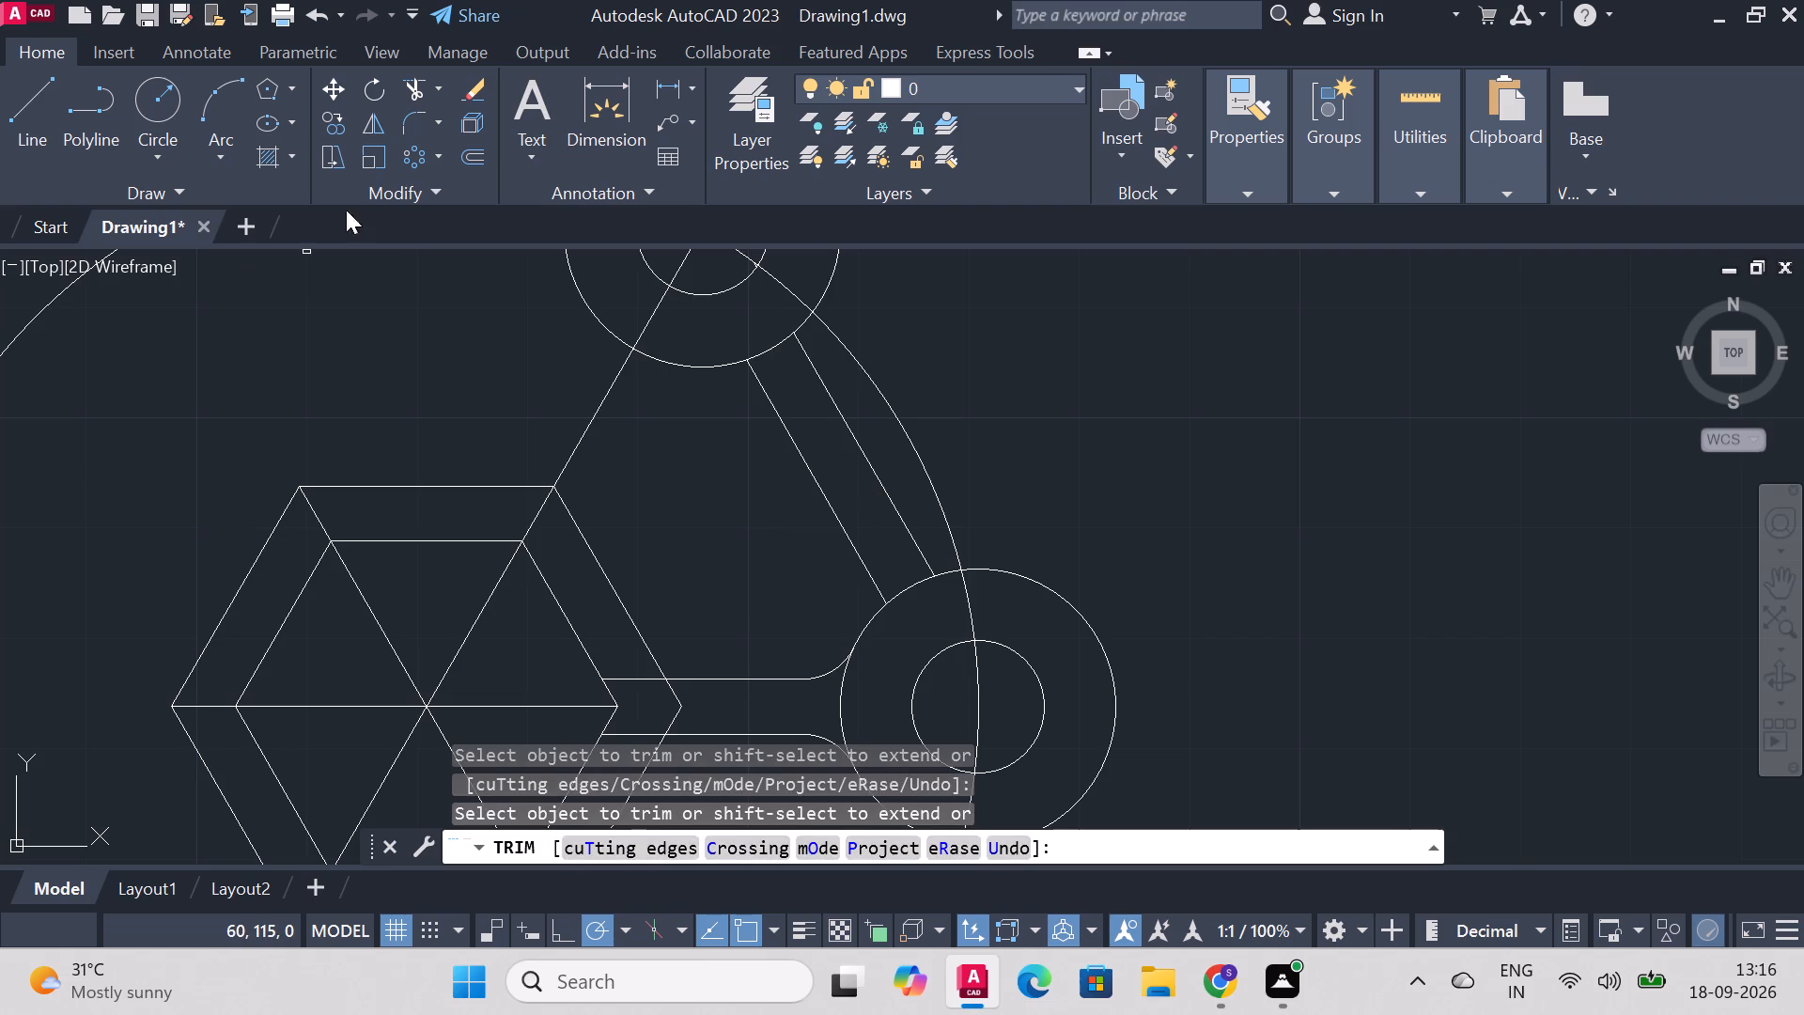
Fillet both linking lines to the upper-right 25 diameter circle with radius 5.
{"action": "left_click", "coordinate": [418, 126]}
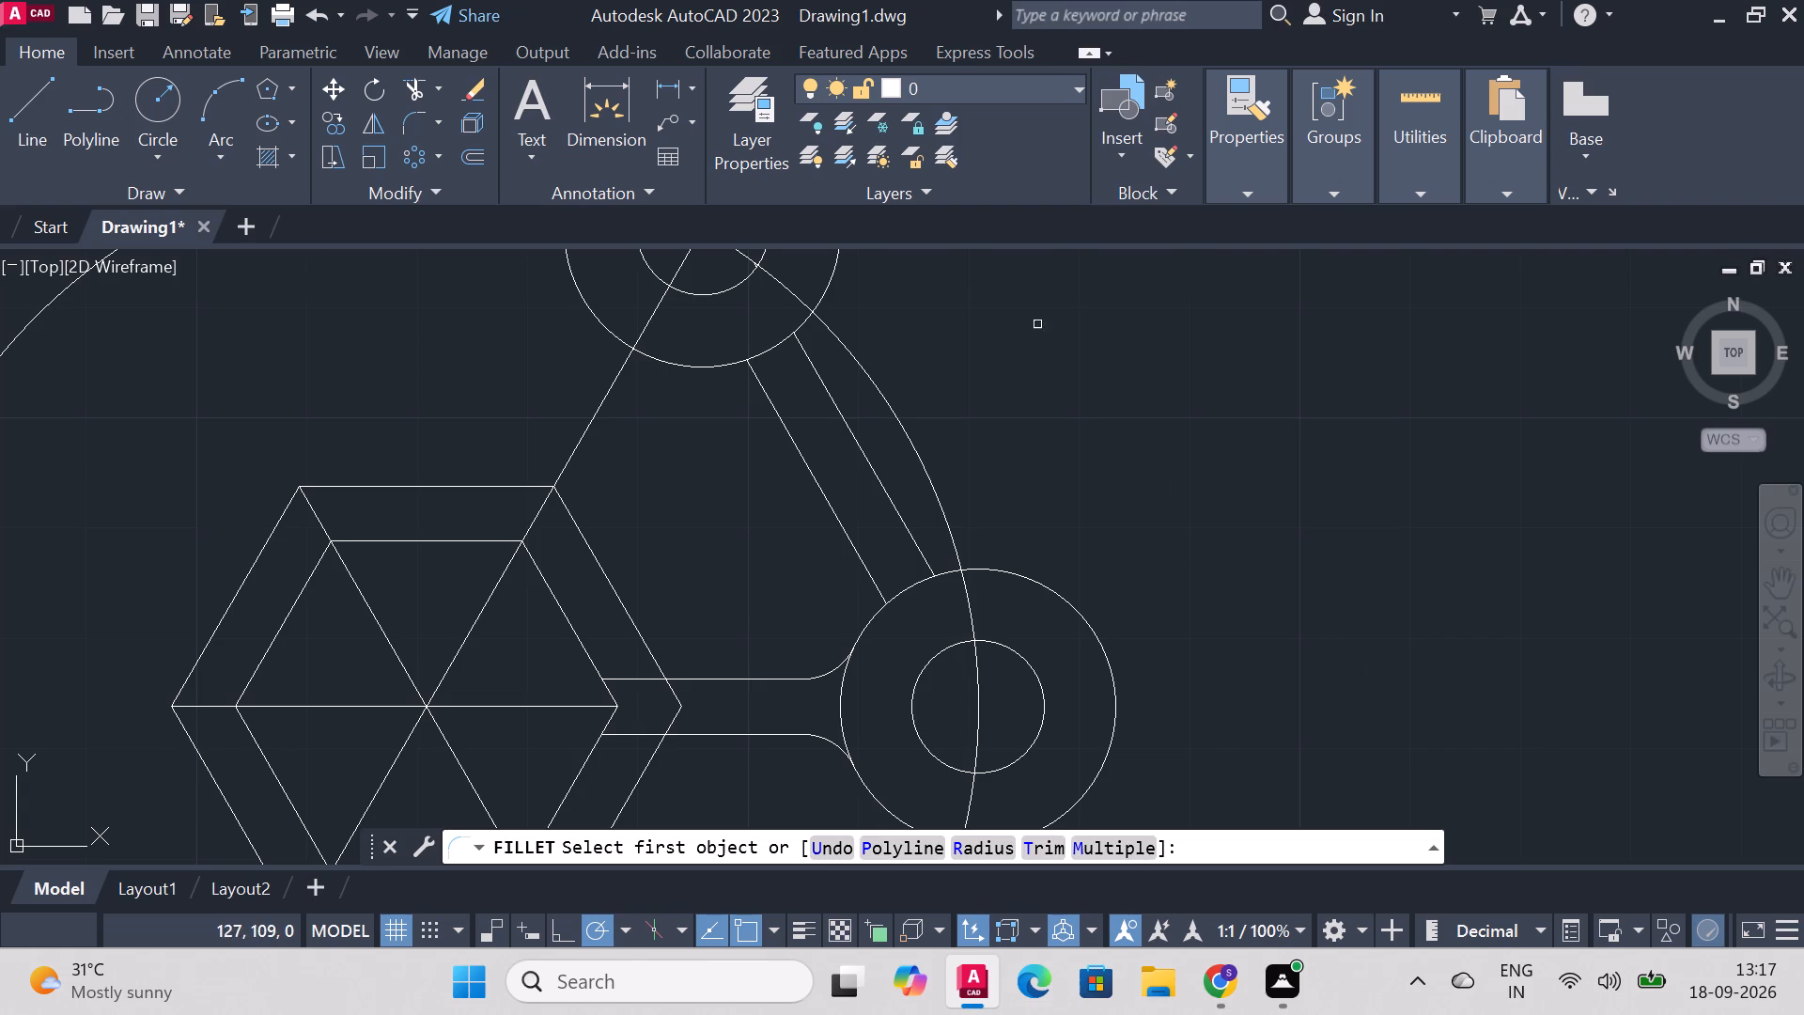
{"action": "left_click", "coordinate": [755, 372]}
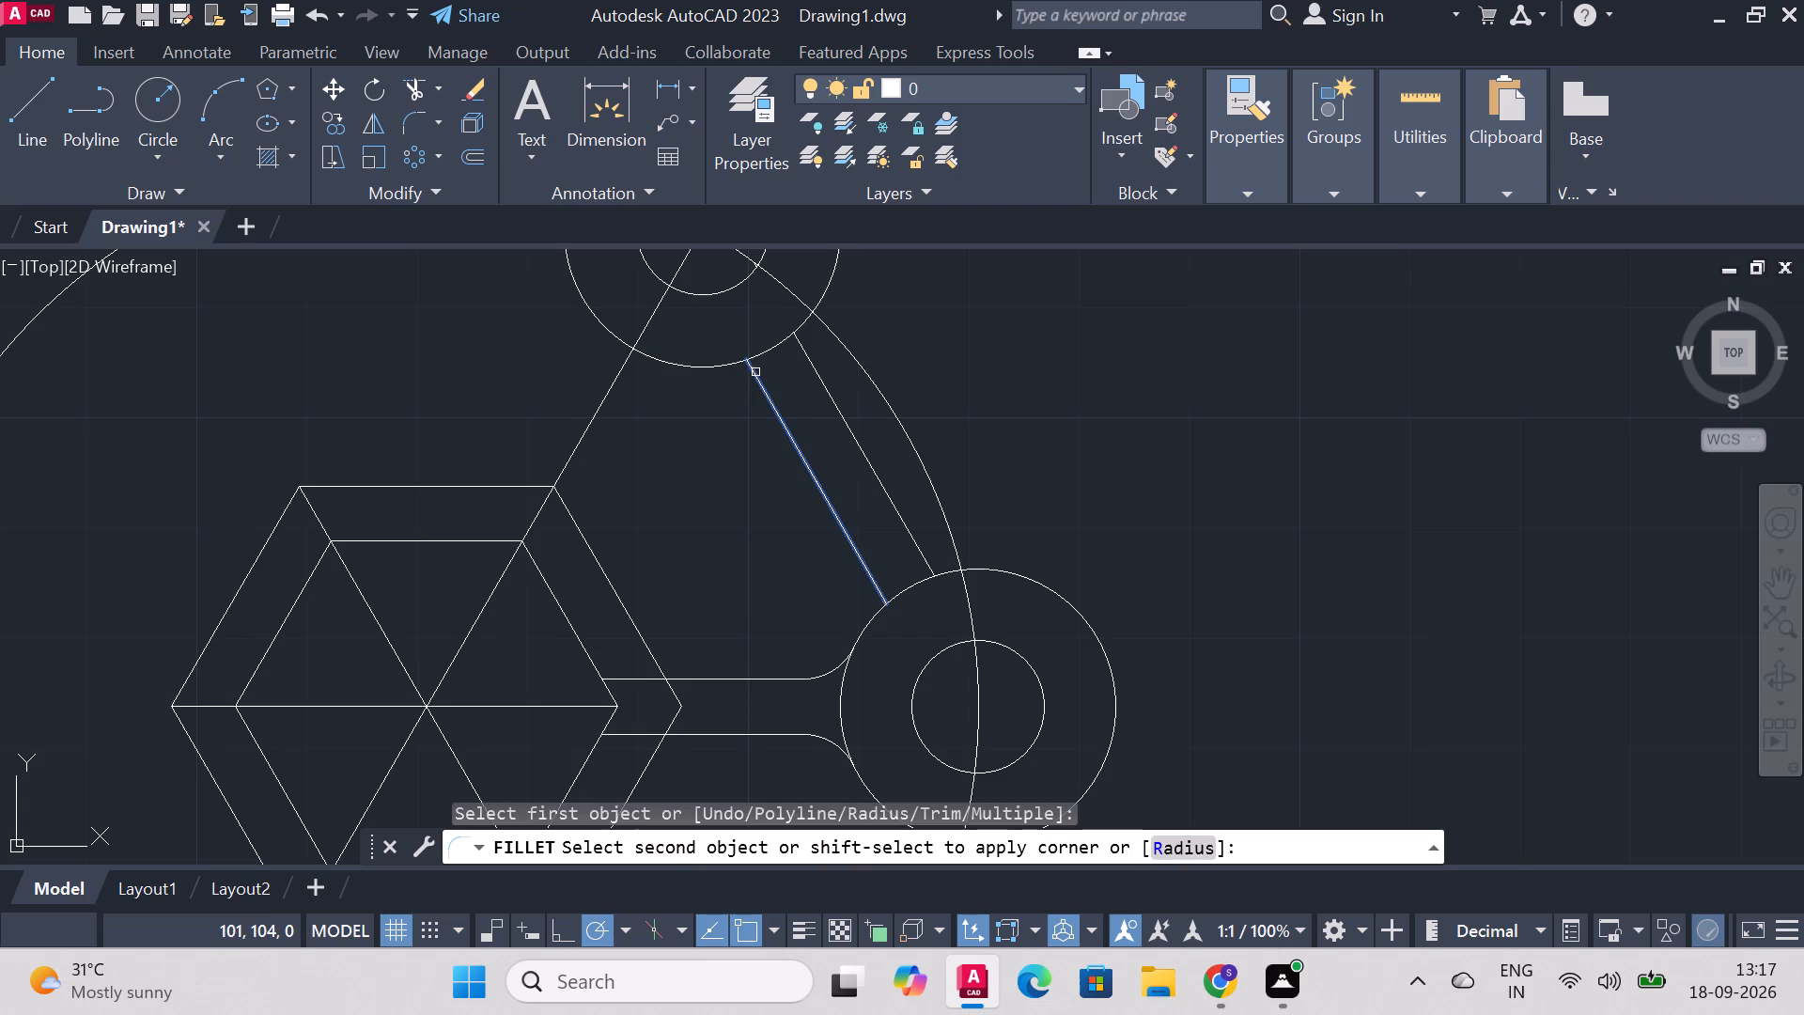
{"action": "left_click", "coordinate": [728, 366]}
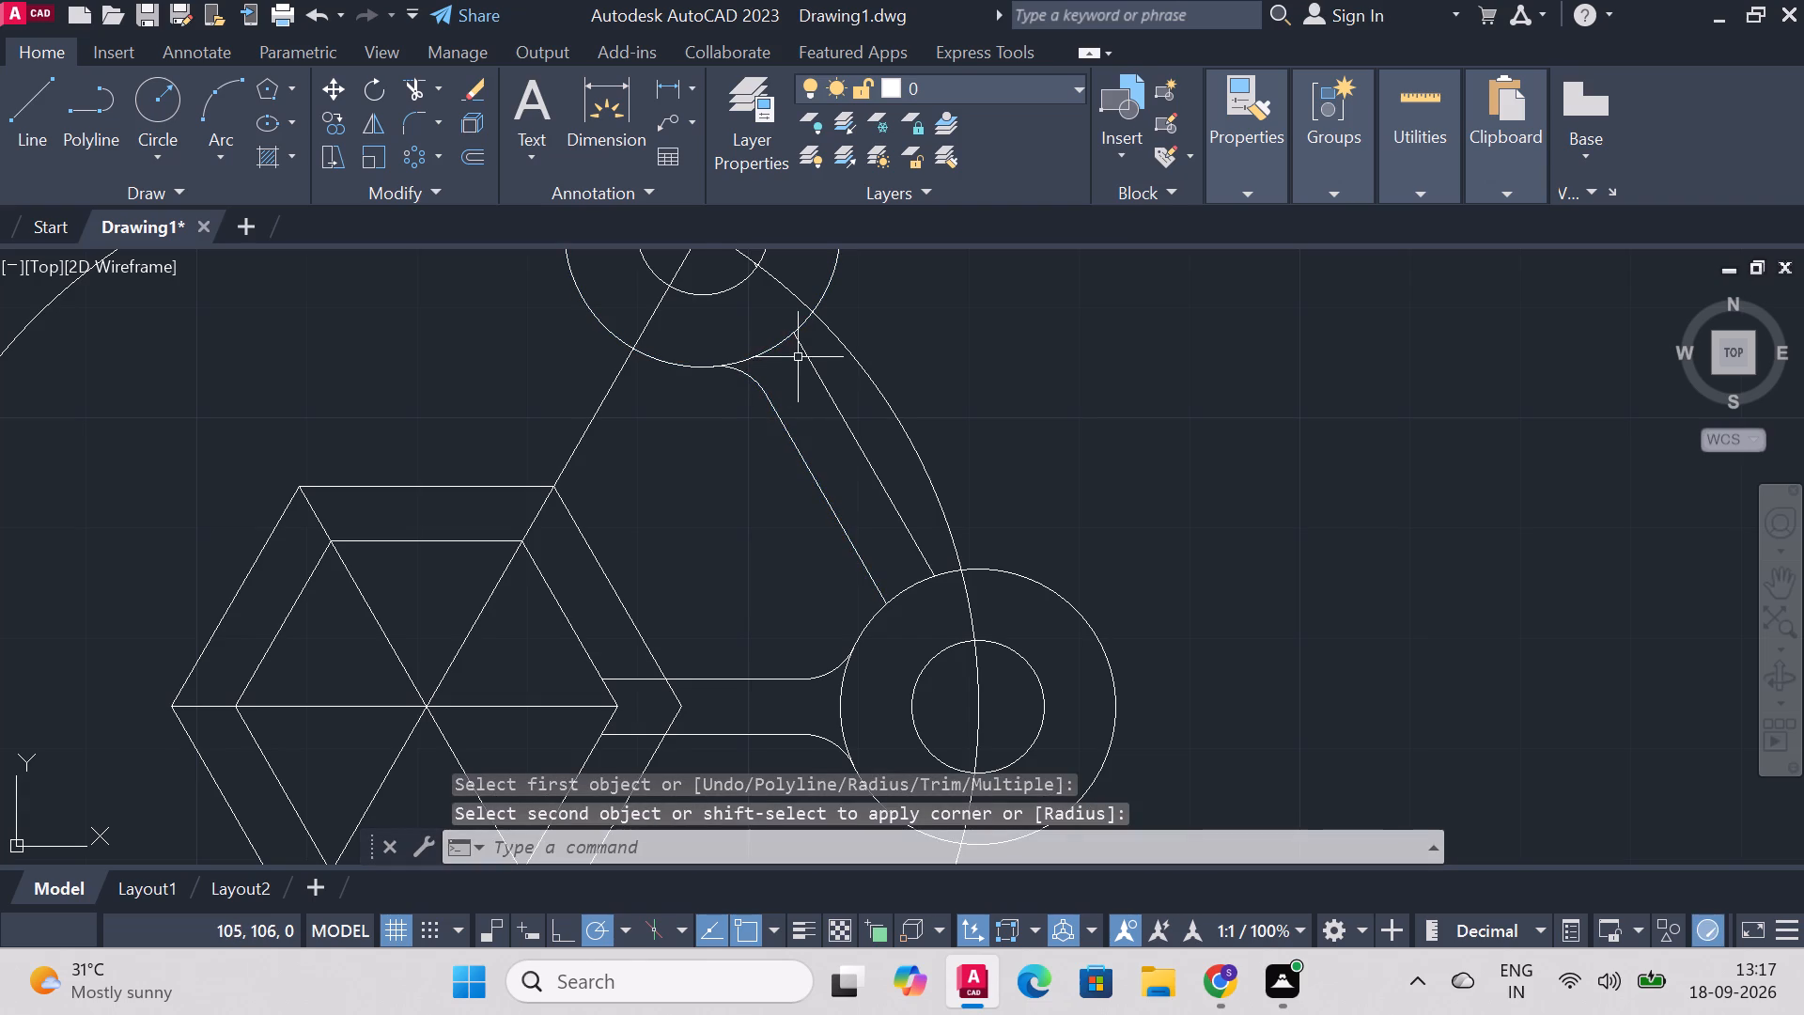
{"action": "right_click", "coordinate": [1140, 427]}
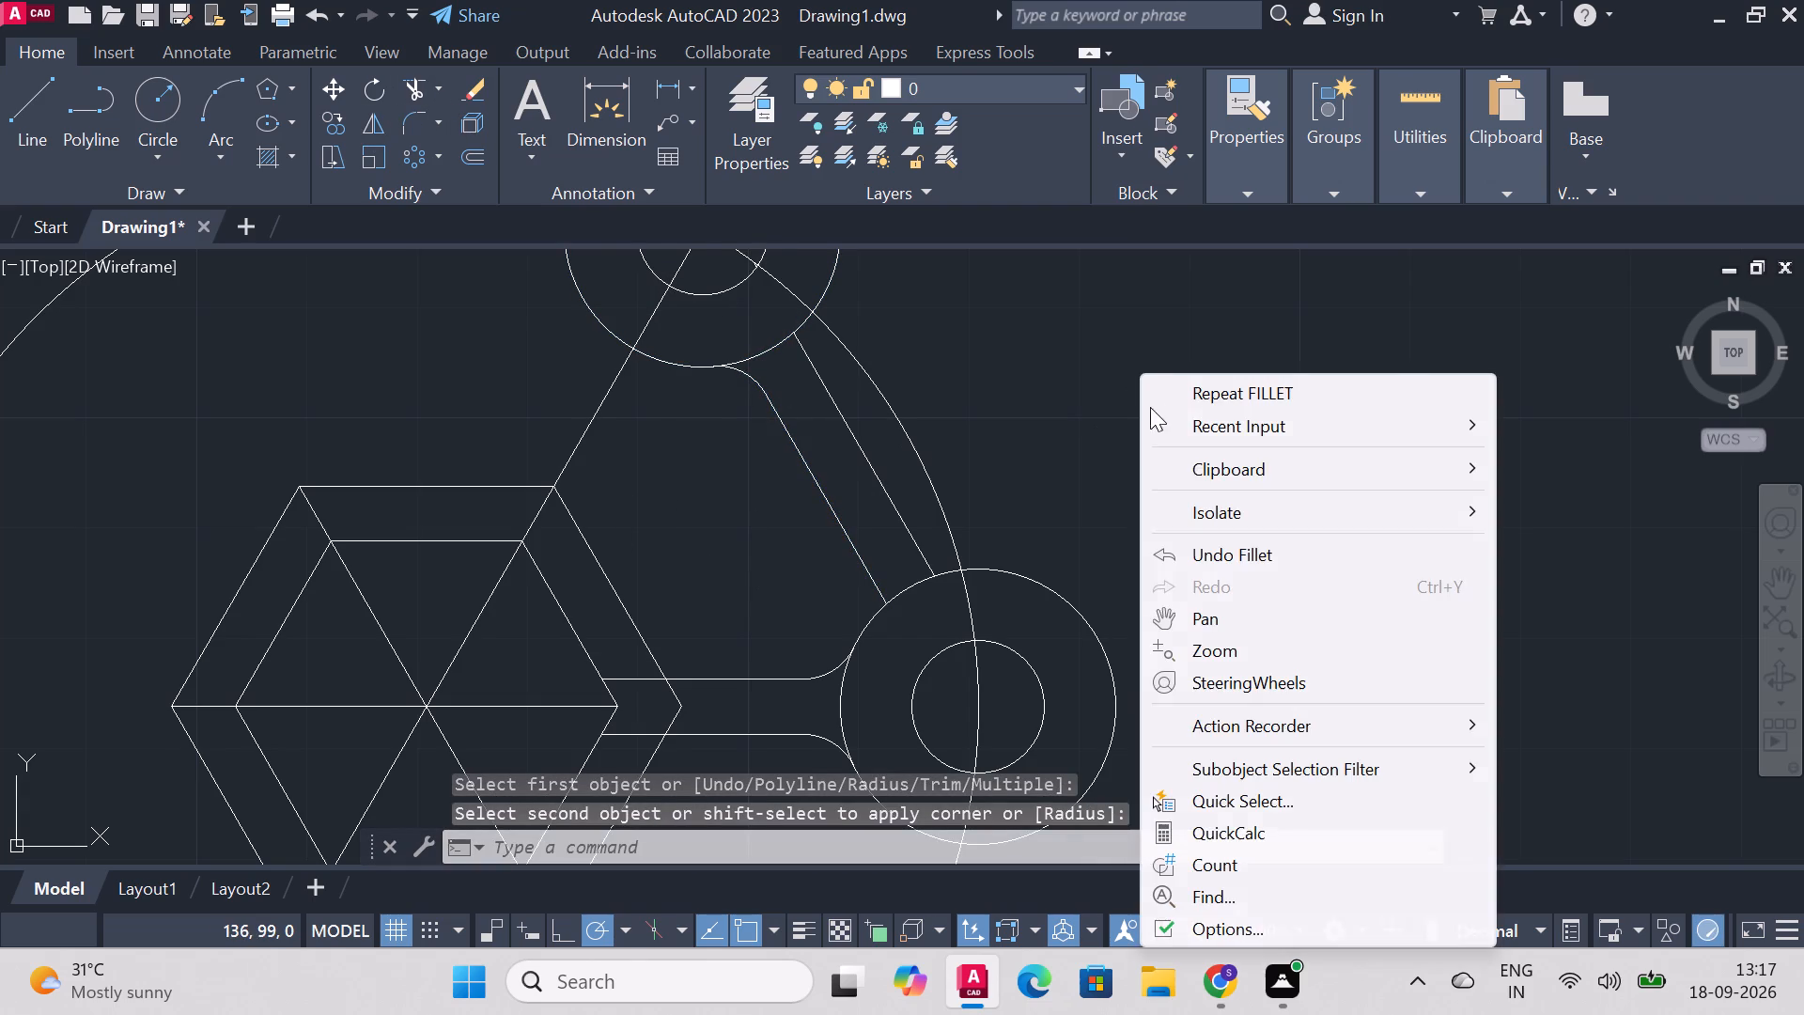
{"action": "left_click", "coordinate": [1206, 398]}
{"action": "left_click", "coordinate": [809, 357]}
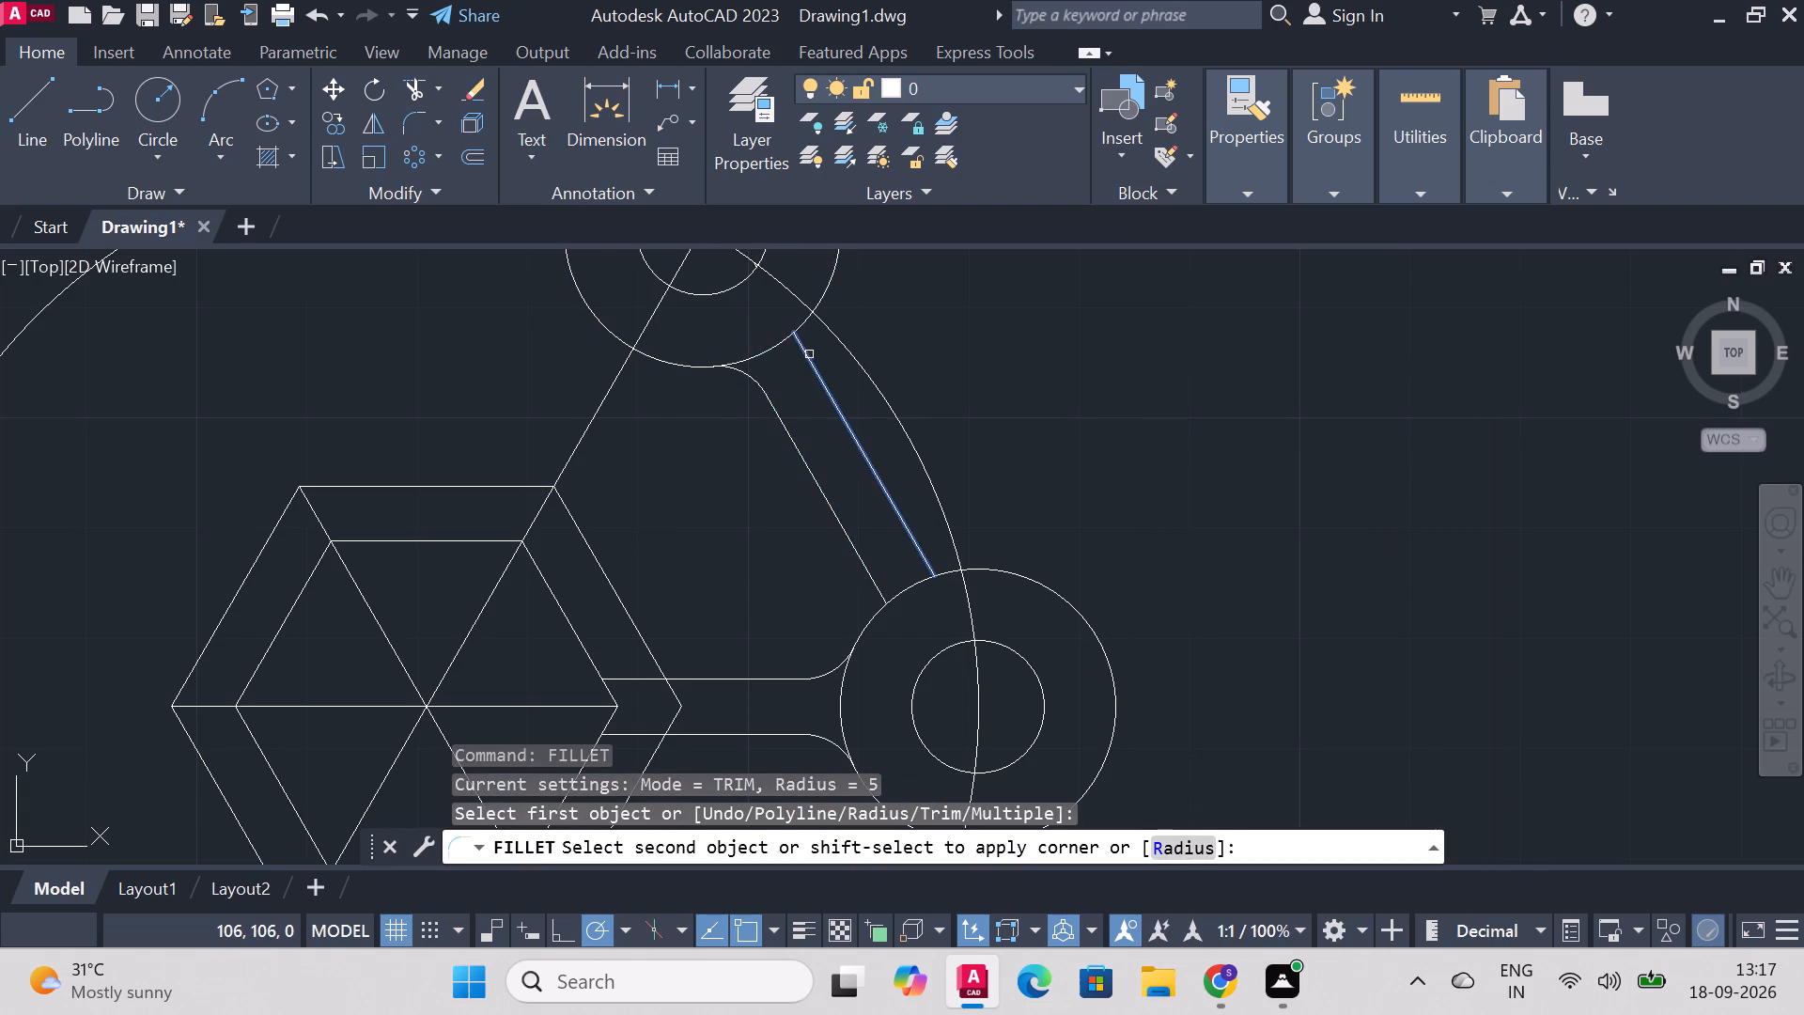
{"action": "left_click", "coordinate": [804, 326]}
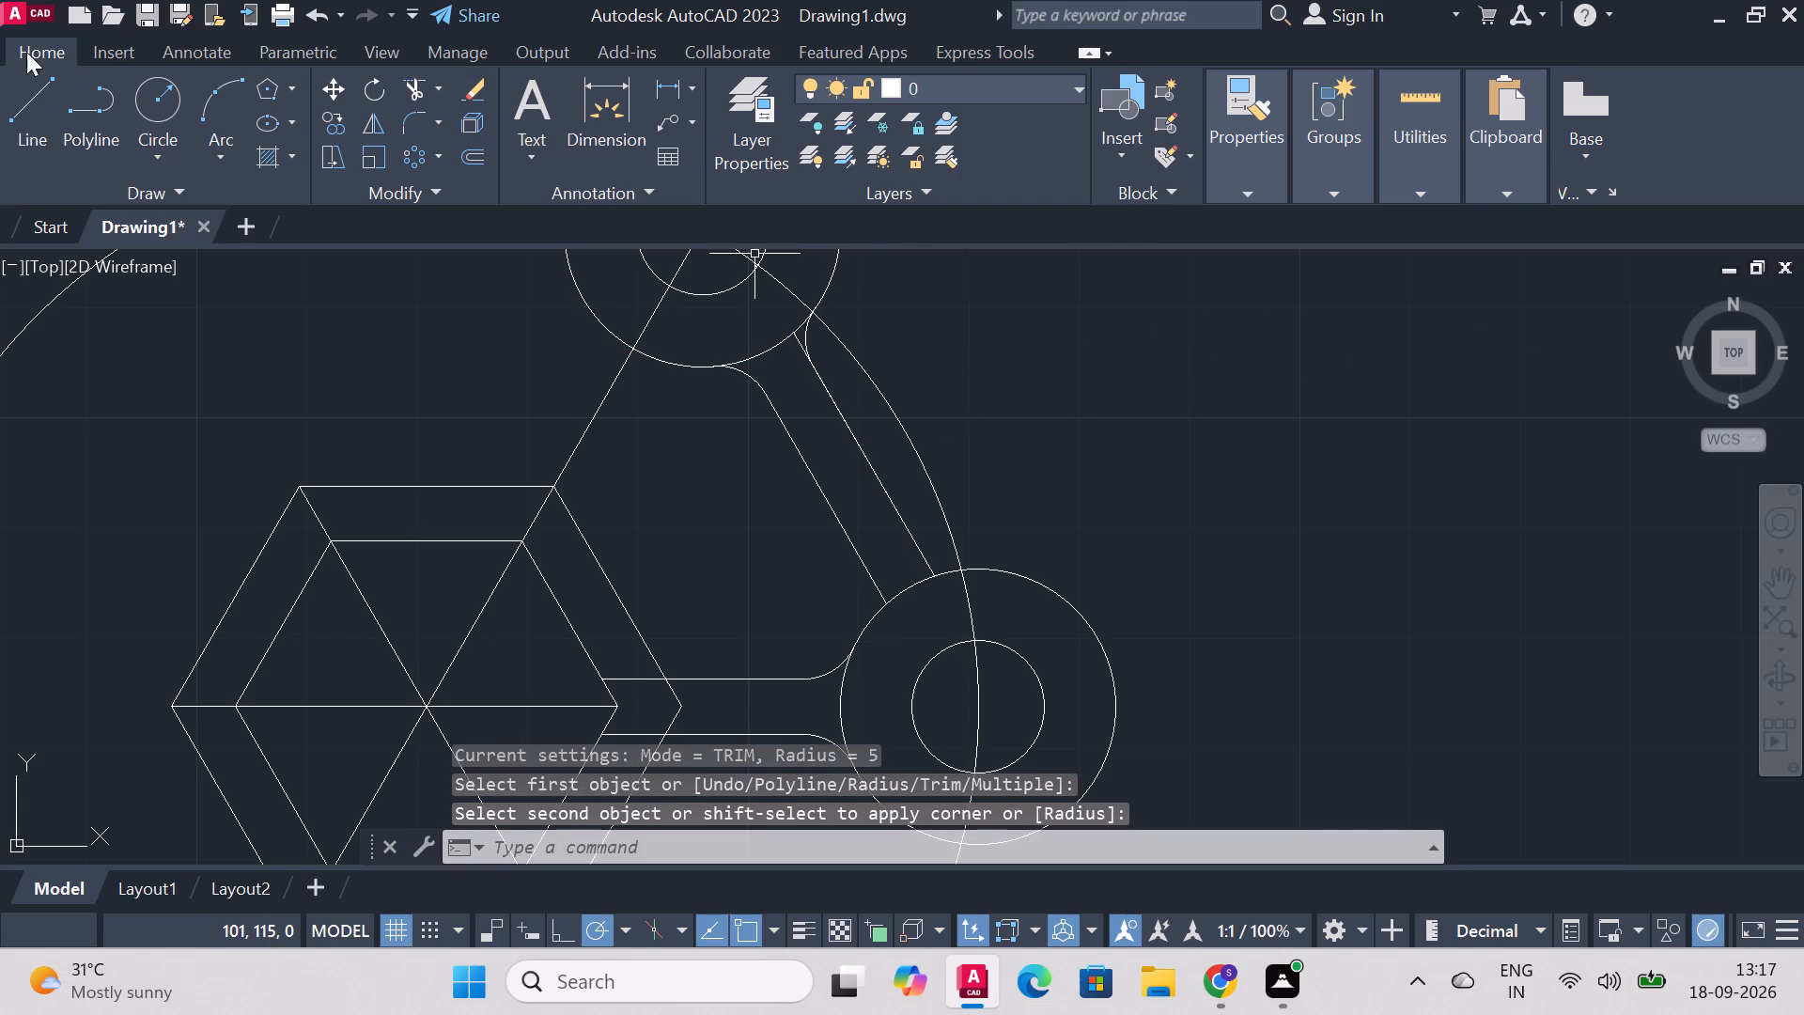
Trim the leftover end of the outer linking line beyond its fillet at the upper-right circle.
{"action": "left_click", "coordinate": [403, 76]}
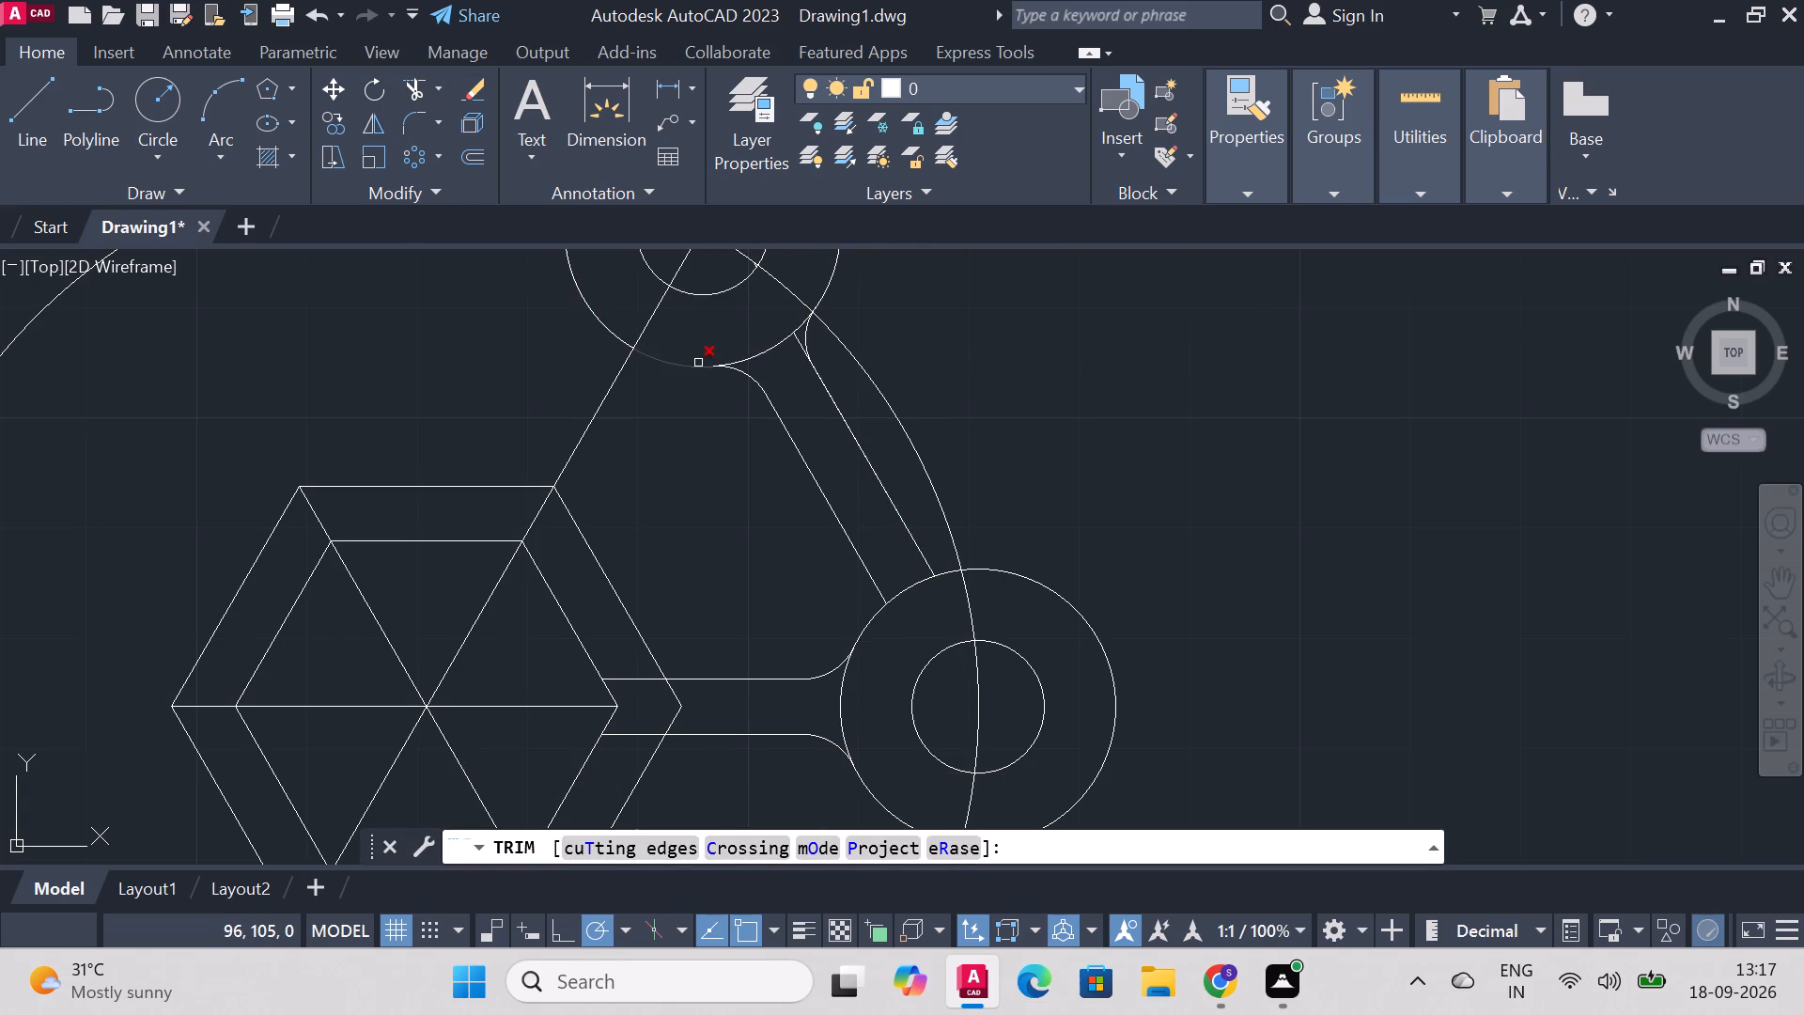
{"action": "scroll", "coordinate": [677, 300], "scroll_direction": "up", "scroll_amount": 2}
{"action": "left_click", "coordinate": [983, 409]}
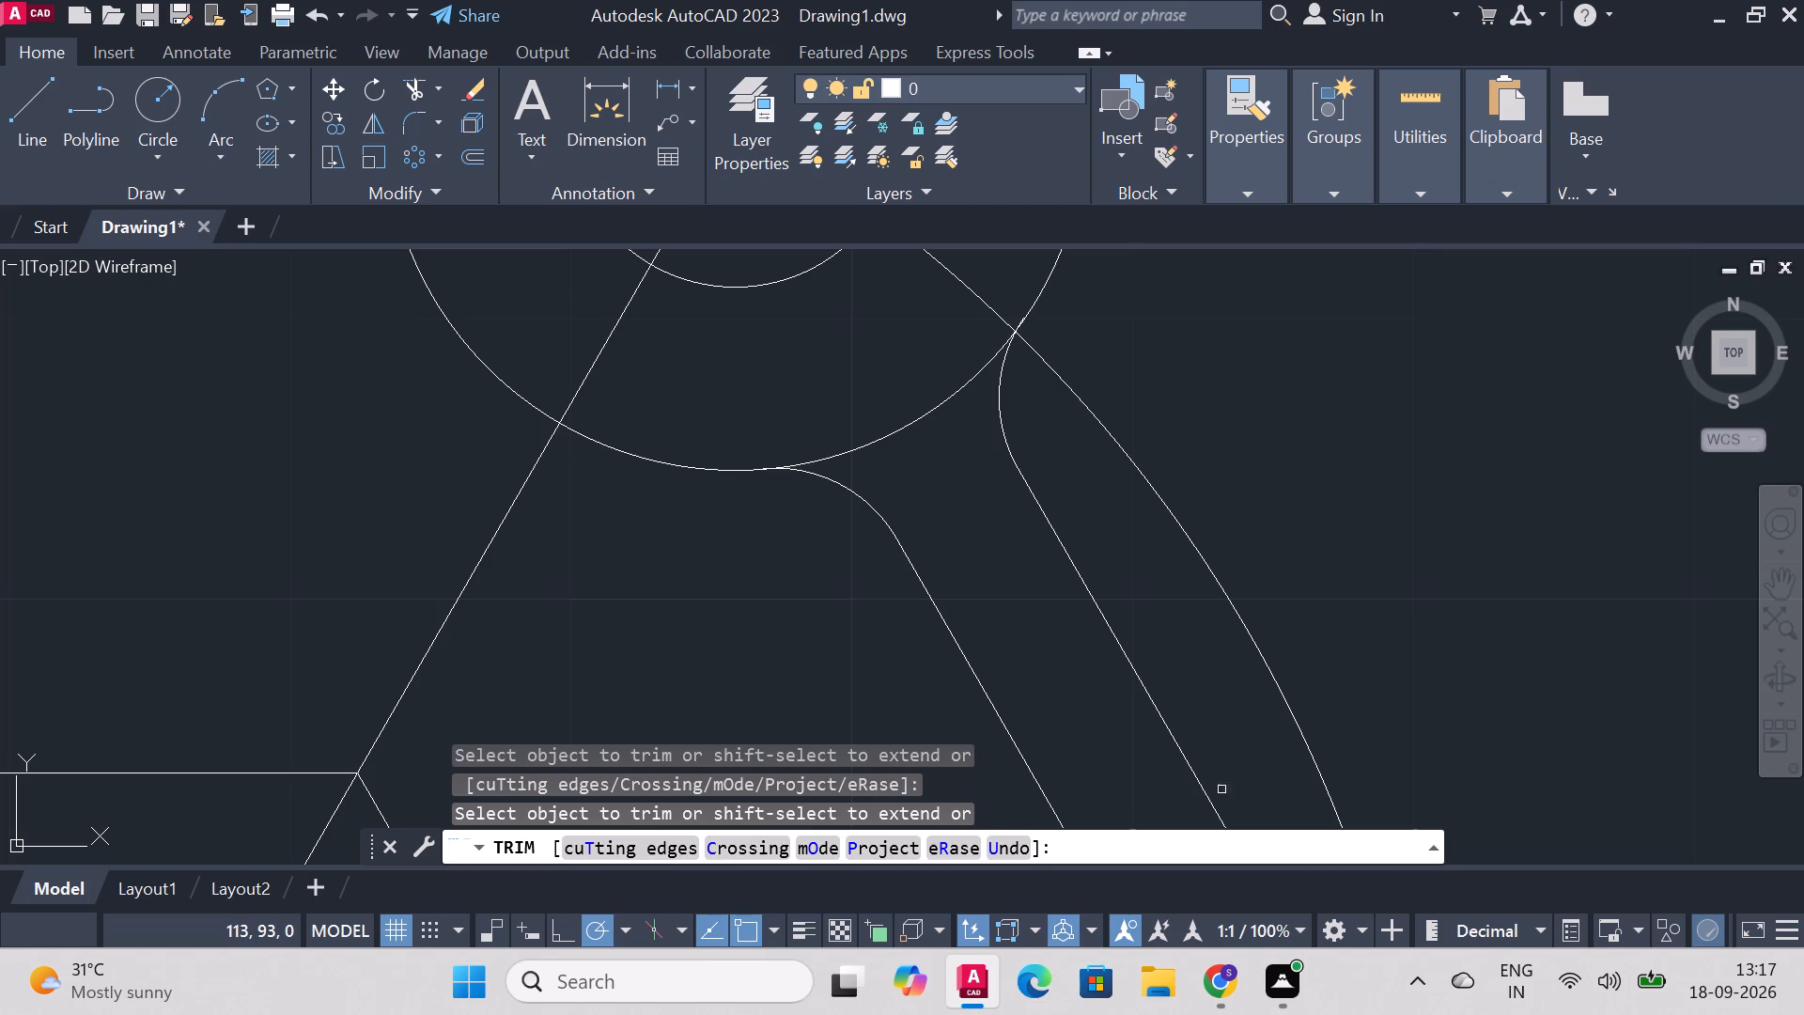
{"action": "scroll", "coordinate": [1021, 253], "scroll_direction": "up", "scroll_amount": 3}
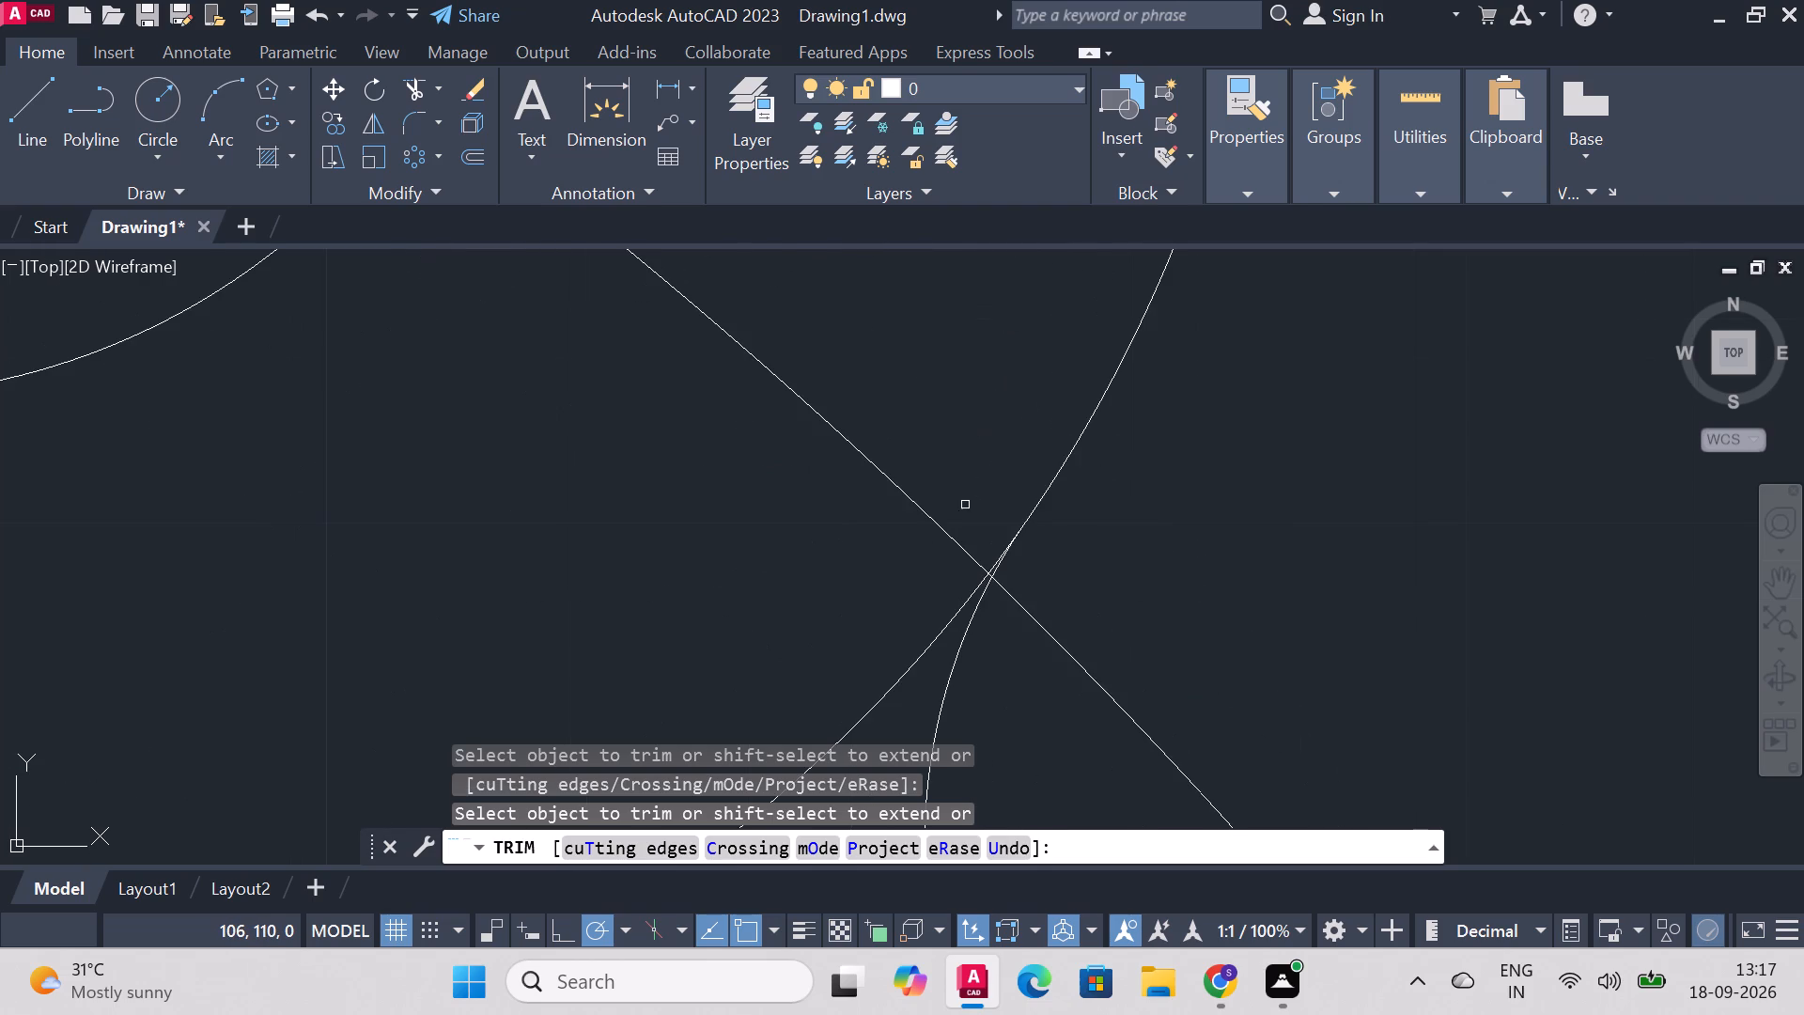
{"action": "scroll", "coordinate": [975, 504], "scroll_direction": "down", "scroll_amount": 4}
{"action": "scroll", "coordinate": [1252, 512], "scroll_direction": "down", "scroll_amount": 4}
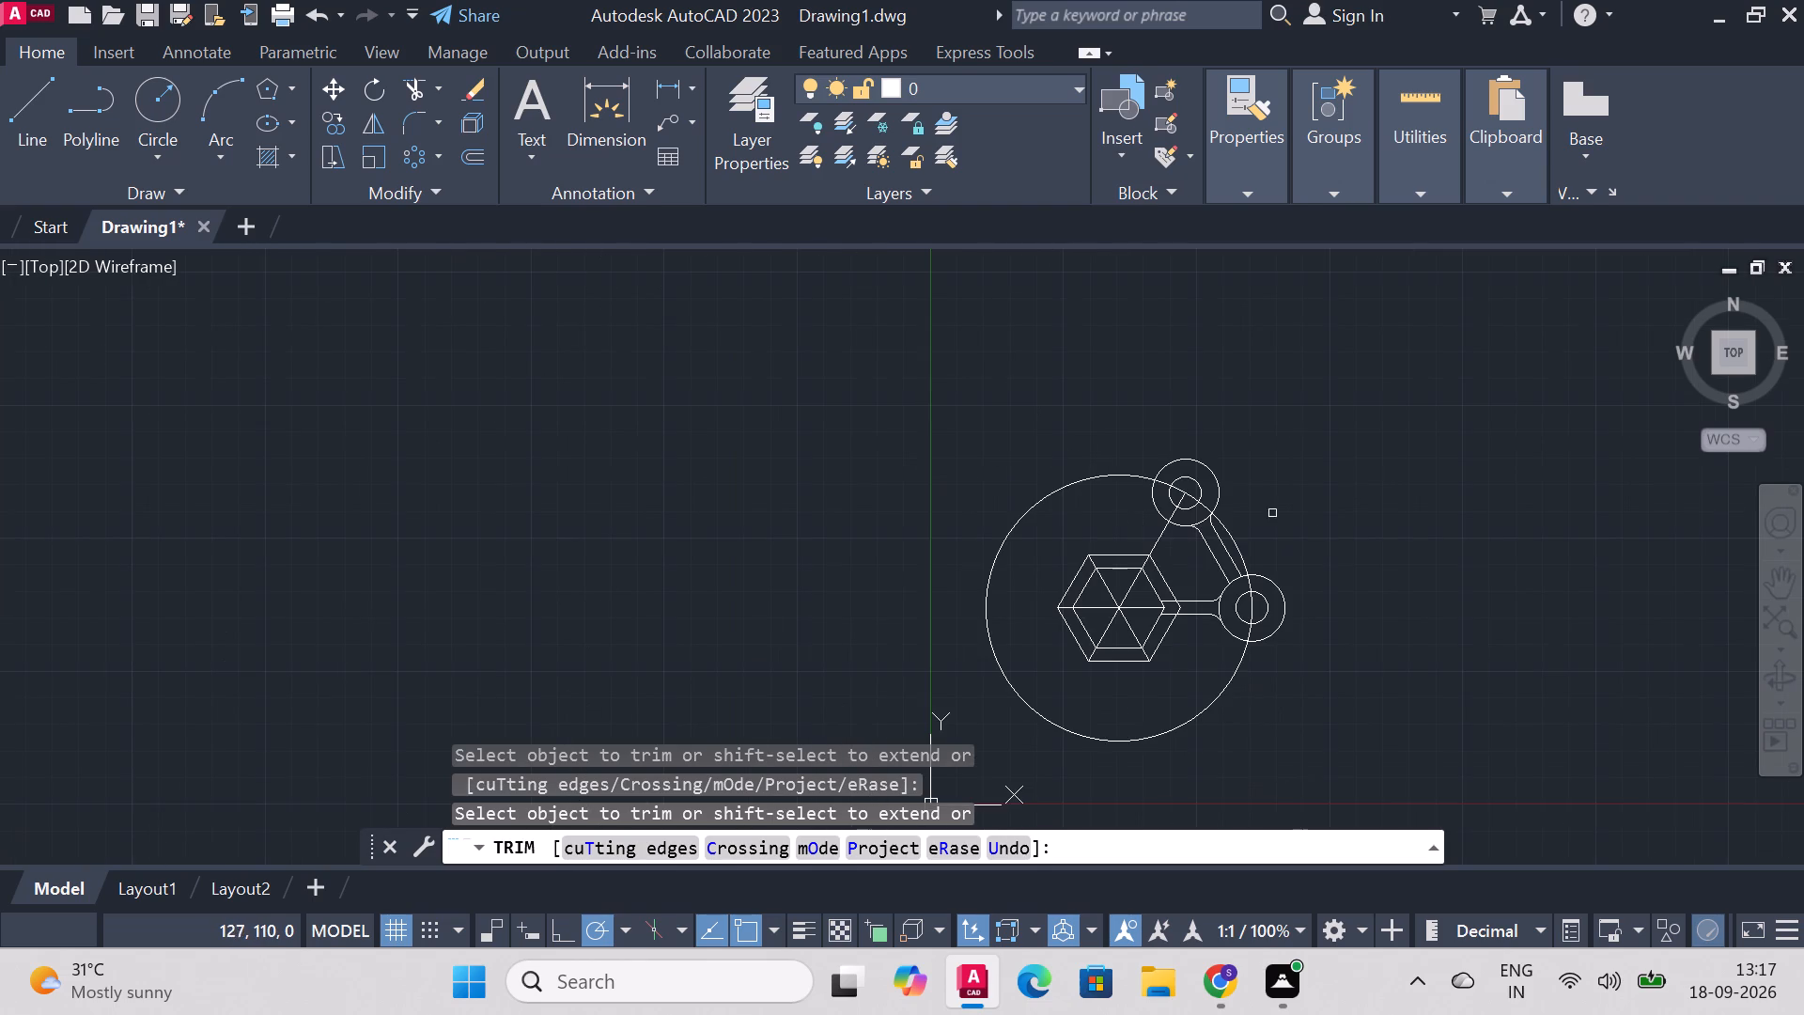
Trim the outer hexagon's edges between the two lines of the right horizontal arm.
{"action": "scroll", "coordinate": [1370, 549], "scroll_direction": "up", "scroll_amount": 1}
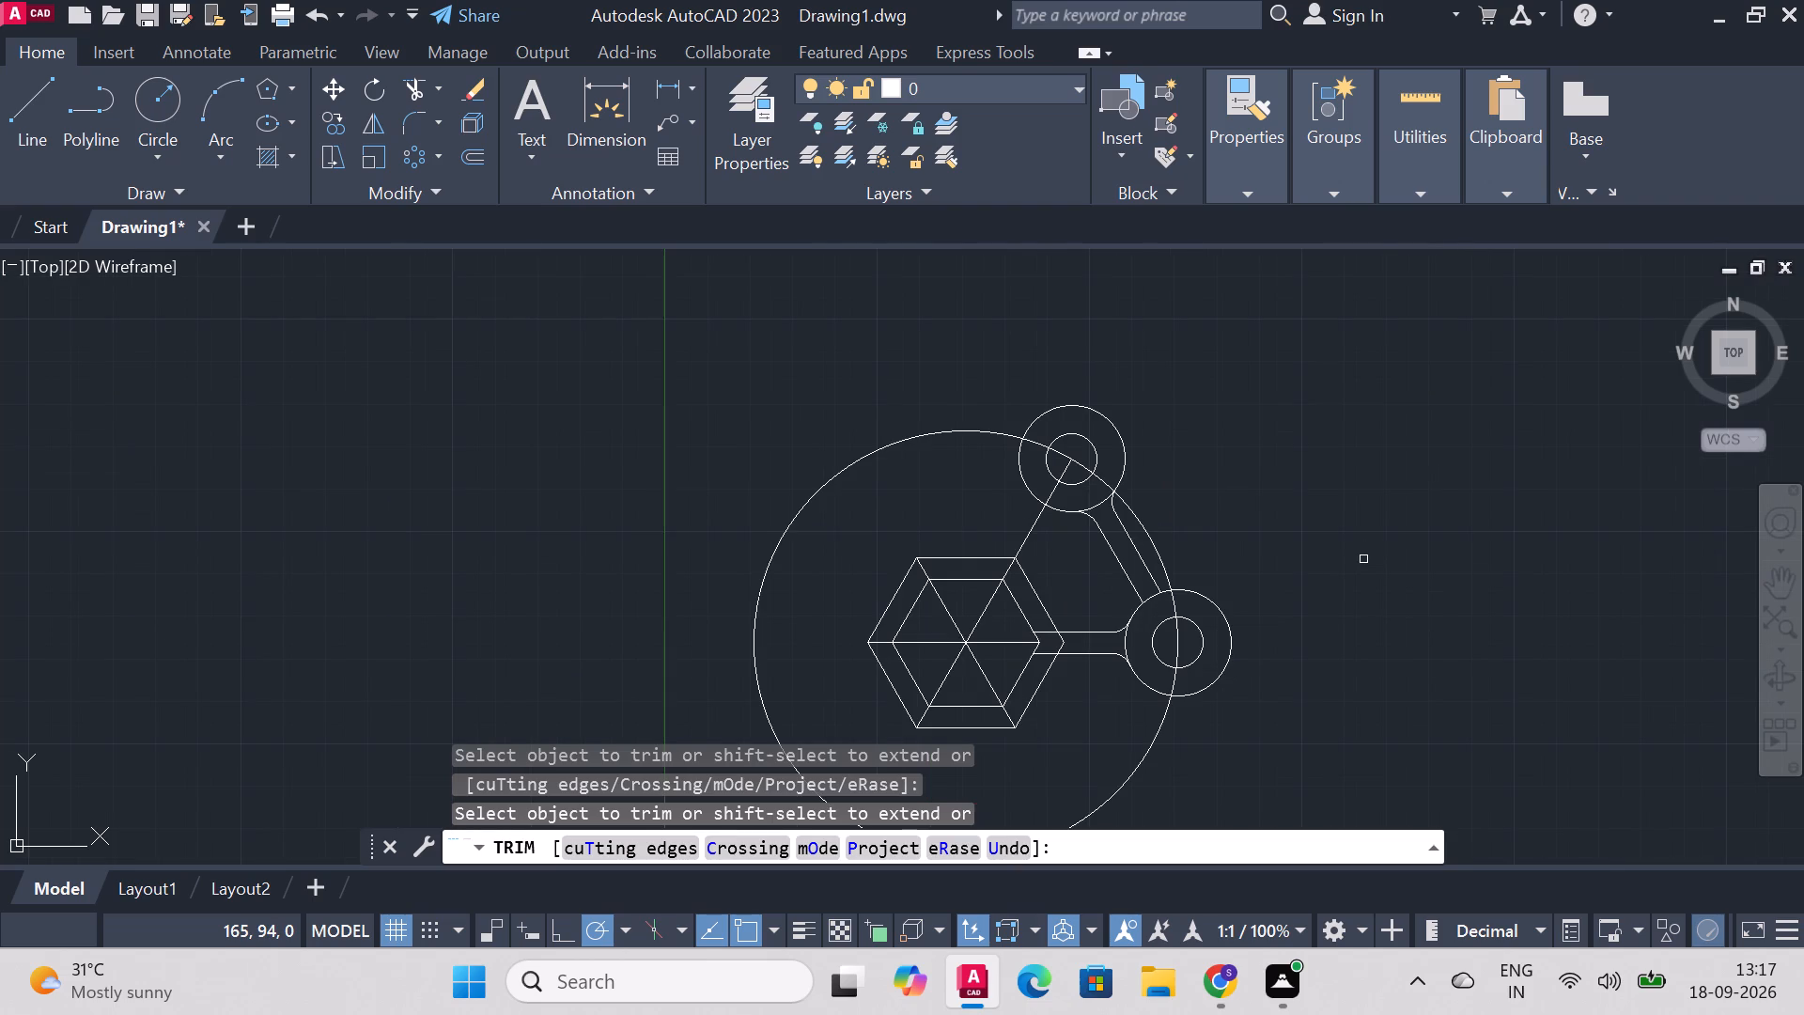
{"action": "scroll", "coordinate": [1095, 689], "scroll_direction": "up", "scroll_amount": 2}
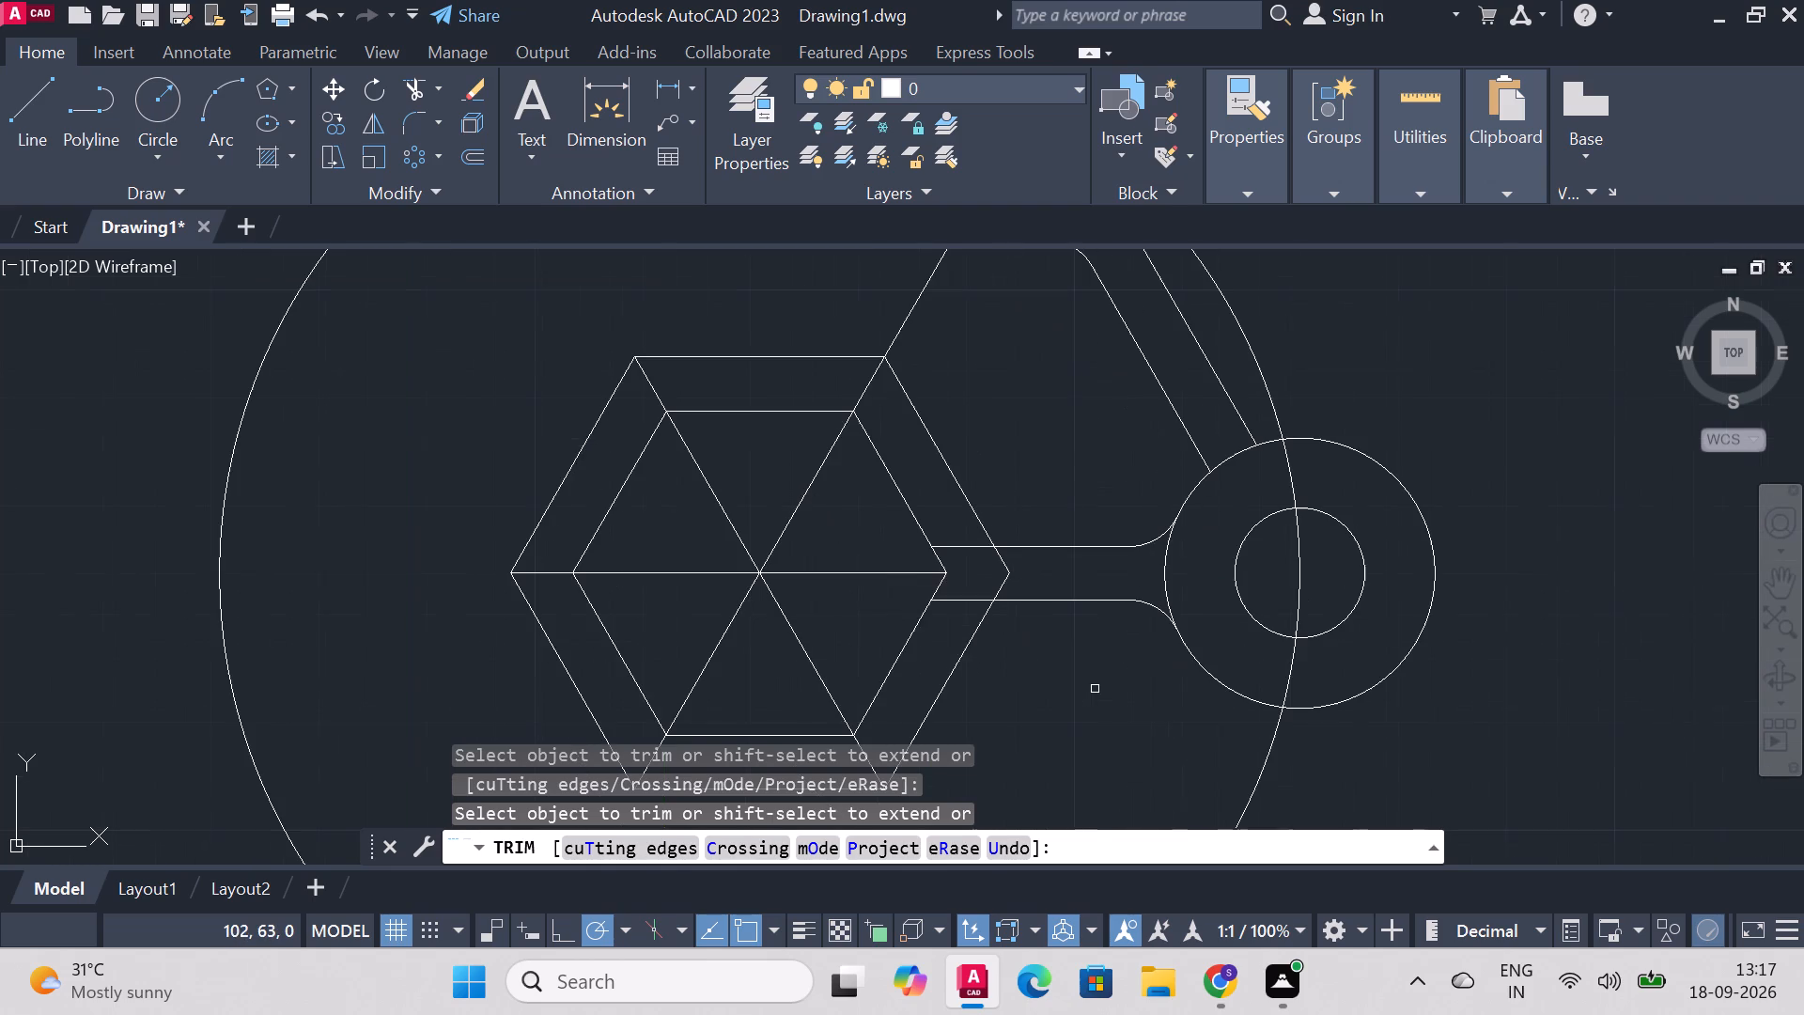
{"action": "left_click", "coordinate": [1006, 559]}
{"action": "left_click", "coordinate": [1003, 579]}
{"action": "scroll", "coordinate": [993, 386], "scroll_direction": "down", "scroll_amount": 1}
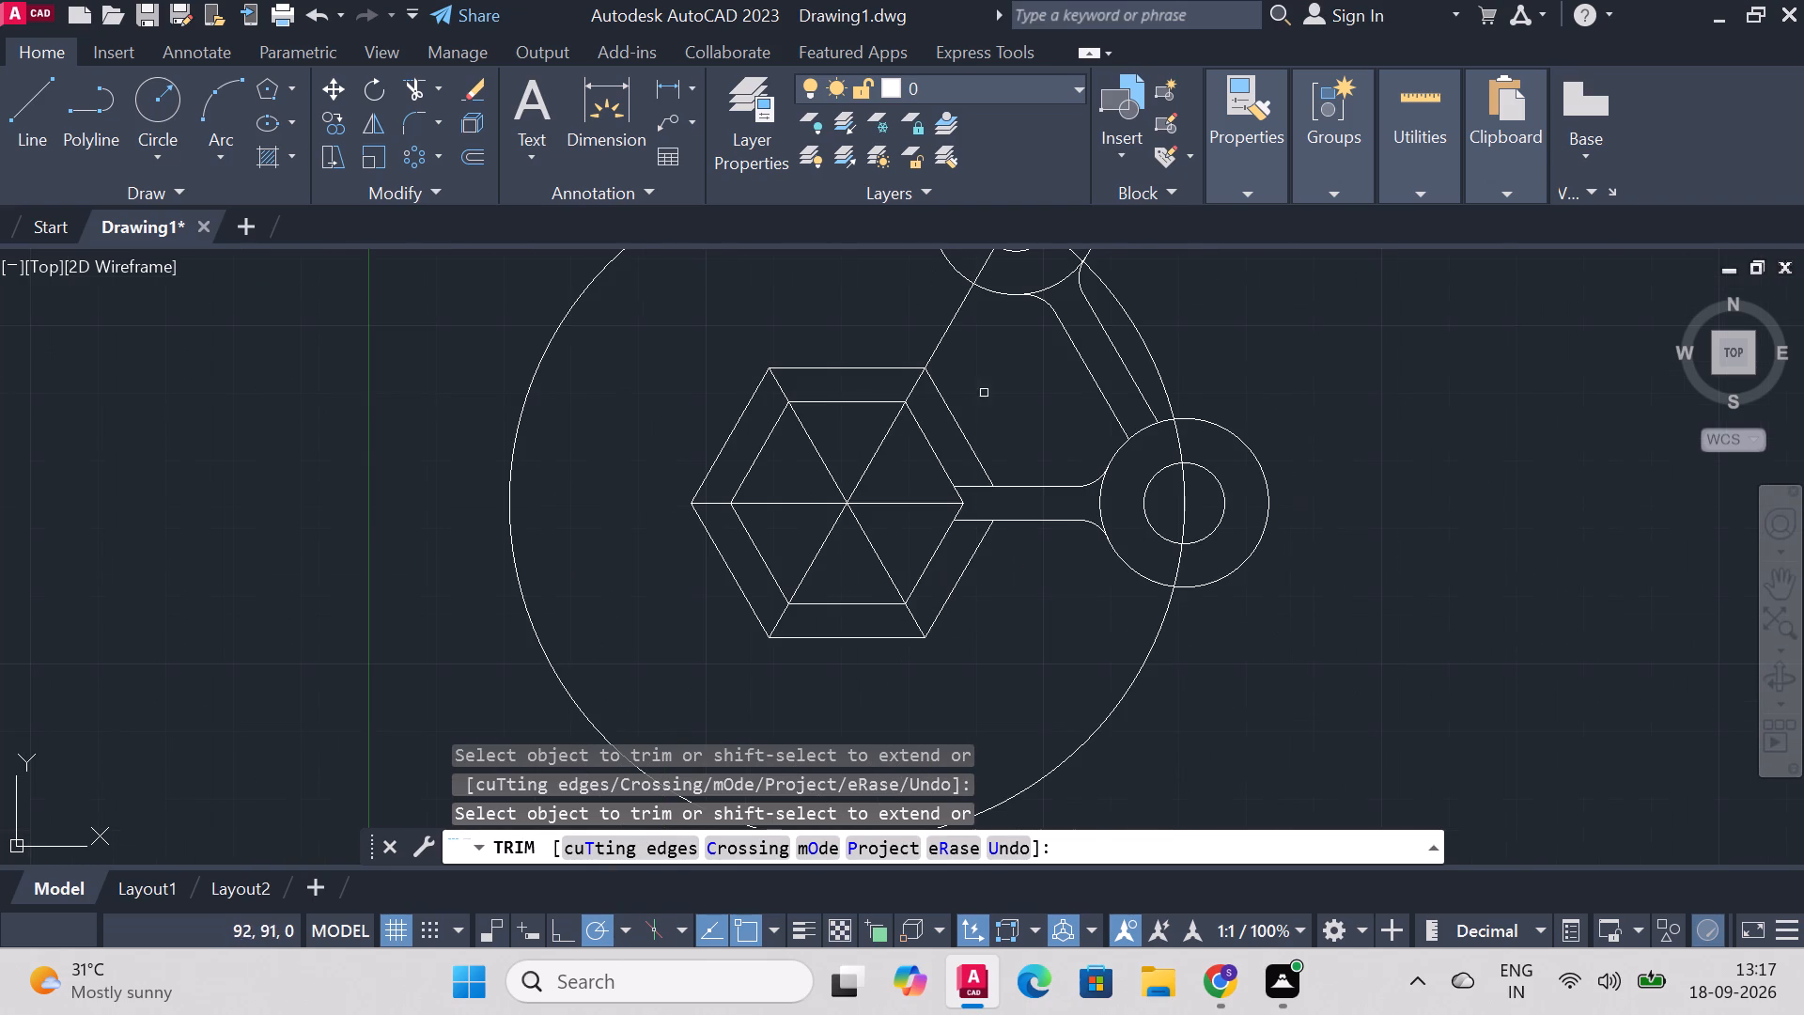
Trim away the diagonal construction line running from the outer hexagon to the centre of the upper-right circle pair.
{"action": "left_click", "coordinate": [939, 338]}
{"action": "scroll", "coordinate": [984, 335], "scroll_direction": "down", "scroll_amount": 2}
{"action": "scroll", "coordinate": [983, 262], "scroll_direction": "up", "scroll_amount": 1}
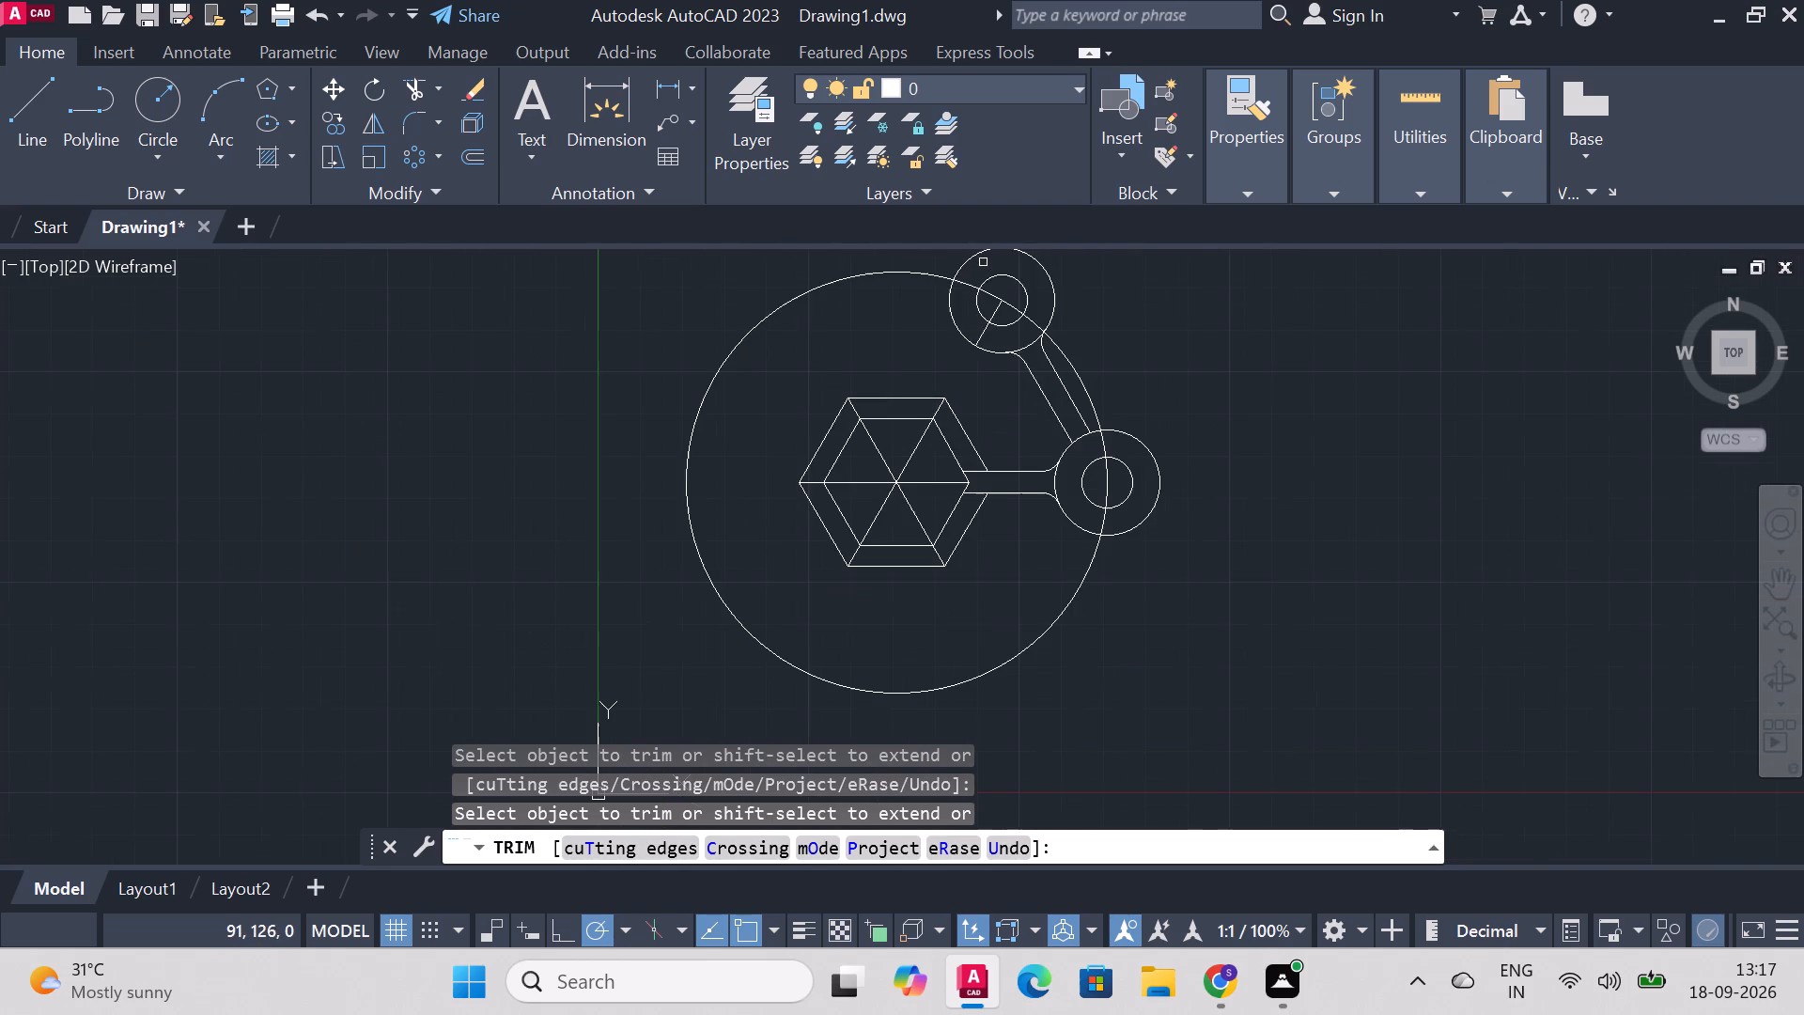
{"action": "left_click", "coordinate": [984, 334]}
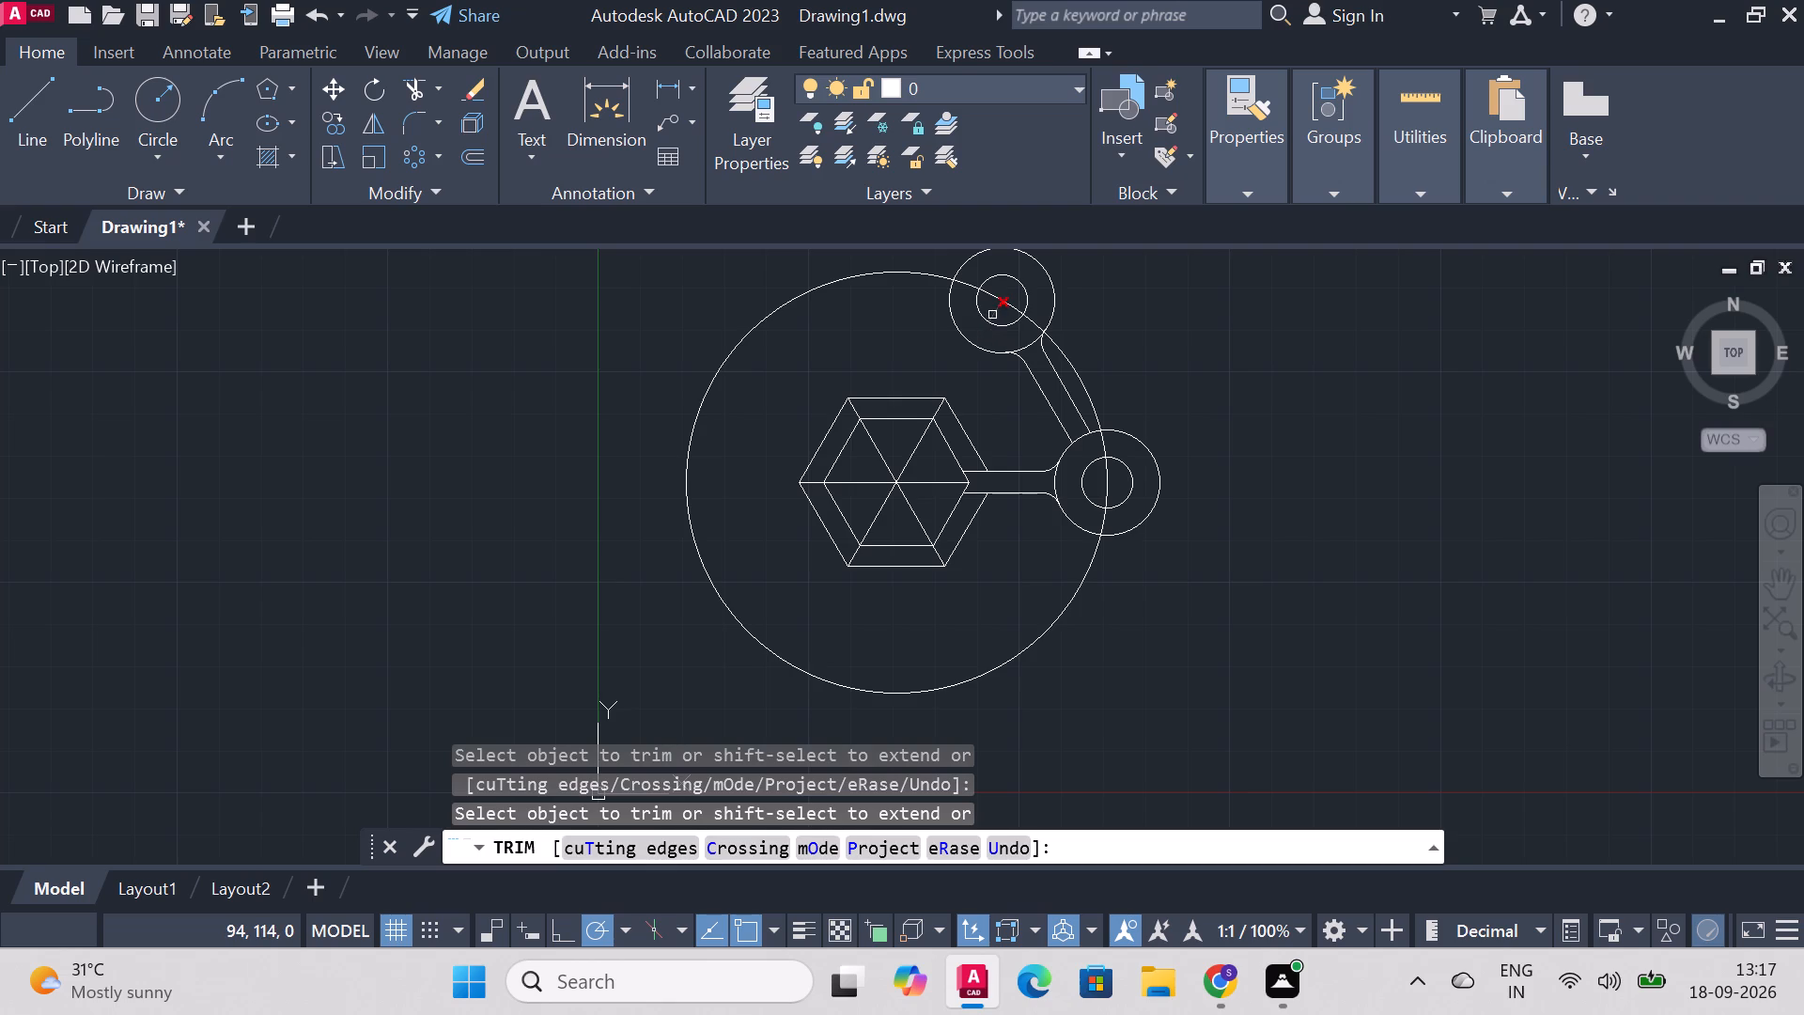
{"action": "left_click", "coordinate": [995, 313]}
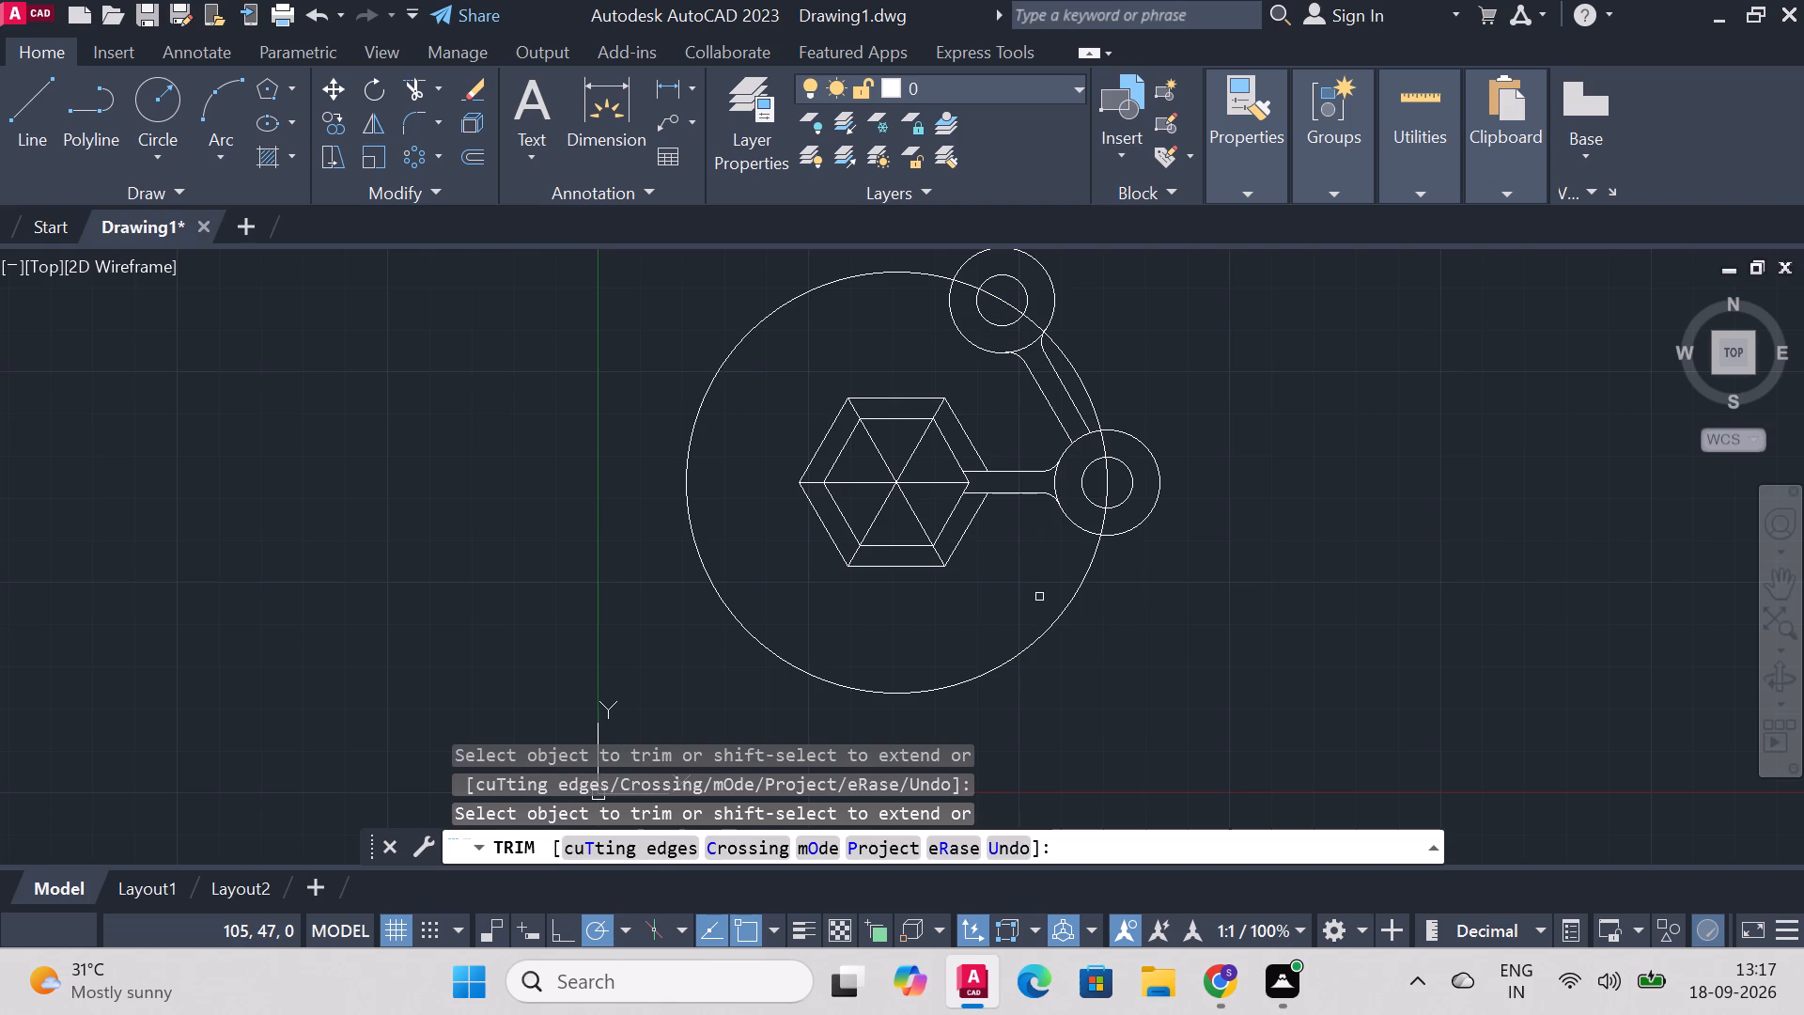
Trim away all the hexagon diagonals and the horizontal arm's line ends inside the outer hexagon, leaving two clean concentric hexagons.
{"action": "scroll", "coordinate": [630, 520], "scroll_direction": "up", "scroll_amount": 1}
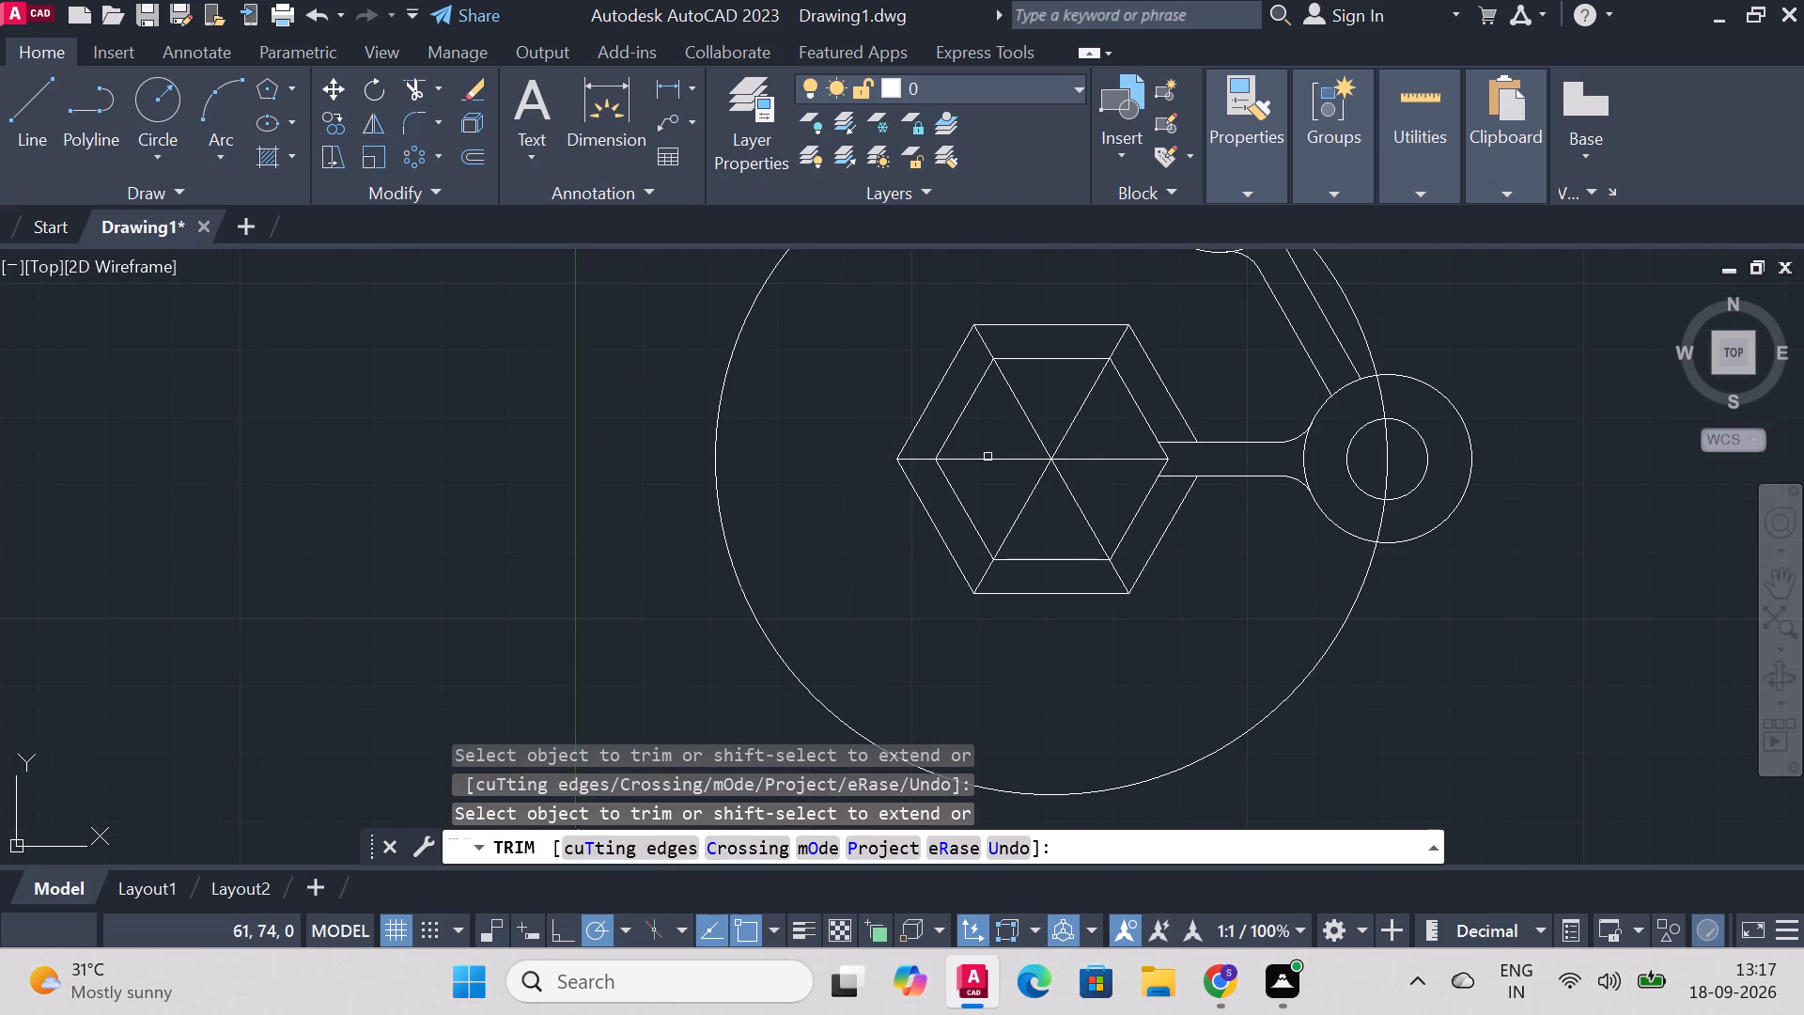
{"action": "left_click", "coordinate": [922, 457]}
{"action": "left_click", "coordinate": [989, 352]}
{"action": "left_click", "coordinate": [1118, 344]}
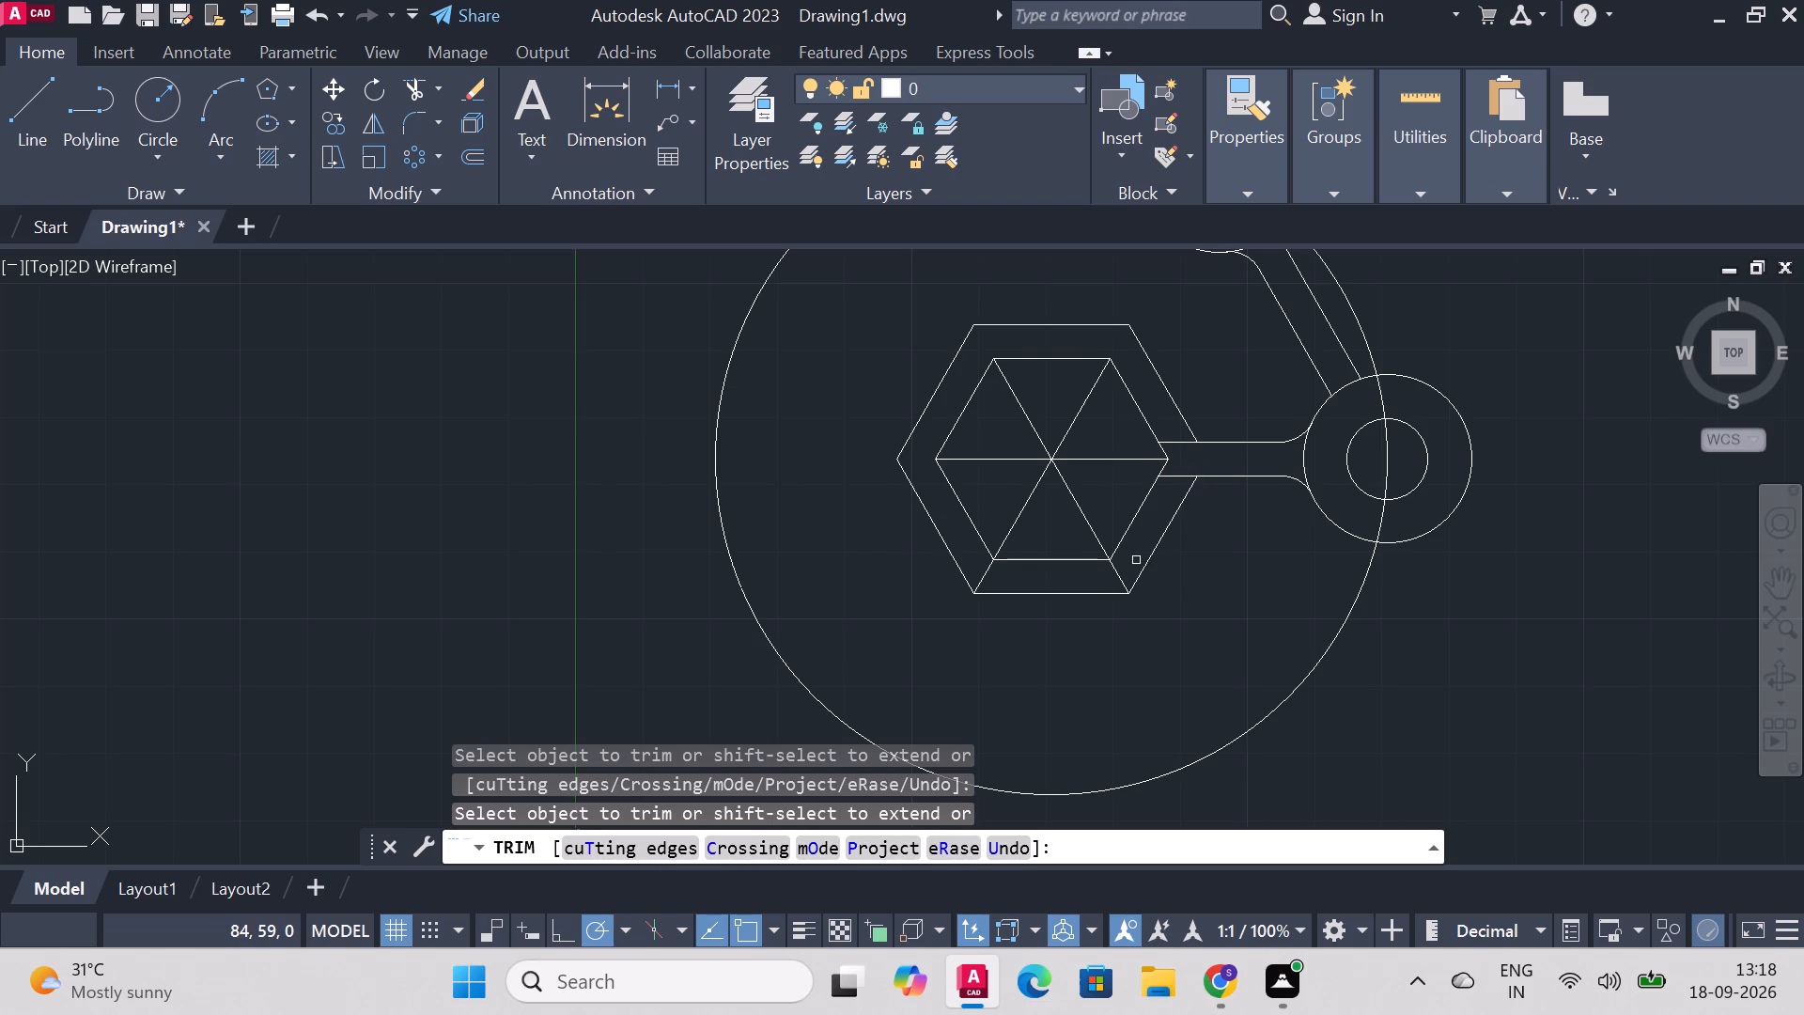
{"action": "left_click", "coordinate": [1181, 474]}
{"action": "left_click", "coordinate": [1179, 444]}
{"action": "left_click", "coordinate": [1139, 457]}
{"action": "left_click", "coordinate": [1115, 579]}
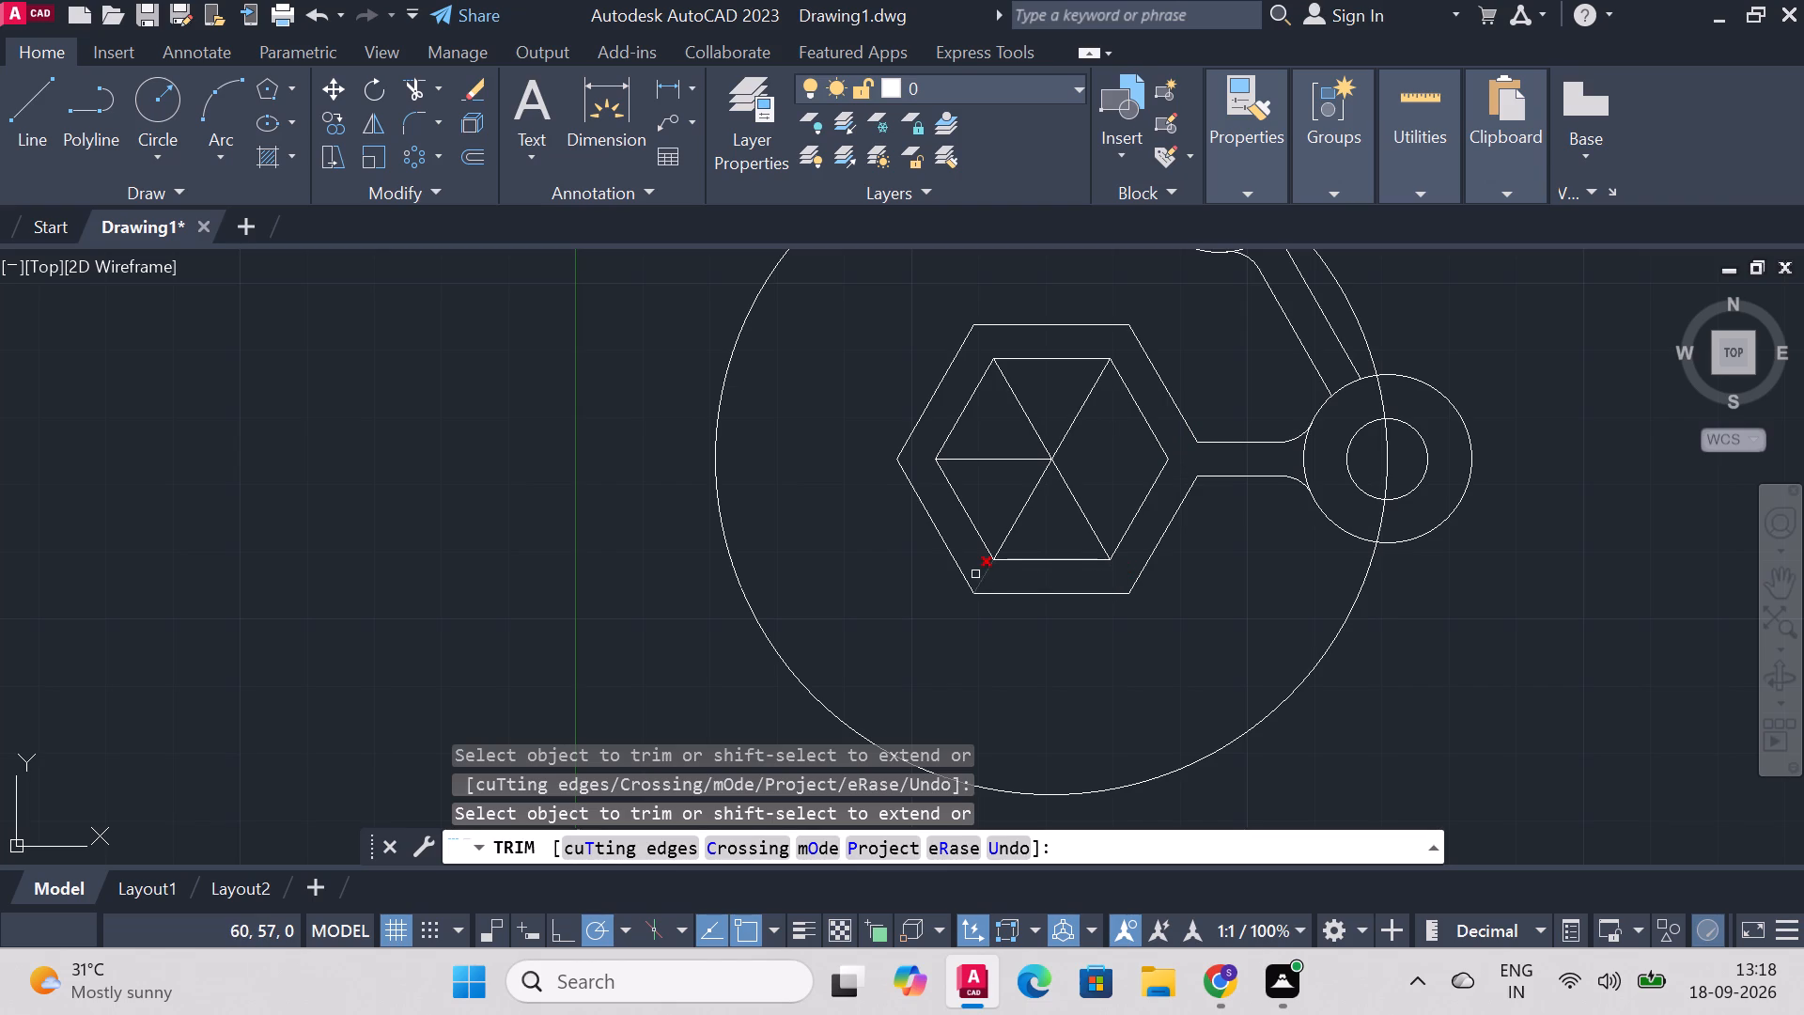
{"action": "left_click", "coordinate": [984, 574]}
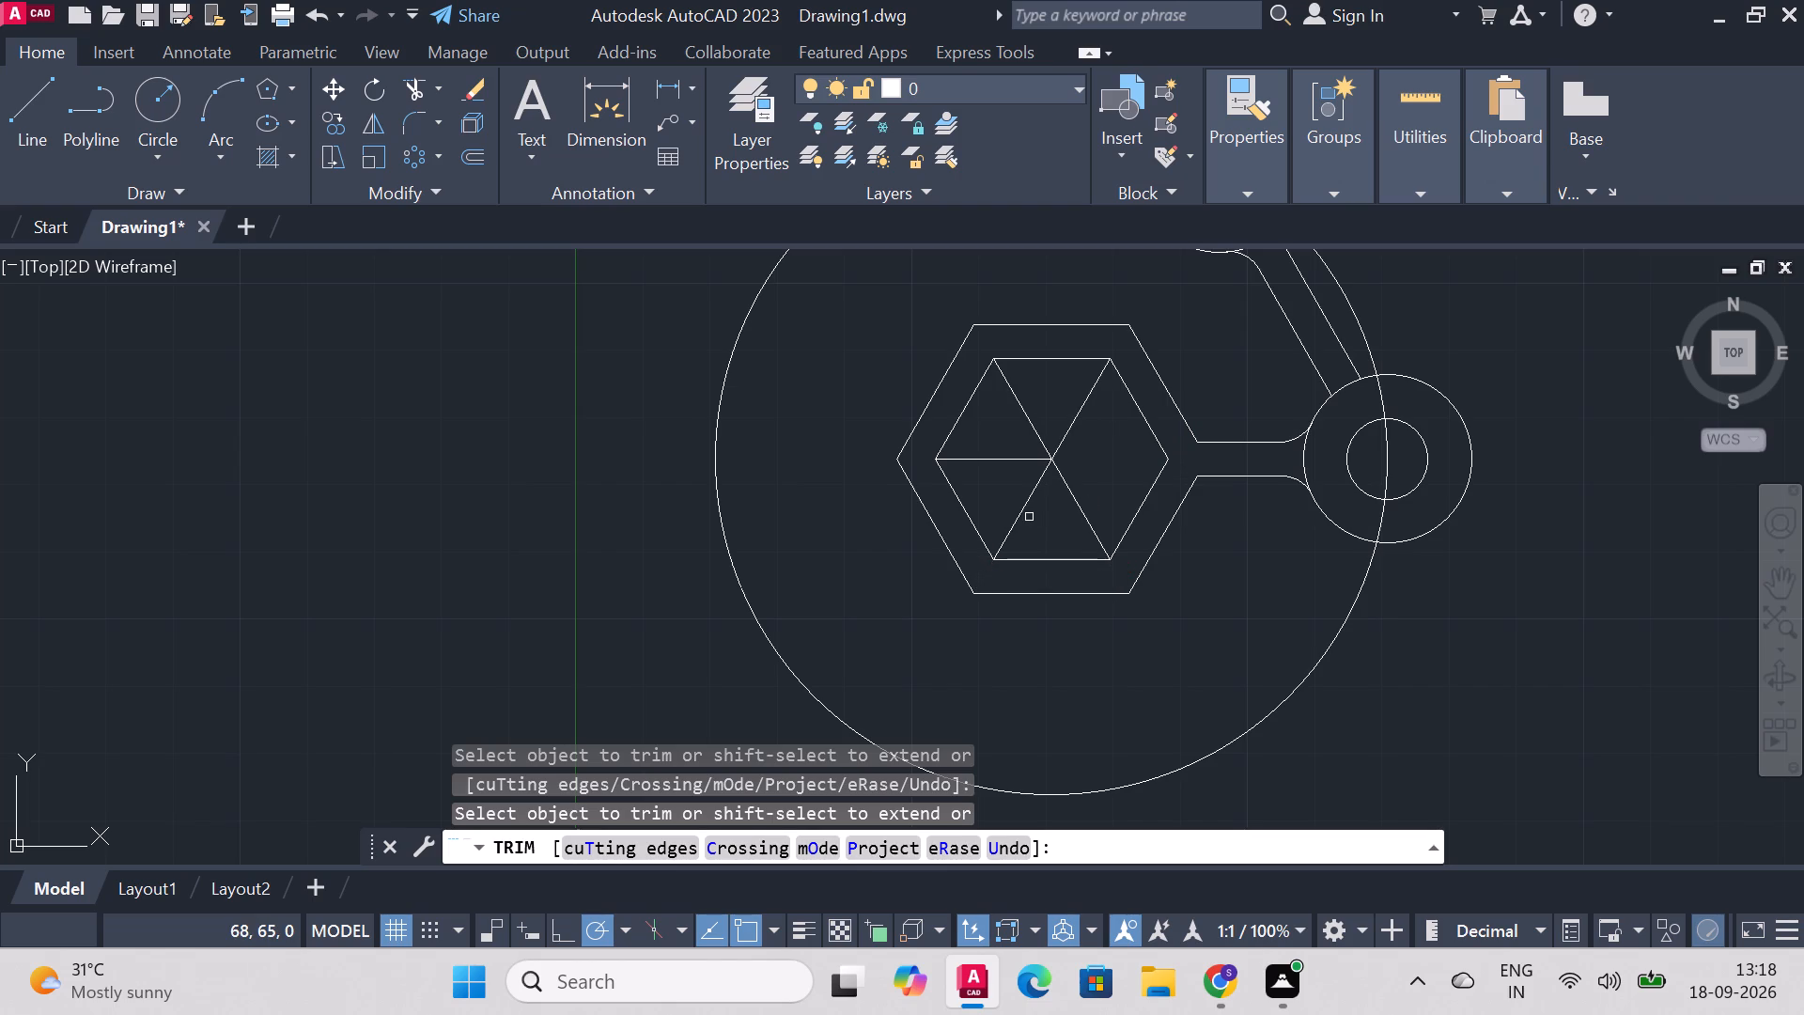
{"action": "left_click", "coordinate": [1018, 517]}
{"action": "left_click", "coordinate": [1078, 494]}
{"action": "left_click", "coordinate": [1068, 428]}
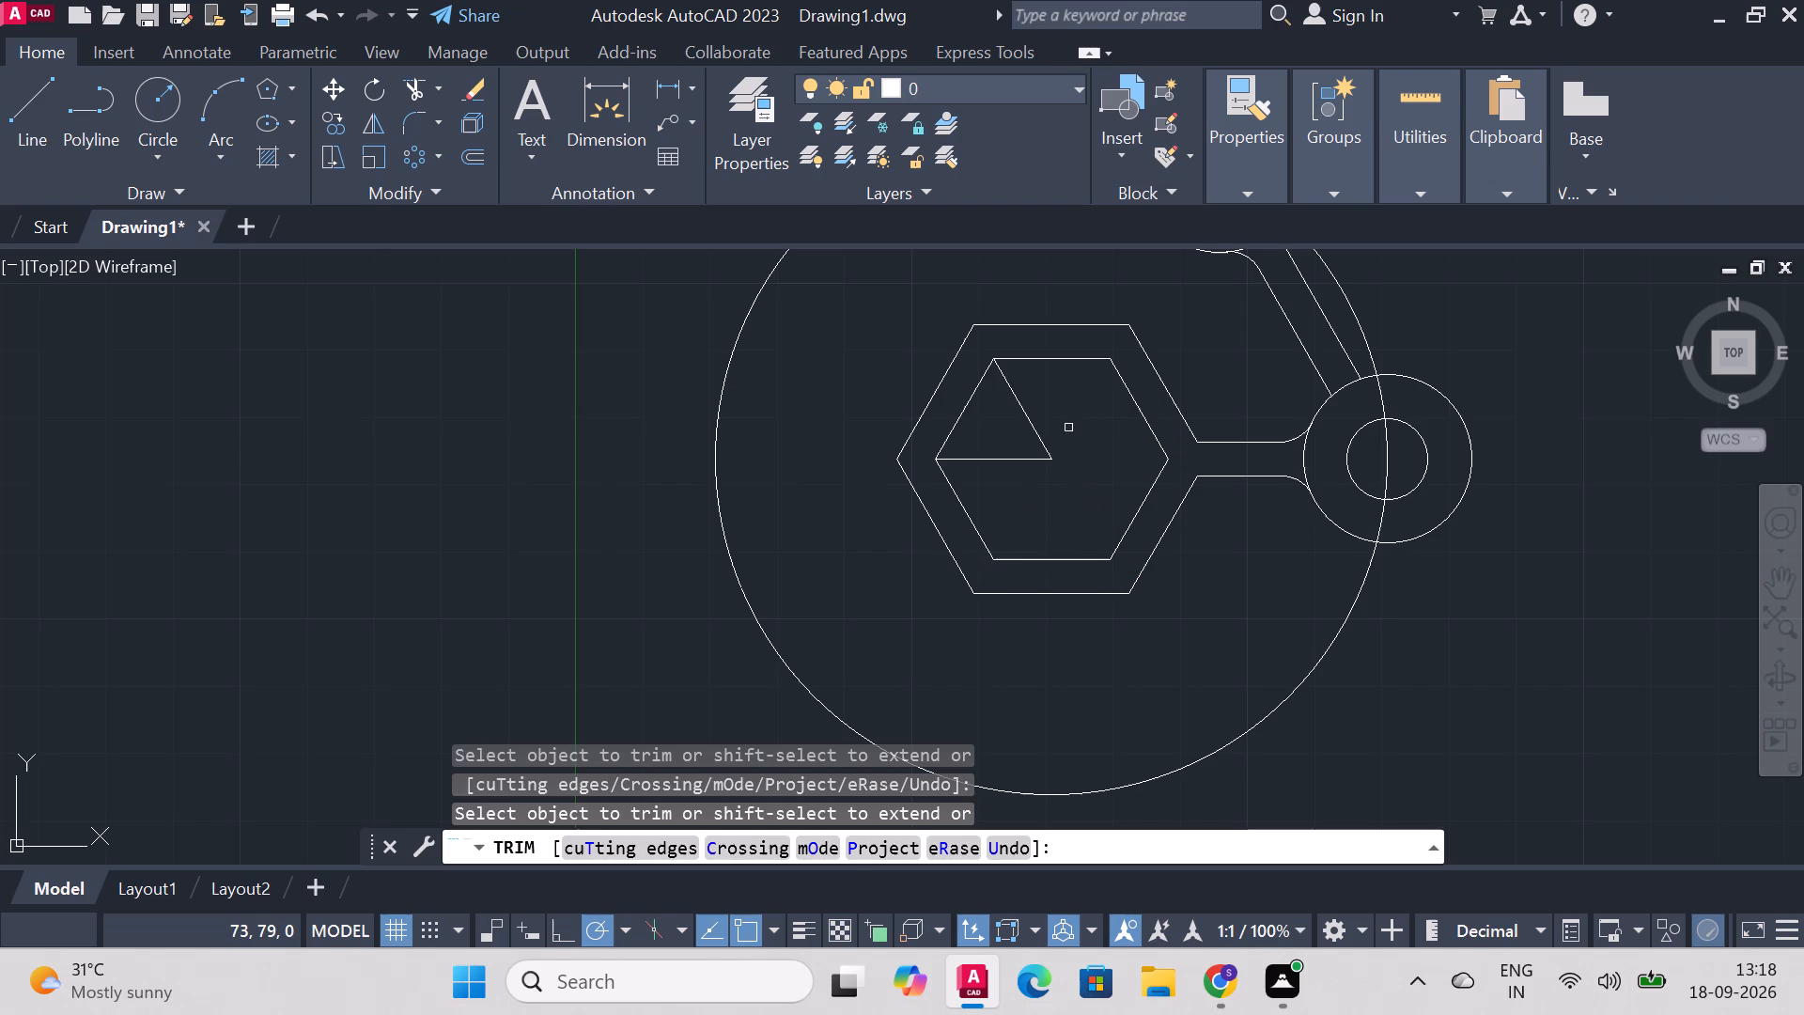
{"action": "left_click", "coordinate": [1039, 434]}
{"action": "left_click", "coordinate": [1006, 461]}
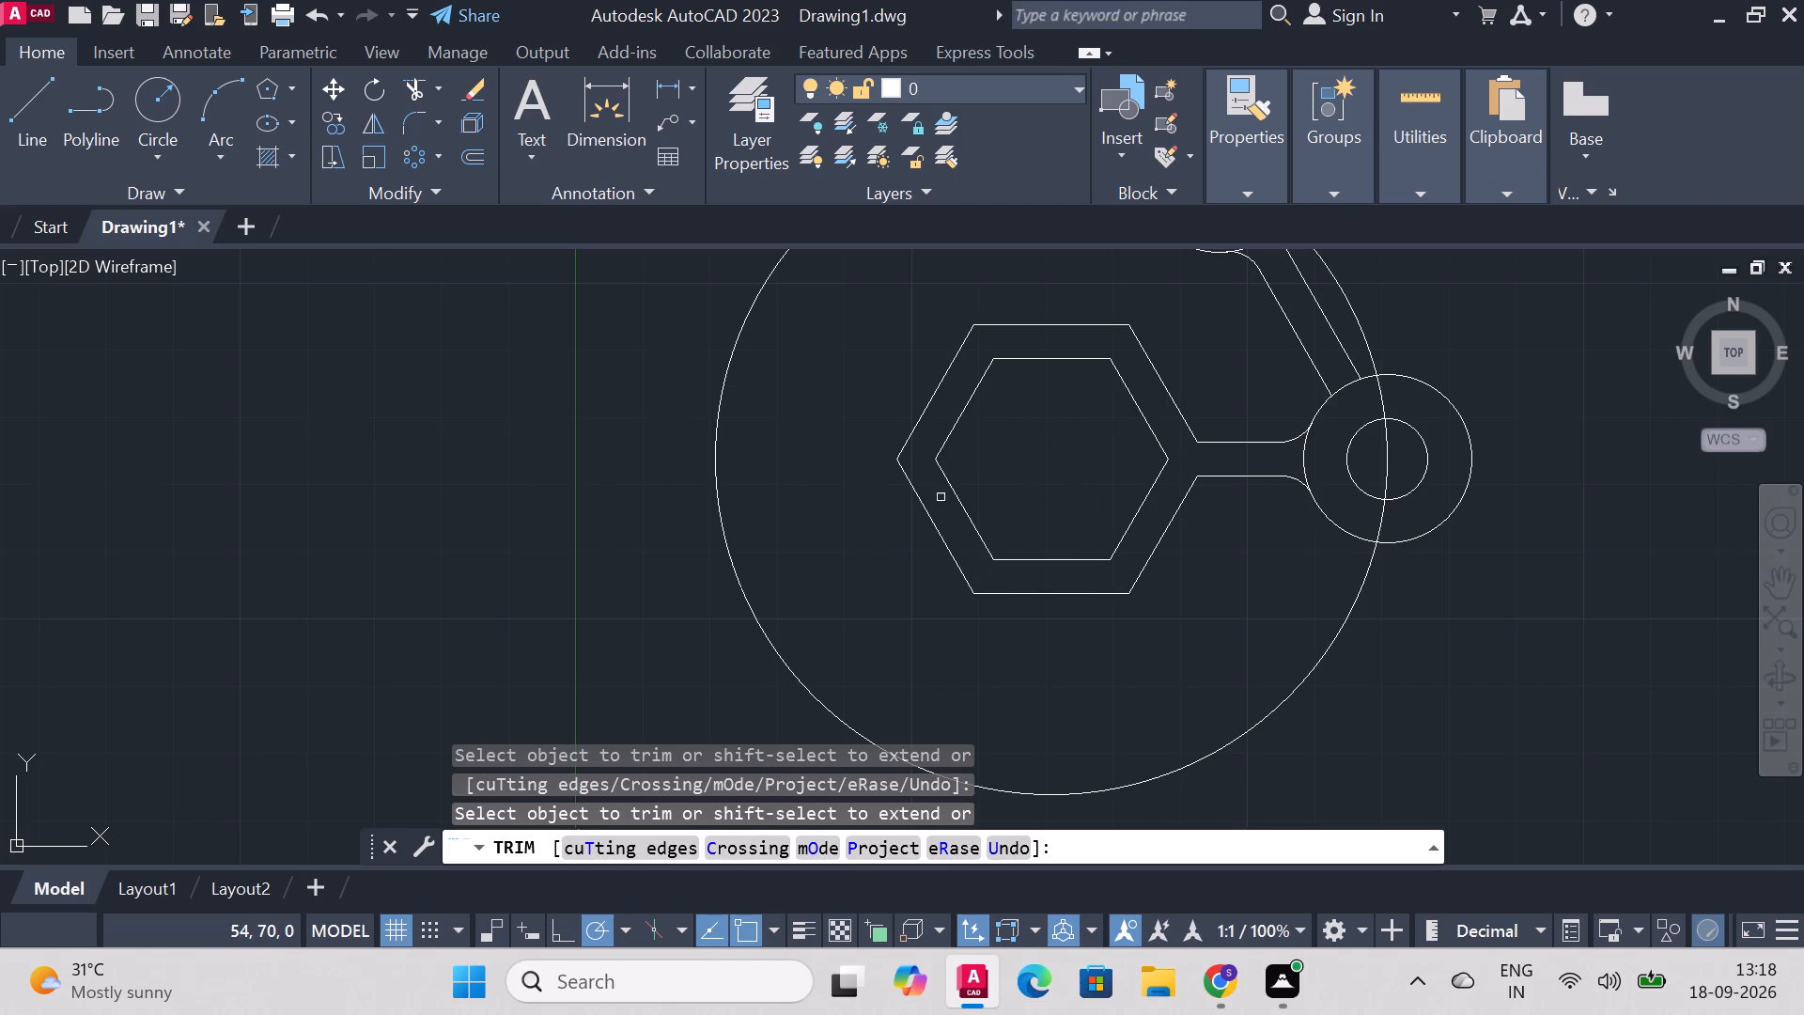
Fillet both lines of the horizontal arm to the outer hexagon's edges with radius 5.
{"action": "left_click", "coordinate": [413, 107]}
{"action": "scroll", "coordinate": [1135, 473], "scroll_direction": "up", "scroll_amount": 2}
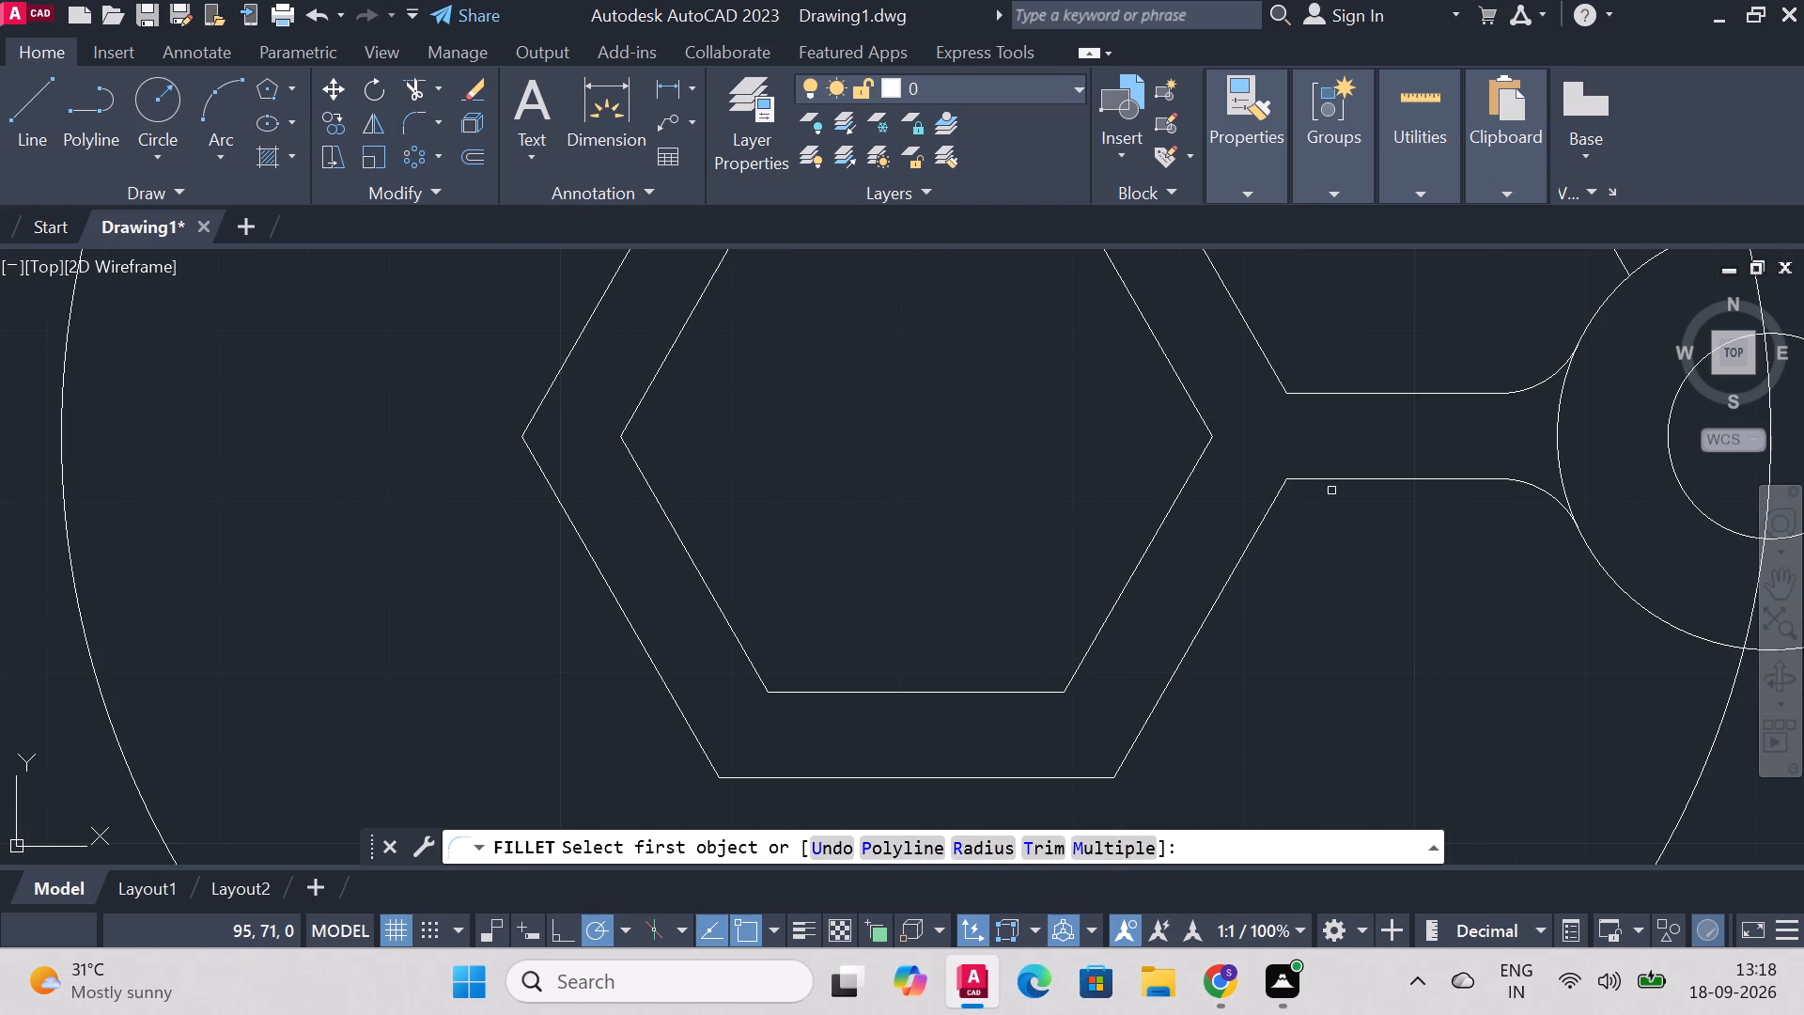
{"action": "left_click", "coordinate": [1310, 479]}
{"action": "left_click", "coordinate": [1281, 490]}
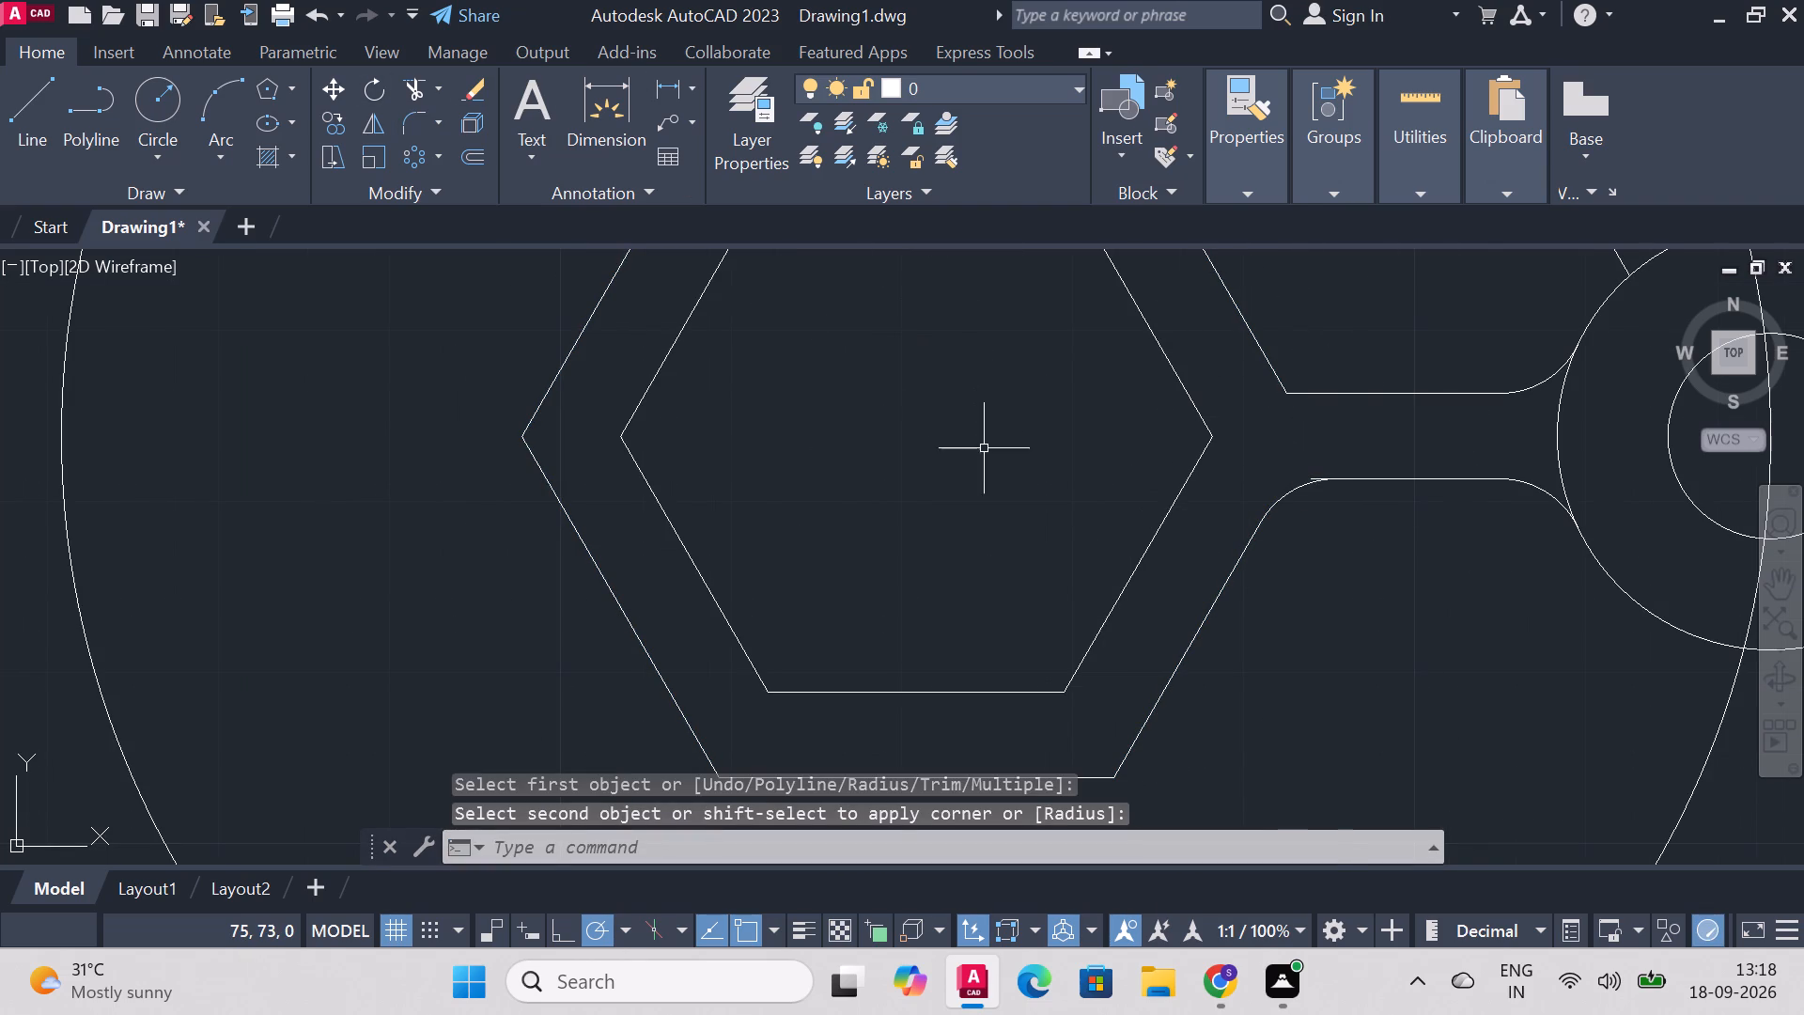
{"action": "right_click", "coordinate": [985, 445]}
{"action": "left_click", "coordinate": [1043, 390]}
{"action": "left_click", "coordinate": [1312, 391]}
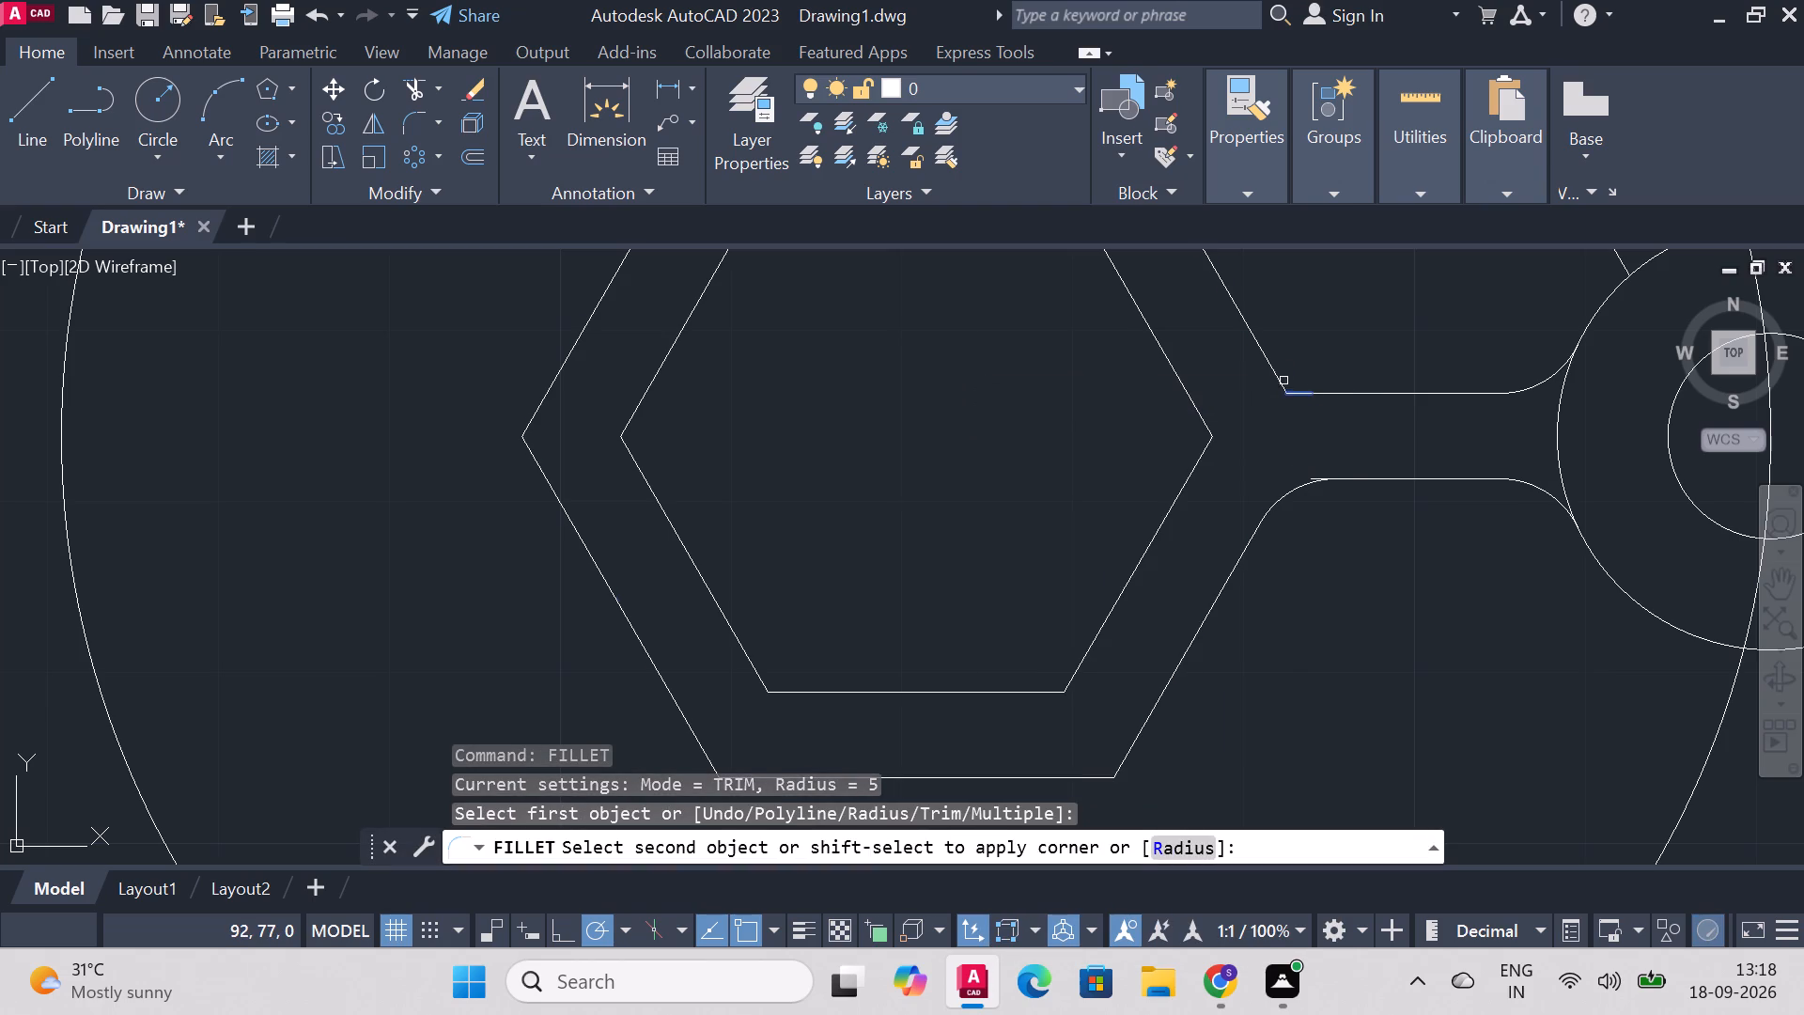
{"action": "left_click", "coordinate": [1281, 380]}
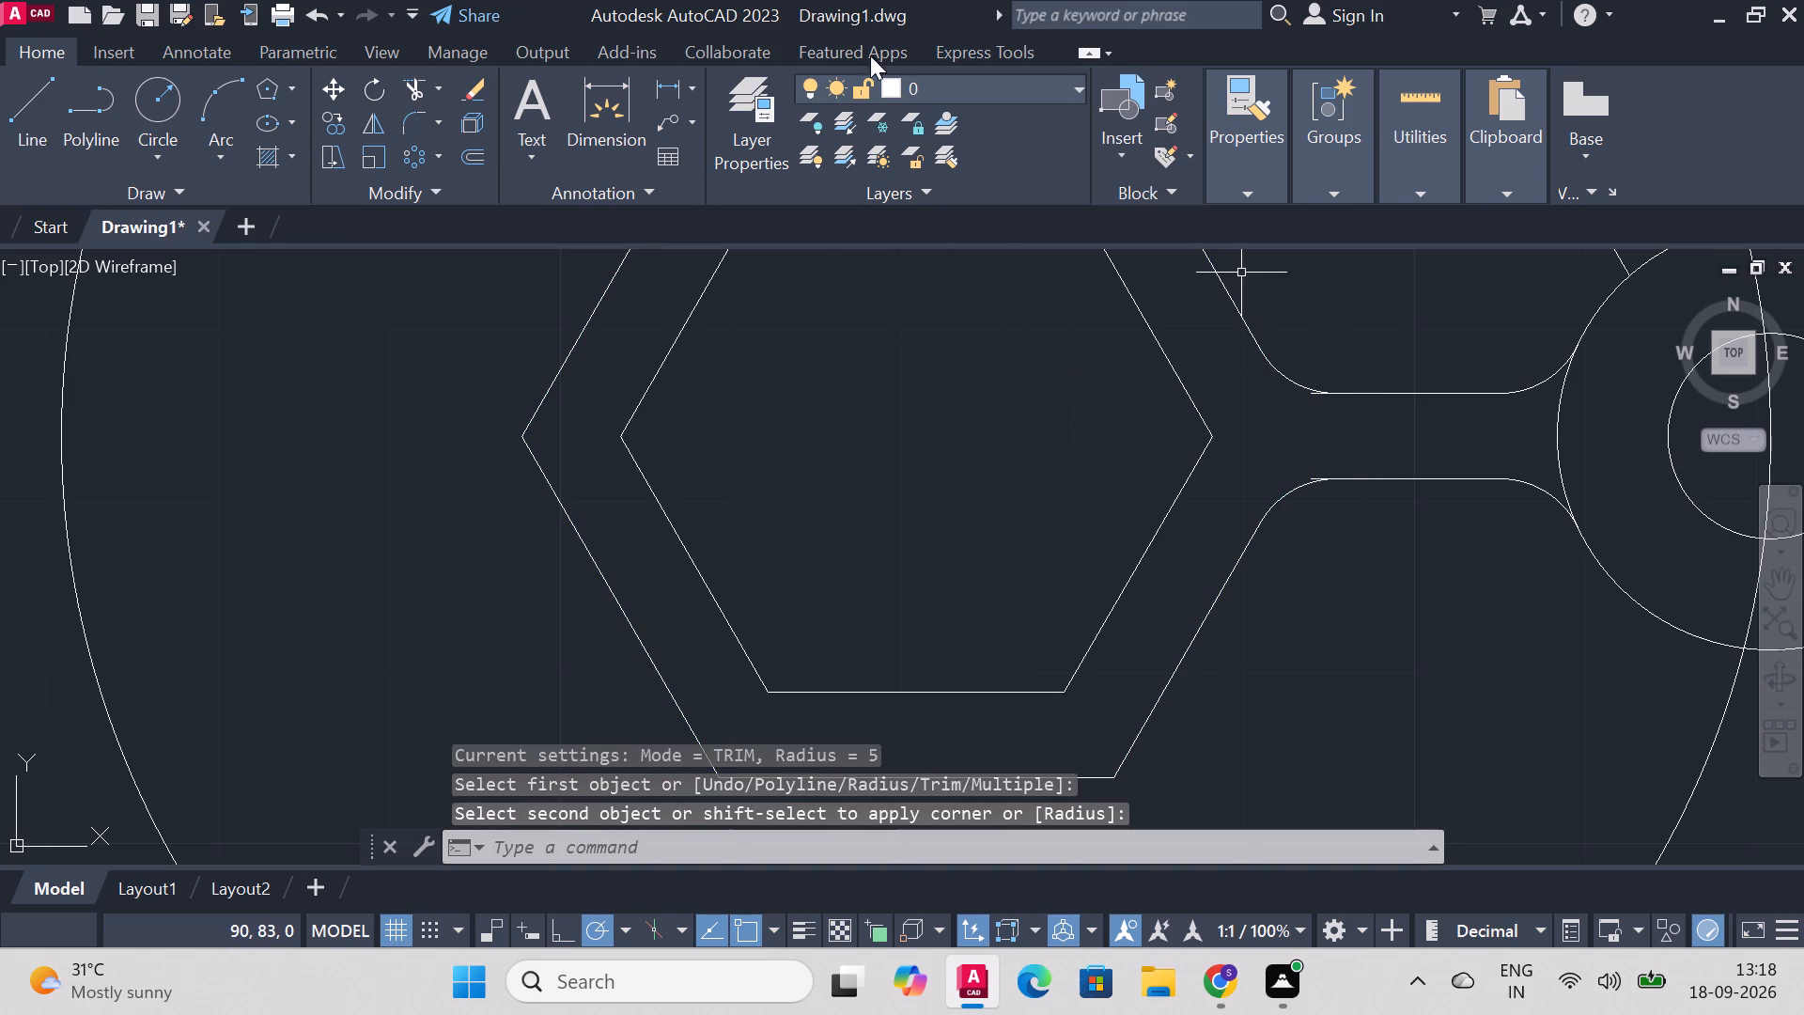
Trim the leftover ends of both horizontal arm lines beyond their fillets at the outer hexagon.
{"action": "left_click", "coordinate": [425, 83]}
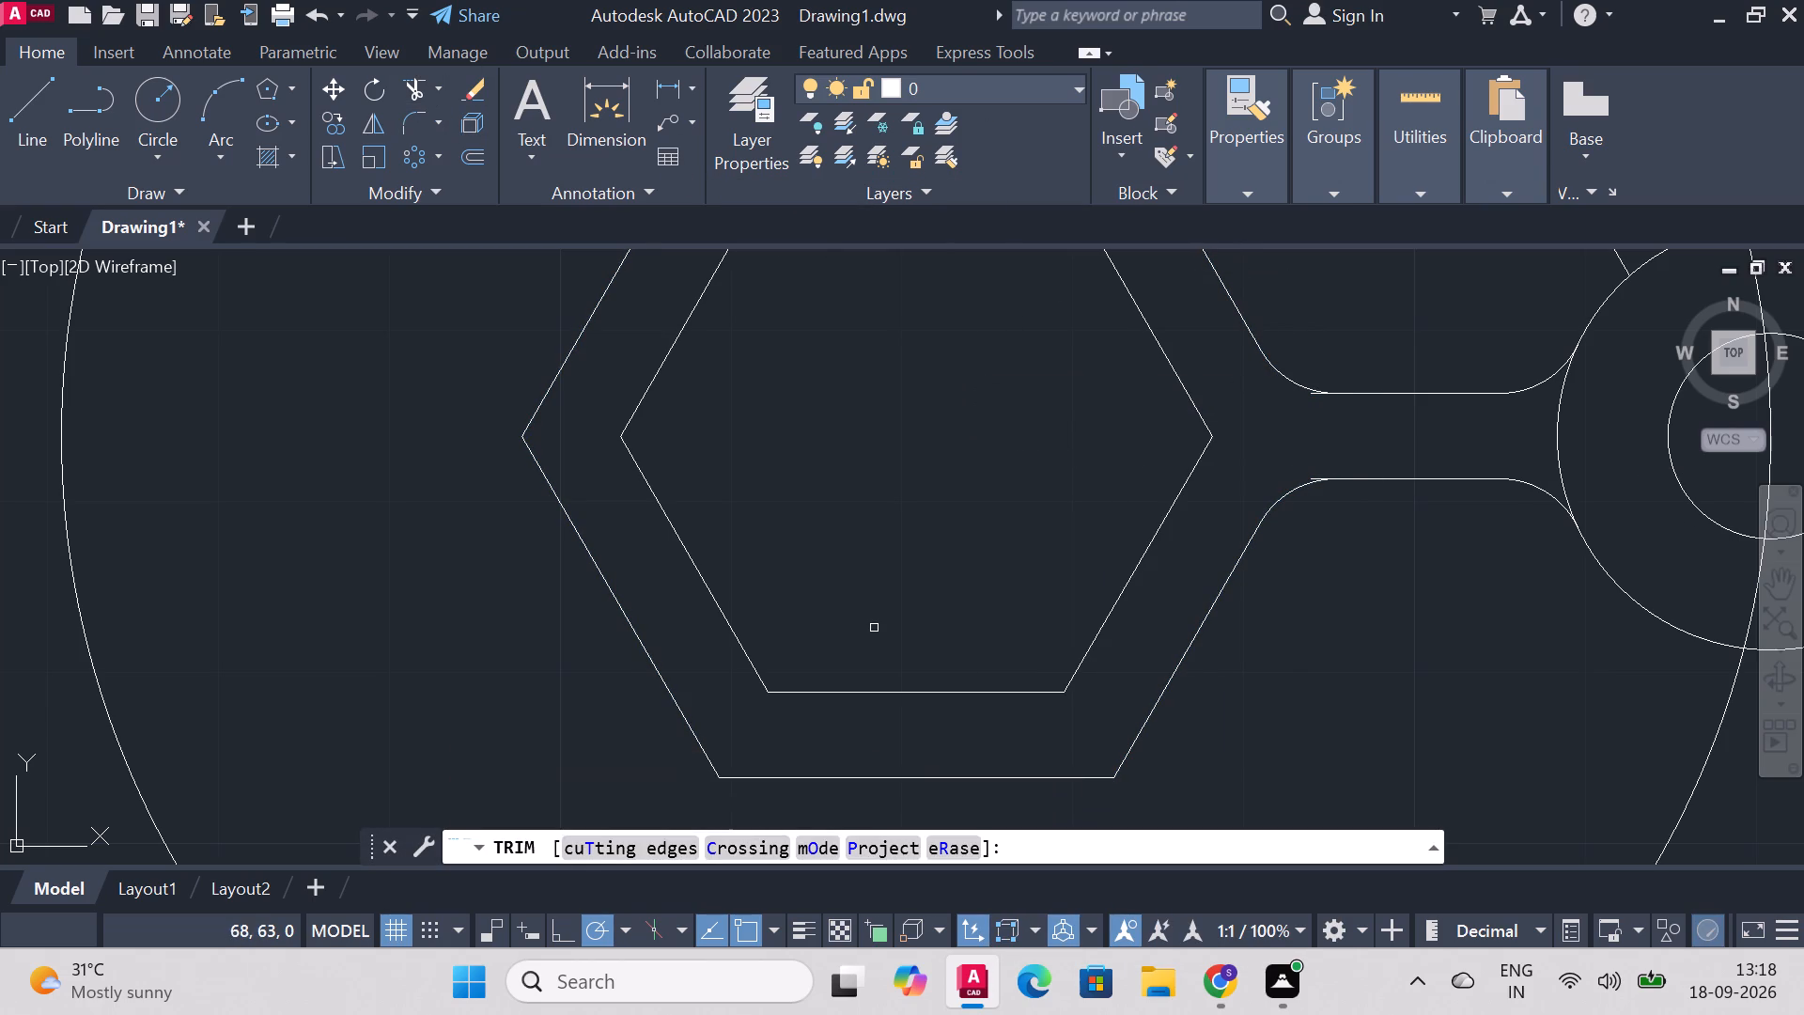
{"action": "scroll", "coordinate": [1423, 522], "scroll_direction": "up", "scroll_amount": 2}
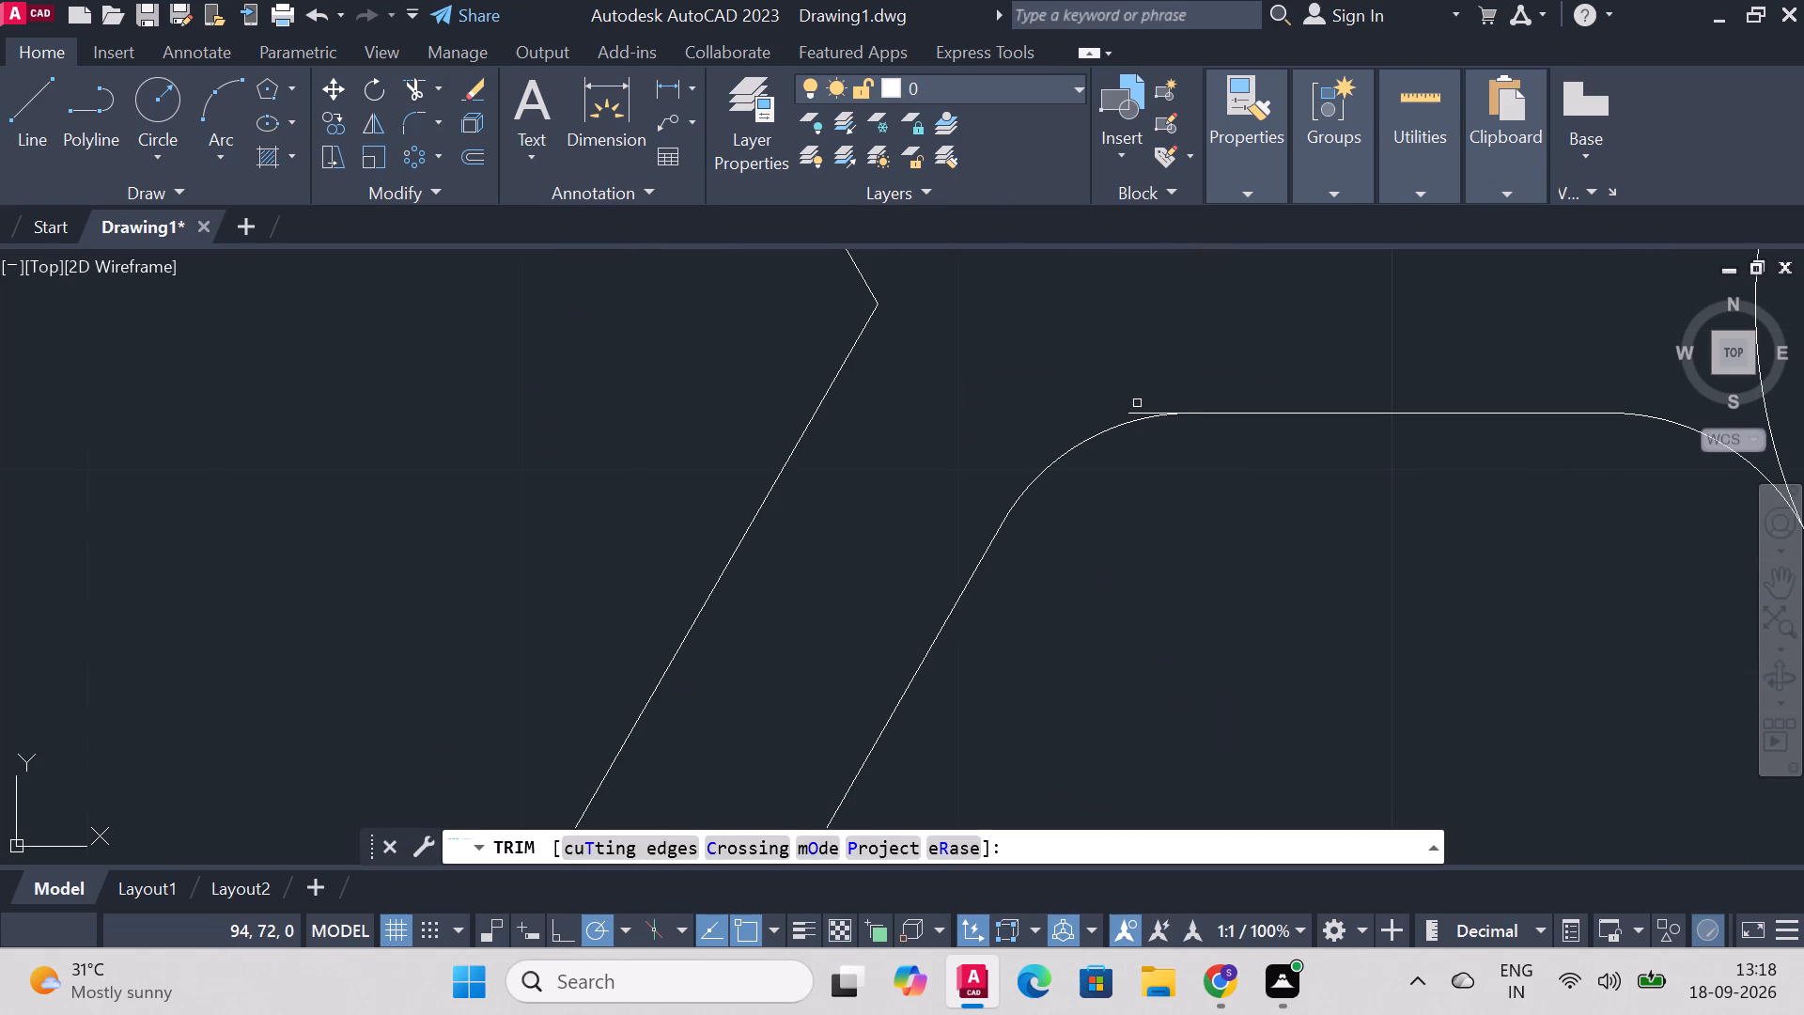
{"action": "left_click", "coordinate": [1137, 410]}
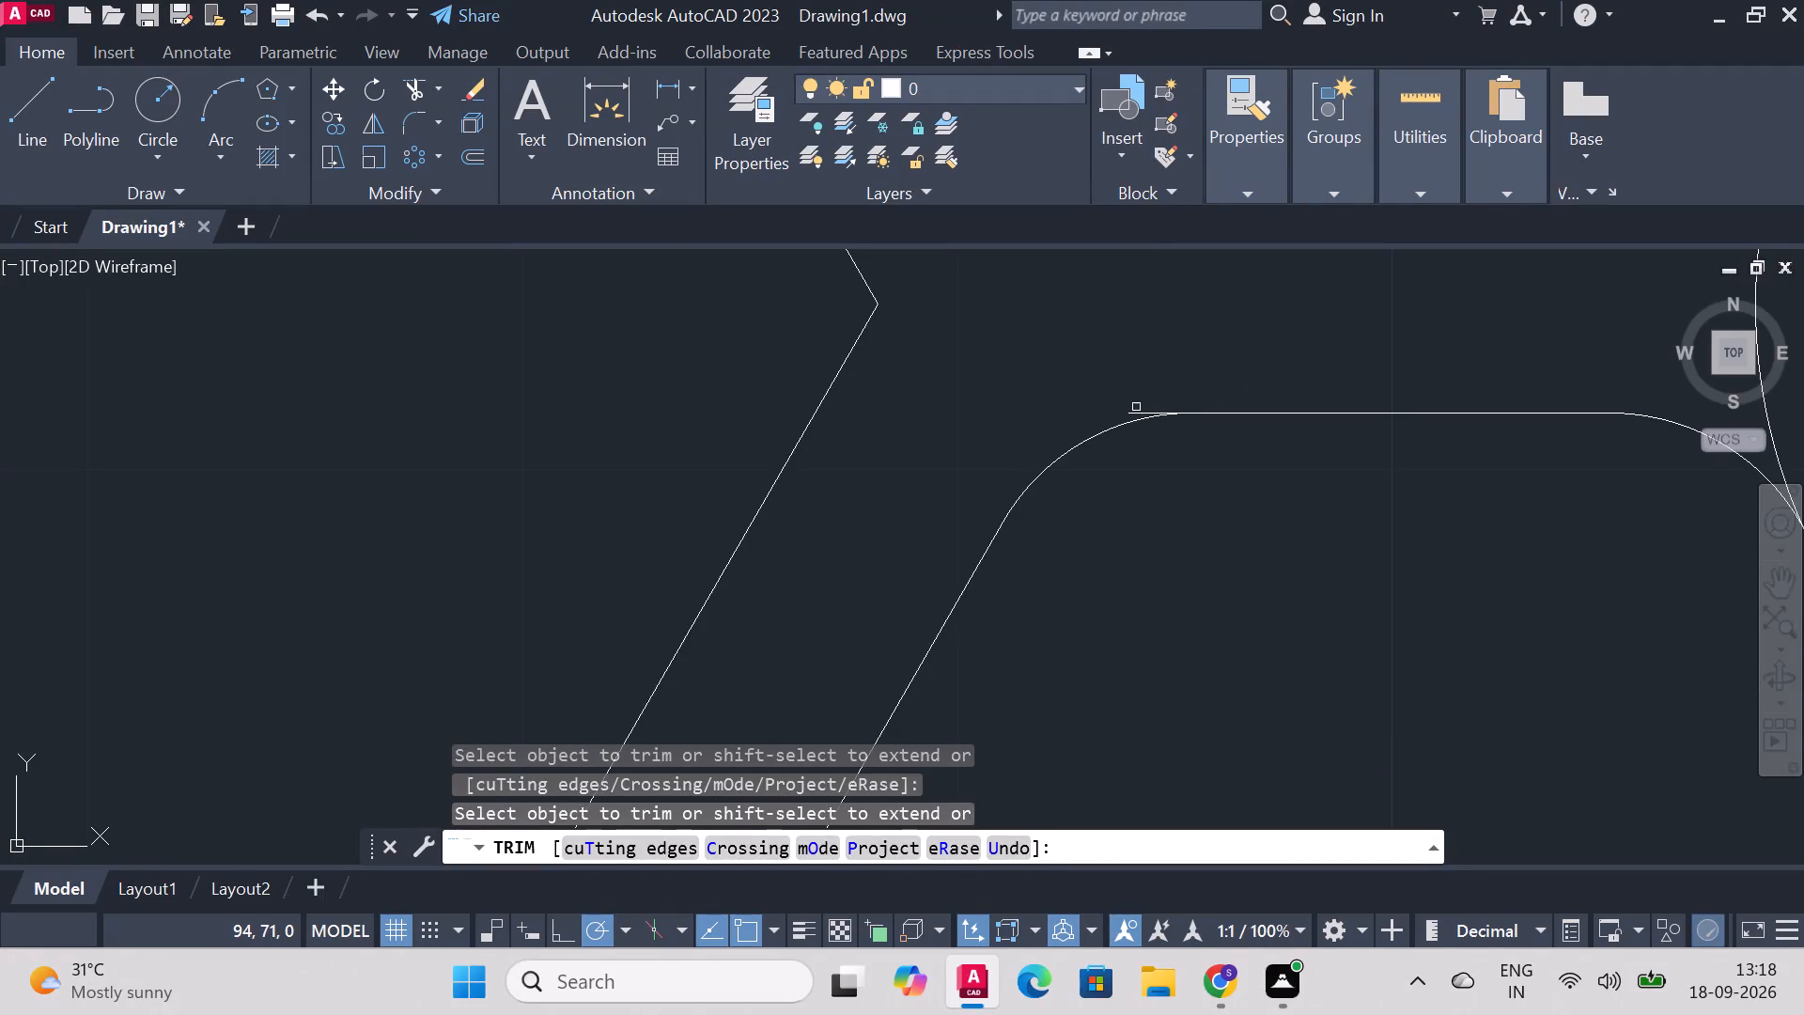
{"action": "left_click", "coordinate": [1135, 411]}
{"action": "scroll", "coordinate": [1267, 379], "scroll_direction": "down", "scroll_amount": 2}
{"action": "scroll", "coordinate": [1257, 272], "scroll_direction": "up", "scroll_amount": 2}
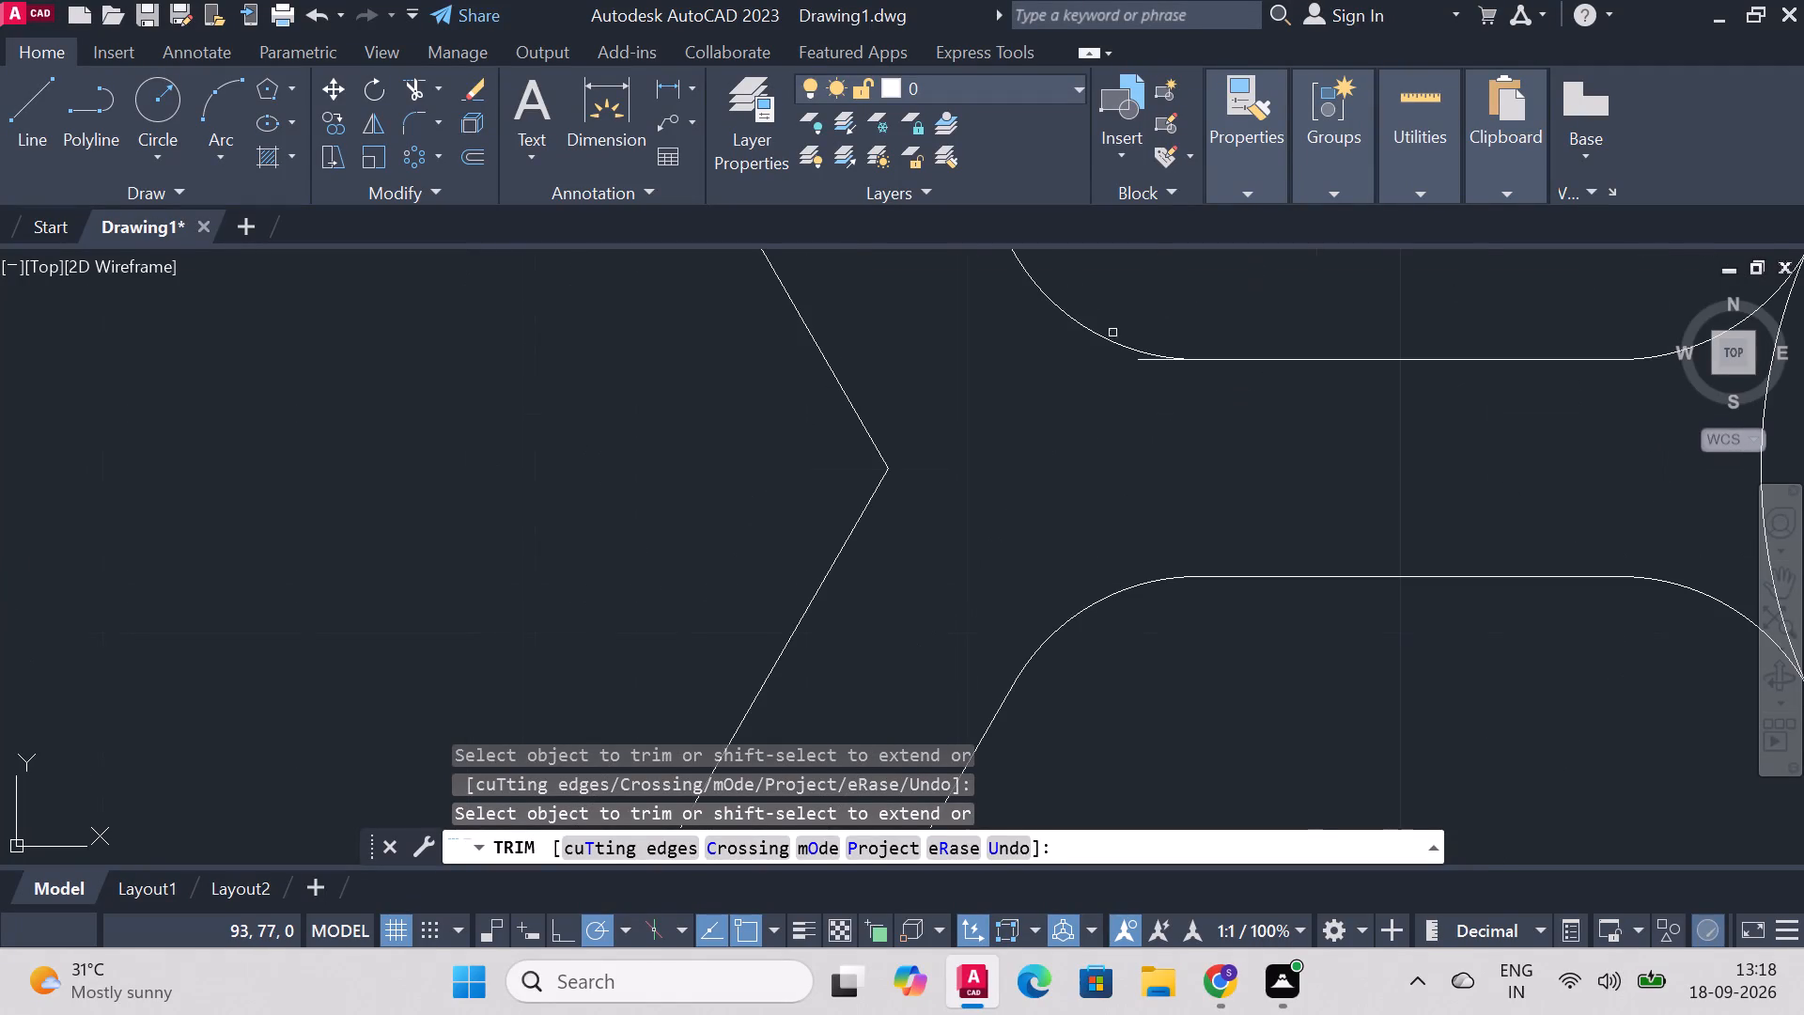
{"action": "left_click", "coordinate": [1142, 360]}
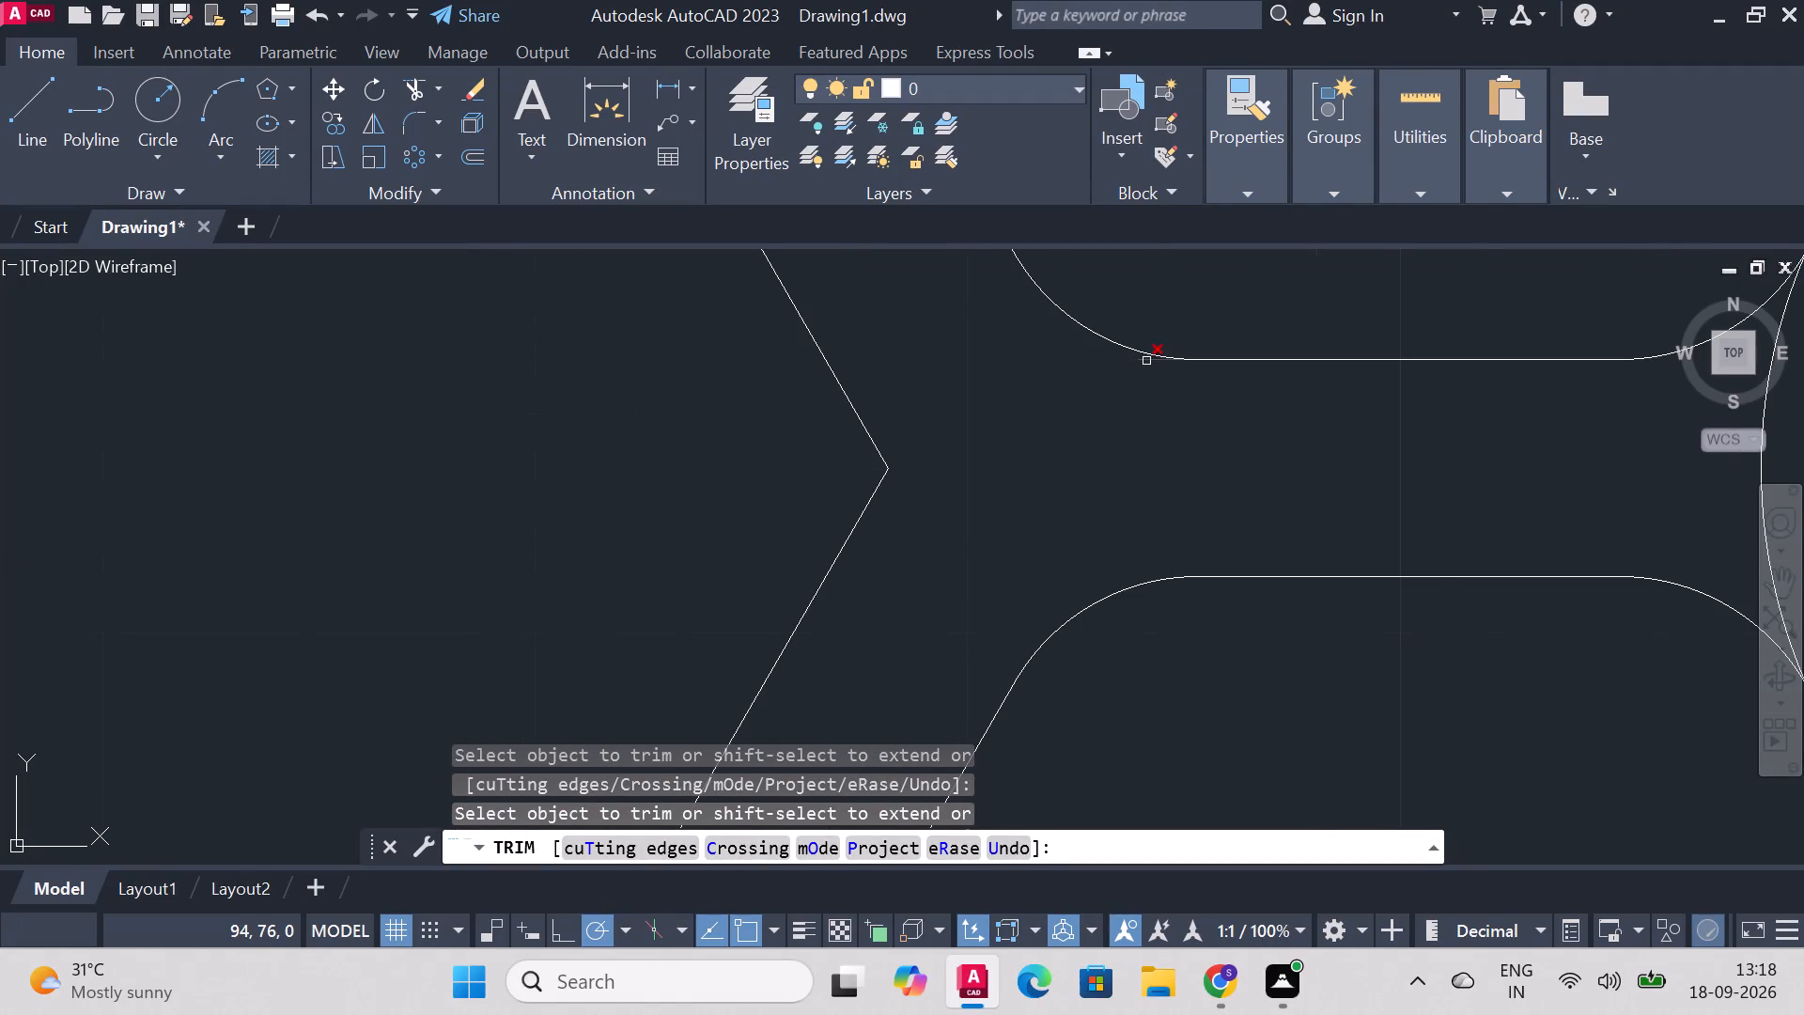
{"action": "left_click", "coordinate": [1146, 361]}
{"action": "scroll", "coordinate": [1445, 577], "scroll_direction": "down", "scroll_amount": 5}
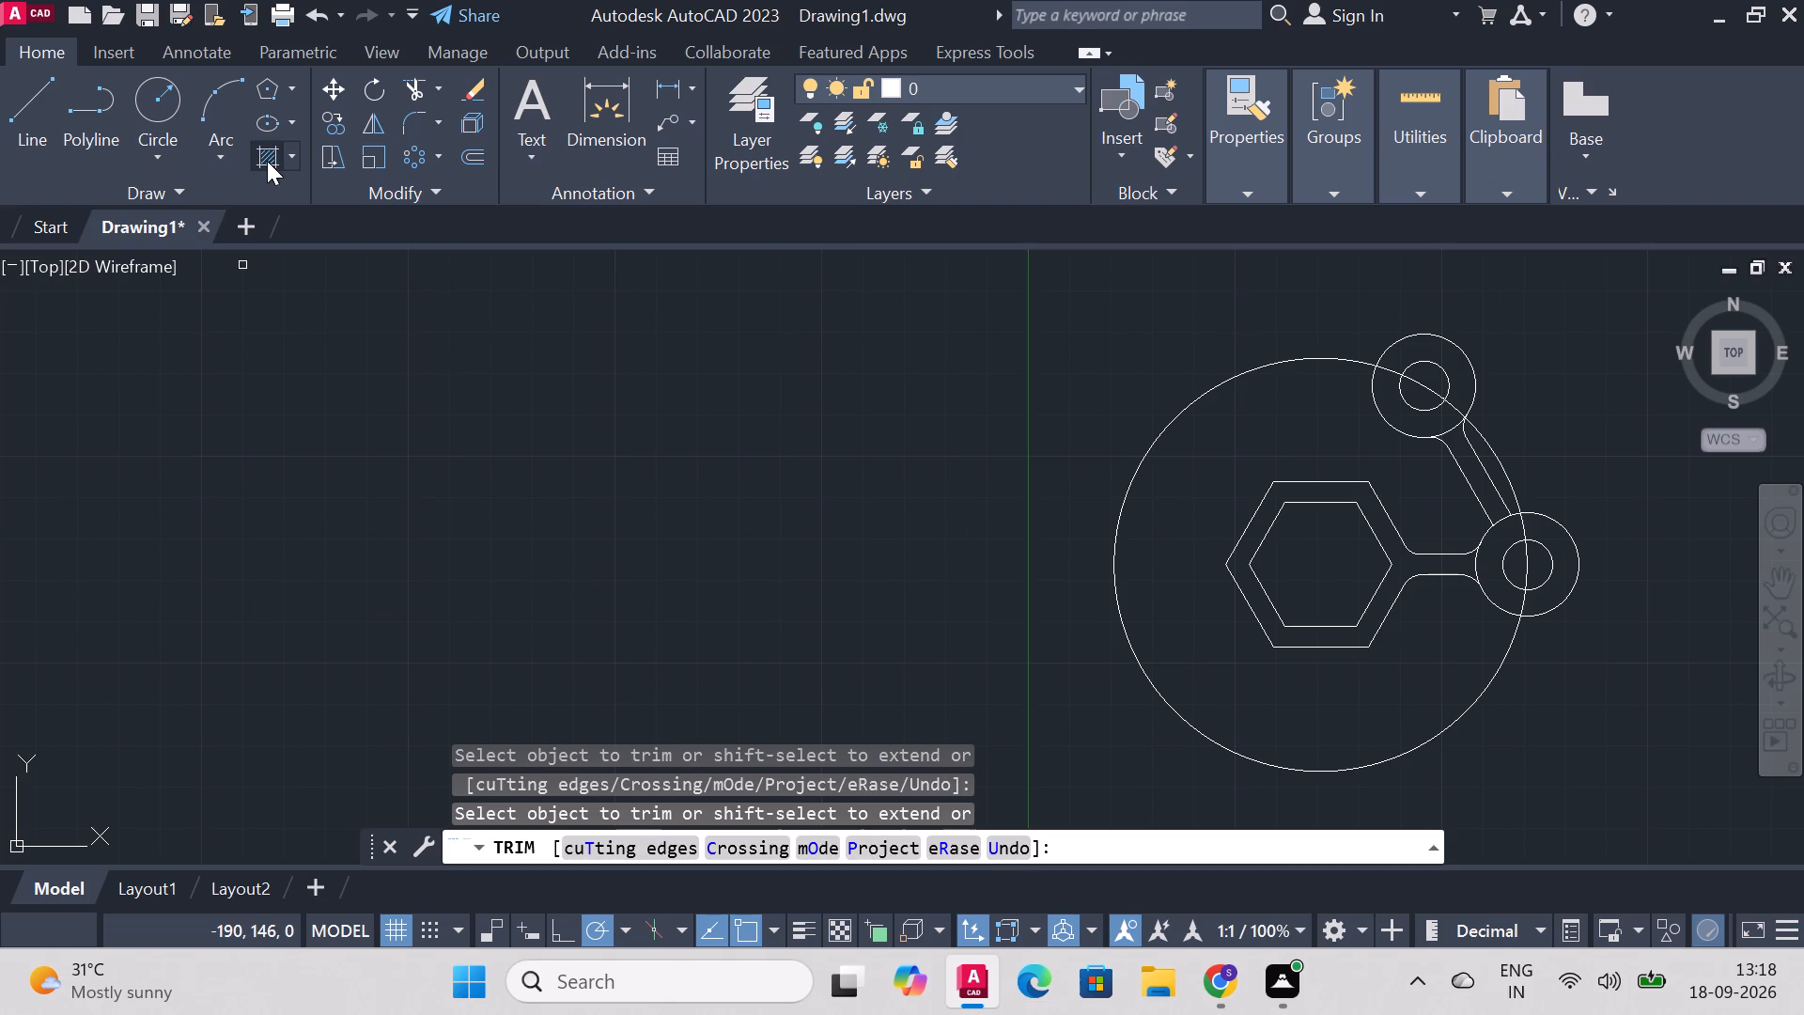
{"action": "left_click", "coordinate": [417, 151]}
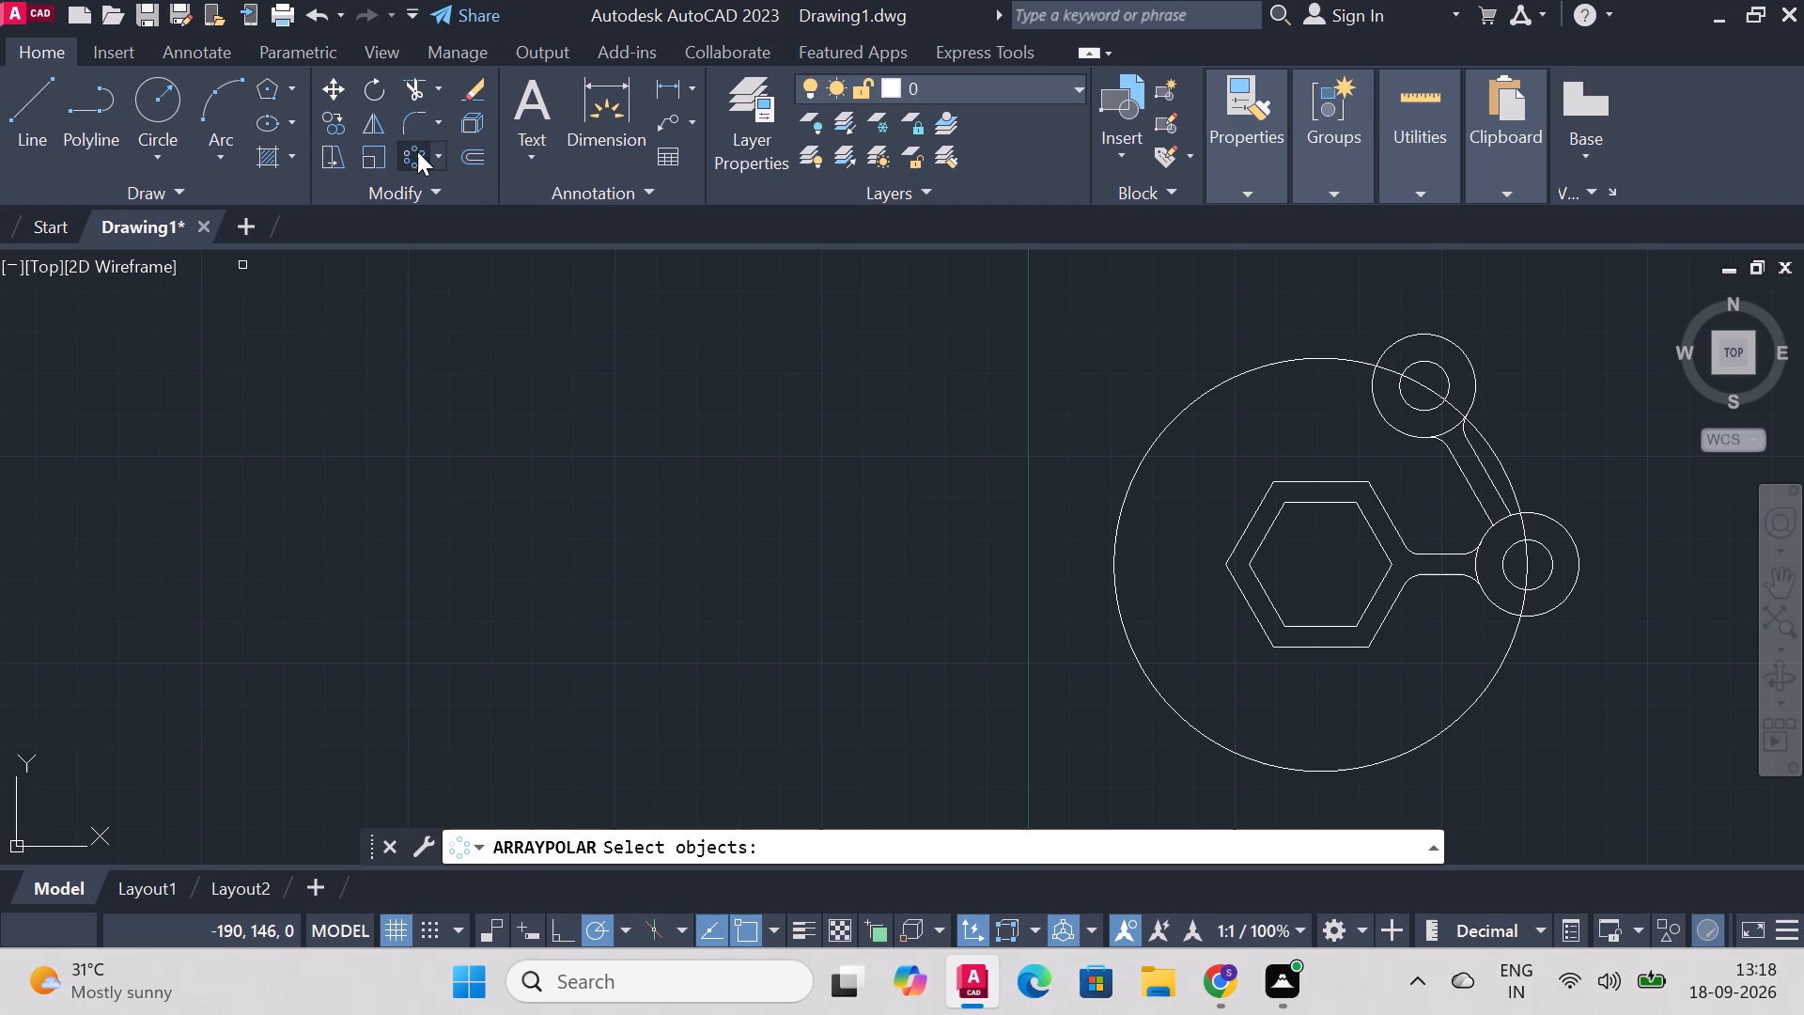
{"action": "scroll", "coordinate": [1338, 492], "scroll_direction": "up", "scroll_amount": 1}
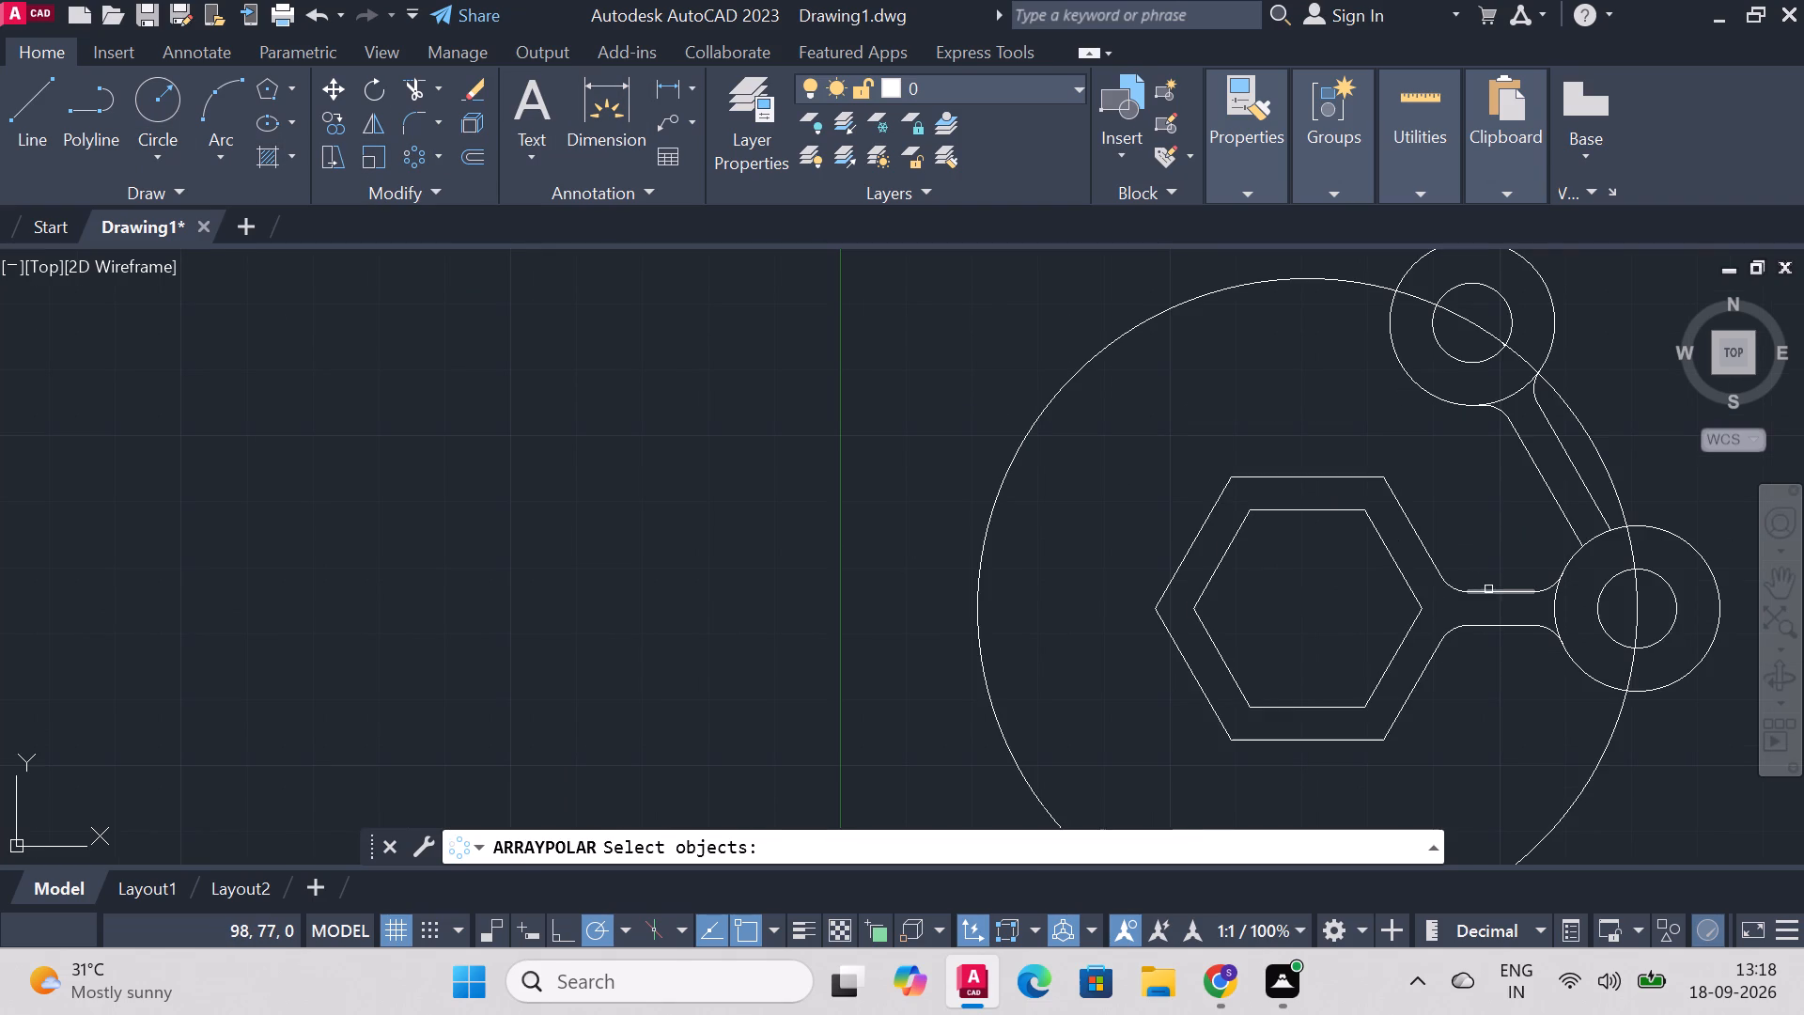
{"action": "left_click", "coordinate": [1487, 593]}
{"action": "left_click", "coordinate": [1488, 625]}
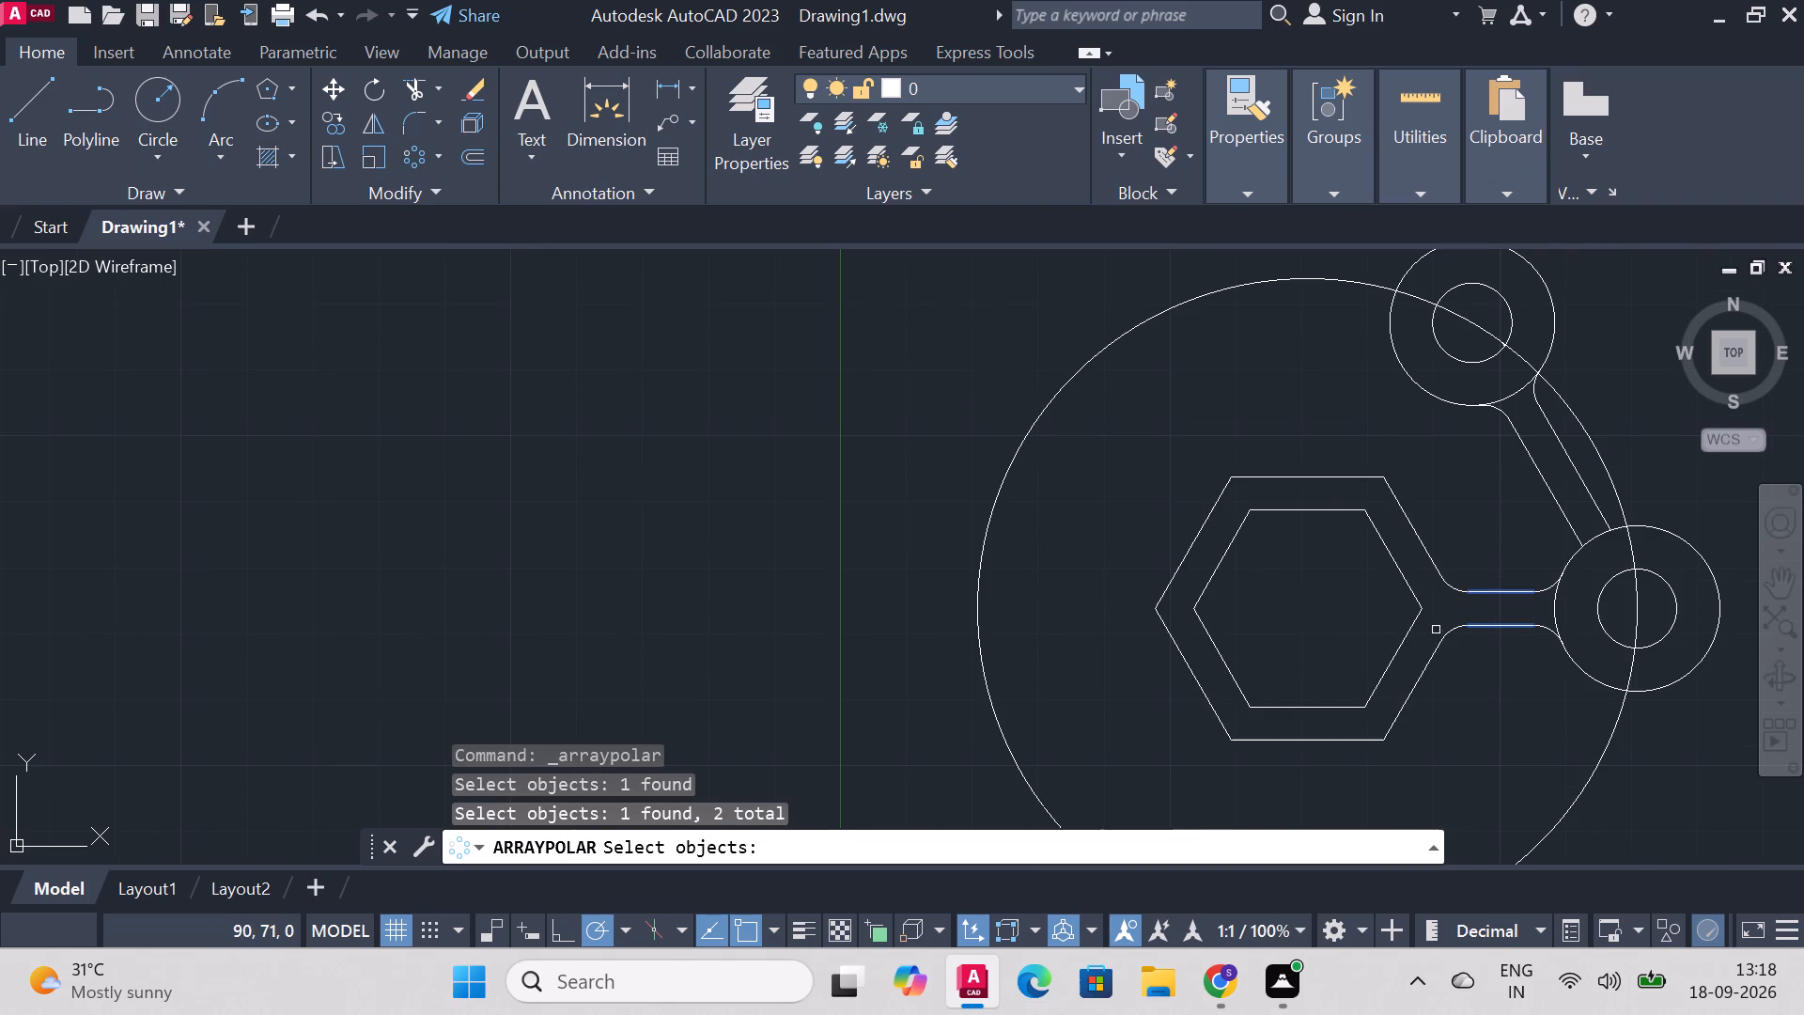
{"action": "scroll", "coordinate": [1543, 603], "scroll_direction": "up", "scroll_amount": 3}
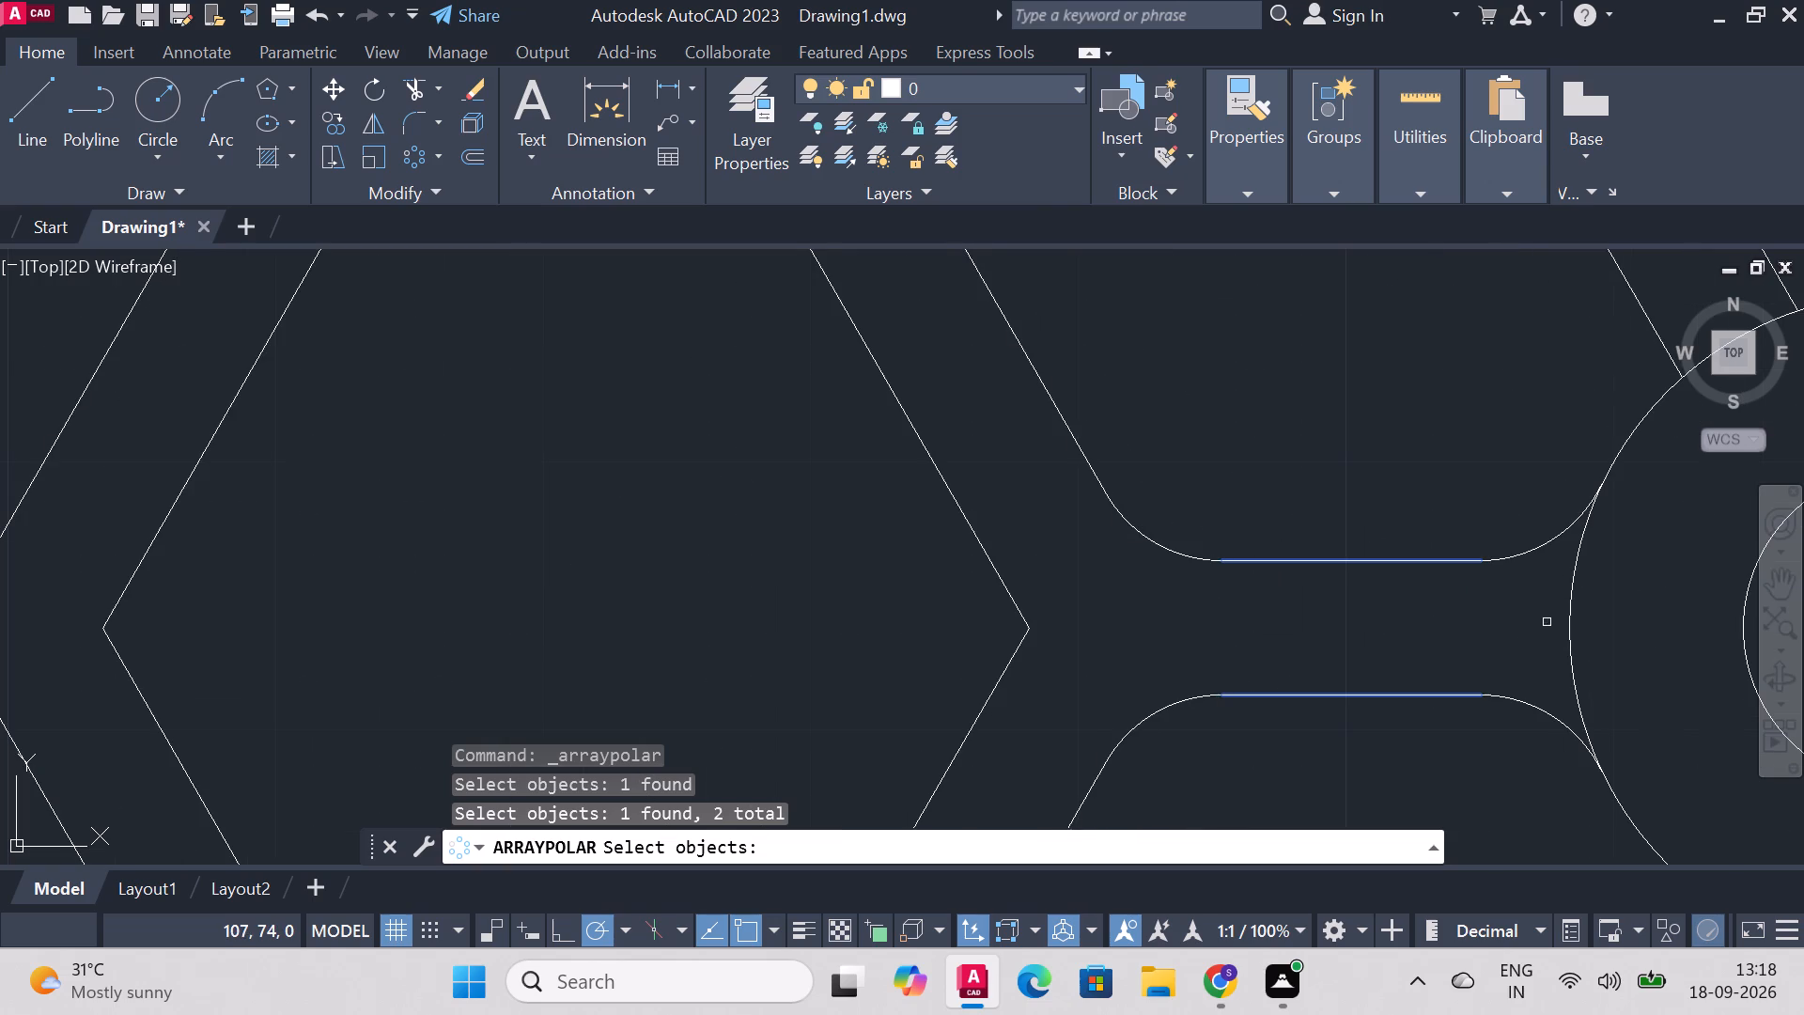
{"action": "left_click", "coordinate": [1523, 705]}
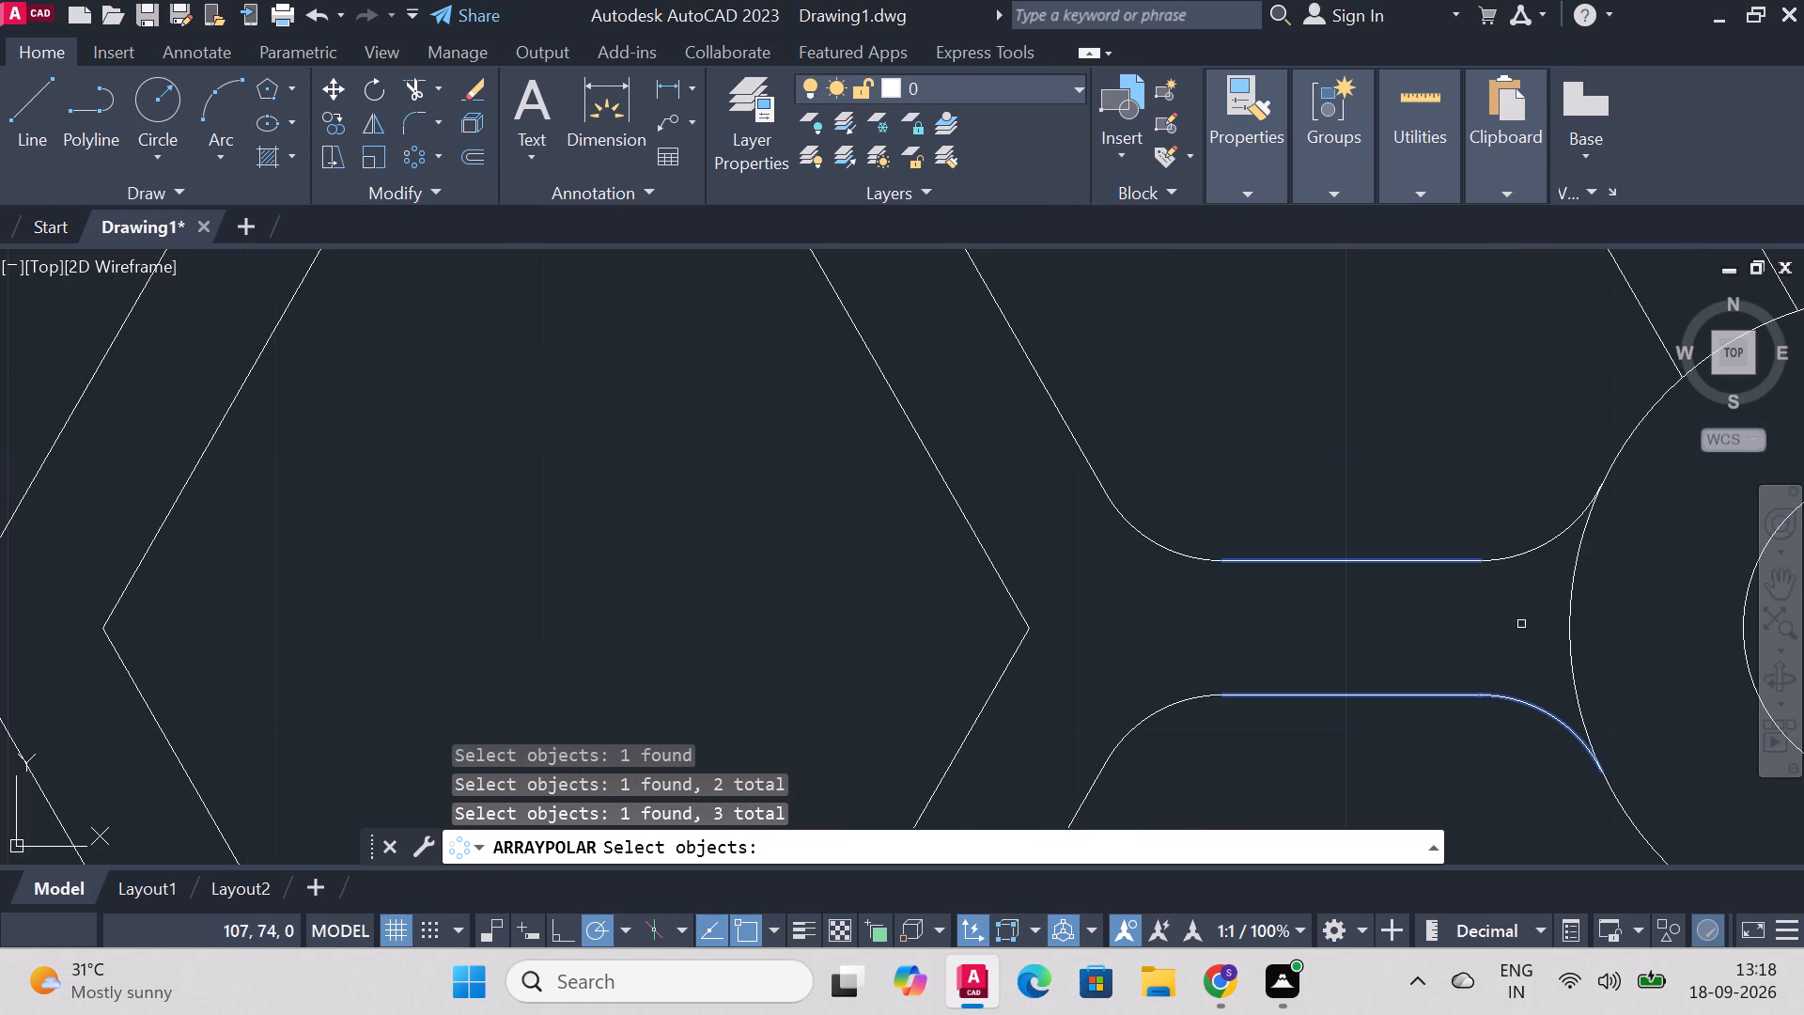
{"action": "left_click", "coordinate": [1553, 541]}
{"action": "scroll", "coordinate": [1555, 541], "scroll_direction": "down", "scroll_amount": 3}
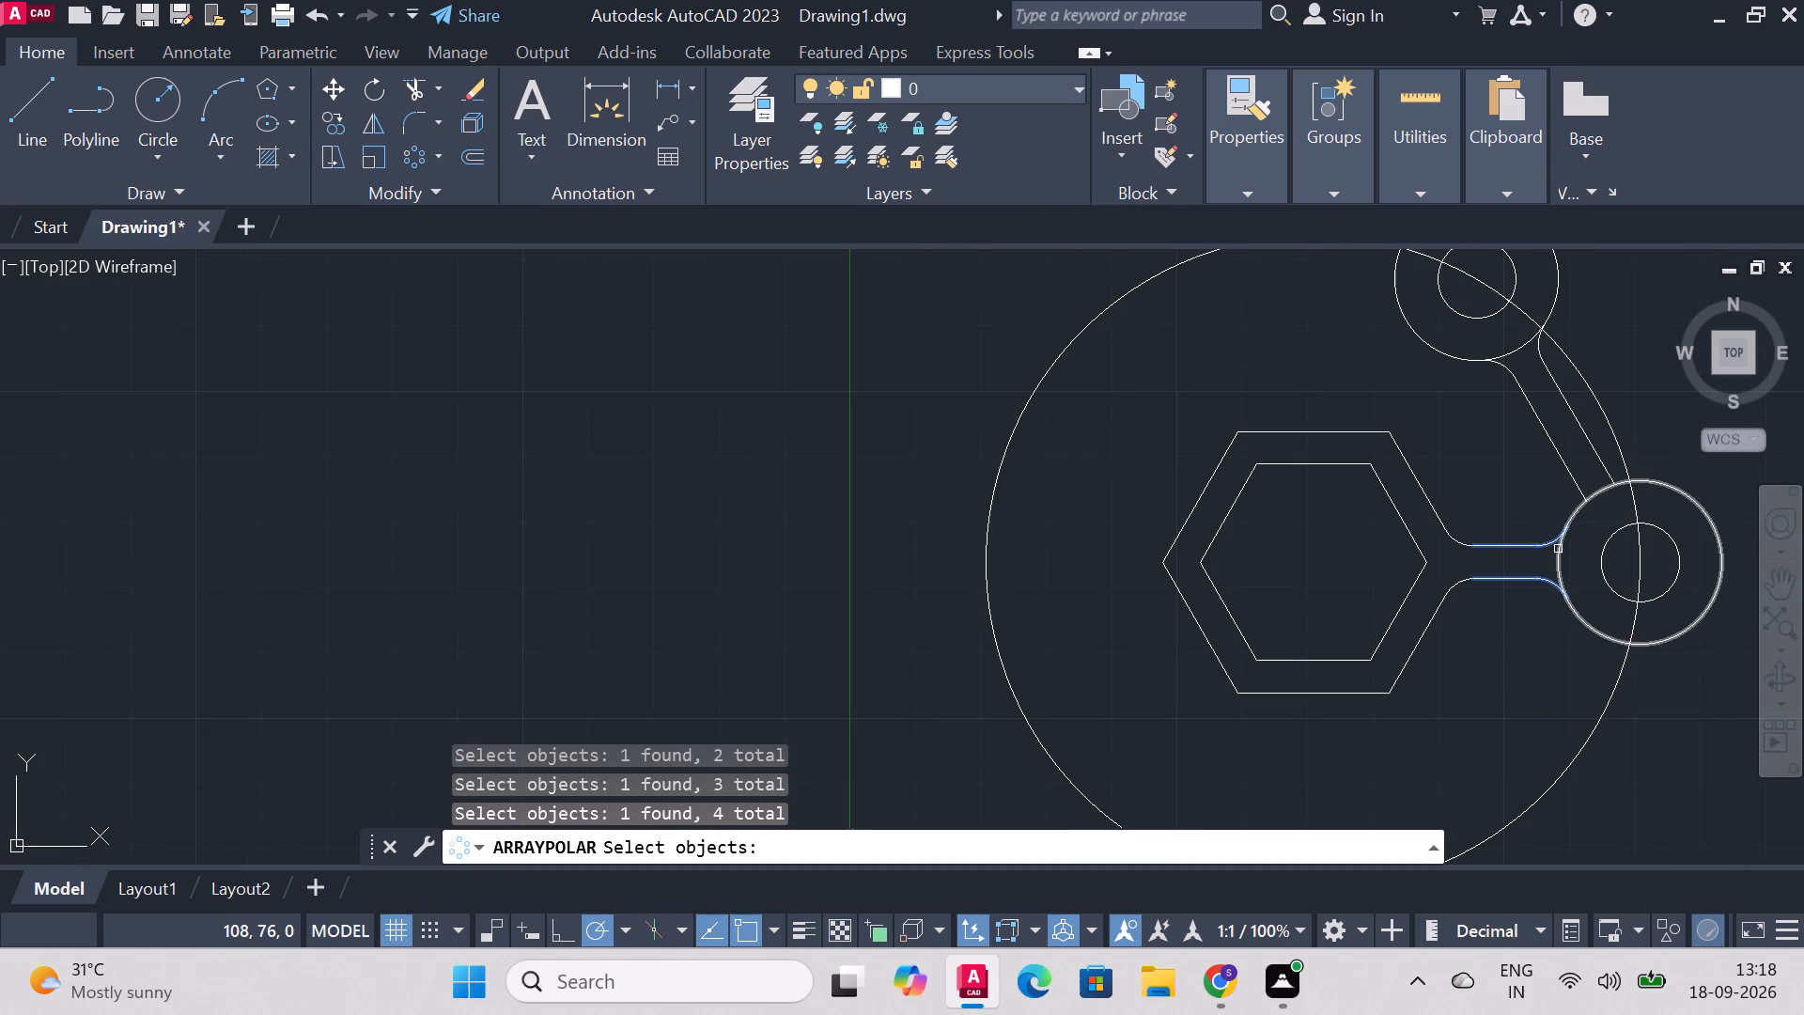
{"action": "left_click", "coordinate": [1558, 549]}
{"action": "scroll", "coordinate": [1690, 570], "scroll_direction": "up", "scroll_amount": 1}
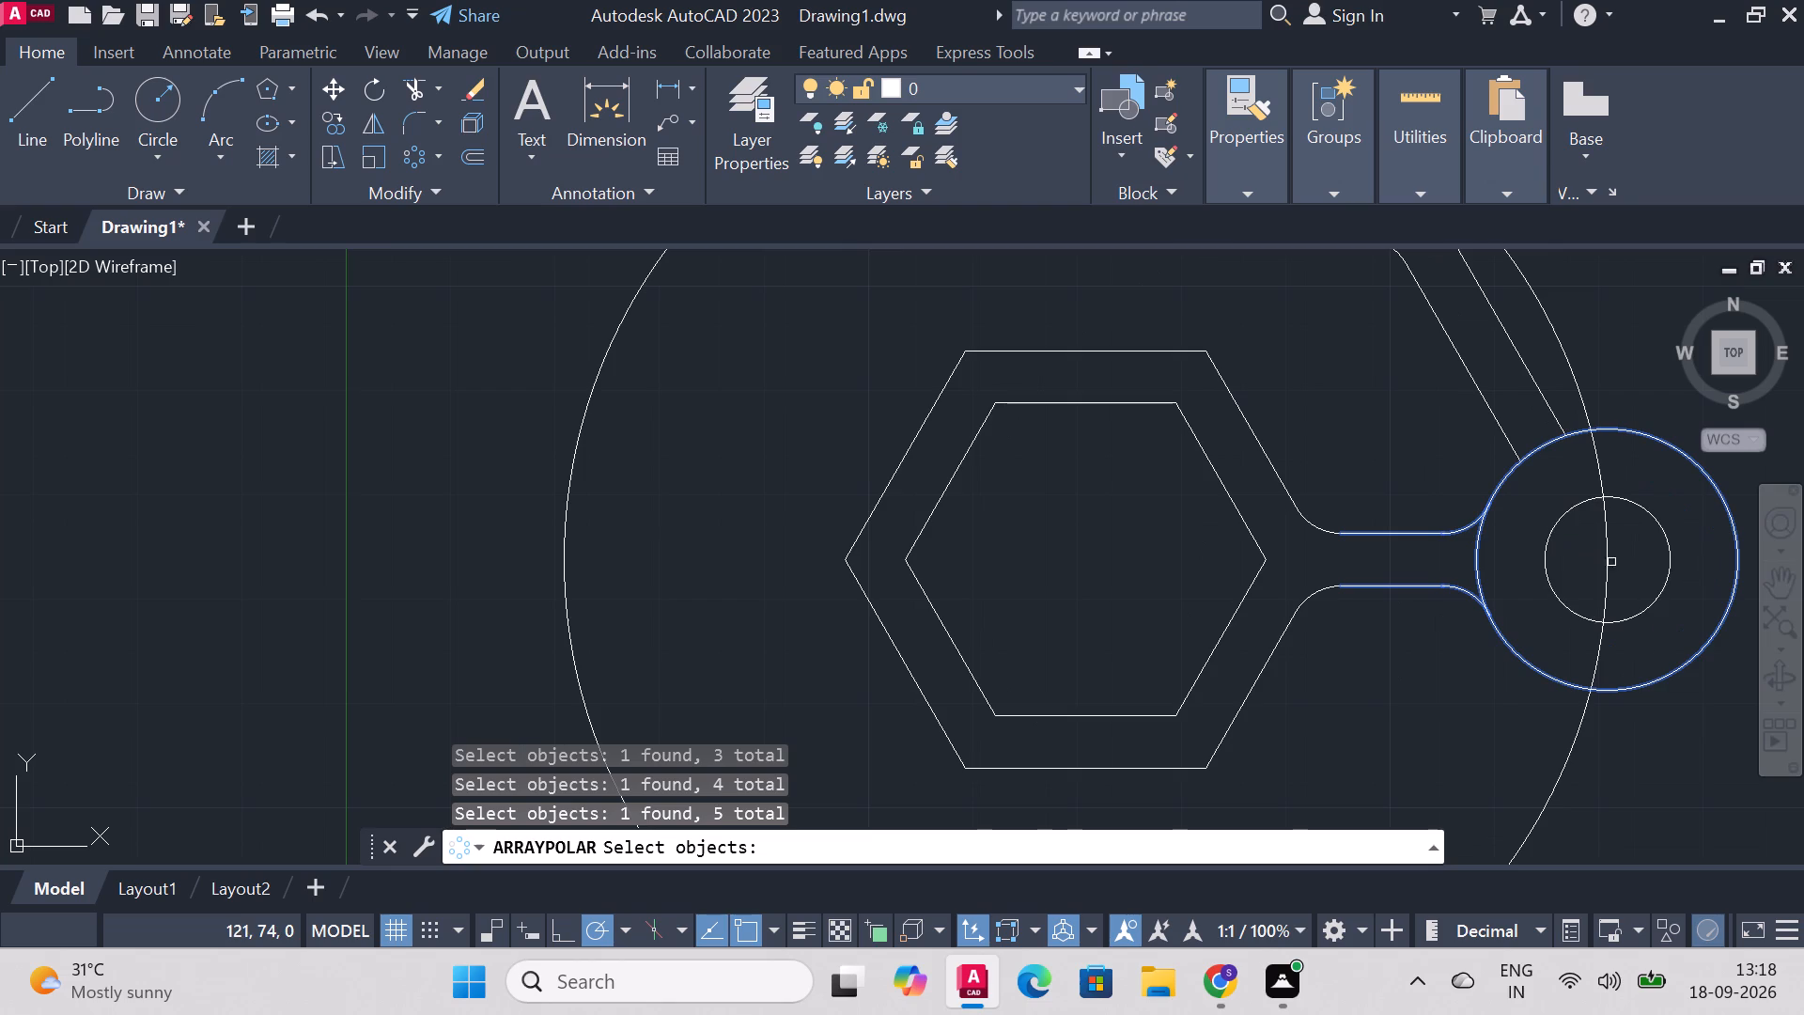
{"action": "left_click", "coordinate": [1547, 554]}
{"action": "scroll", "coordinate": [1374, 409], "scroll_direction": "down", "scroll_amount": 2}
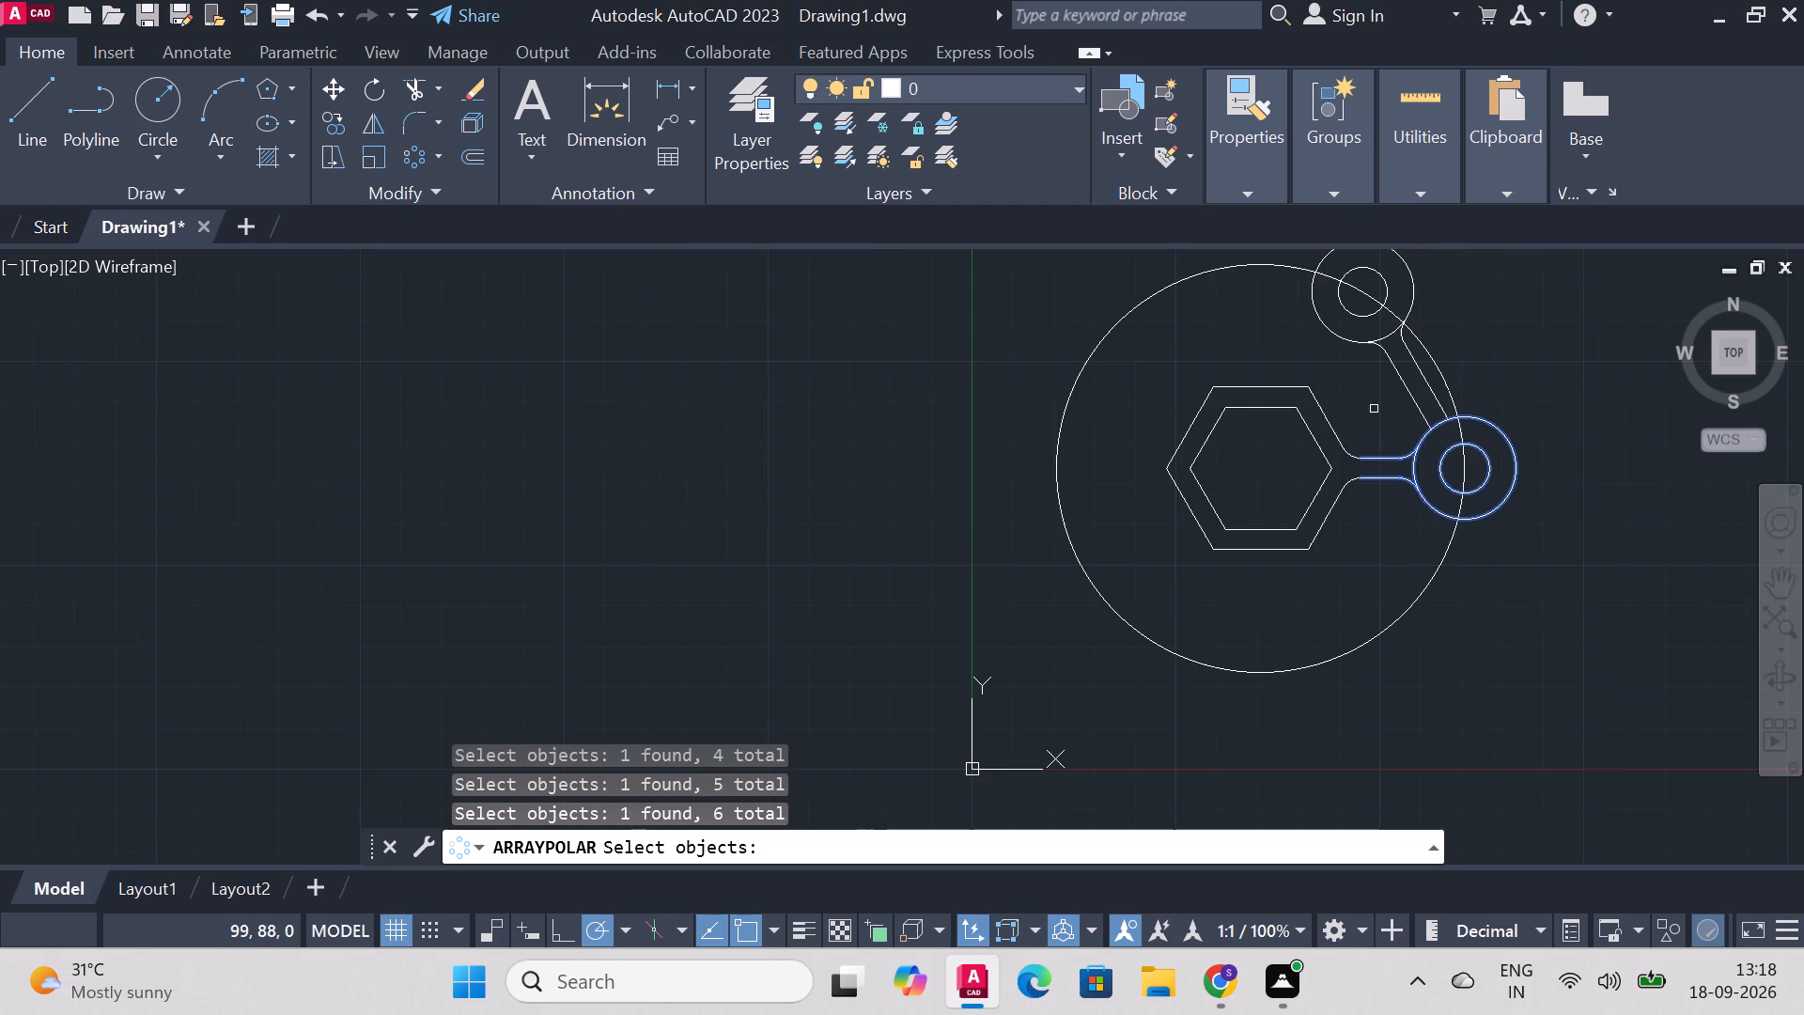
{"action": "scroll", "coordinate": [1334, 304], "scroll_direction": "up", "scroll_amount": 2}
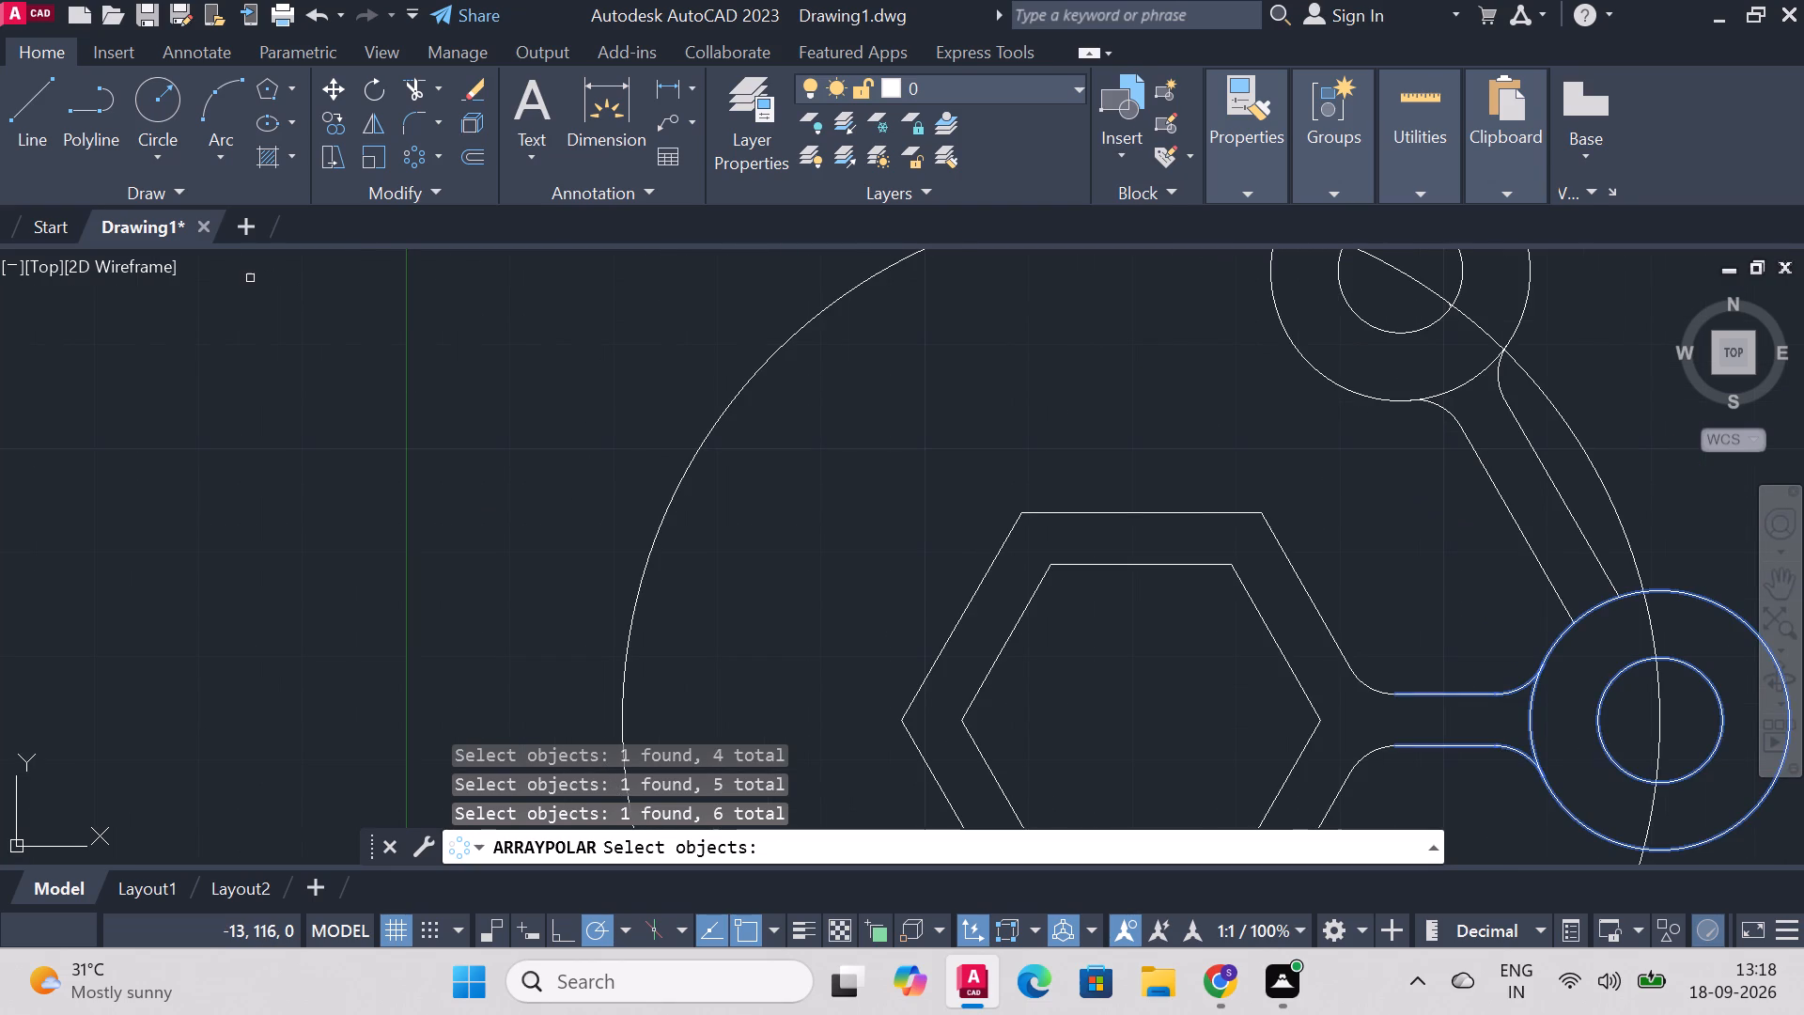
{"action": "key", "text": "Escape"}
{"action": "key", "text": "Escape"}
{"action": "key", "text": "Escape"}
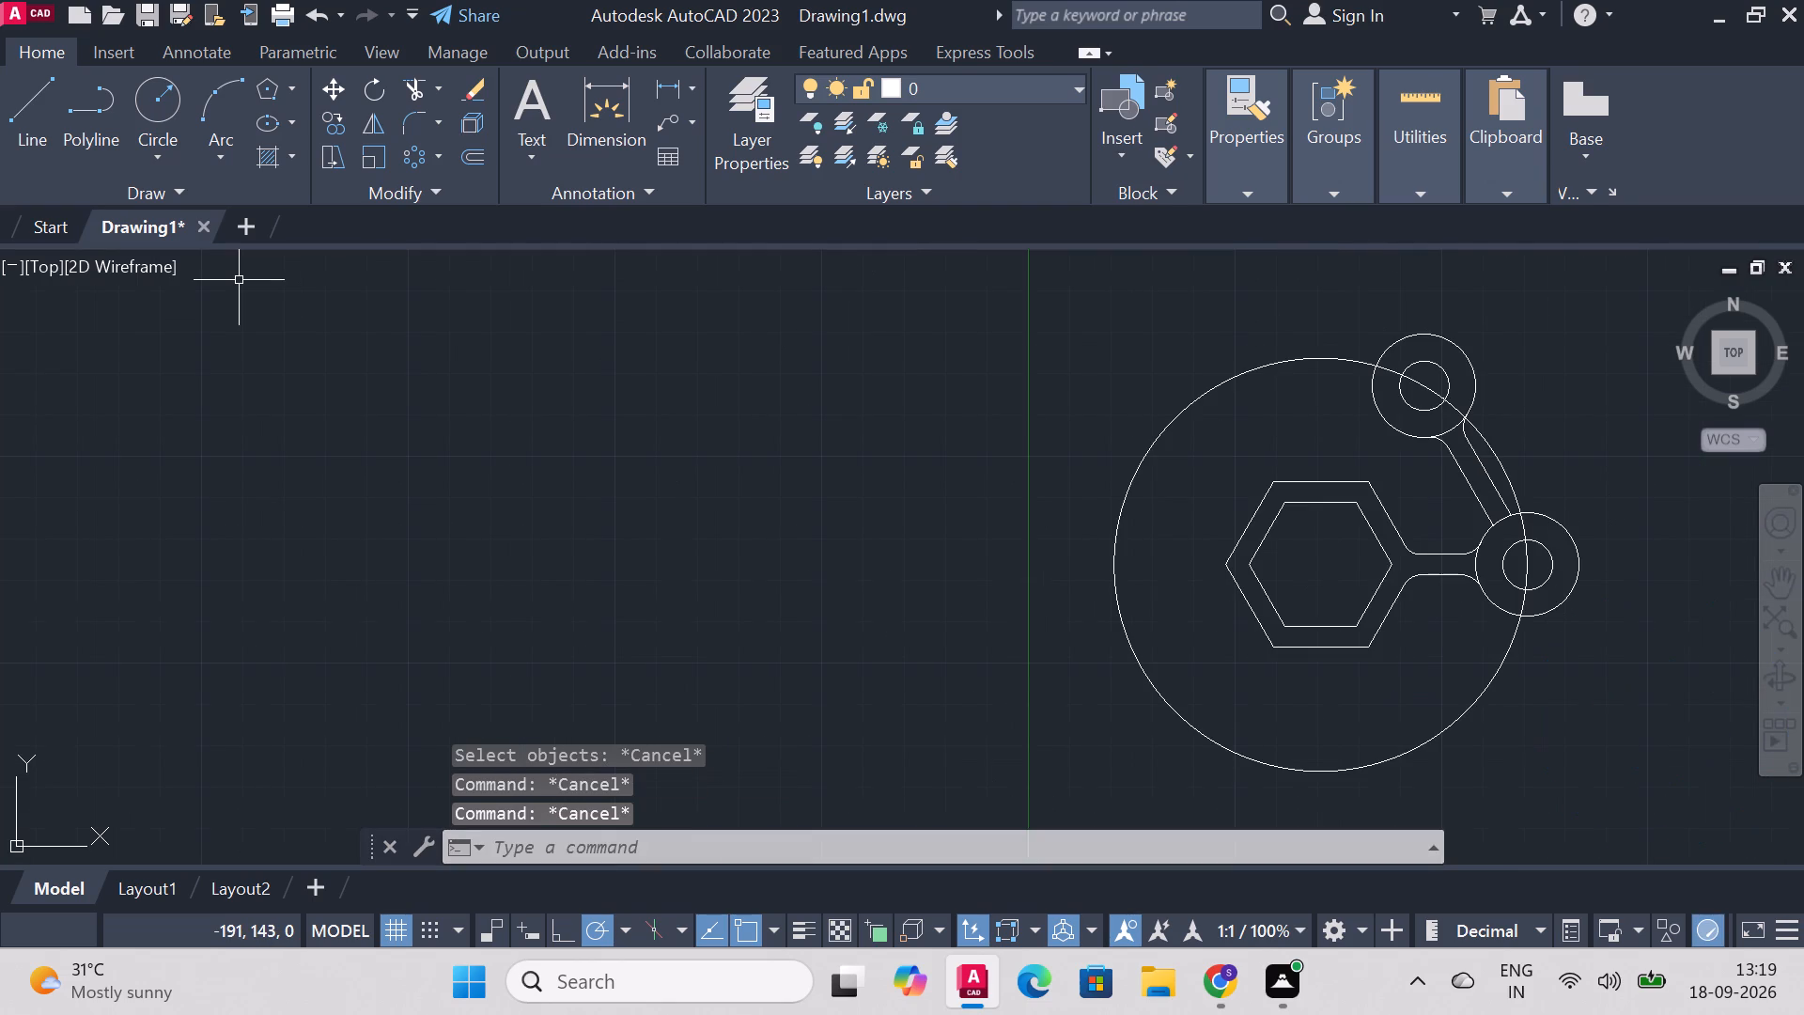
Fillet both slanted link lines to the outer circle of the circle pair at the horizontal arm's end.
{"action": "scroll", "coordinate": [1387, 424], "scroll_direction": "up", "scroll_amount": 2}
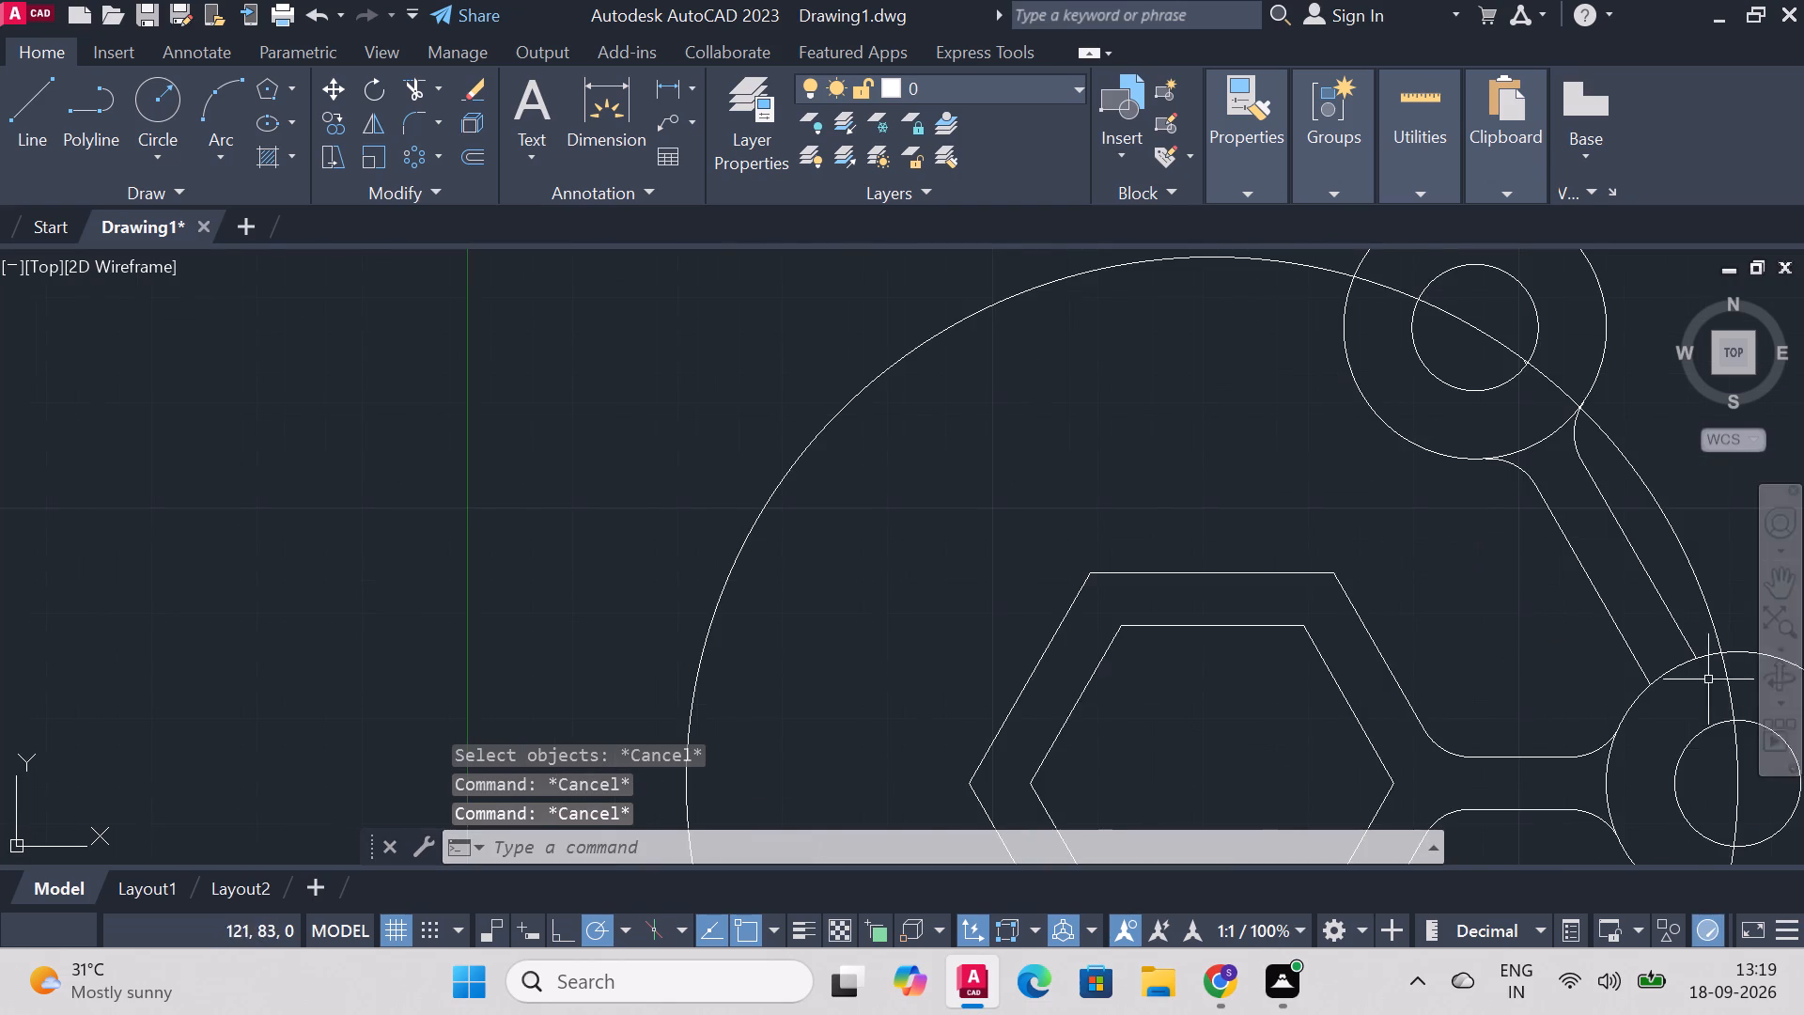
{"action": "scroll", "coordinate": [1693, 673], "scroll_direction": "down", "scroll_amount": 3}
{"action": "scroll", "coordinate": [1716, 752], "scroll_direction": "up", "scroll_amount": 5}
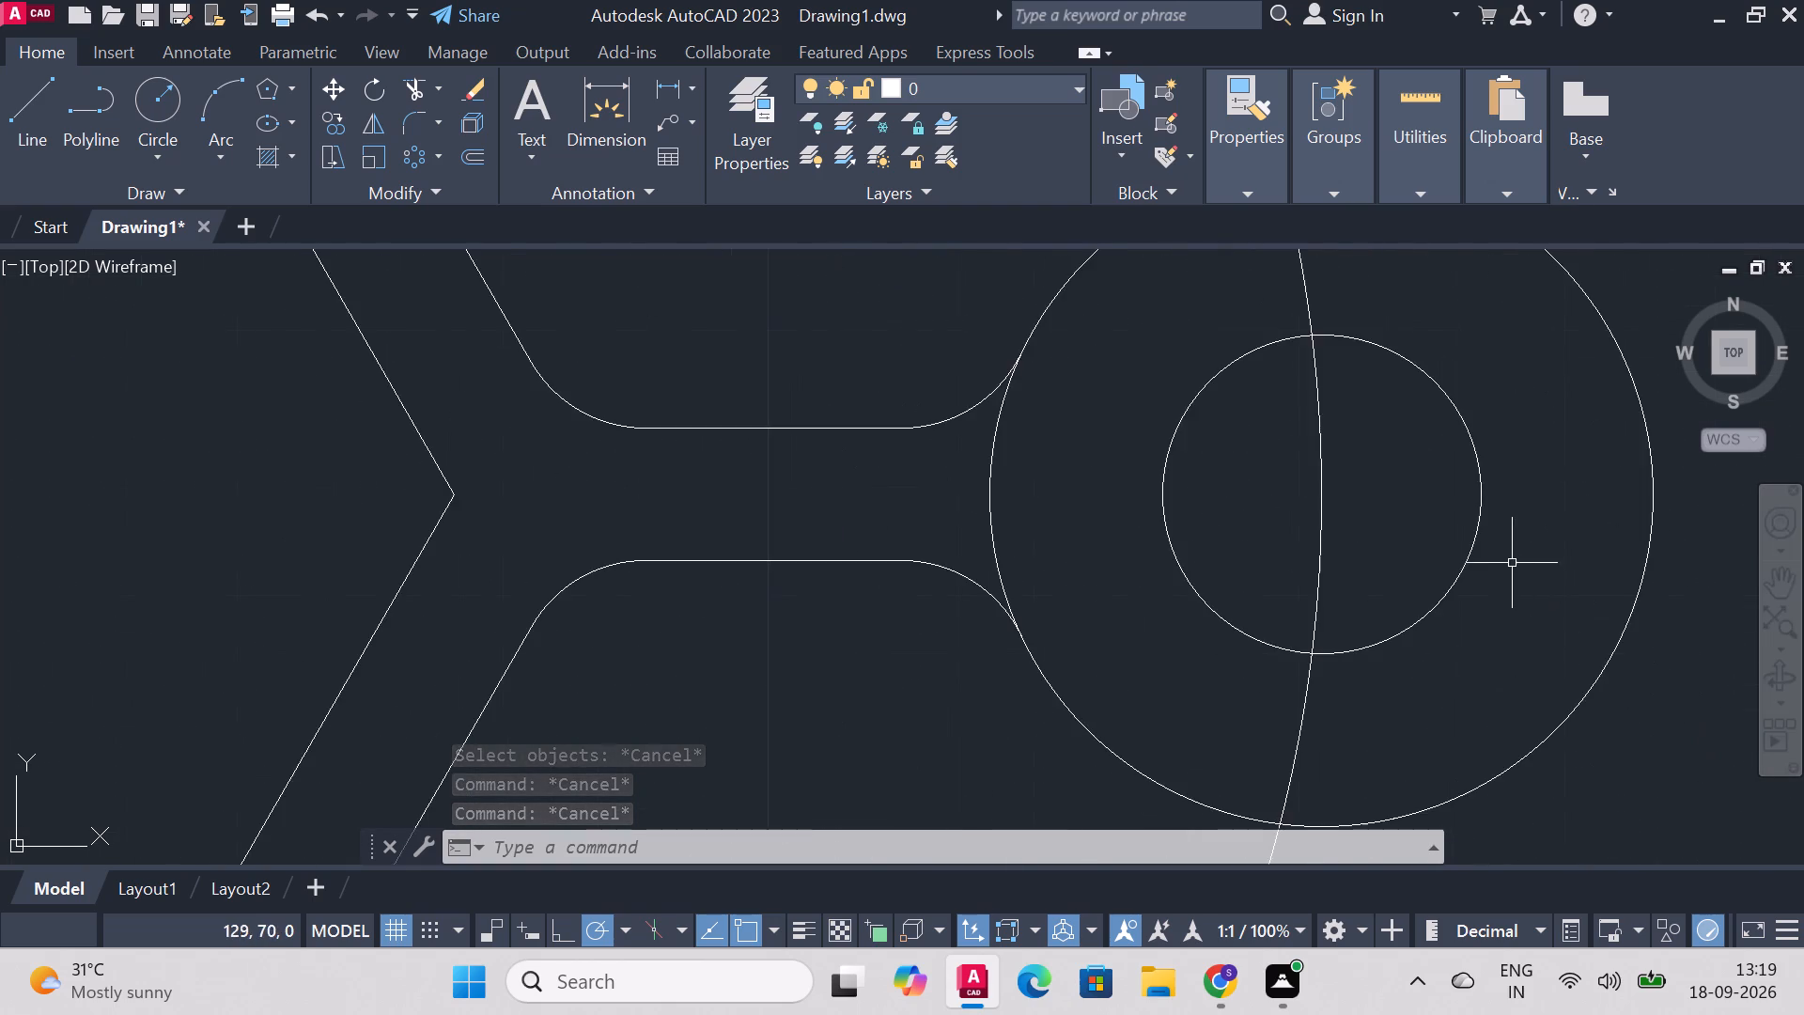
{"action": "scroll", "coordinate": [1511, 562], "scroll_direction": "down", "scroll_amount": 2}
{"action": "scroll", "coordinate": [1490, 375], "scroll_direction": "up", "scroll_amount": 1}
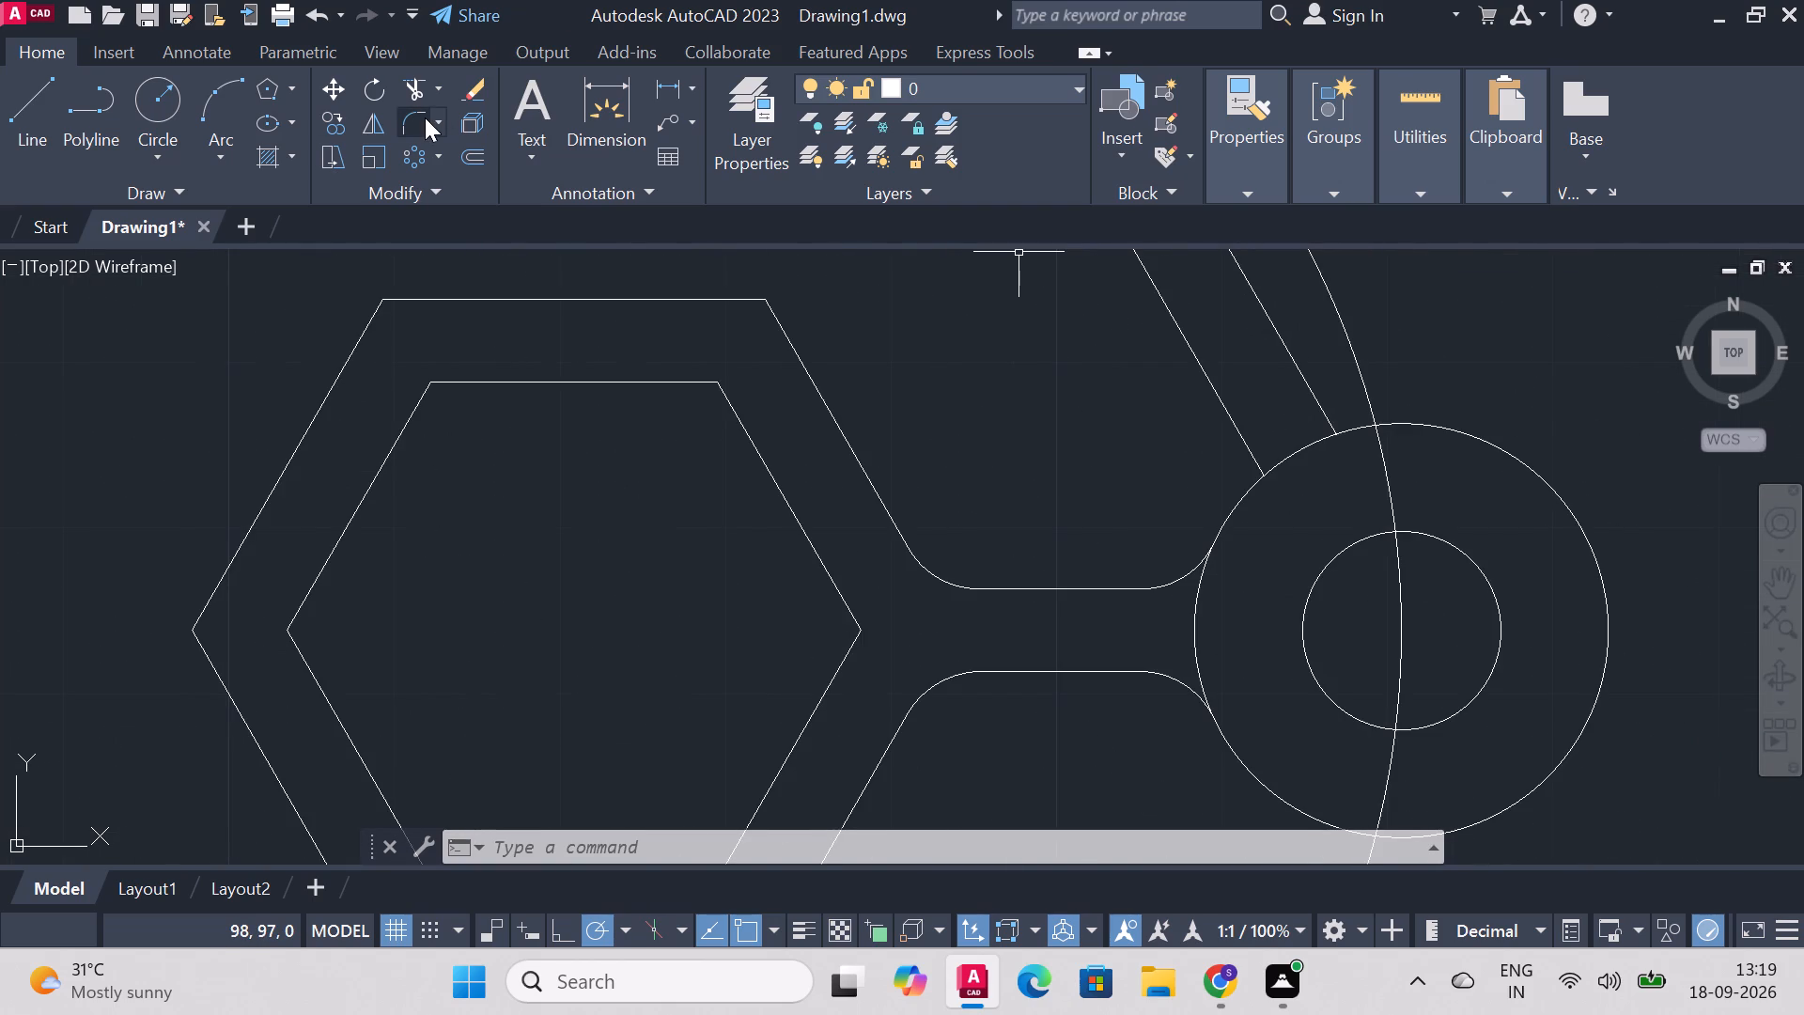
{"action": "left_click", "coordinate": [425, 117]}
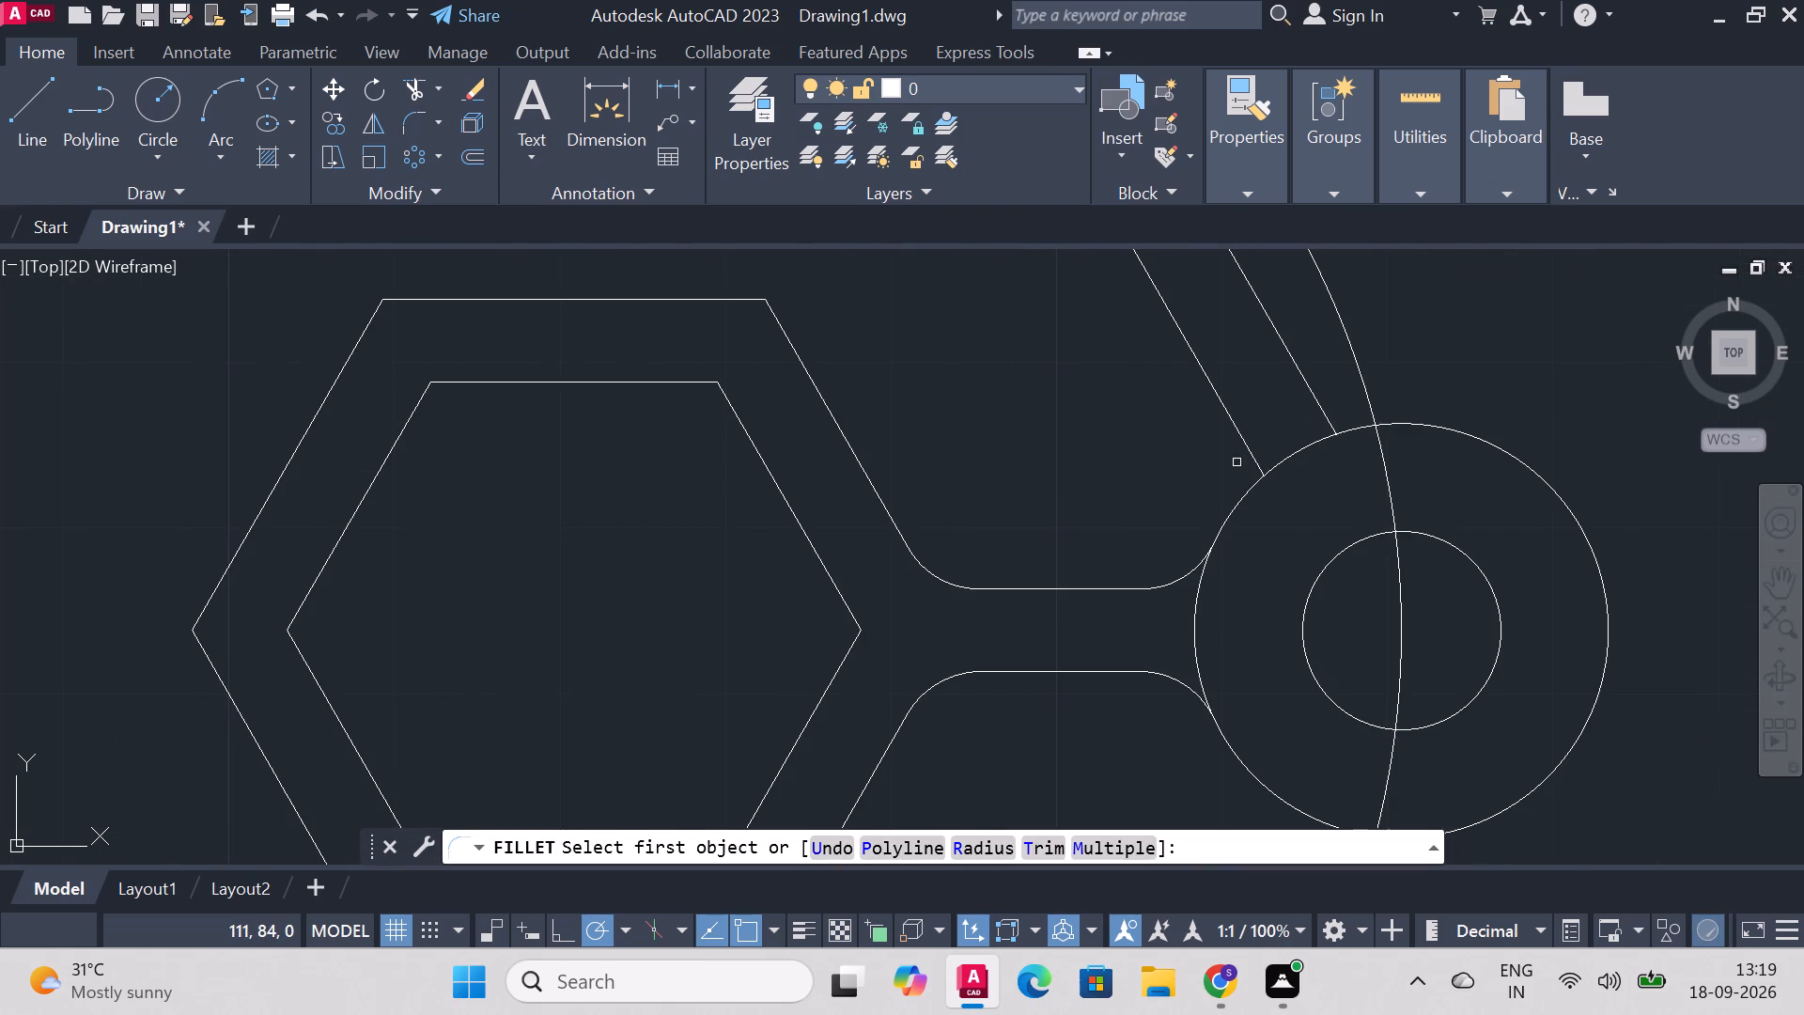
{"action": "left_click", "coordinate": [1255, 460]}
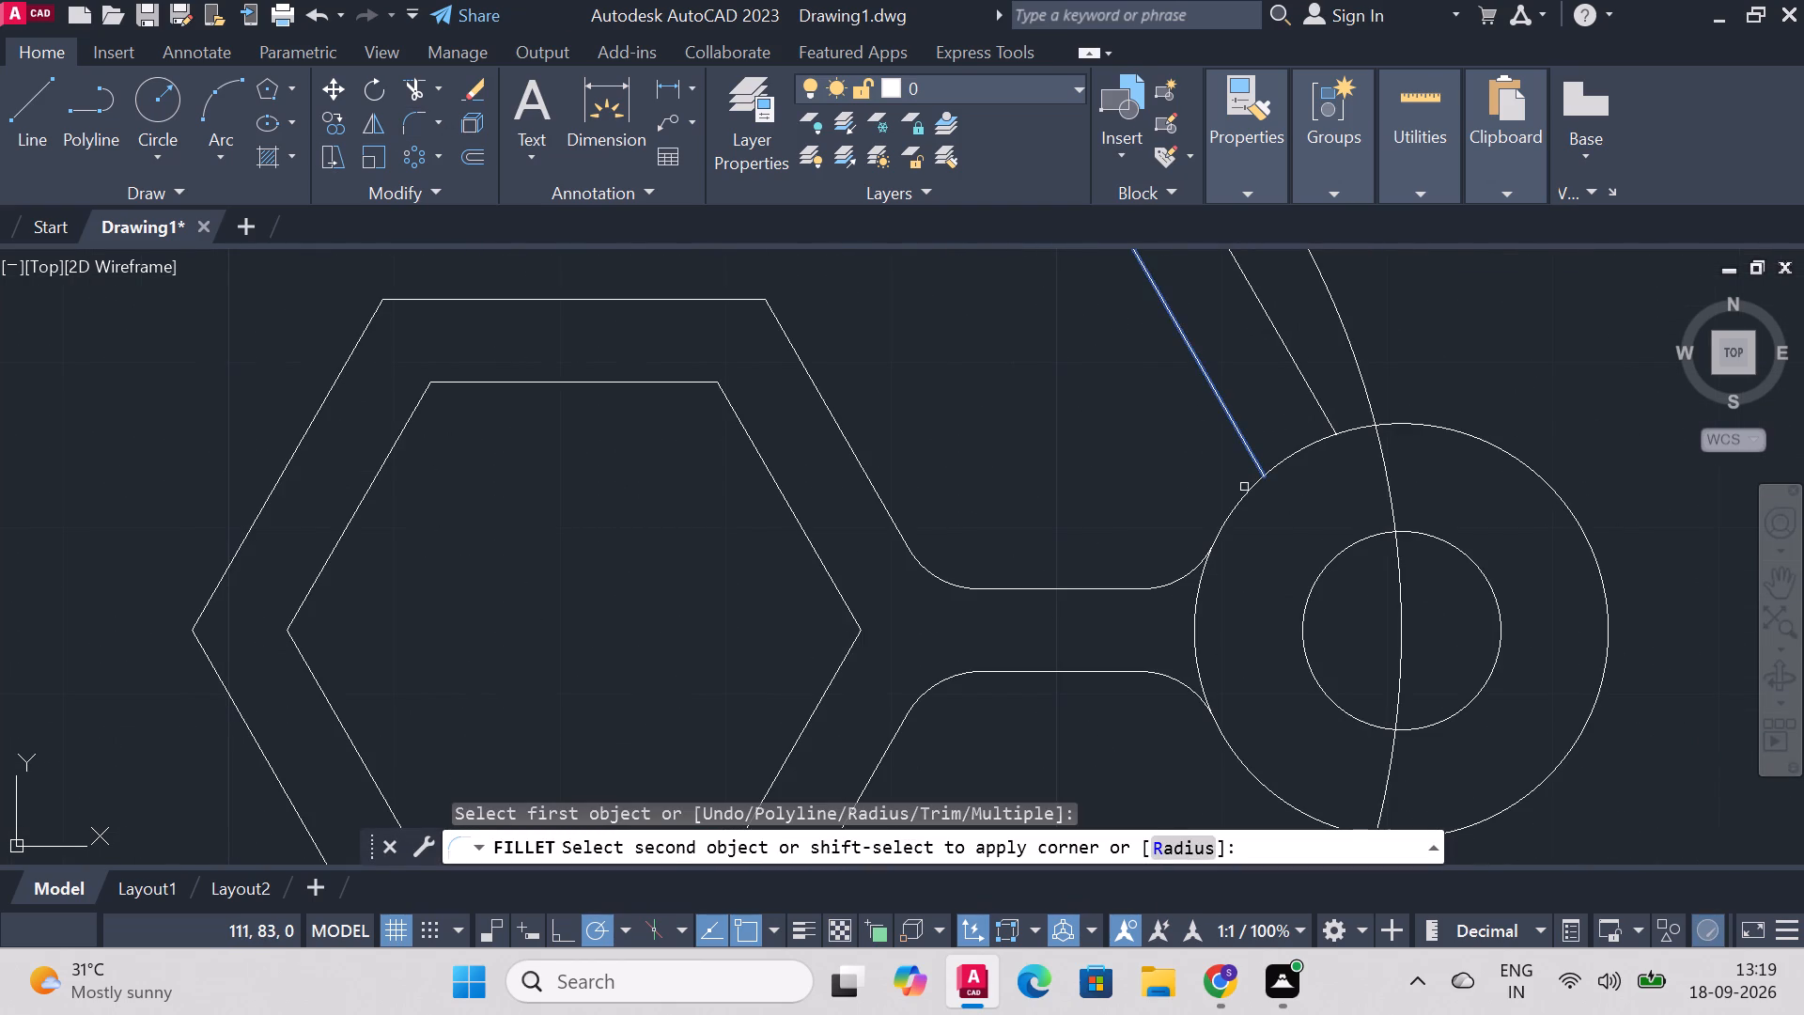
{"action": "left_click", "coordinate": [1246, 488]}
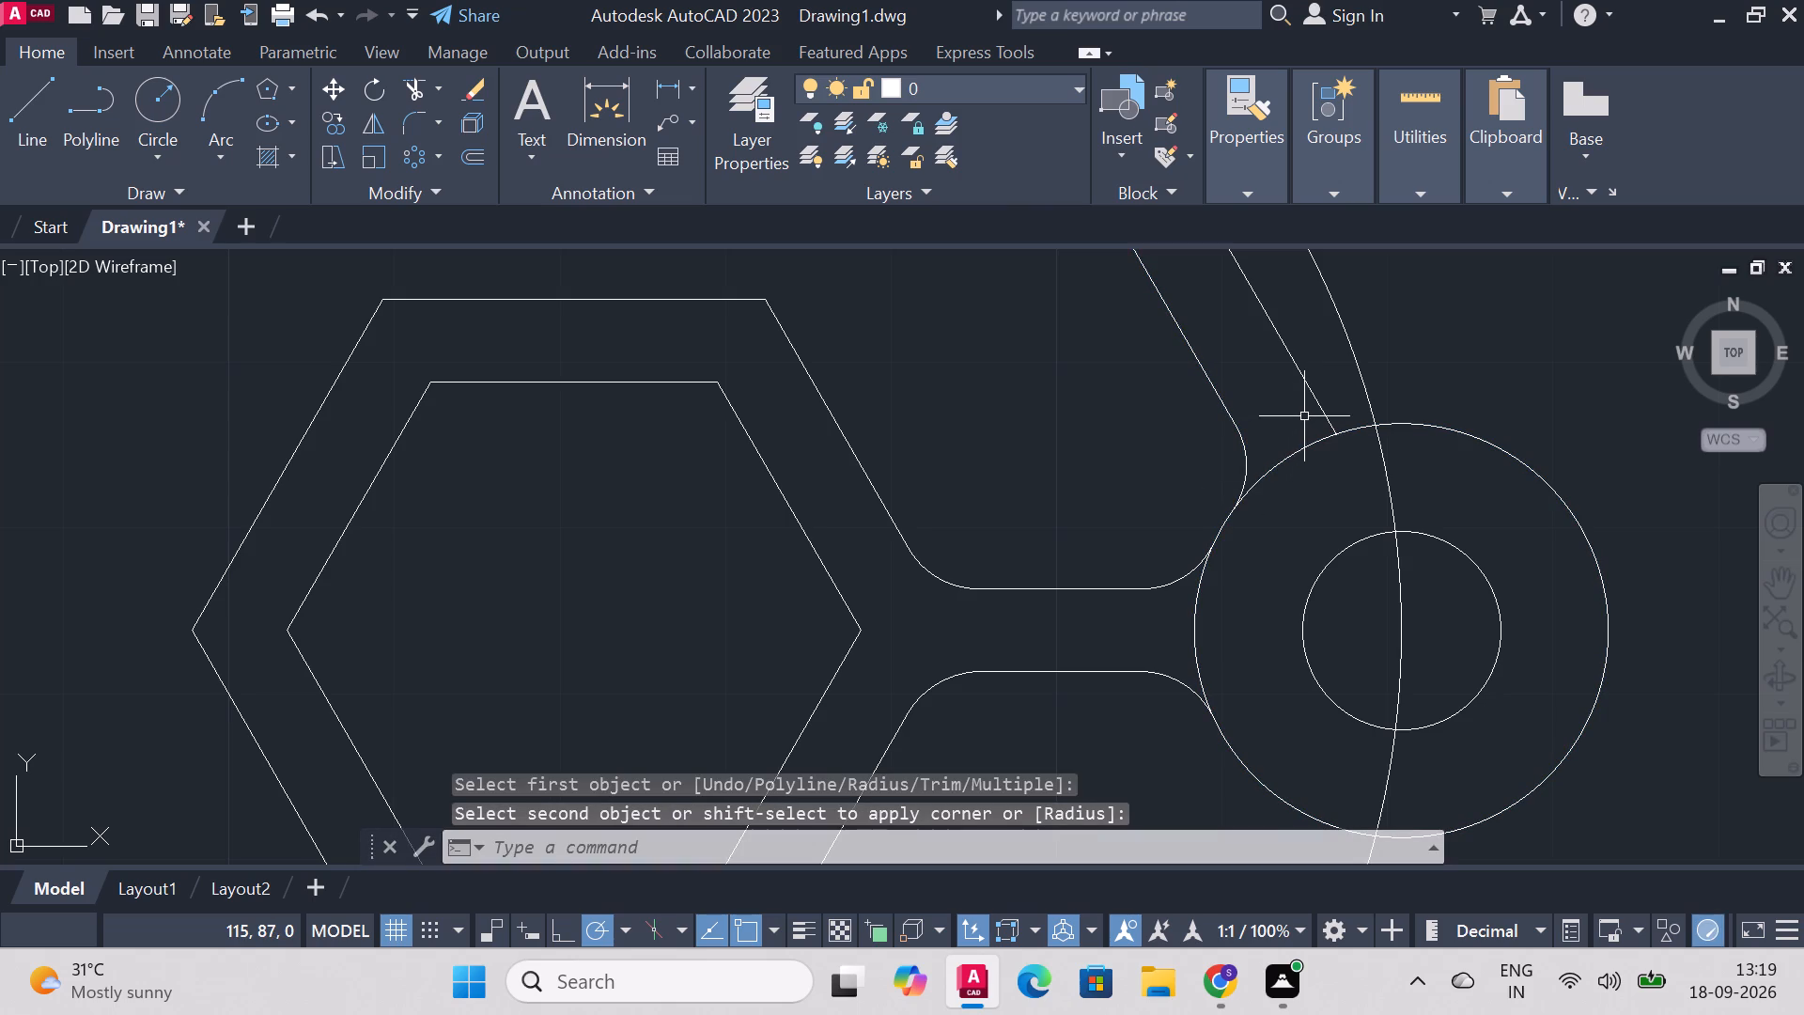
{"action": "scroll", "coordinate": [1112, 401], "scroll_direction": "down", "scroll_amount": 1}
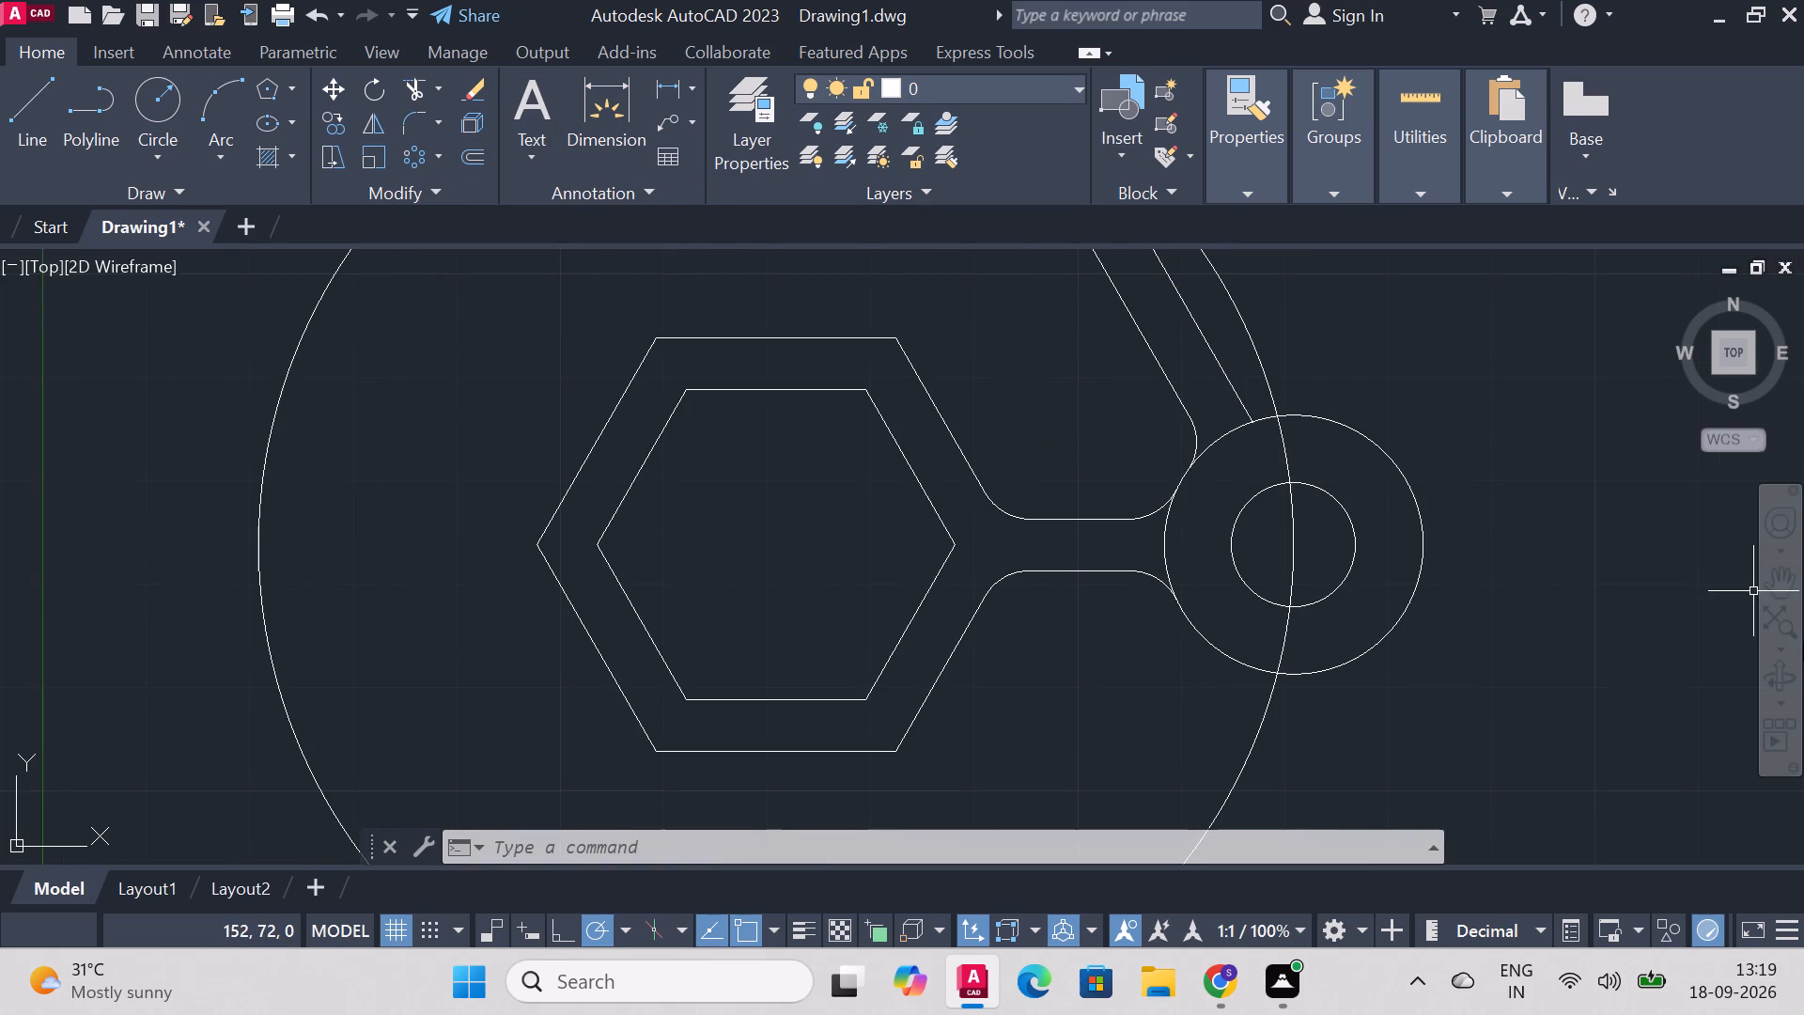
{"action": "left_click", "coordinate": [412, 116]}
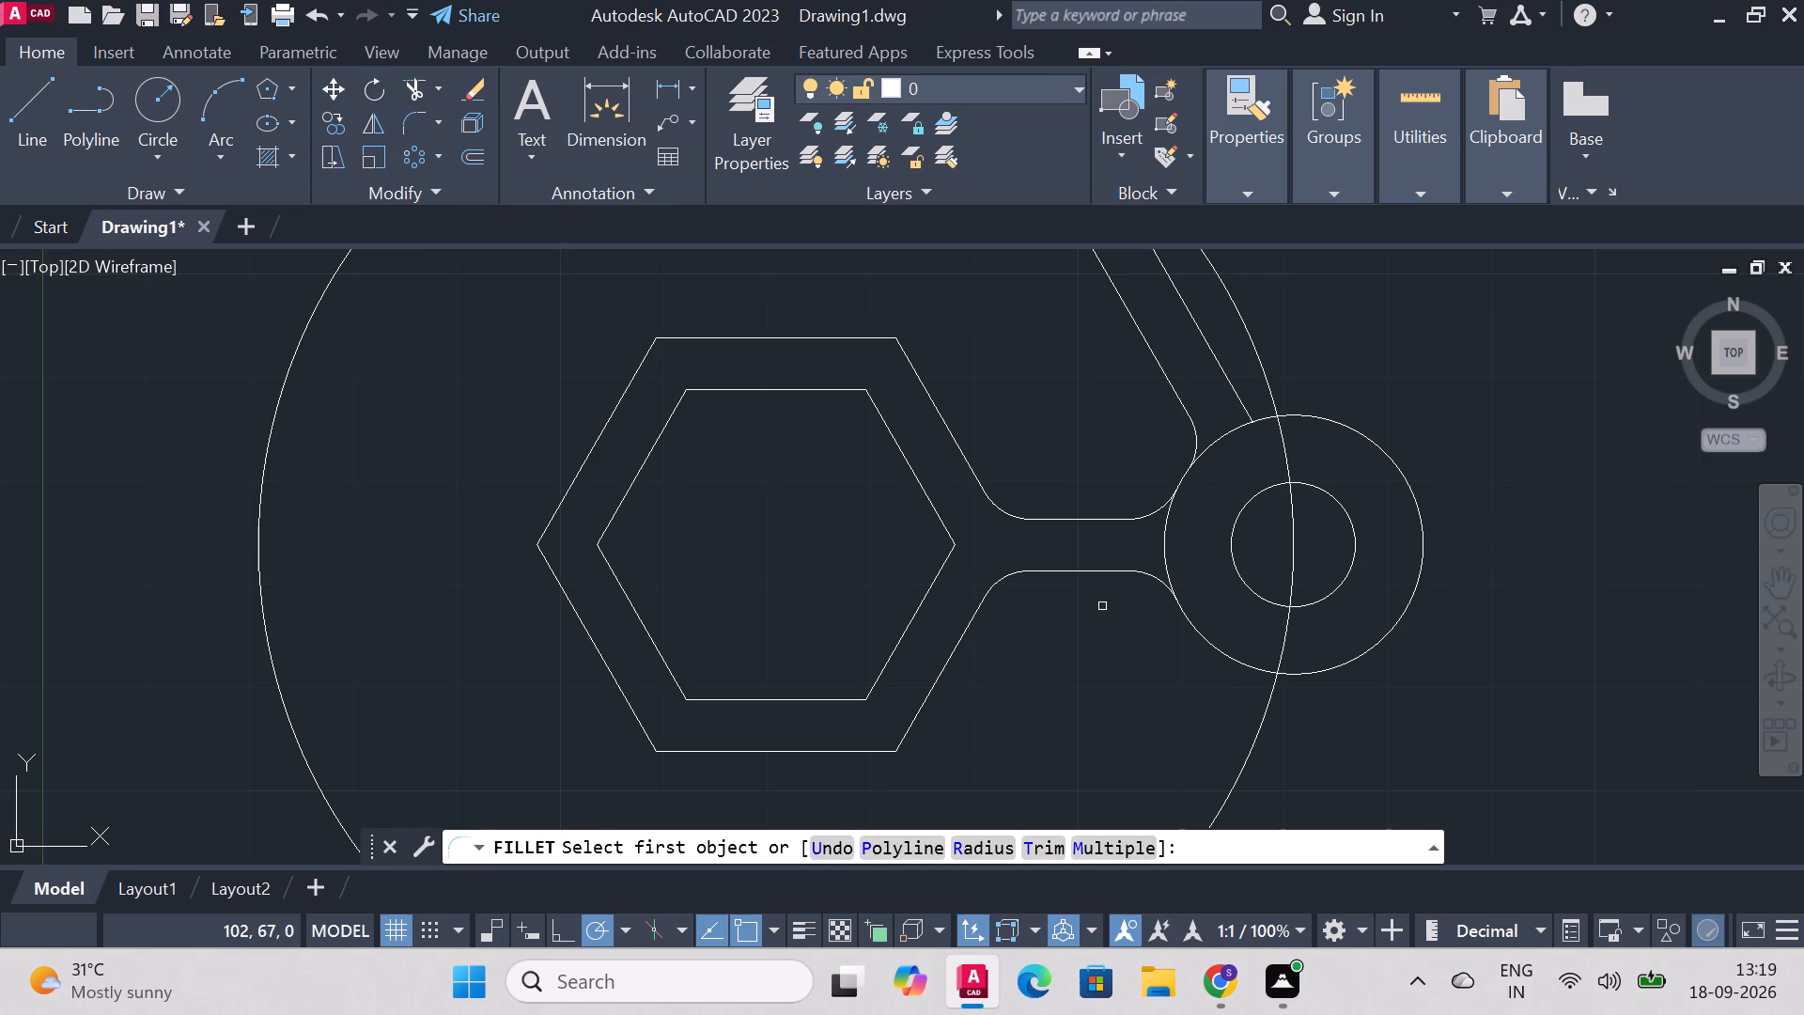
{"action": "left_click", "coordinate": [1241, 410]}
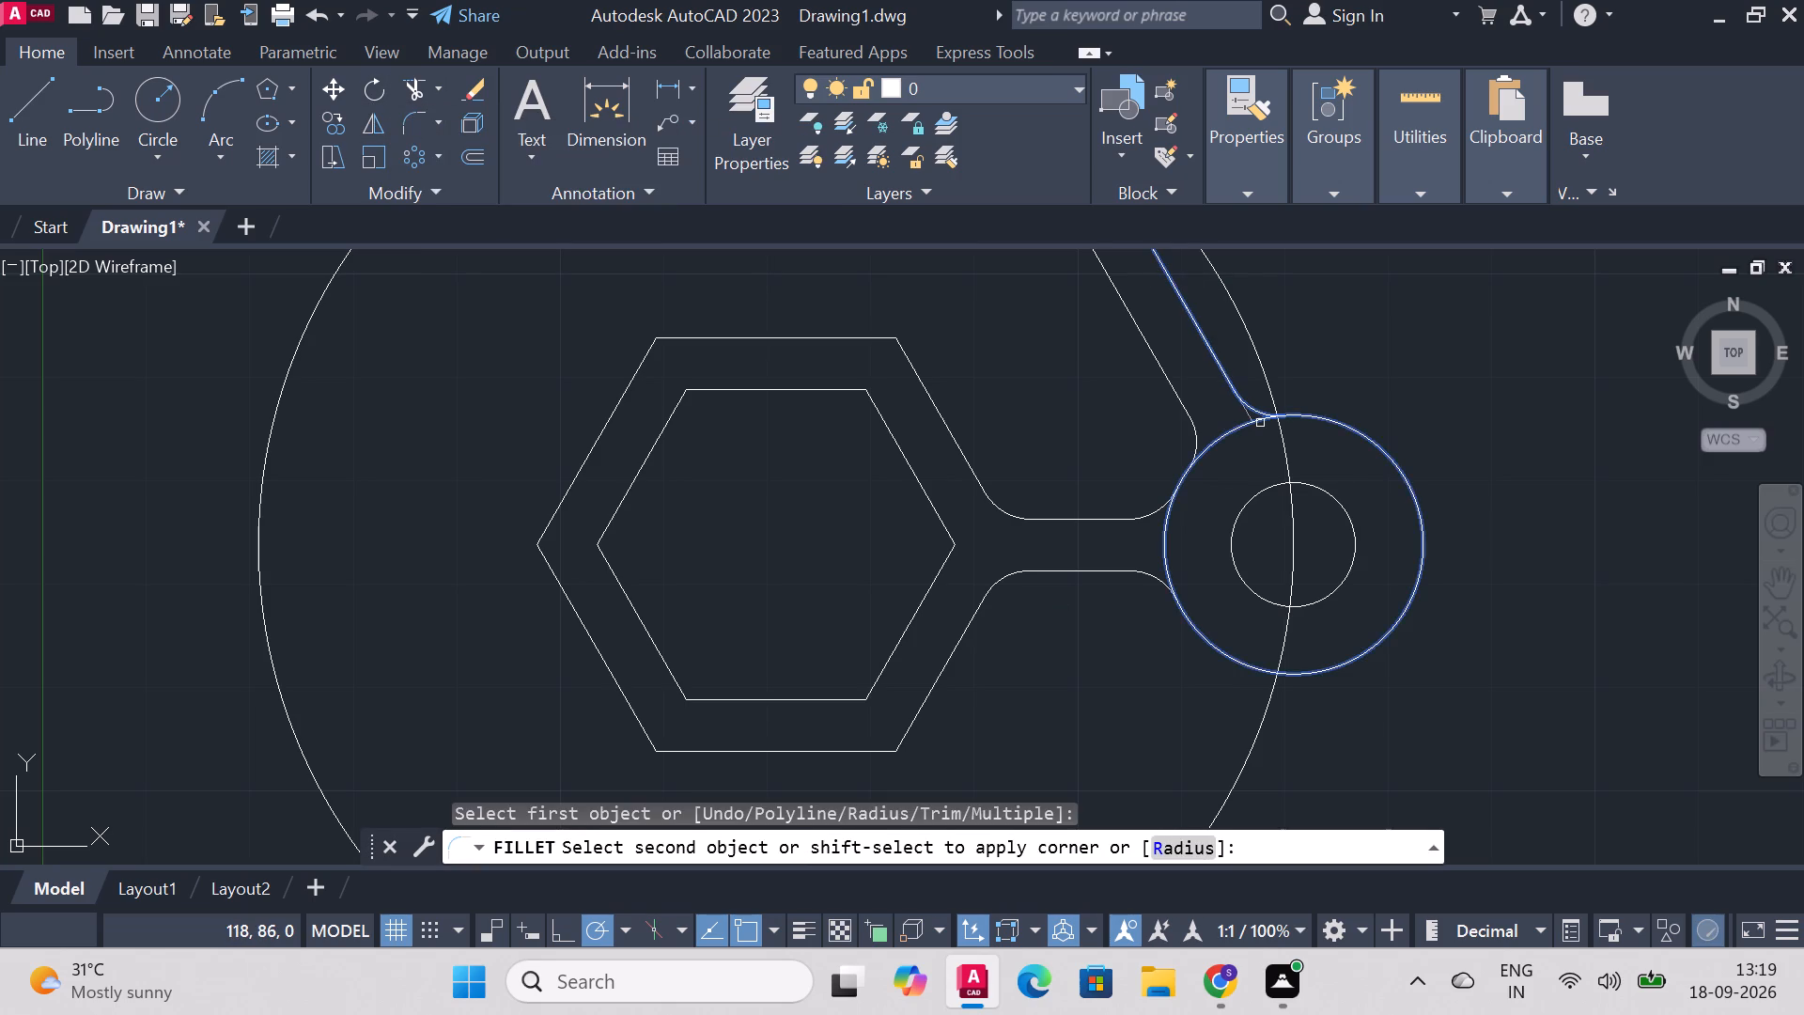
{"action": "left_click", "coordinate": [1260, 423]}
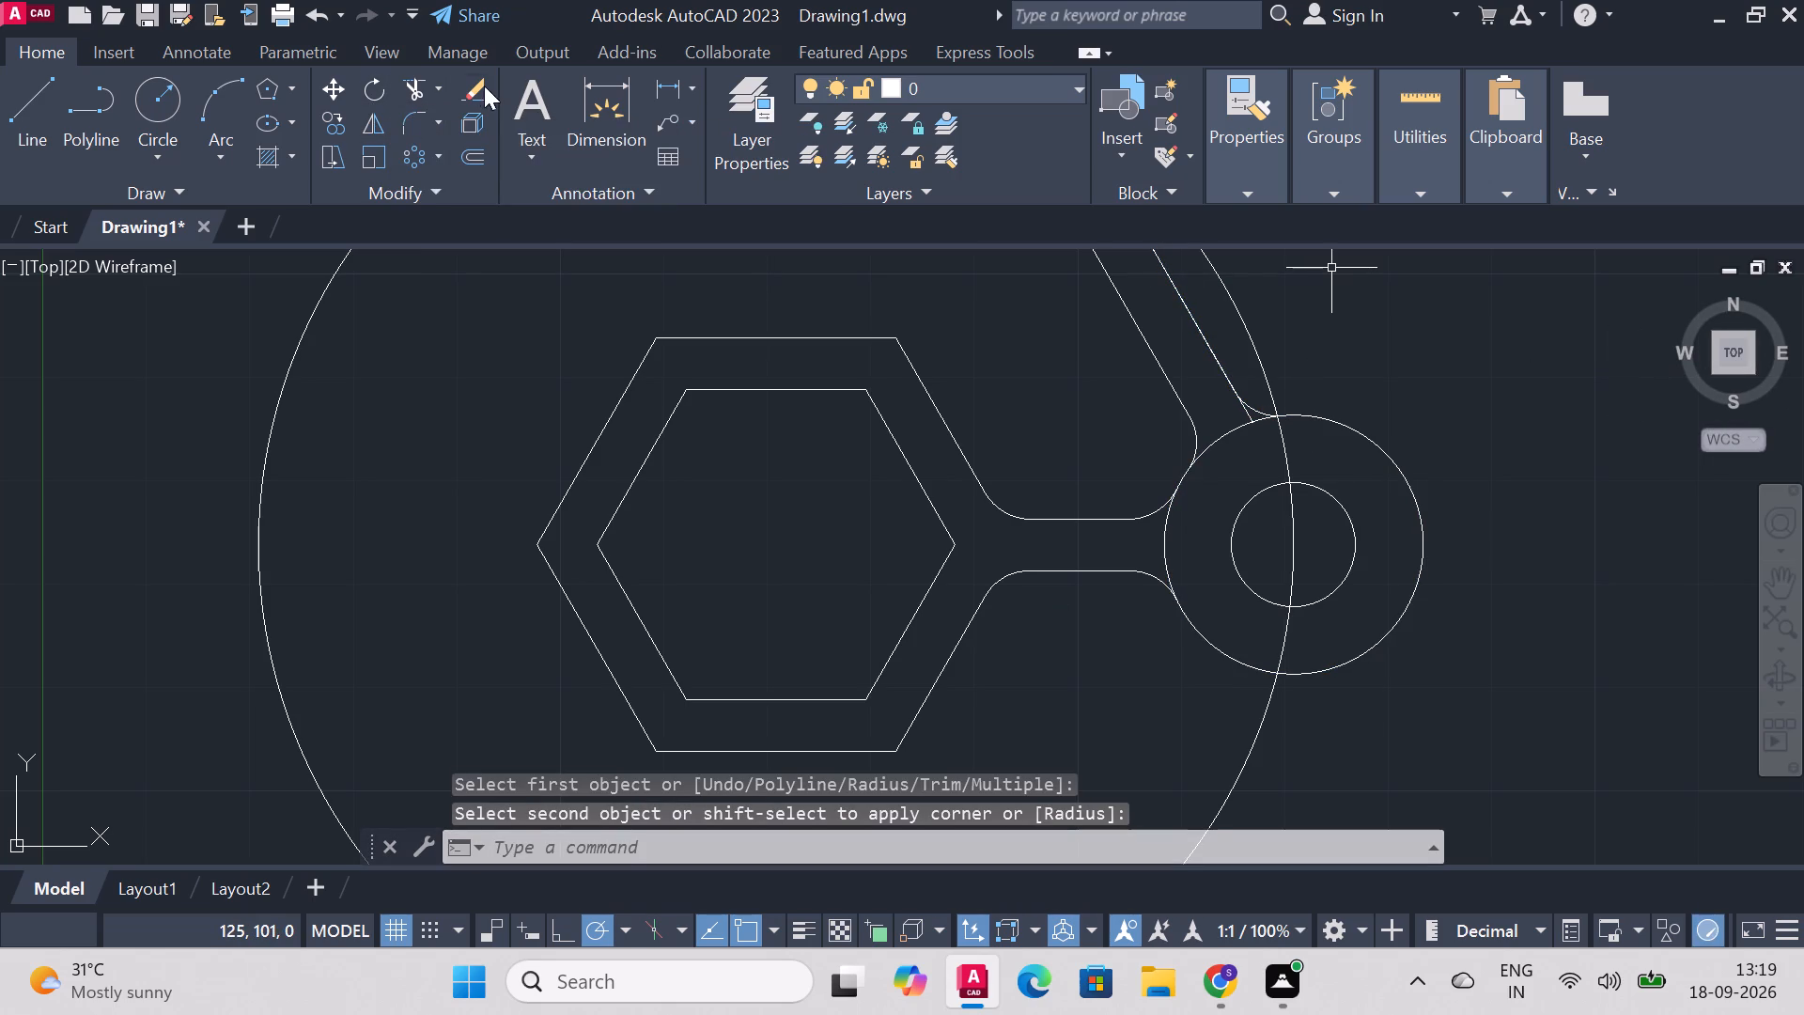
Trim the leftover end of the outer slanted link line beyond its fillet at the horizontal arm's circle pair.
{"action": "left_click", "coordinate": [421, 76]}
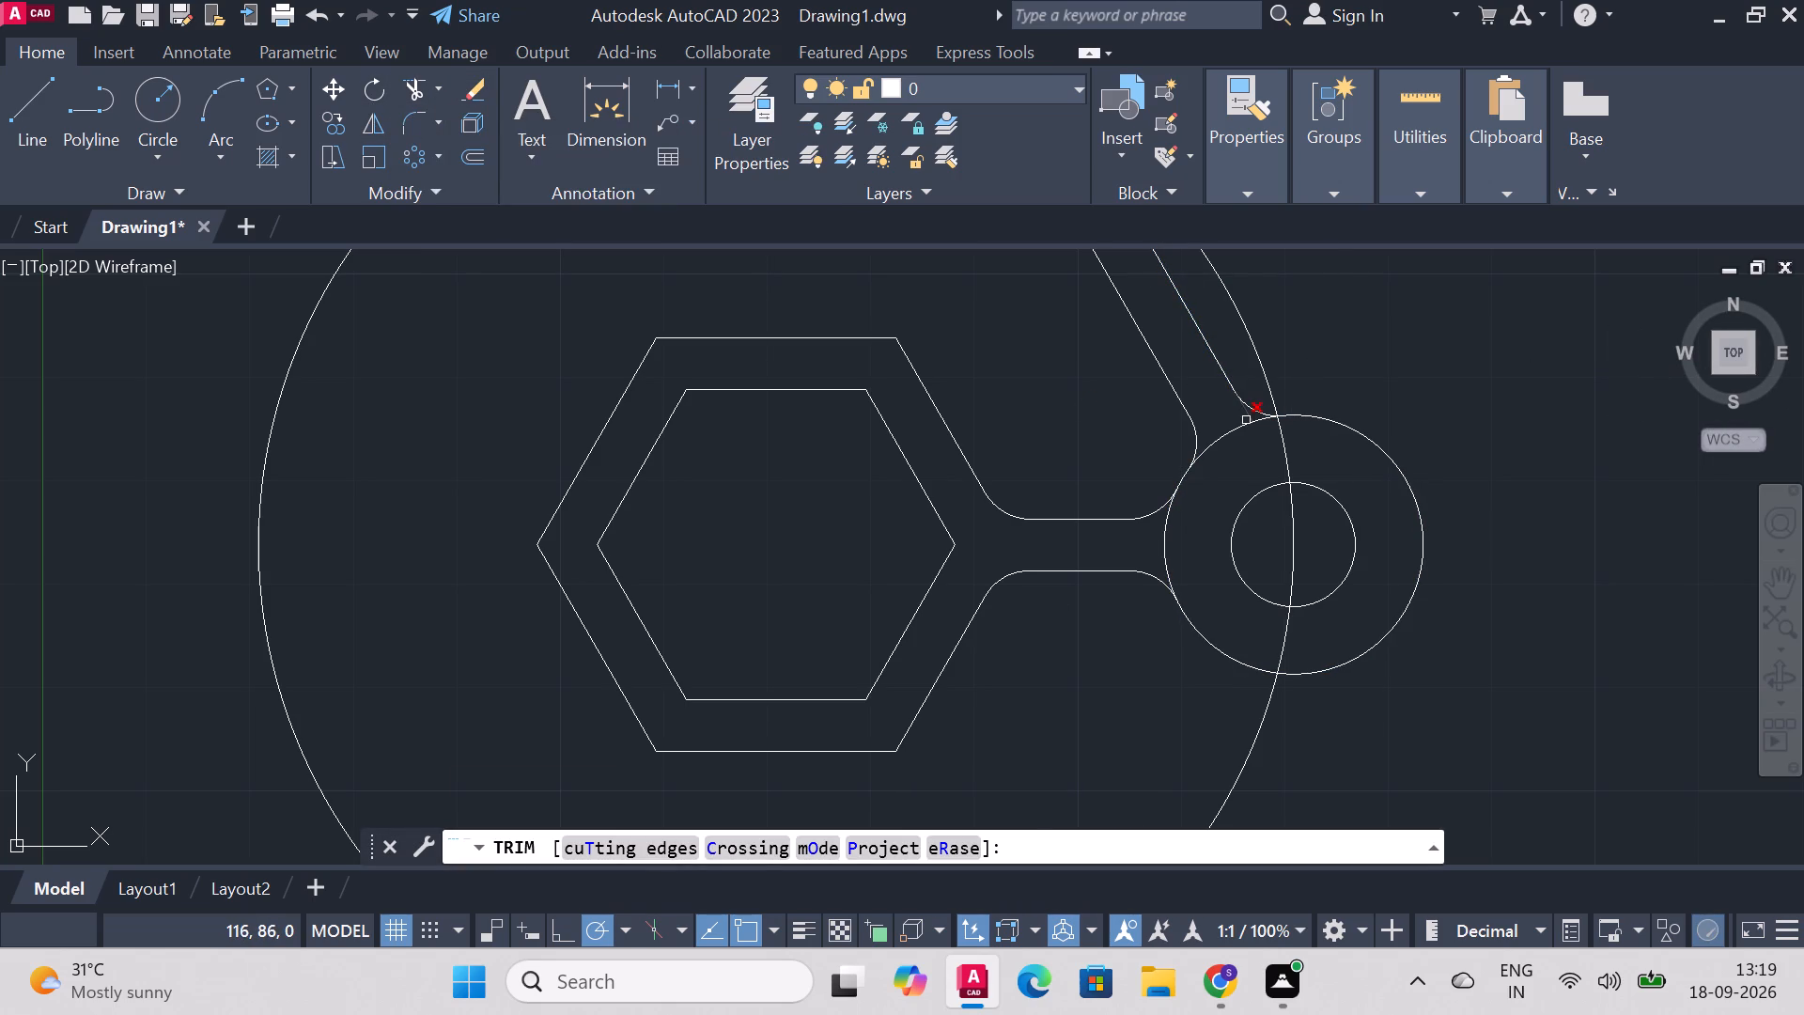
{"action": "left_click", "coordinate": [1252, 416]}
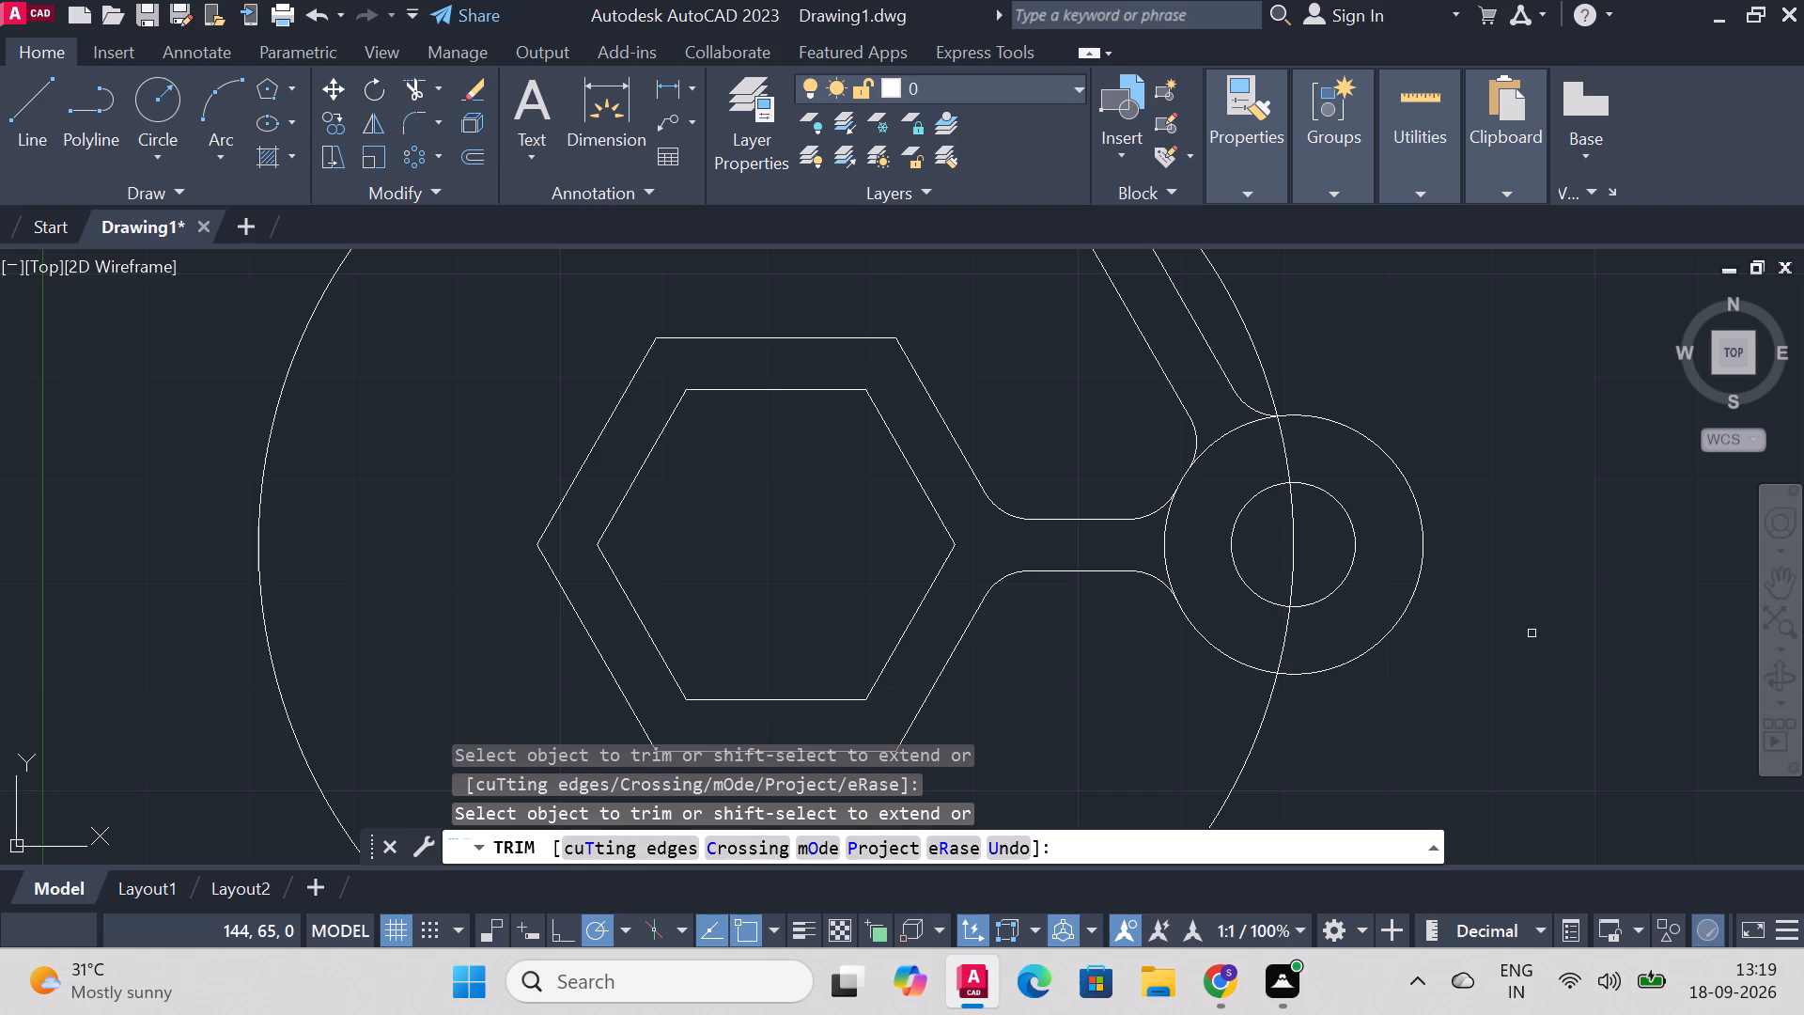
{"action": "scroll", "coordinate": [1336, 603], "scroll_direction": "down", "scroll_amount": 2}
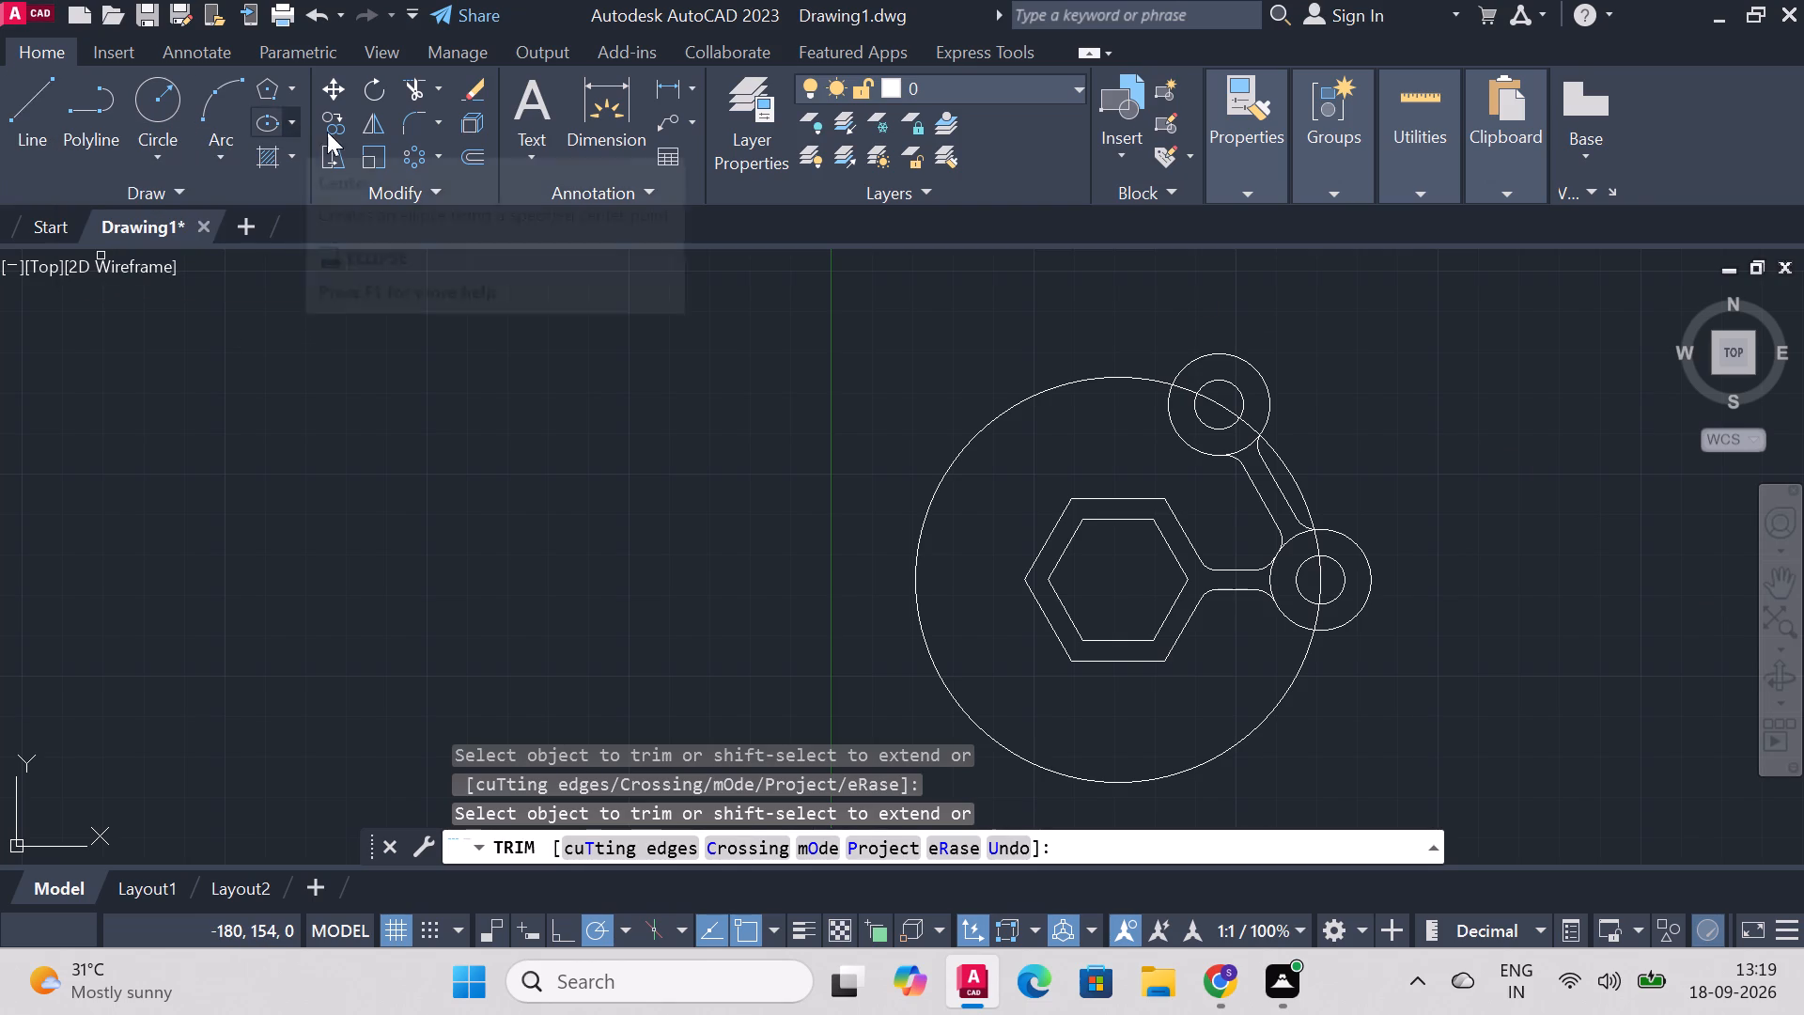
{"action": "scroll", "coordinate": [628, 169], "scroll_direction": "up", "scroll_amount": 1}
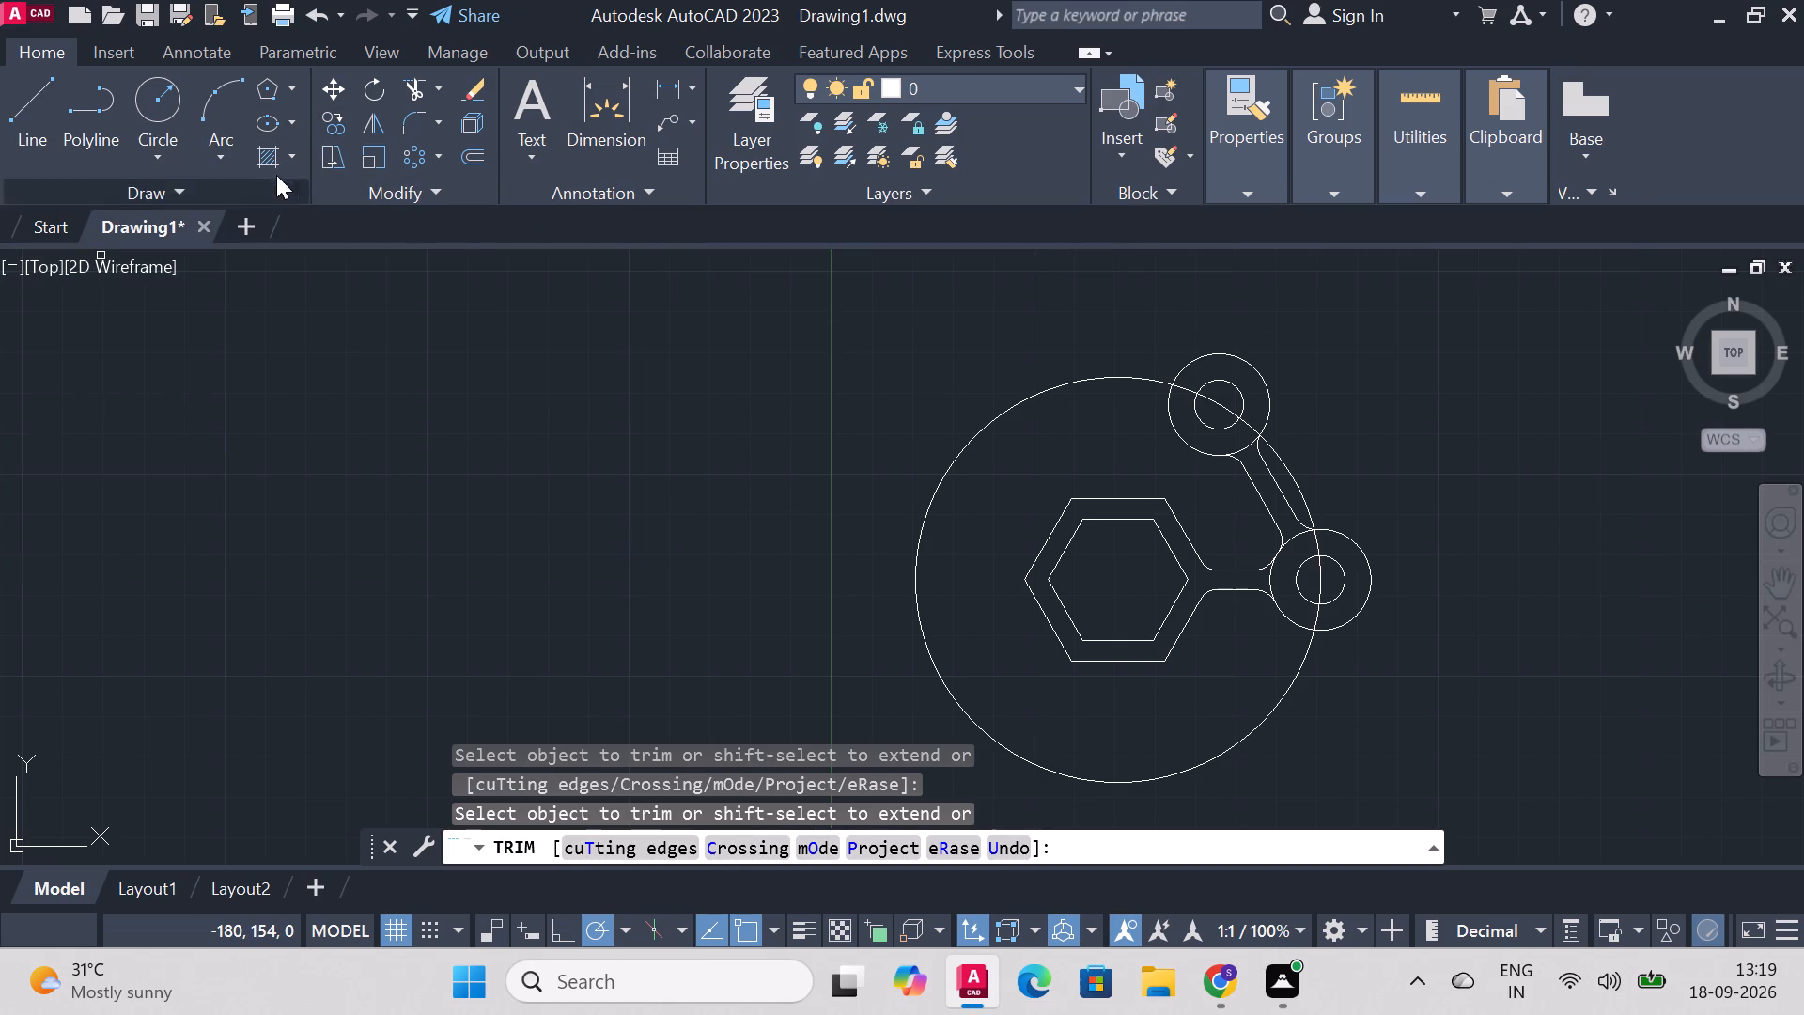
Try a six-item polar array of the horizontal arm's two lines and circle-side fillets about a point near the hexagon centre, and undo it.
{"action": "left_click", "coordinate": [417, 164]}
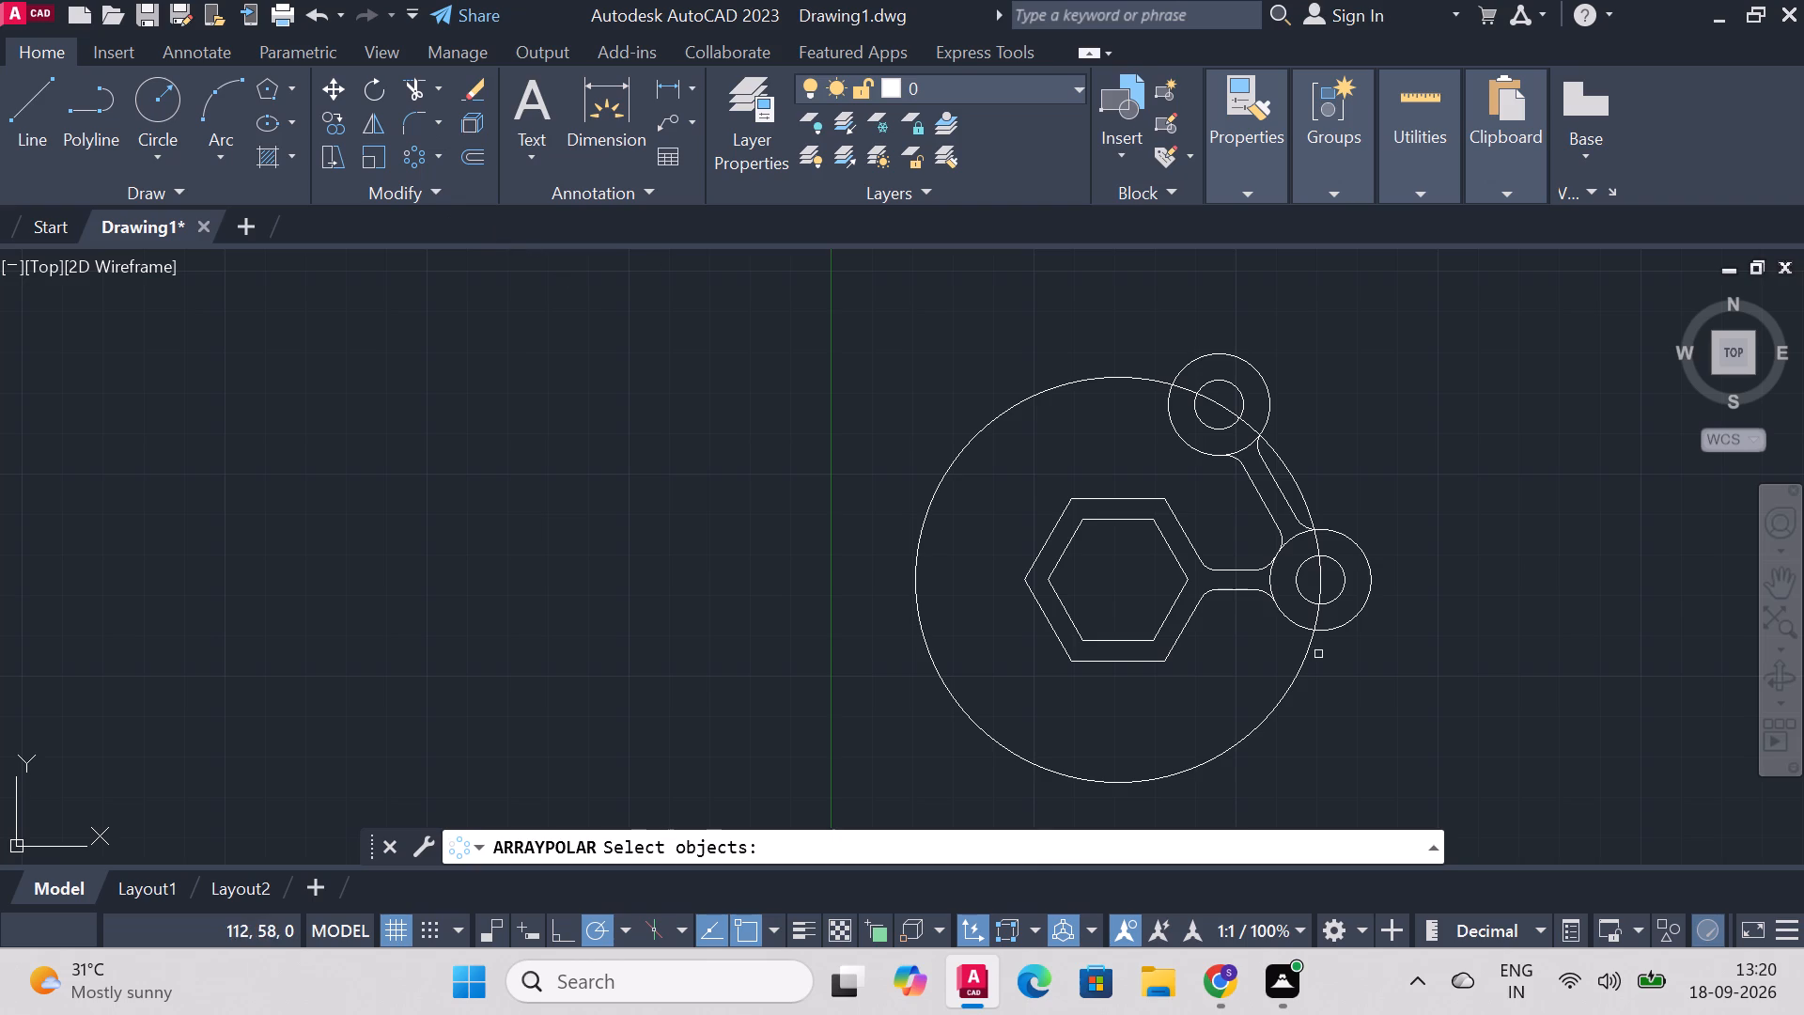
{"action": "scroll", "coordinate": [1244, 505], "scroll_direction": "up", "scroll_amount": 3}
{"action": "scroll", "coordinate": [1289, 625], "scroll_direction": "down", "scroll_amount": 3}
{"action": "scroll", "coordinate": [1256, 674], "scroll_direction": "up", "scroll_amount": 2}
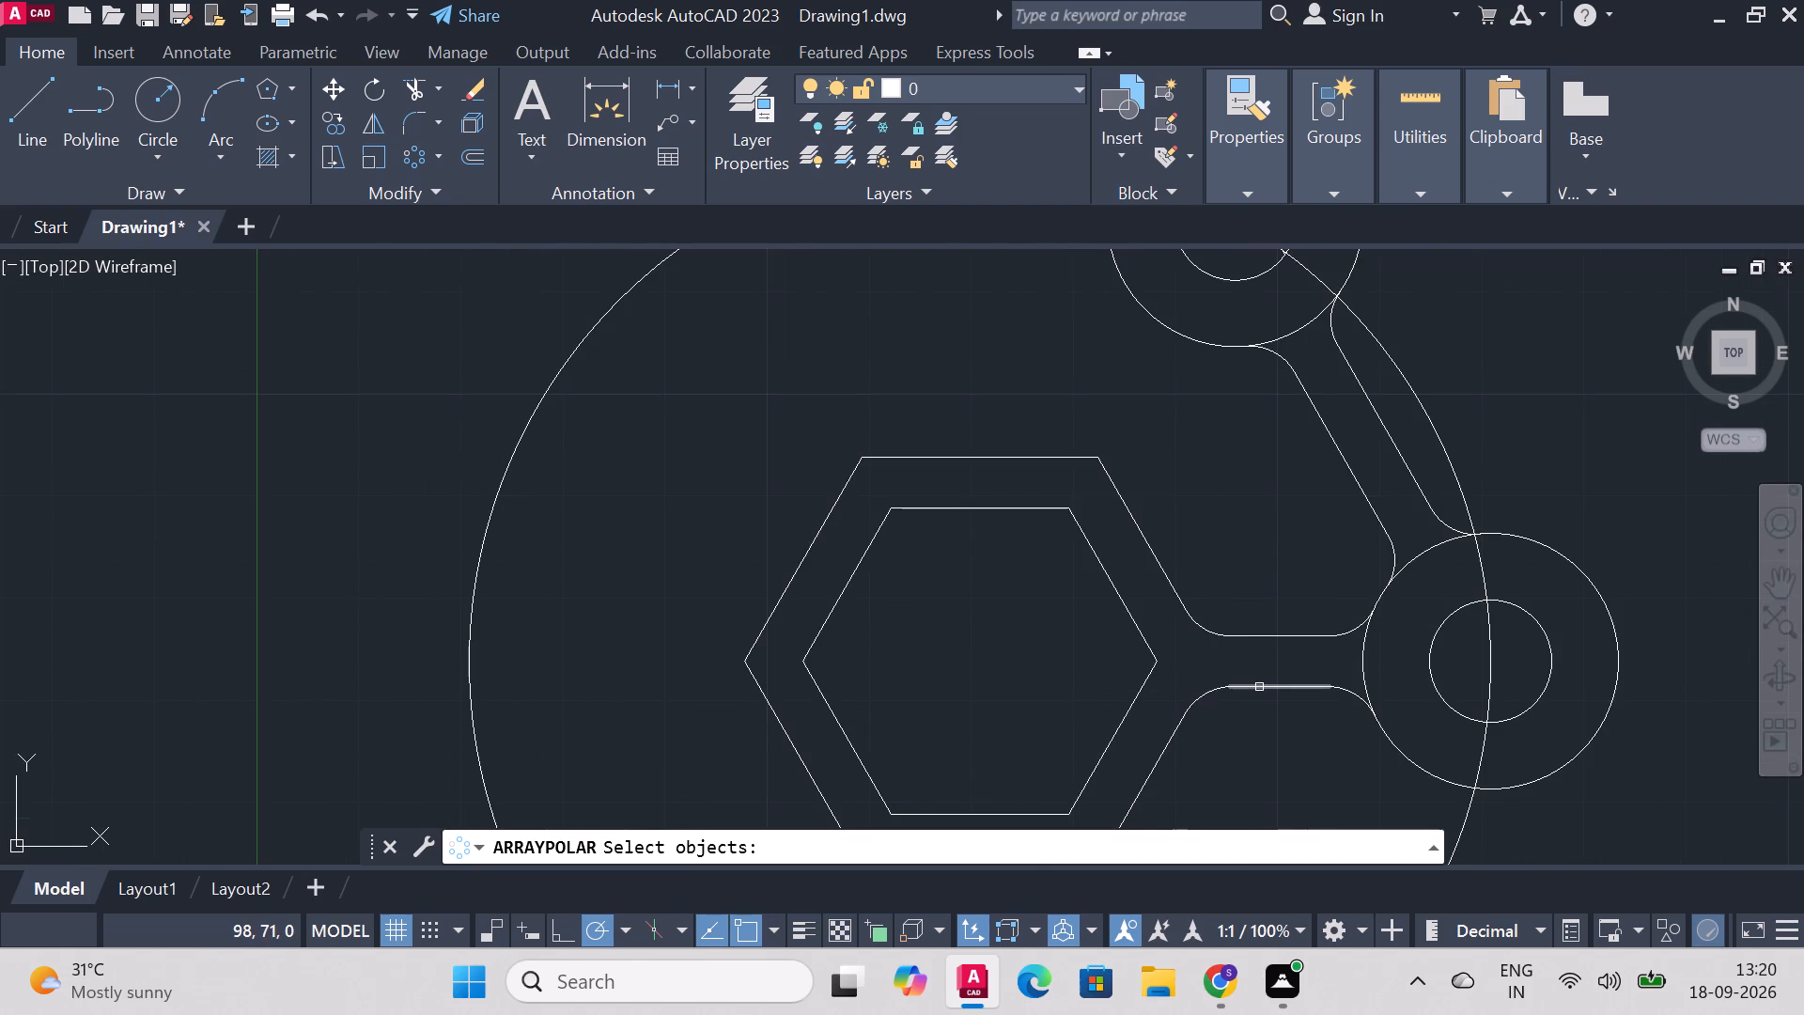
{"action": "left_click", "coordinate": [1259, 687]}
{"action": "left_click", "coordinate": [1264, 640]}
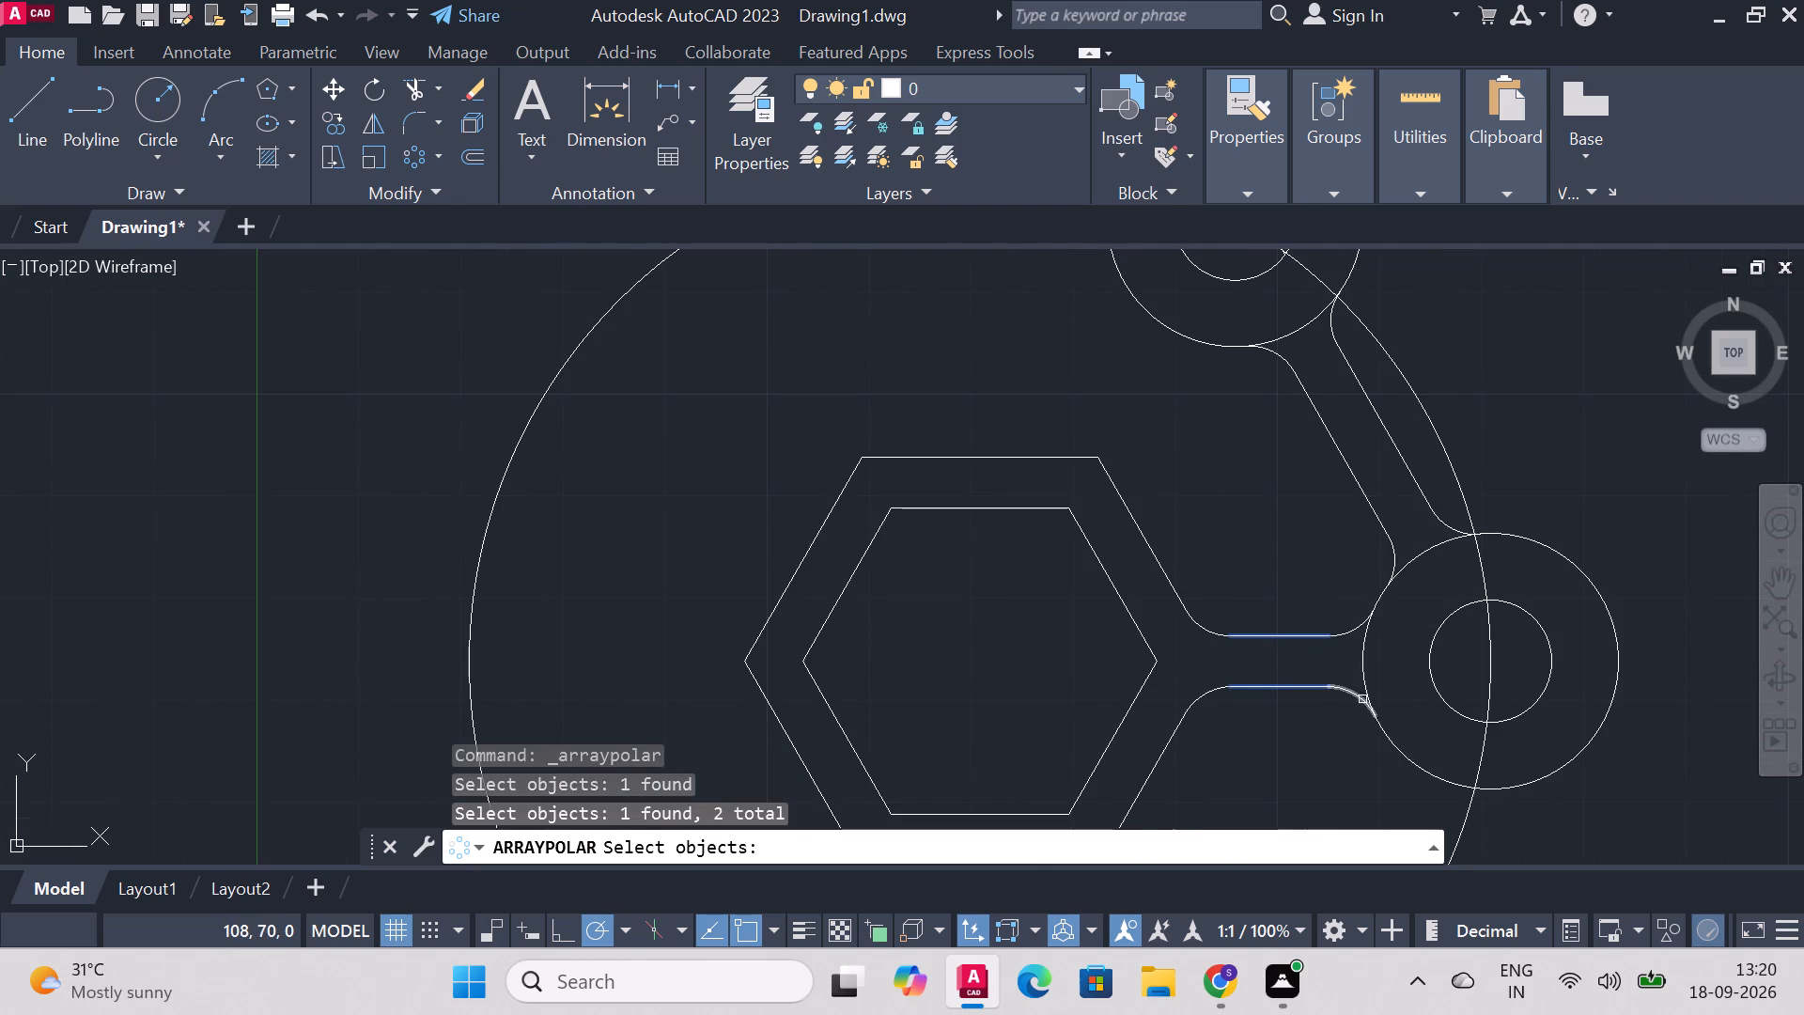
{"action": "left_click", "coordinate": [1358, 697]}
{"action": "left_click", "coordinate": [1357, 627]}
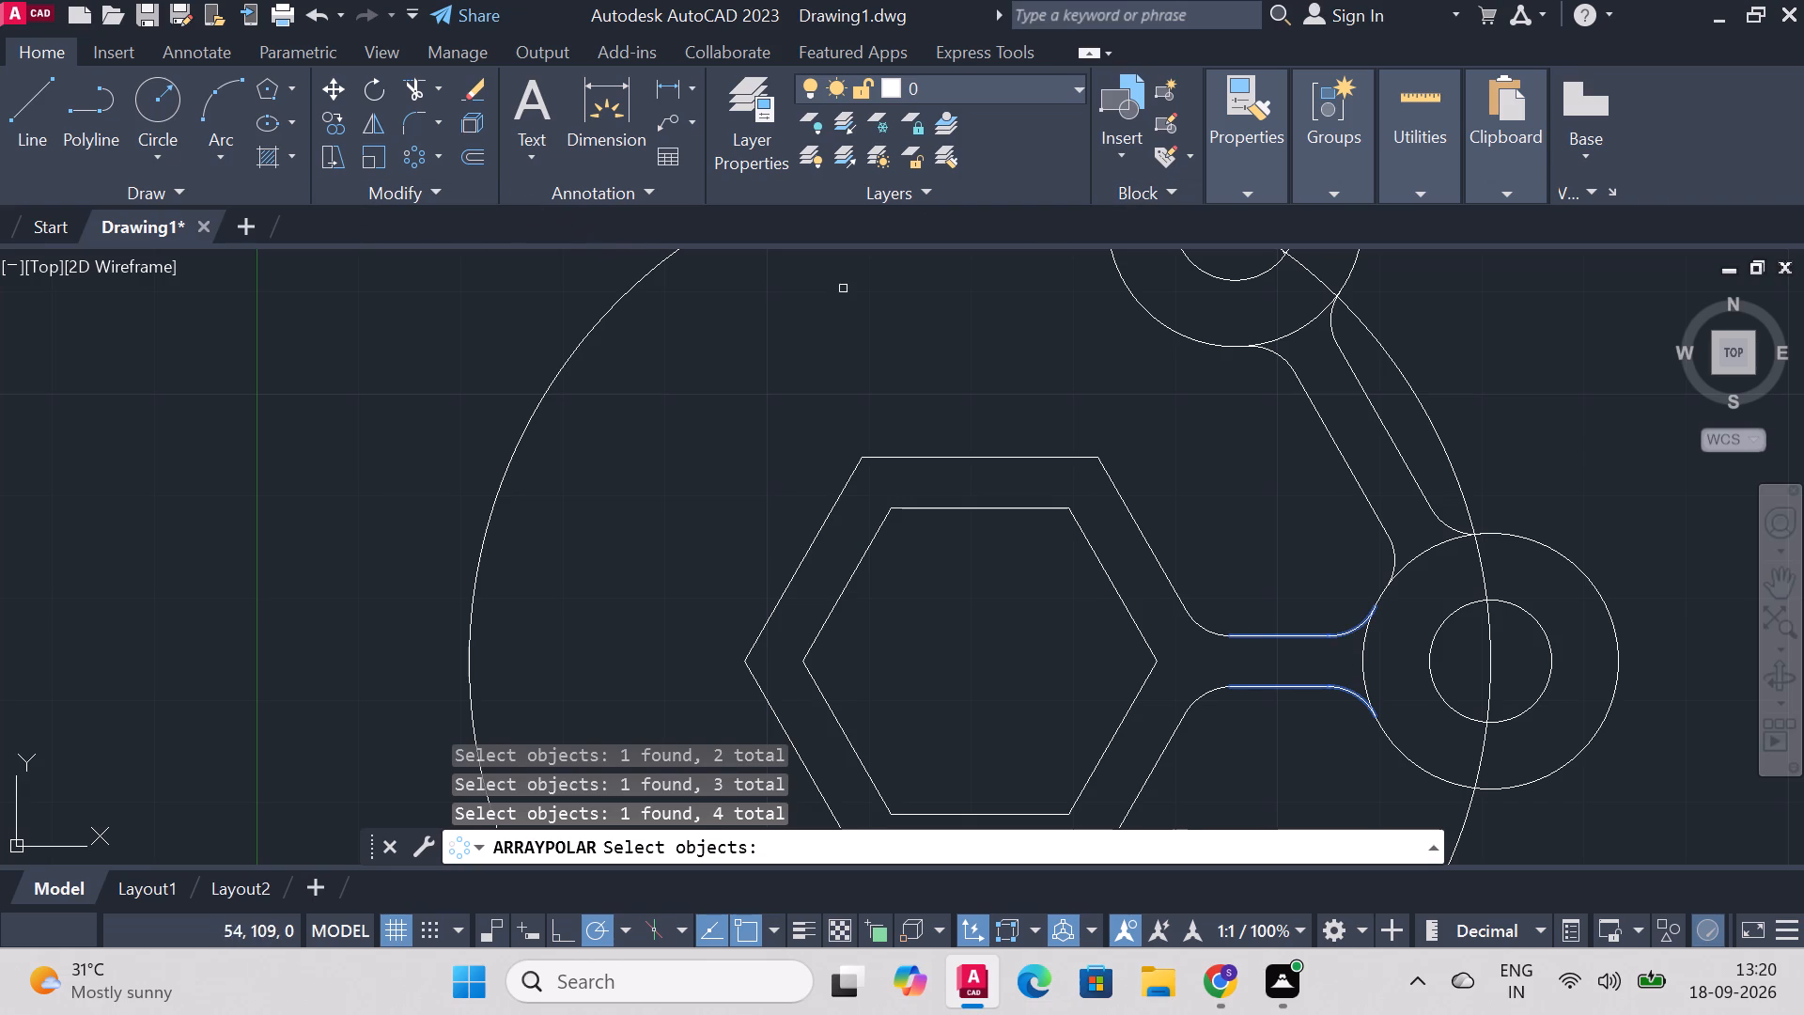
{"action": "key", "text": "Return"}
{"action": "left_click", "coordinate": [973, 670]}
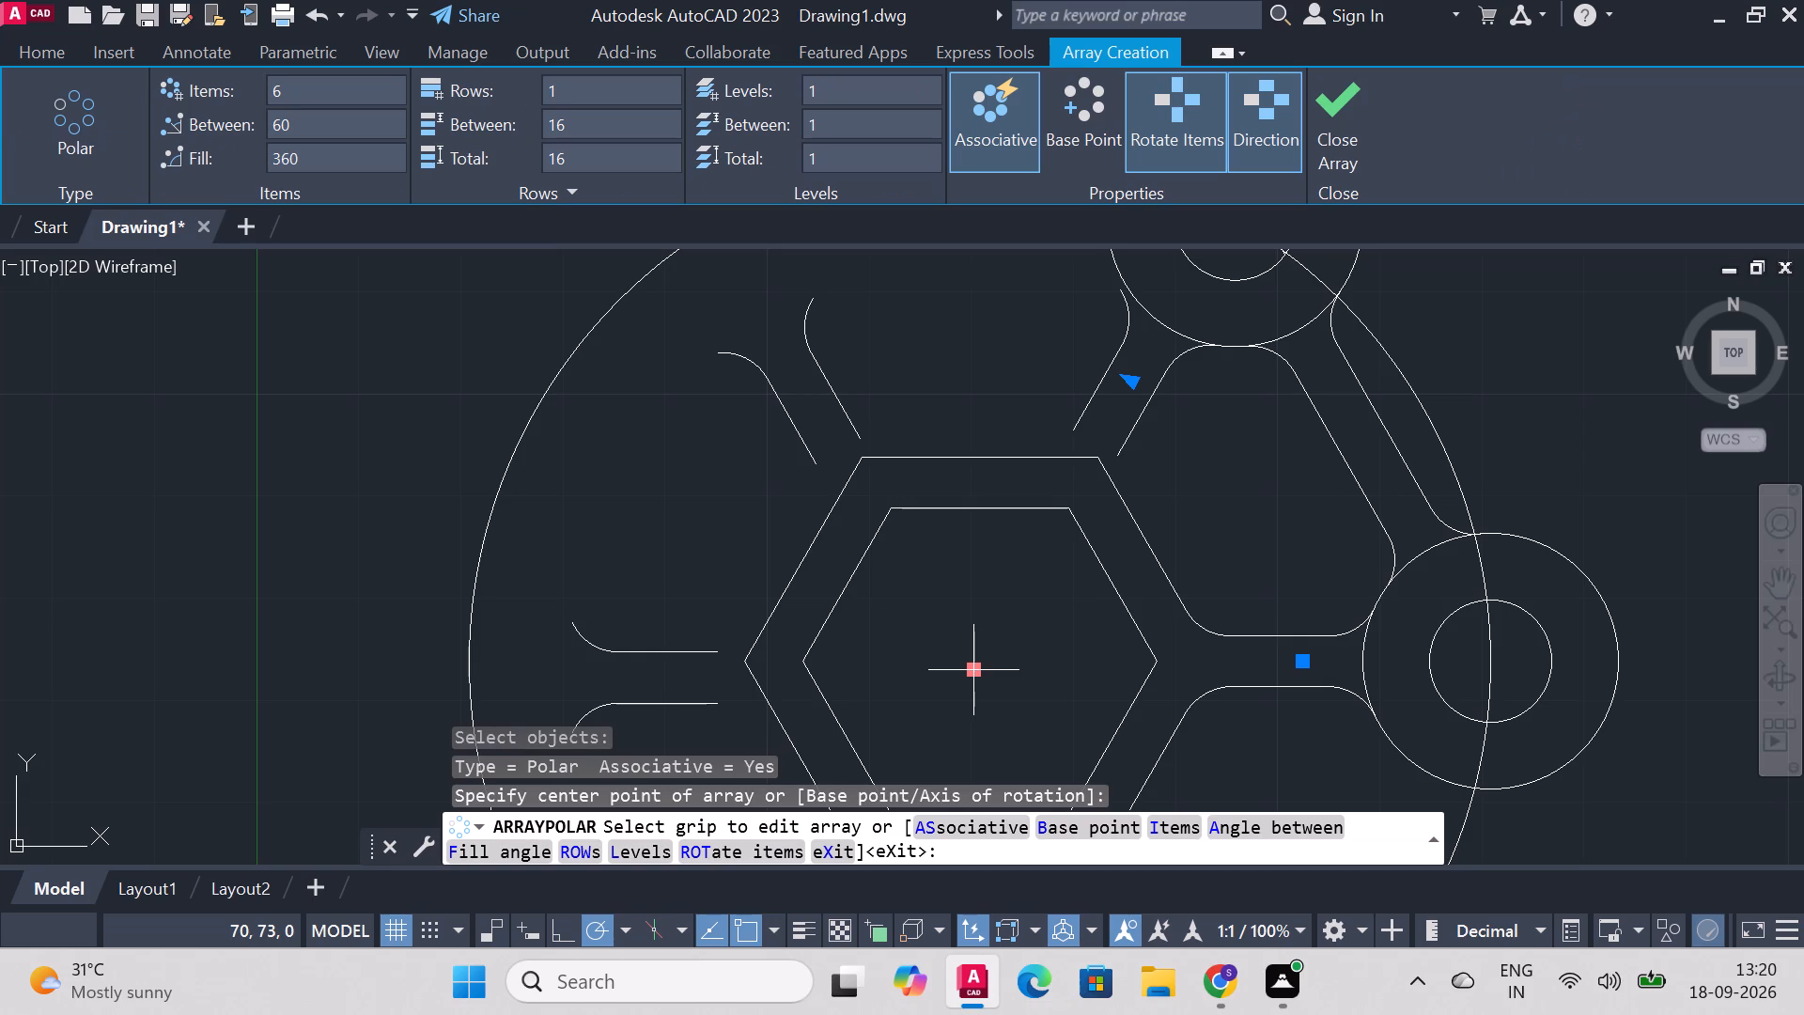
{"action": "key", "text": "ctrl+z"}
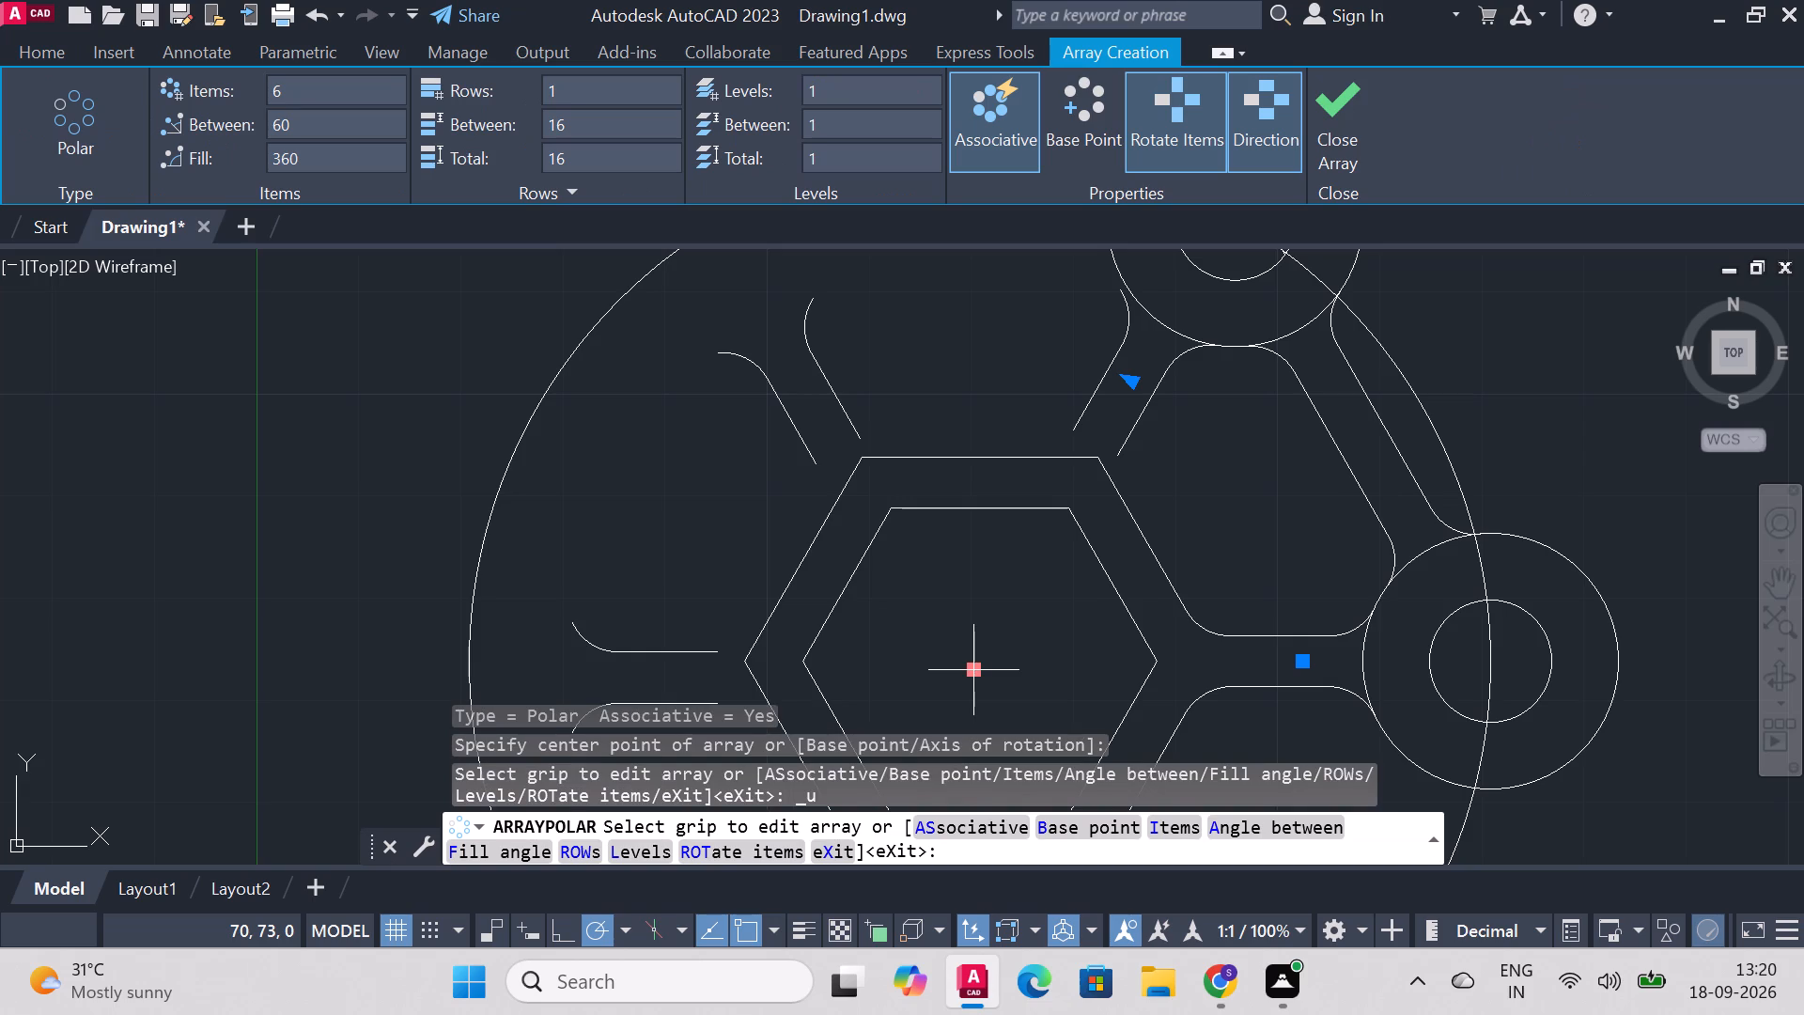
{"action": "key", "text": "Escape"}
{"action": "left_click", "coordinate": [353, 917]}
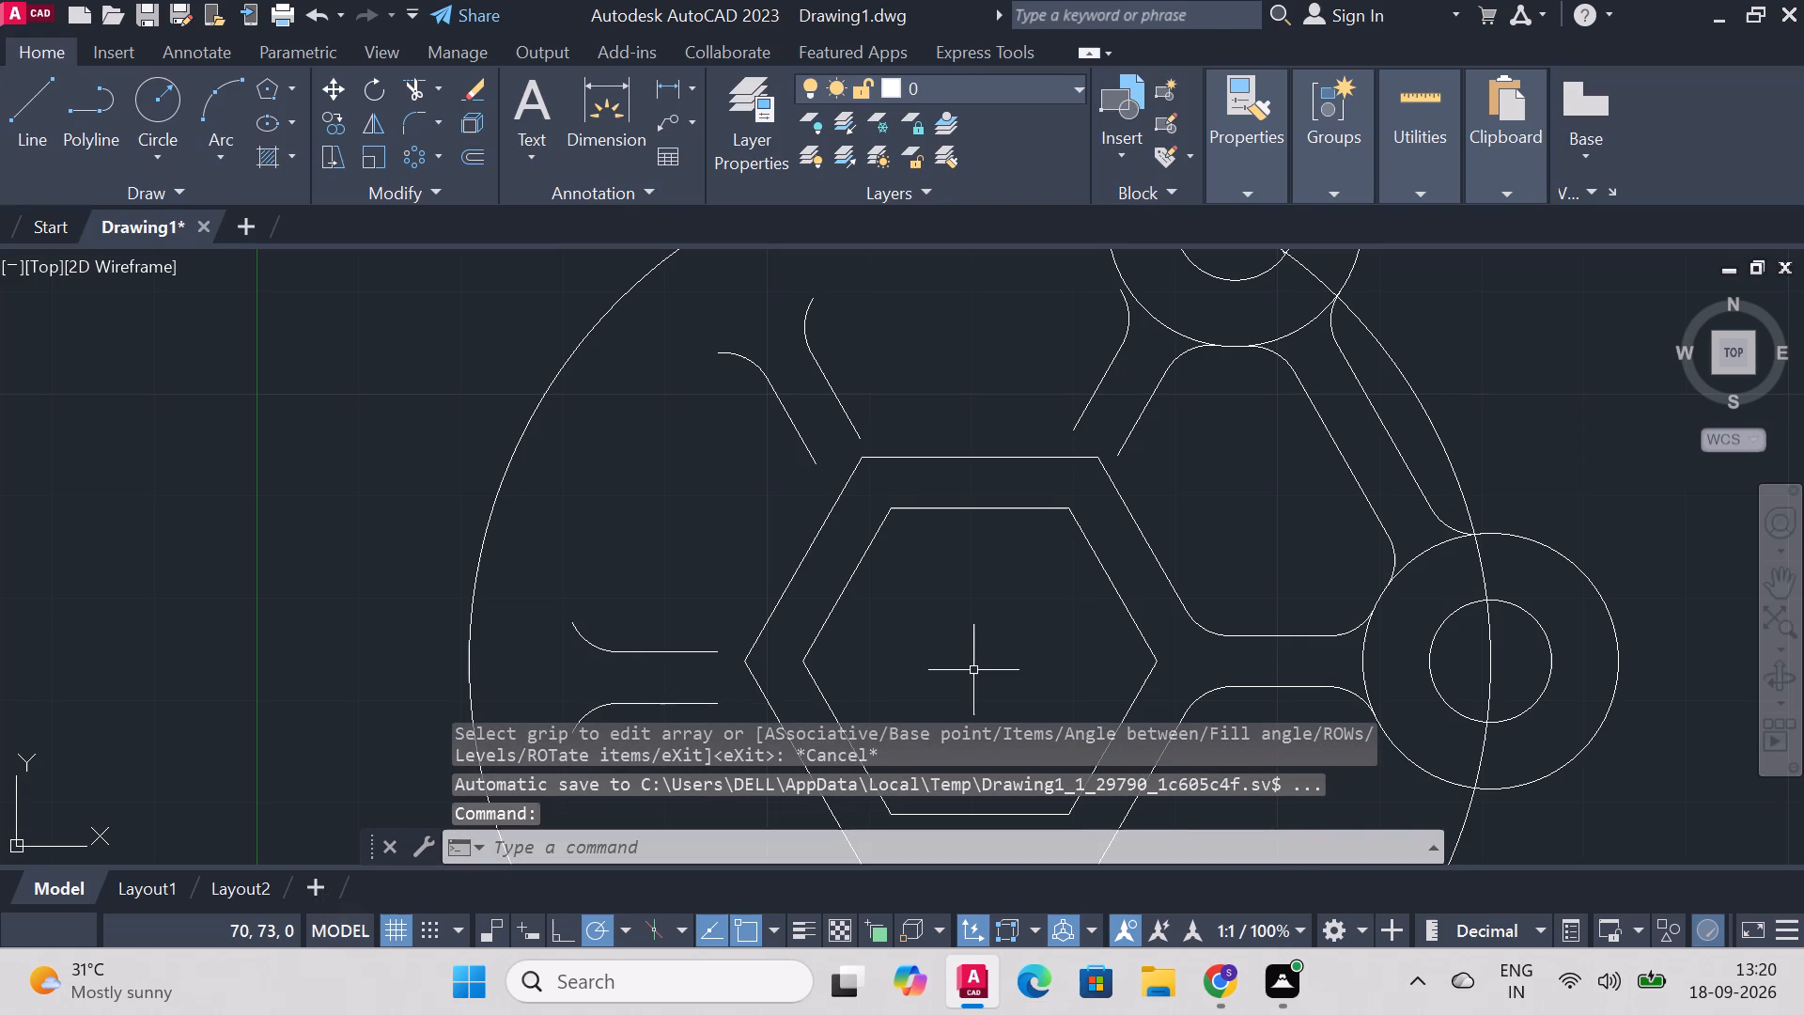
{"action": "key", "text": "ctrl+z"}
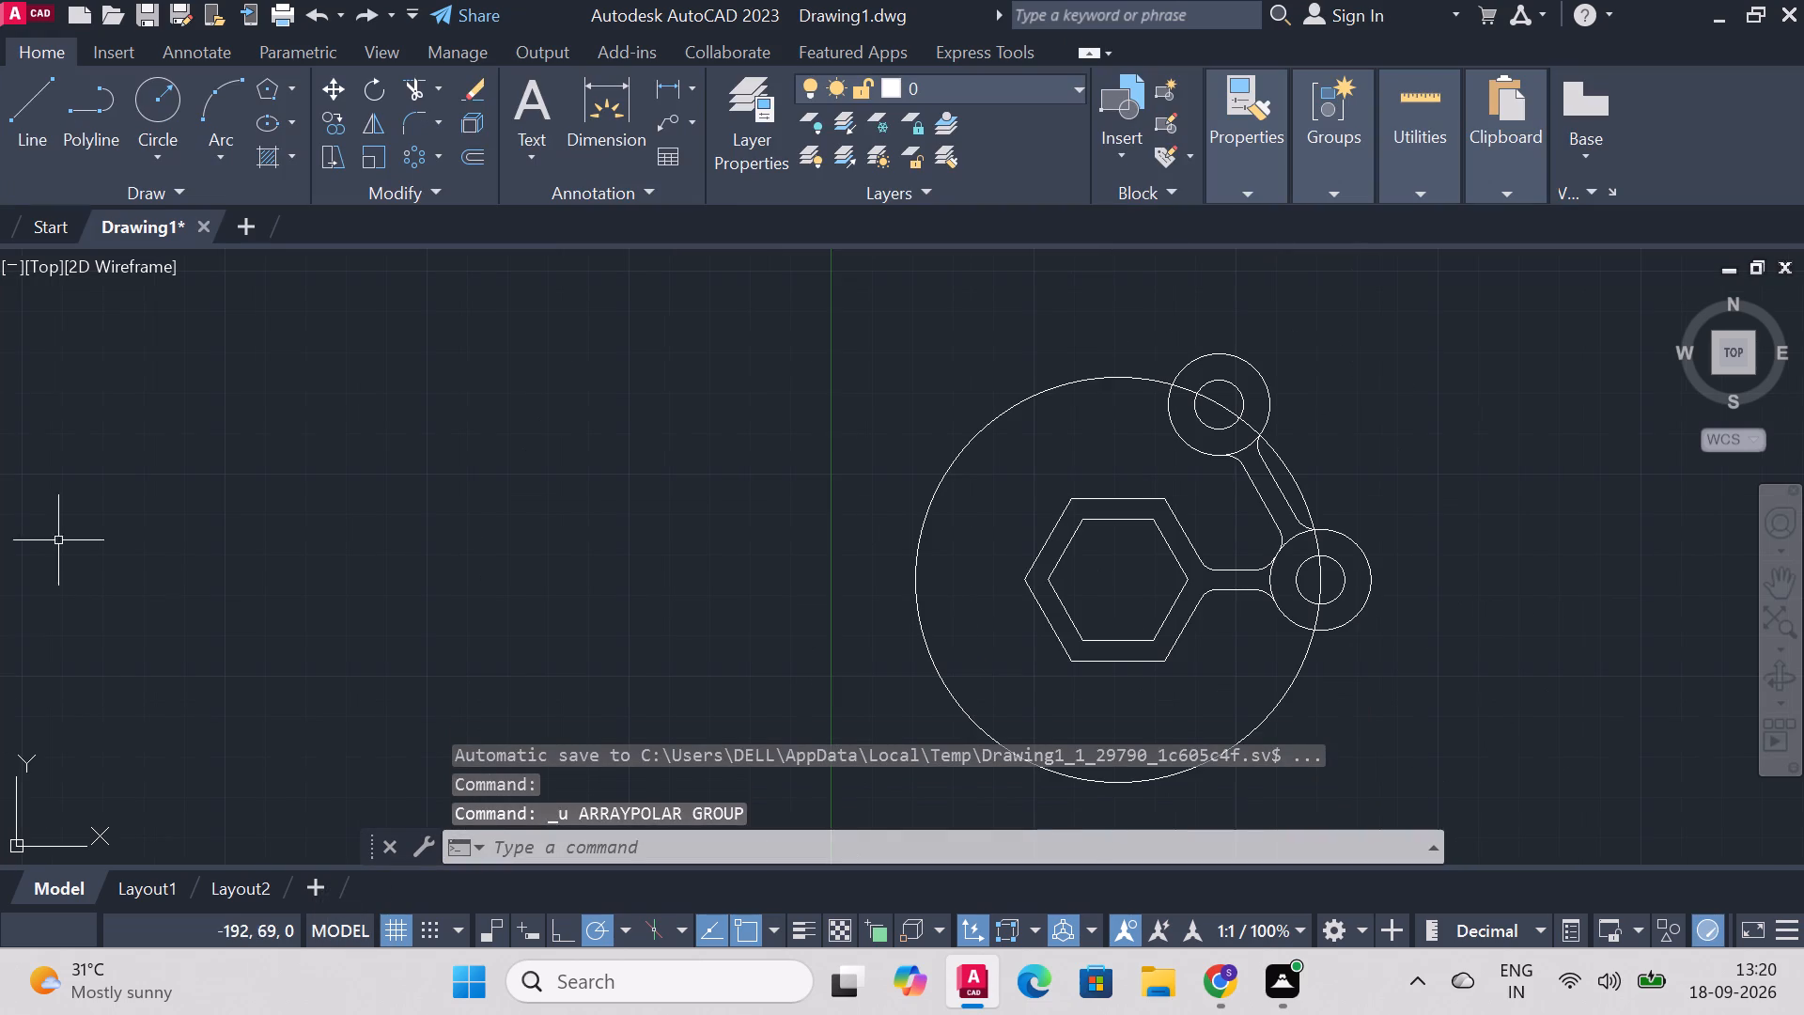
Draw the two slanted diagonals of the inner hexagon between its opposite top and bottom corners.
{"action": "left_click", "coordinate": [33, 104]}
{"action": "scroll", "coordinate": [1018, 623], "scroll_direction": "up", "scroll_amount": 3}
{"action": "scroll", "coordinate": [1339, 749], "scroll_direction": "down", "scroll_amount": 1}
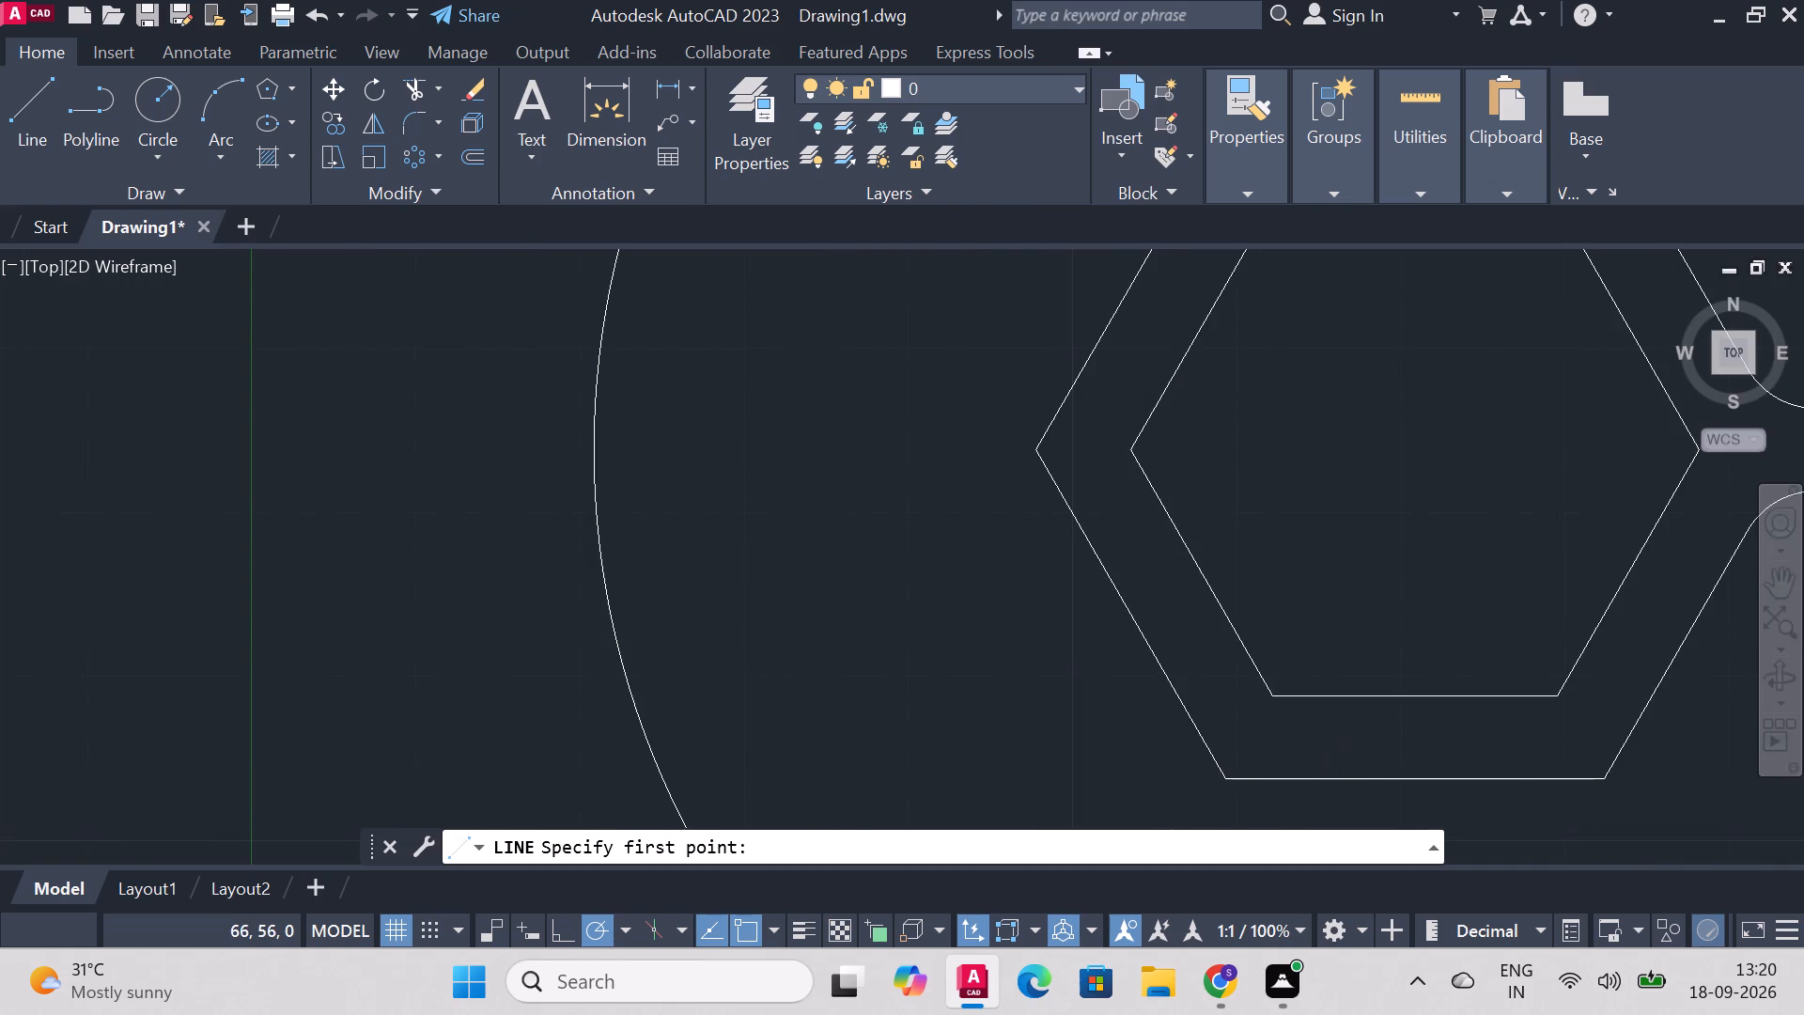
{"action": "left_click", "coordinate": [1302, 712]}
{"action": "left_click", "coordinate": [1468, 414]}
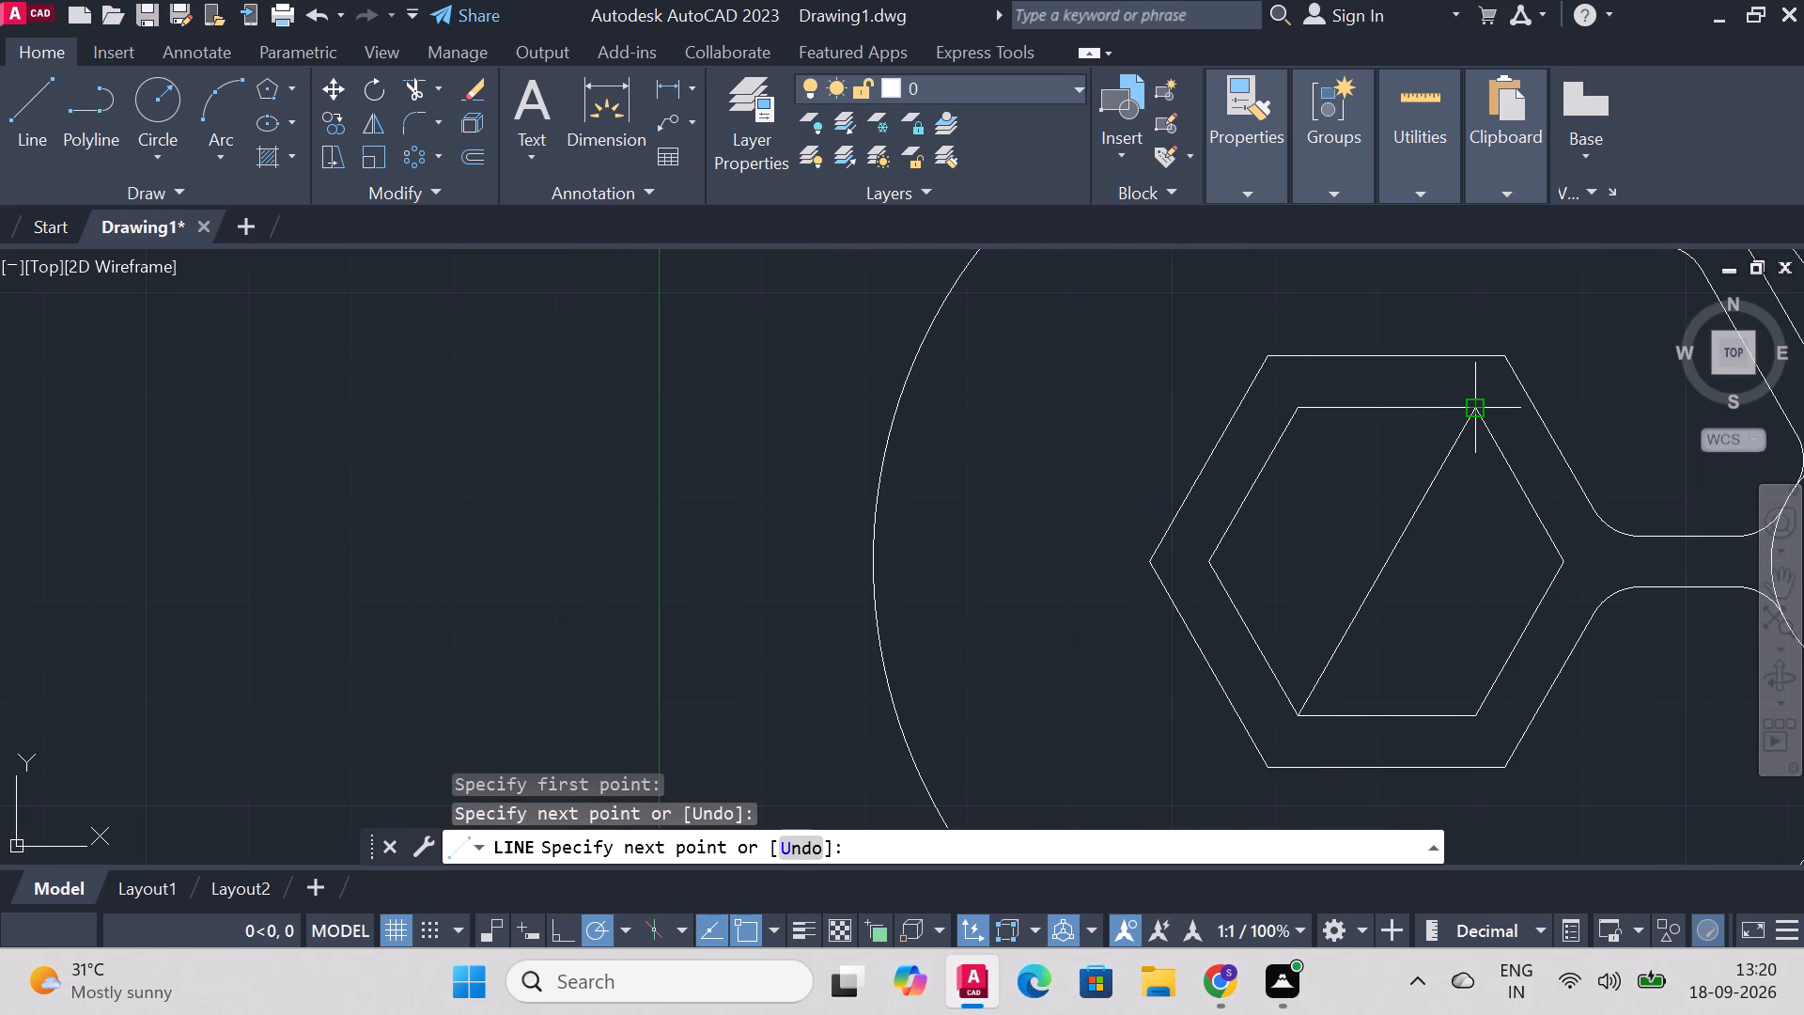
{"action": "right_click", "coordinate": [1468, 414]}
{"action": "left_click", "coordinate": [1547, 435]}
{"action": "right_click", "coordinate": [1547, 435]}
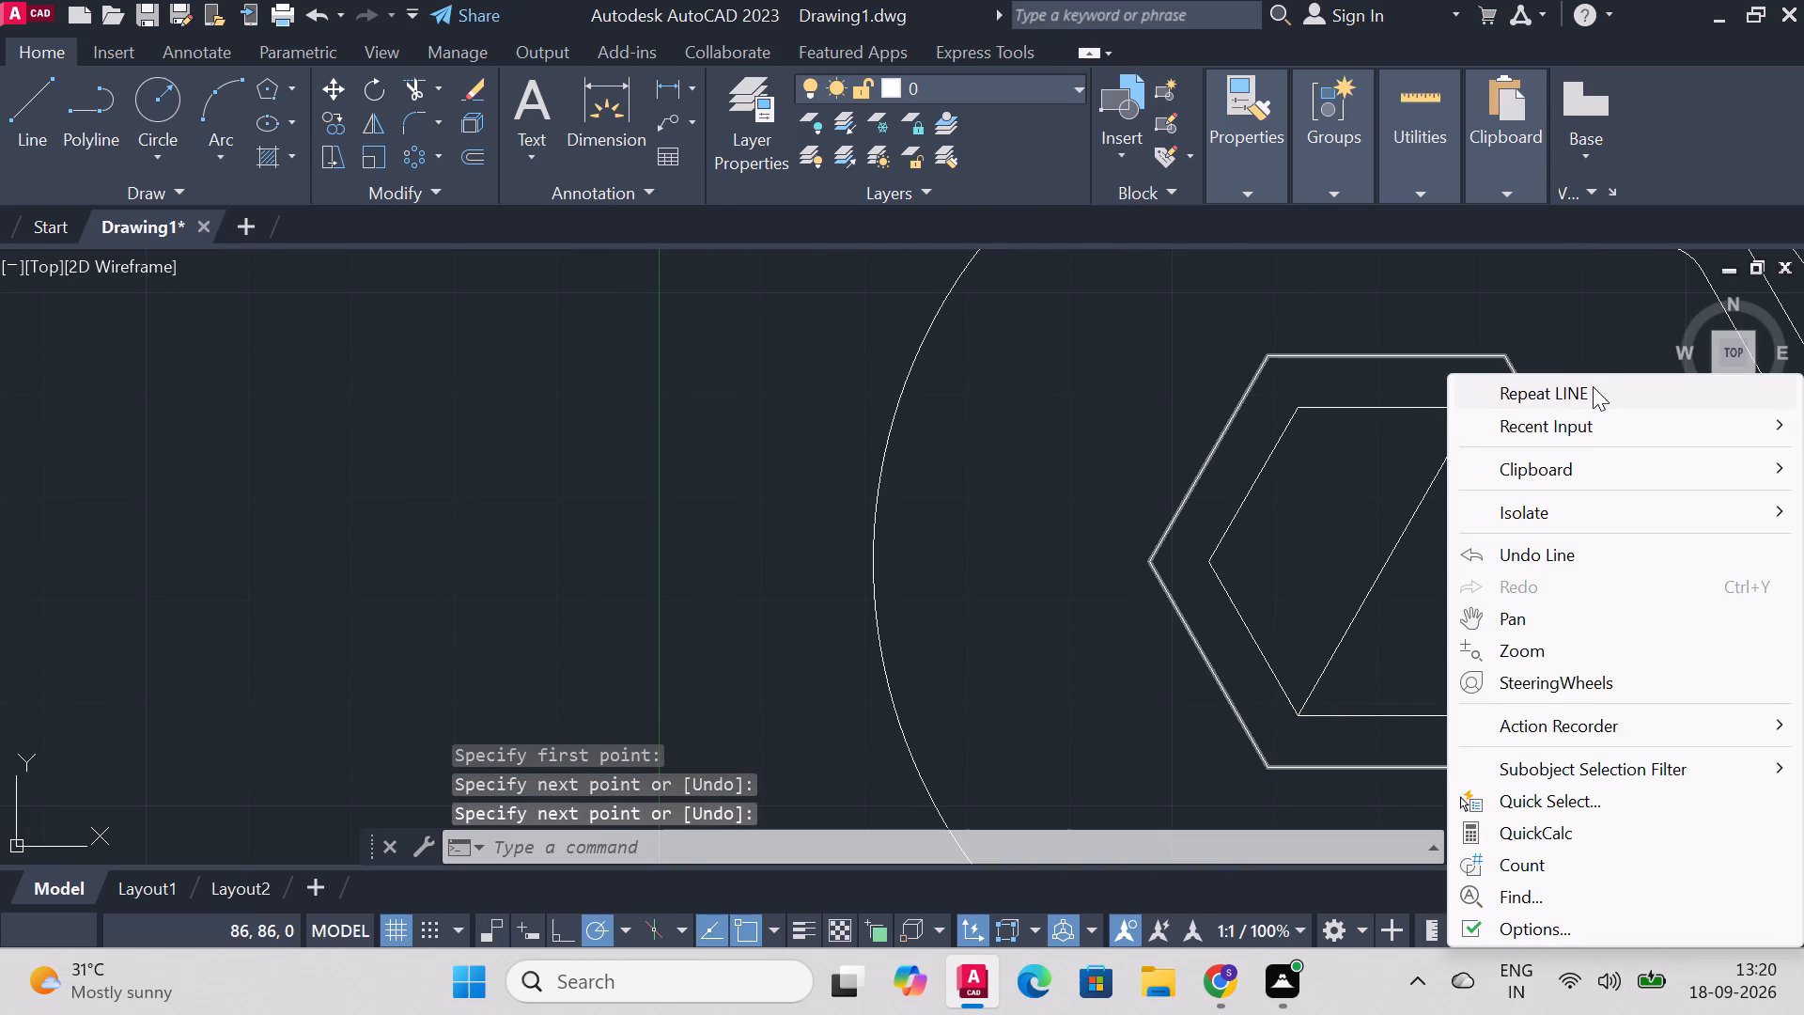
{"action": "left_click", "coordinate": [1593, 386]}
{"action": "left_click", "coordinate": [1302, 411]}
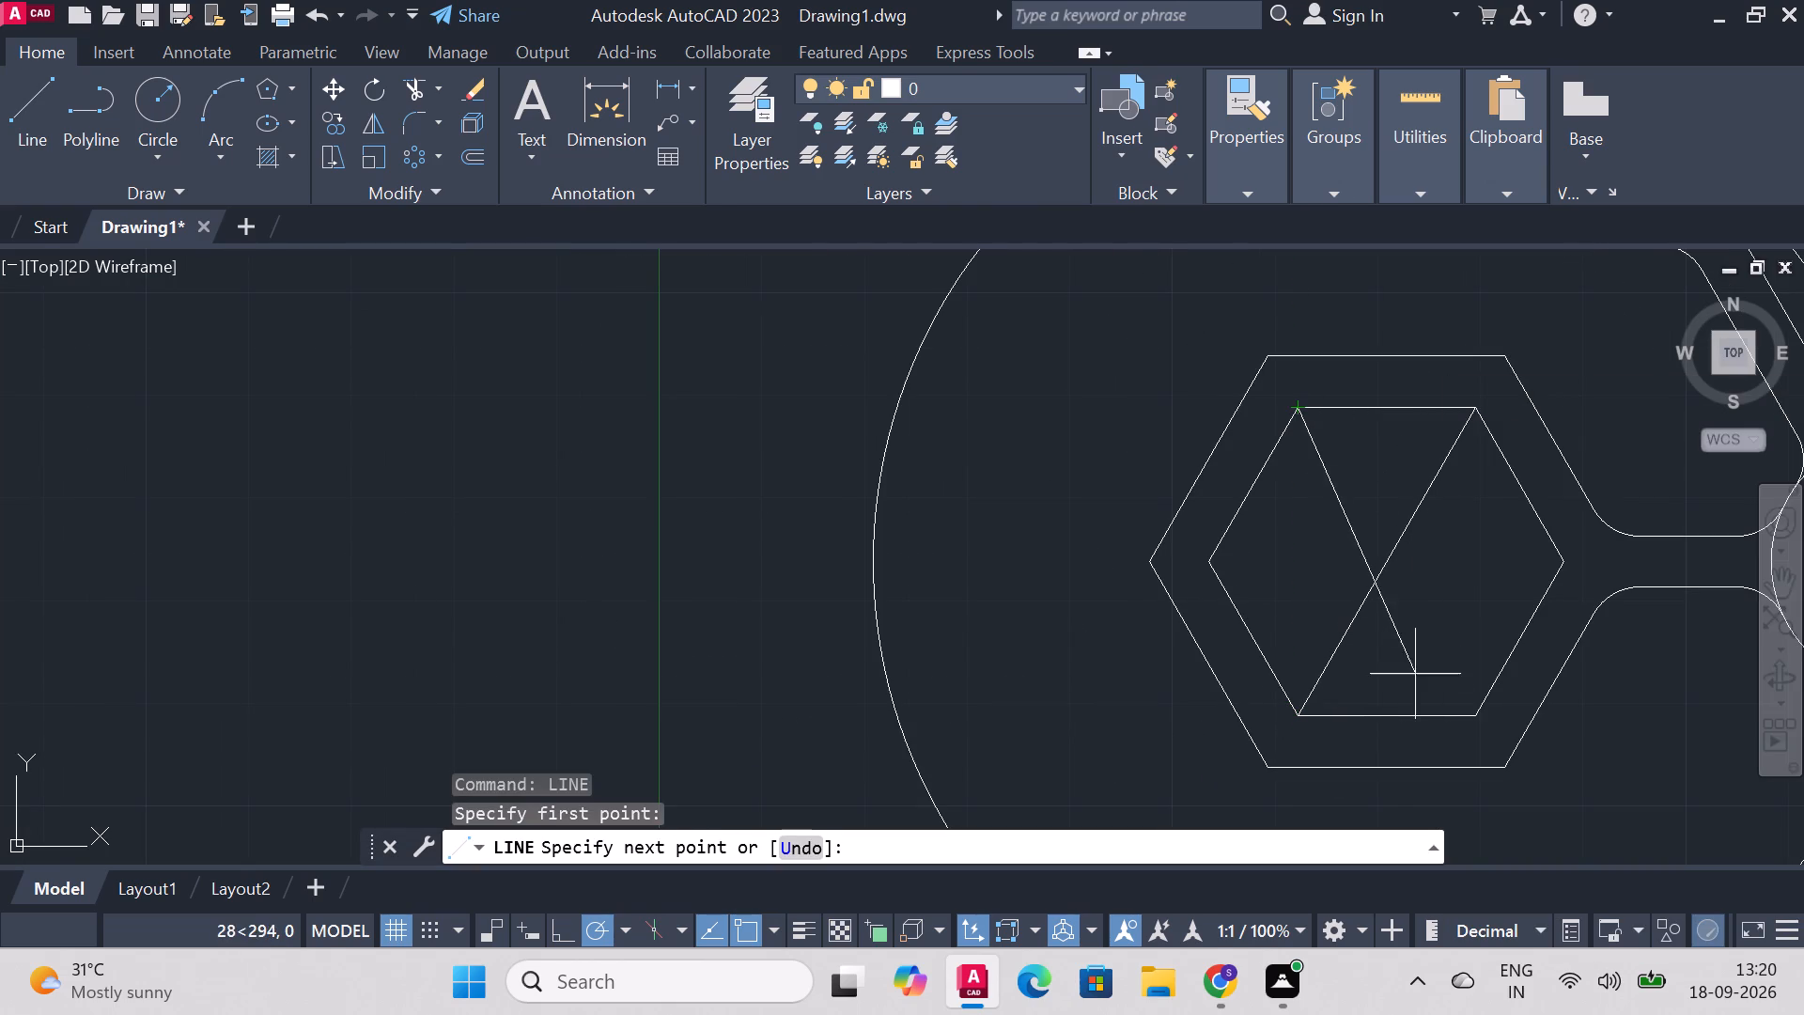
{"action": "left_click", "coordinate": [1481, 716]}
{"action": "right_click", "coordinate": [1481, 716]}
{"action": "left_click", "coordinate": [1565, 398]}
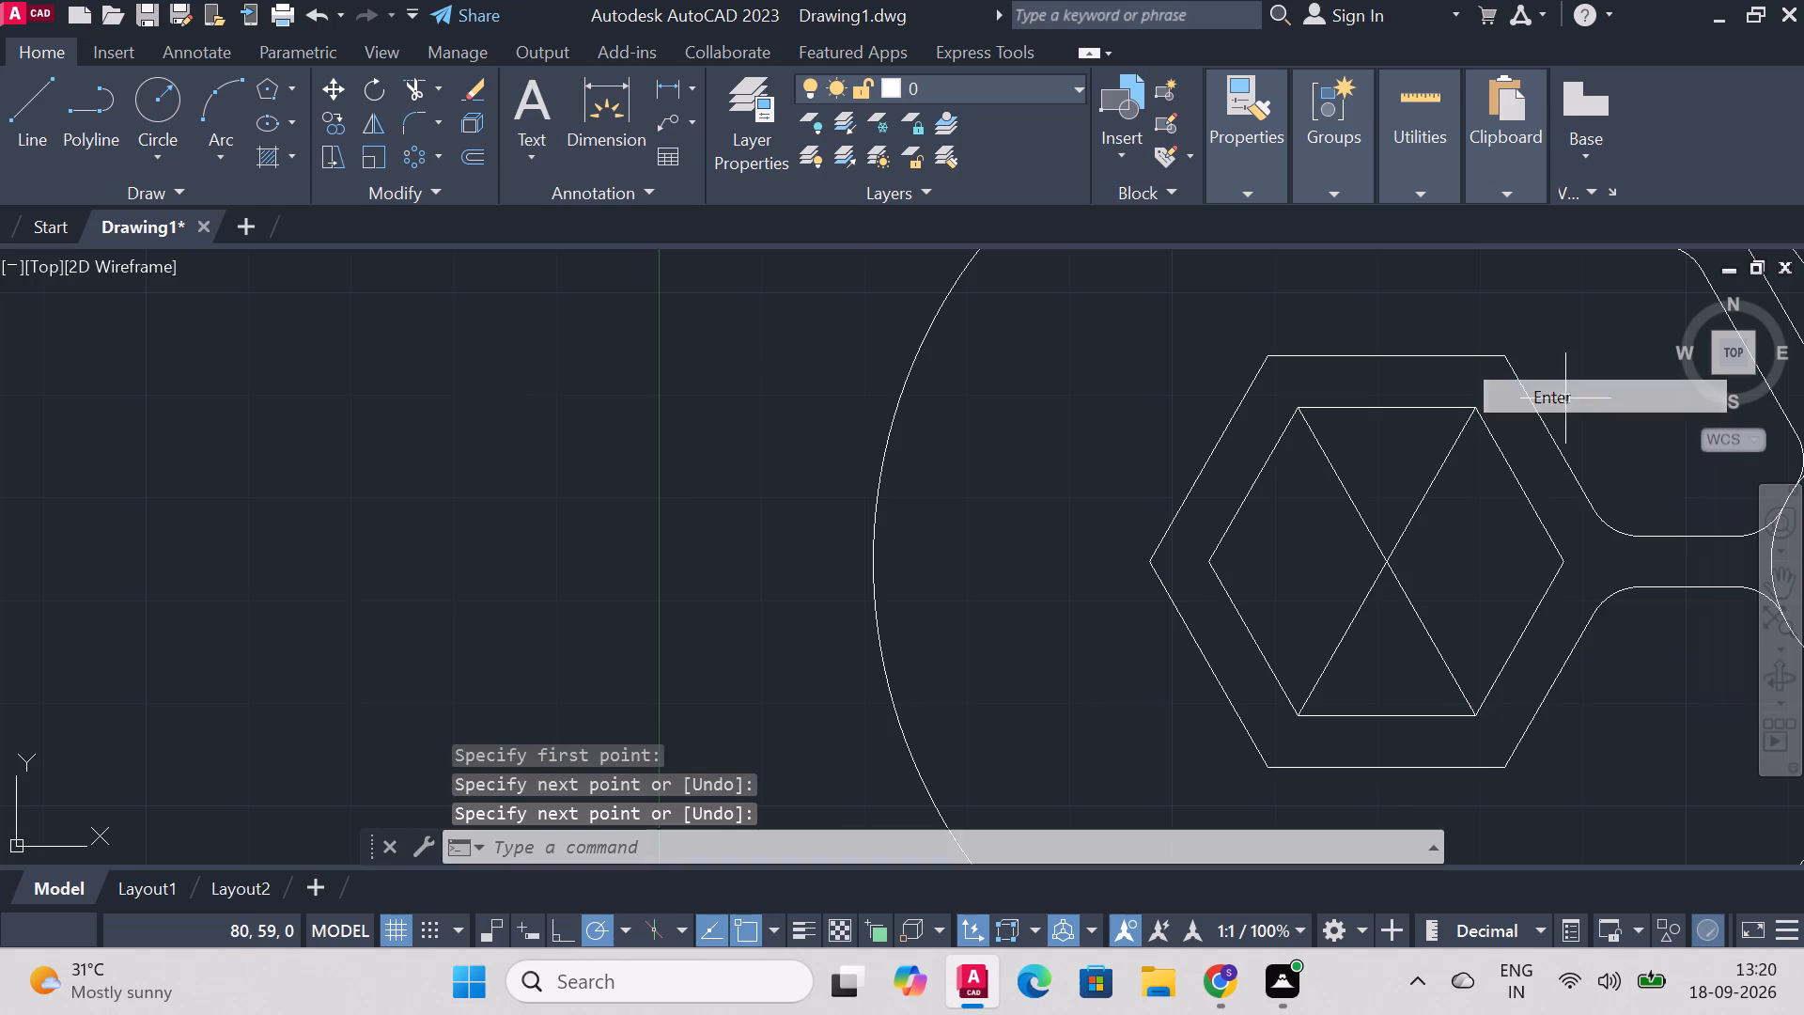
Draw the horizontal diagonal of the inner hexagon from its left corner to its right corner.
{"action": "right_click", "coordinate": [590, 540]}
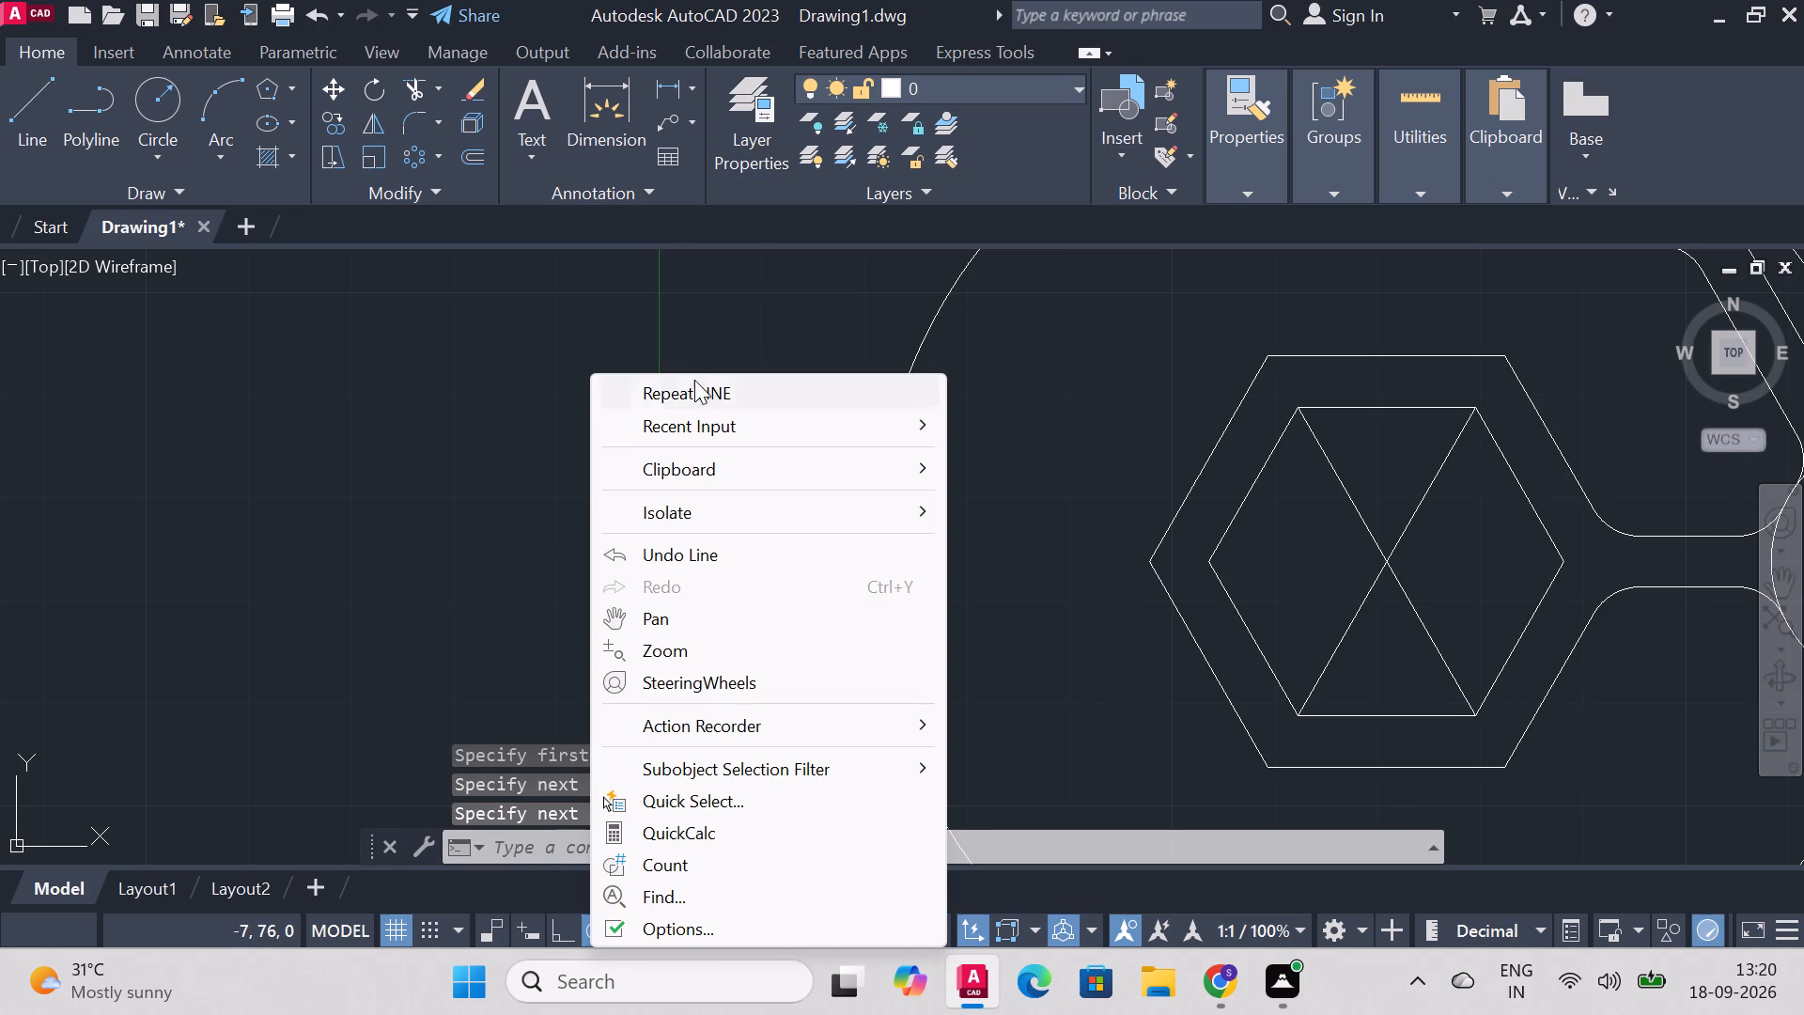
{"action": "left_click", "coordinate": [696, 382]}
{"action": "left_click", "coordinate": [1207, 569]}
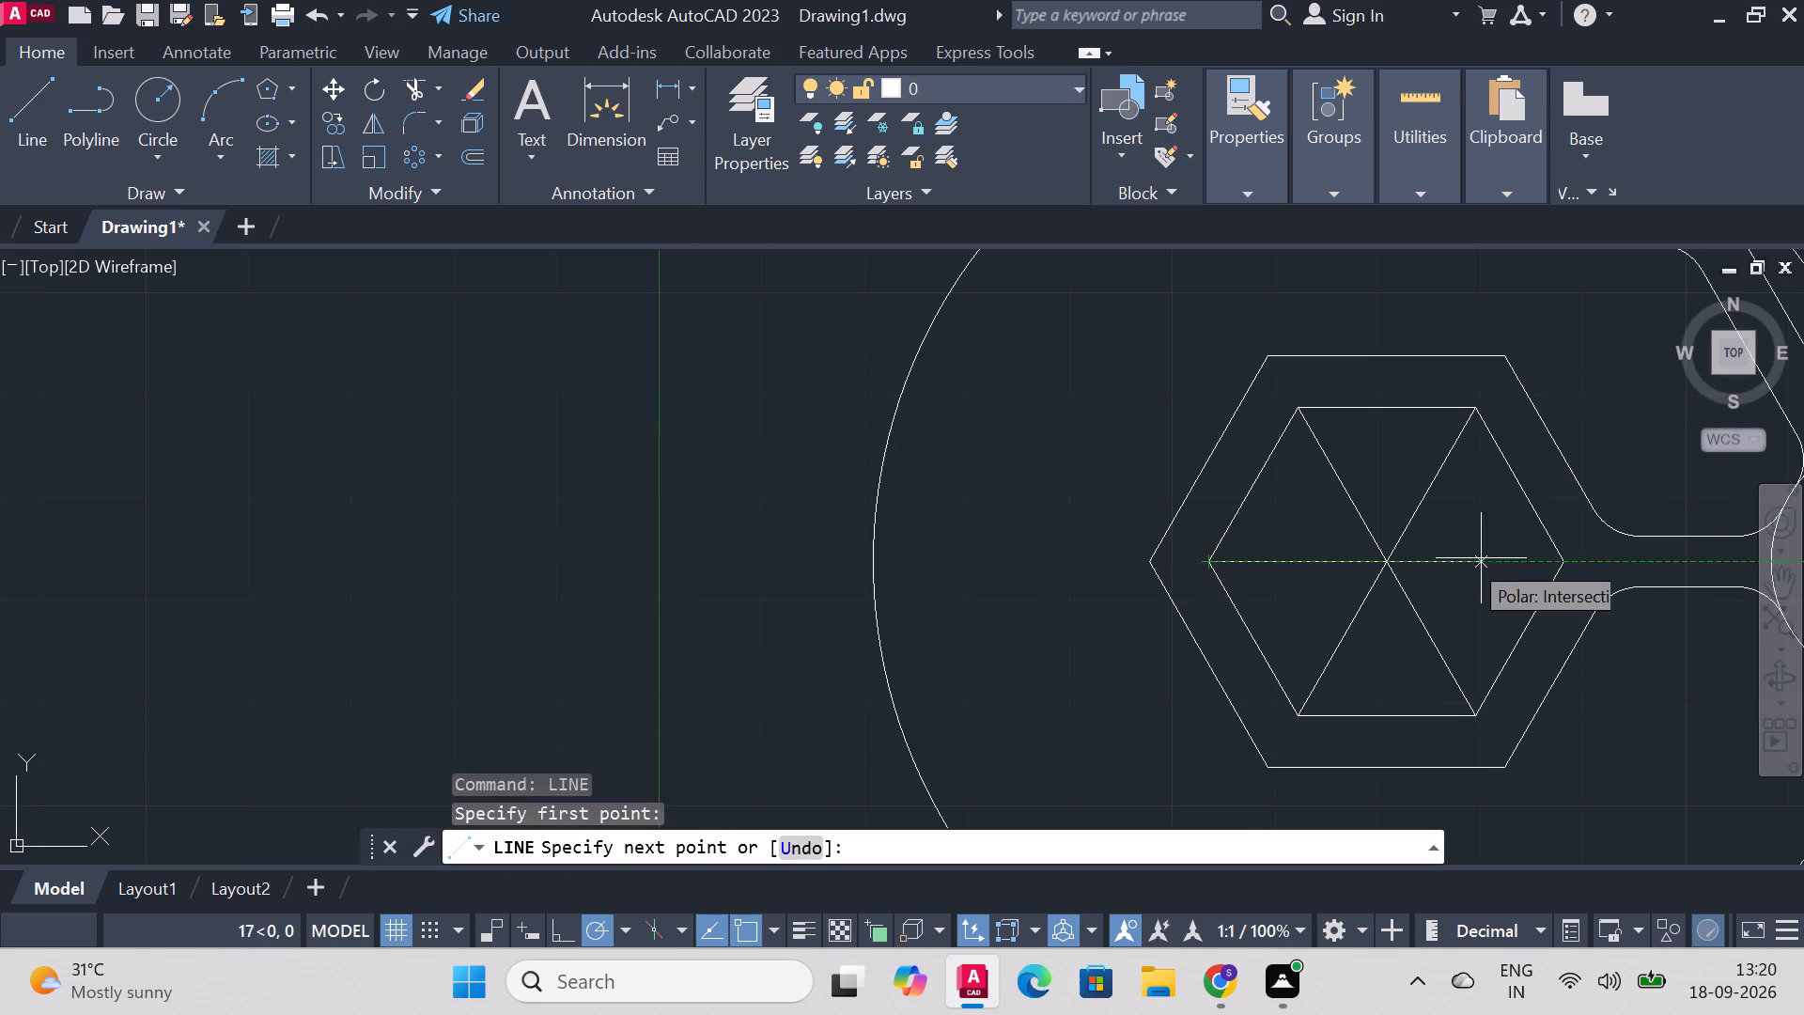
{"action": "left_click", "coordinate": [1557, 560]}
{"action": "right_click", "coordinate": [1558, 560]}
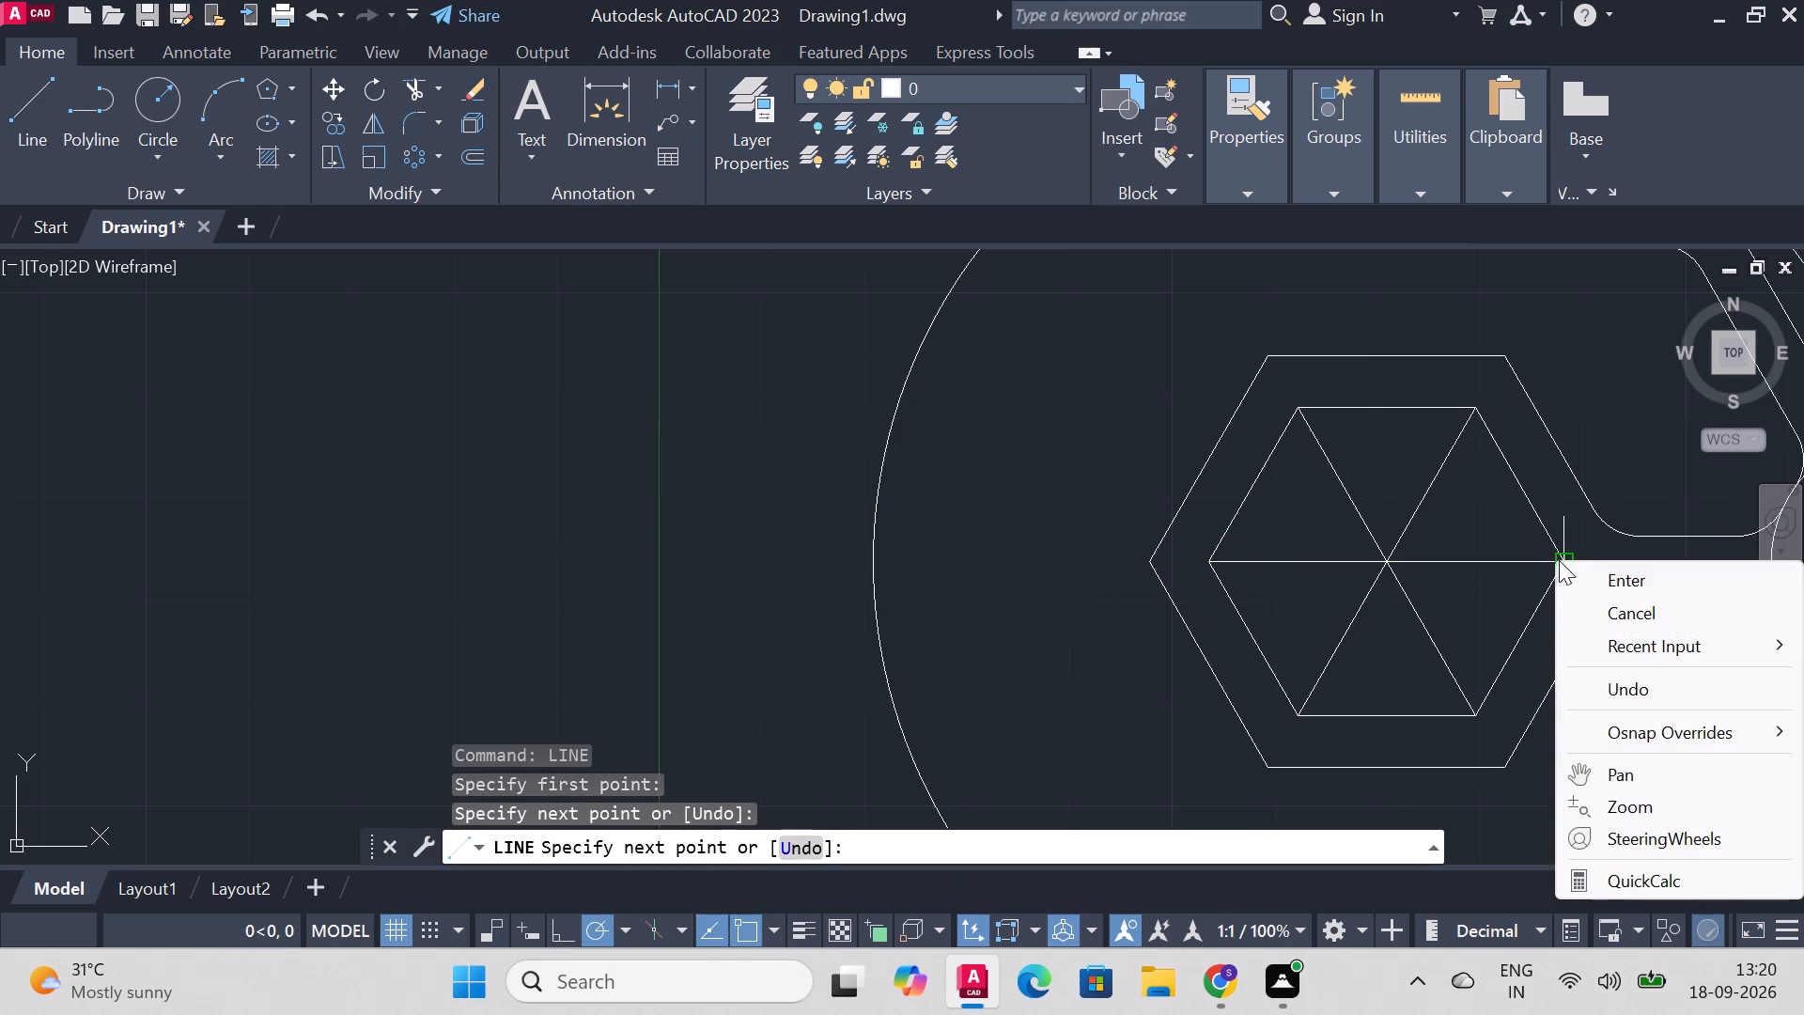
{"action": "left_click", "coordinate": [1588, 567]}
{"action": "scroll", "coordinate": [1552, 554], "scroll_direction": "down", "scroll_amount": 3}
{"action": "scroll", "coordinate": [1677, 589], "scroll_direction": "up", "scroll_amount": 2}
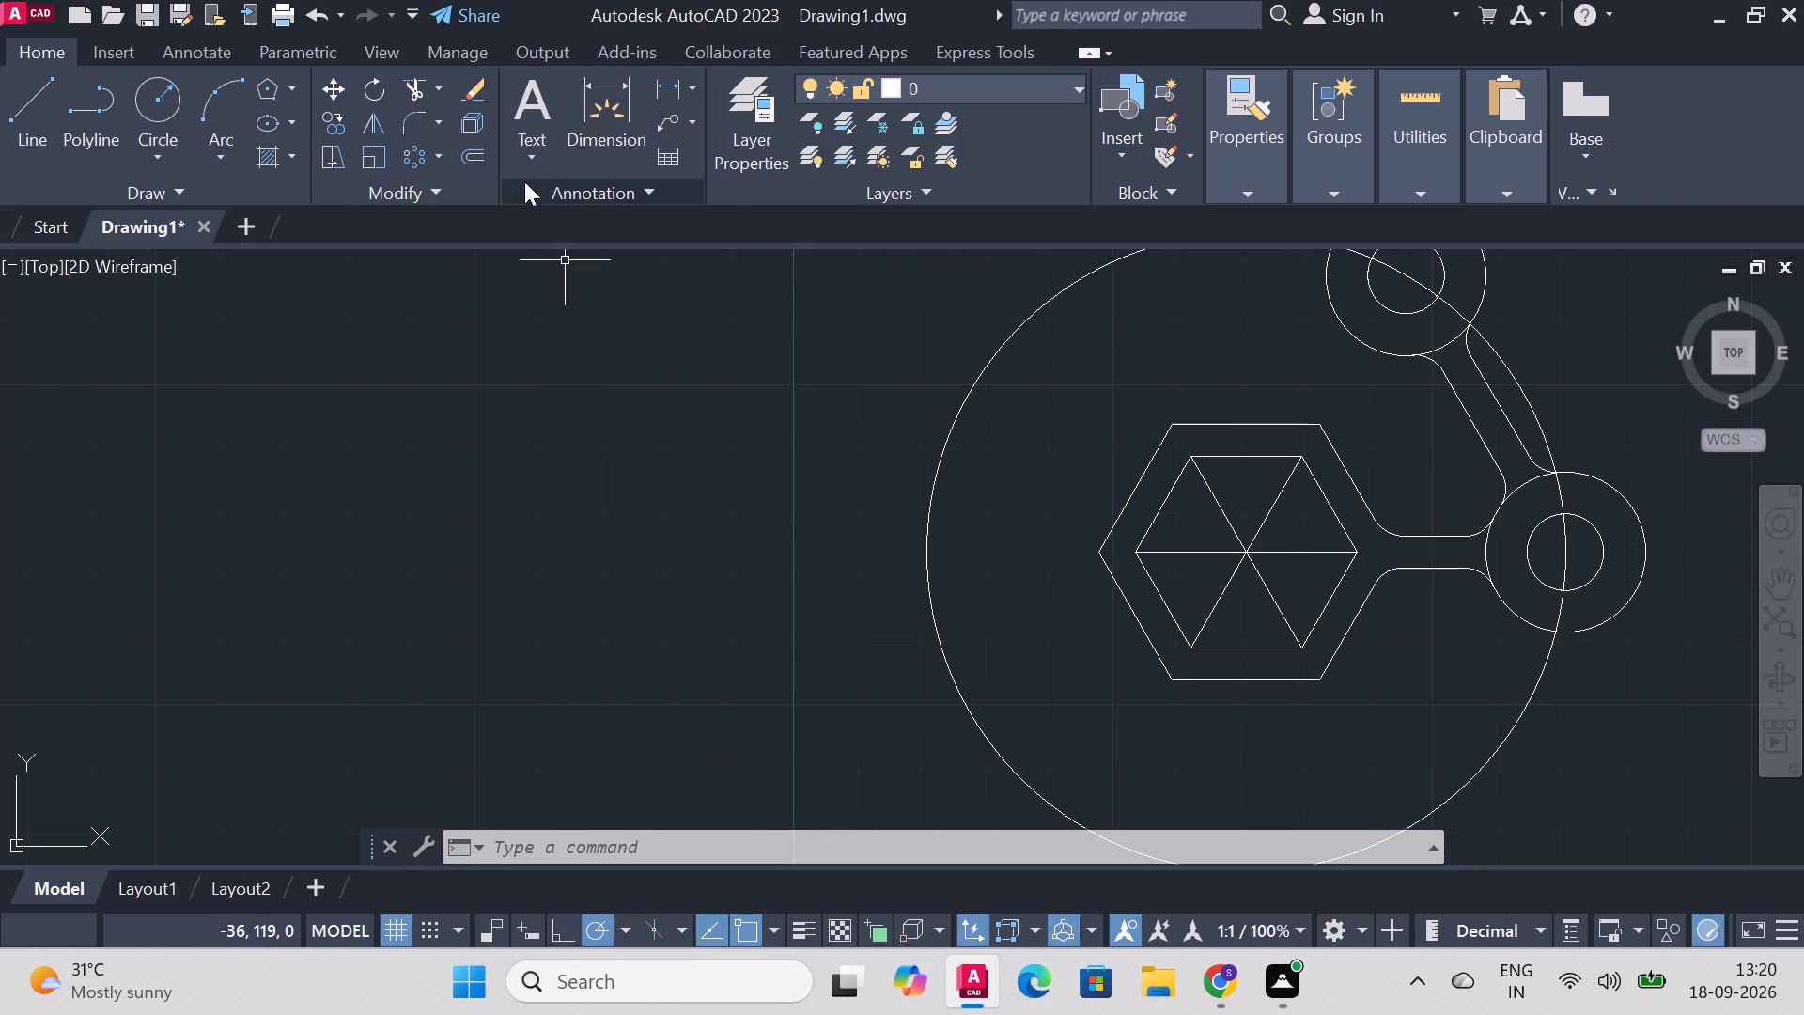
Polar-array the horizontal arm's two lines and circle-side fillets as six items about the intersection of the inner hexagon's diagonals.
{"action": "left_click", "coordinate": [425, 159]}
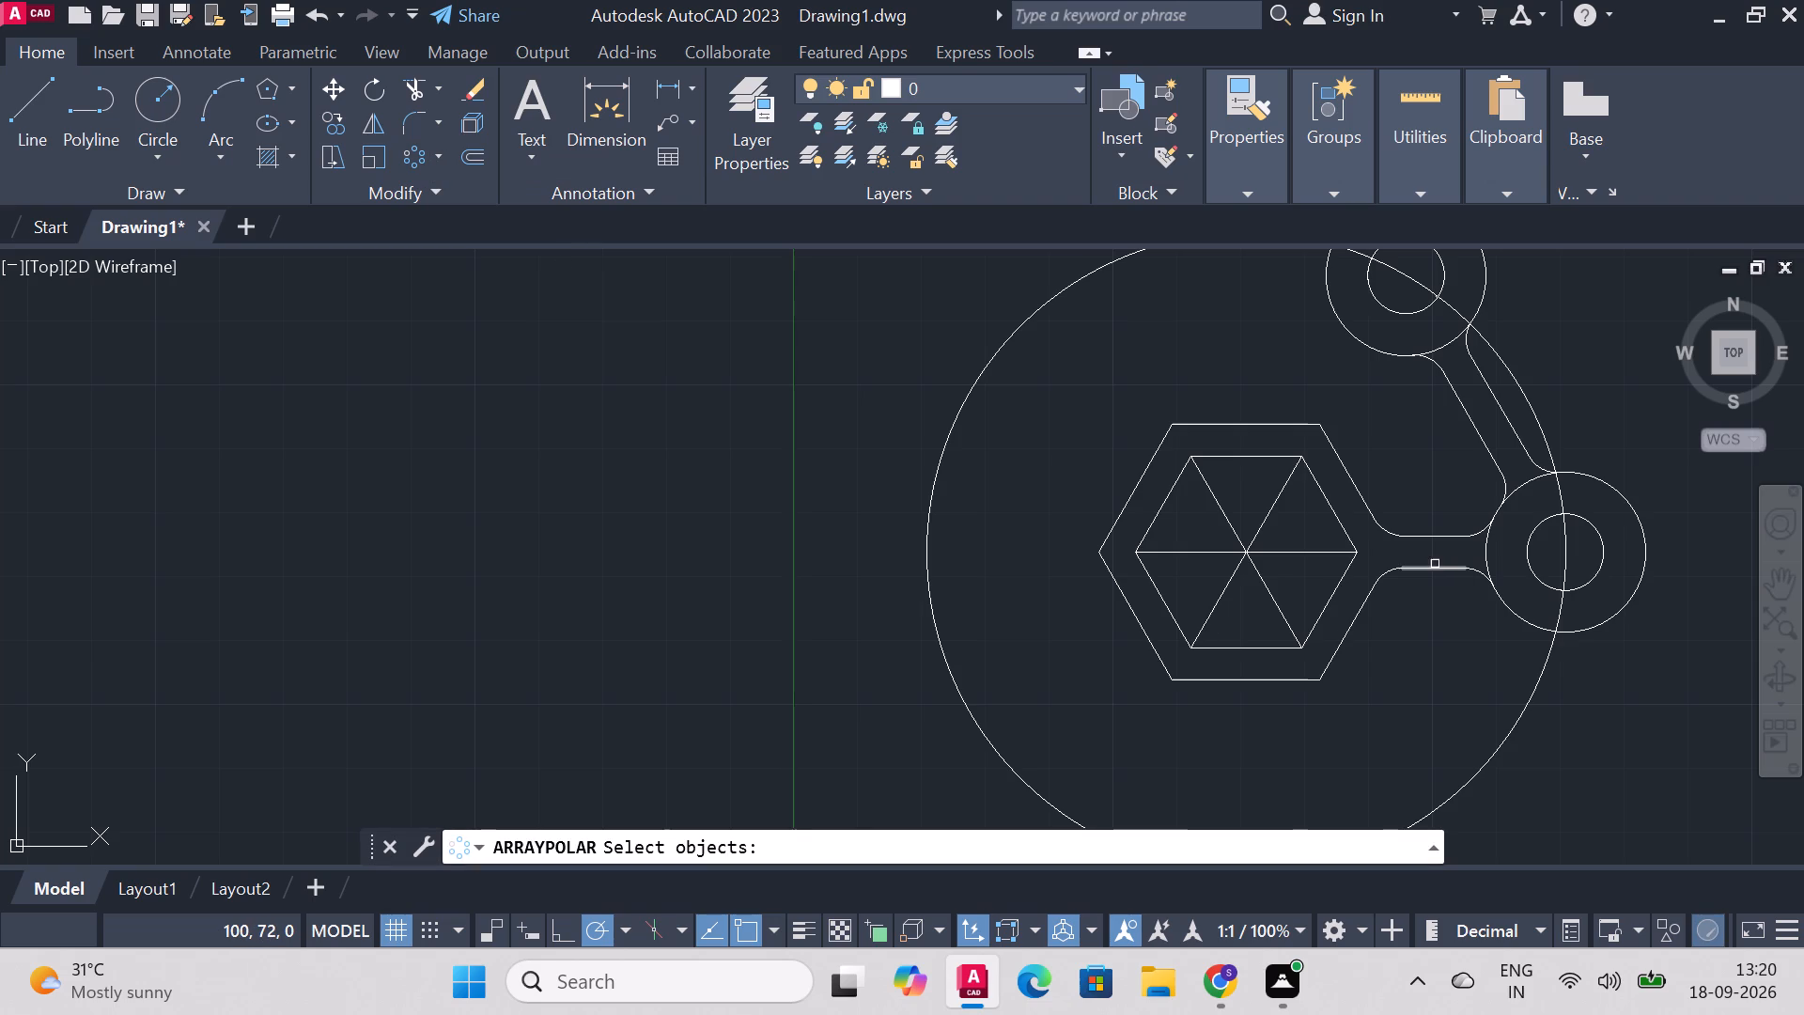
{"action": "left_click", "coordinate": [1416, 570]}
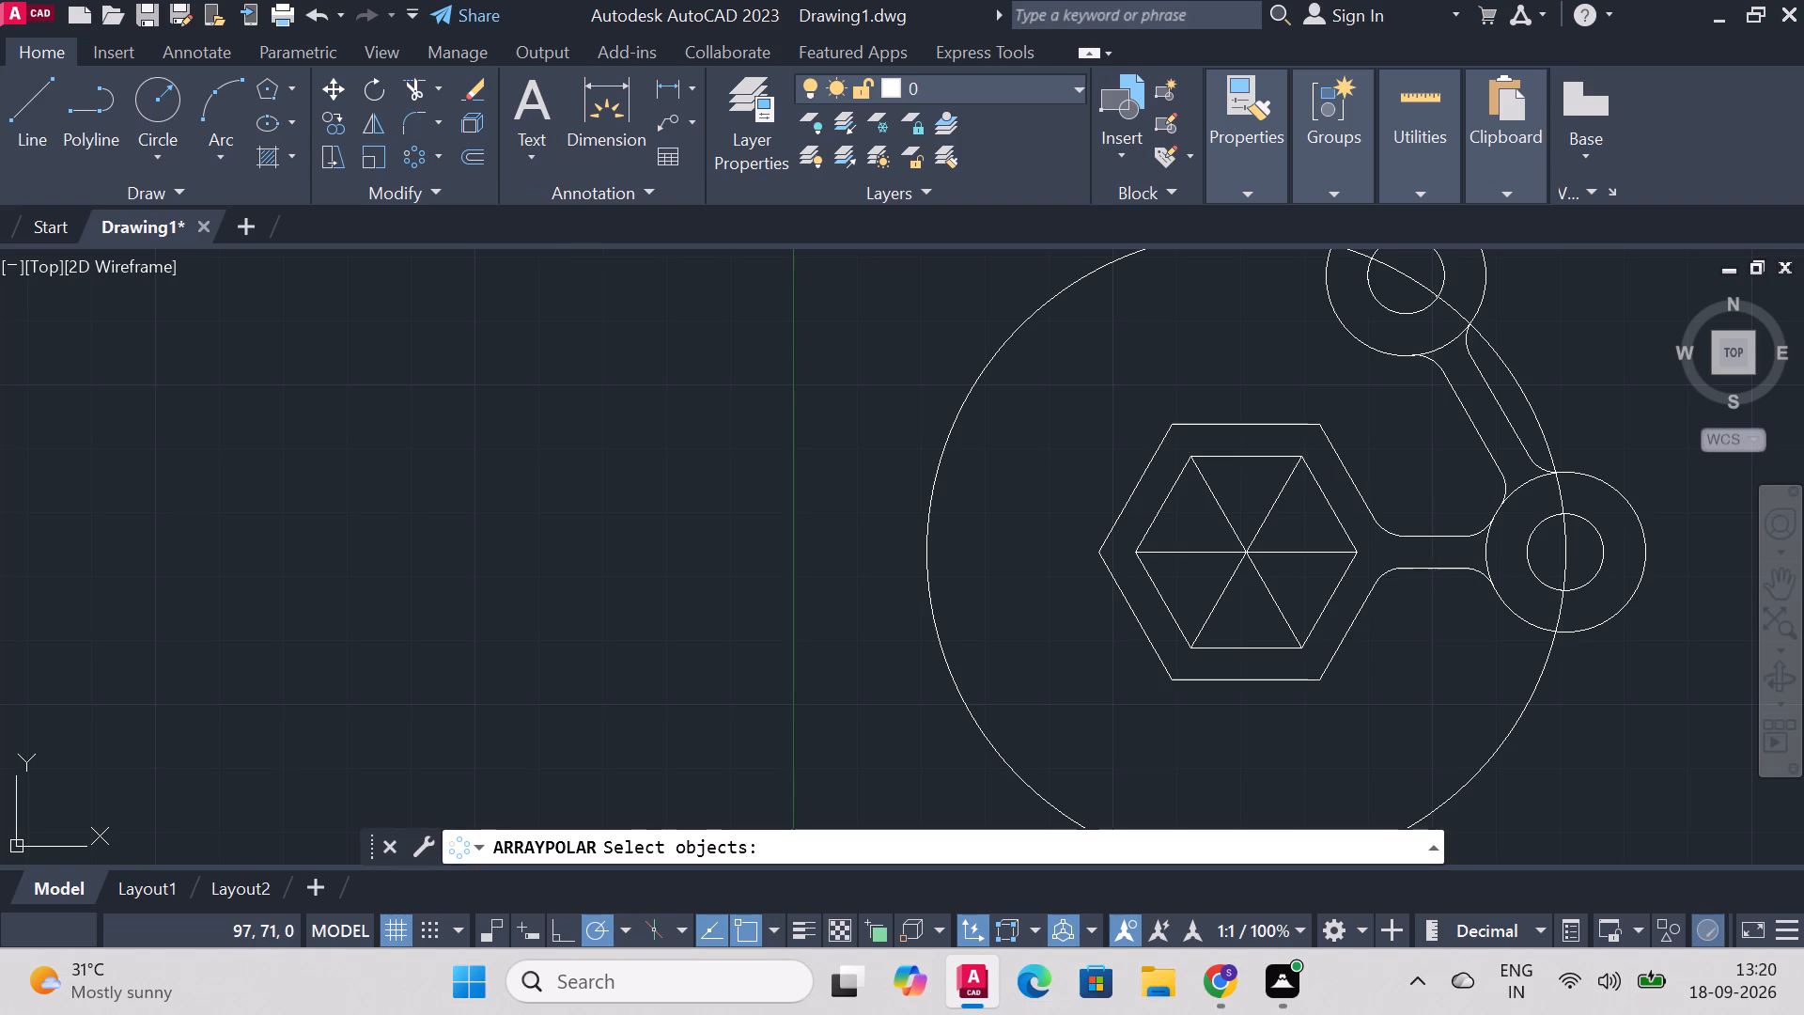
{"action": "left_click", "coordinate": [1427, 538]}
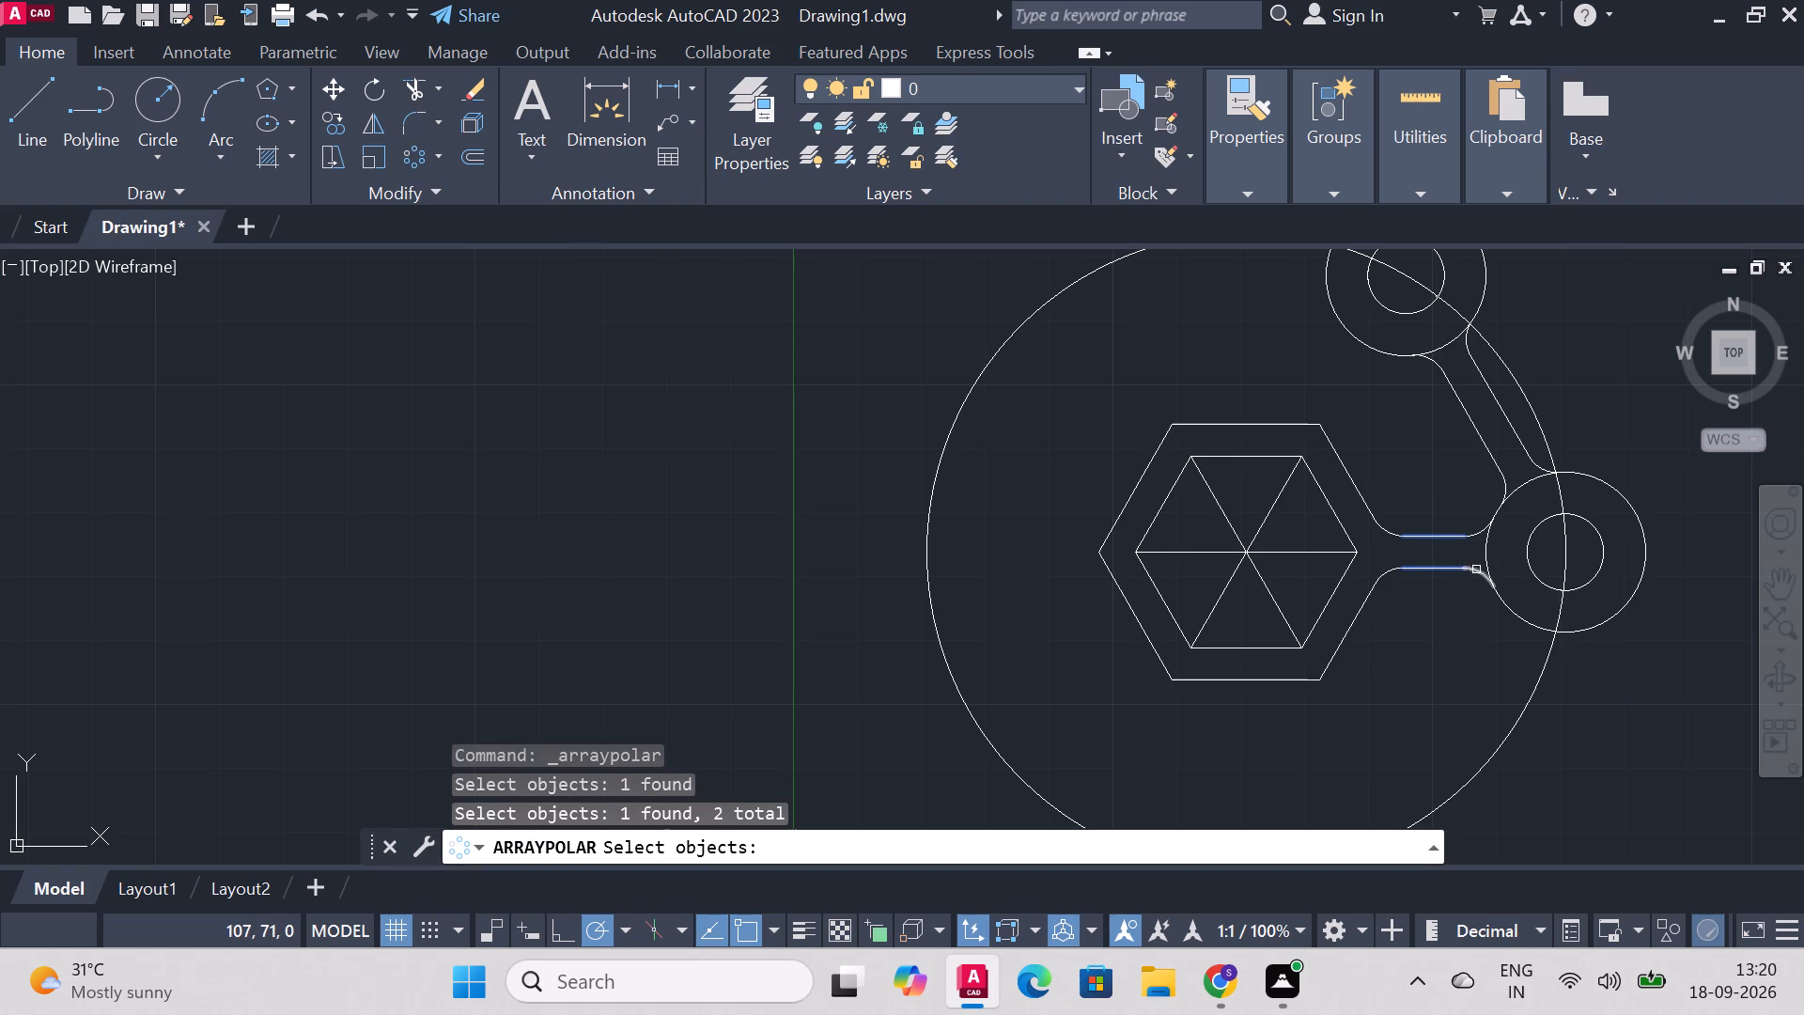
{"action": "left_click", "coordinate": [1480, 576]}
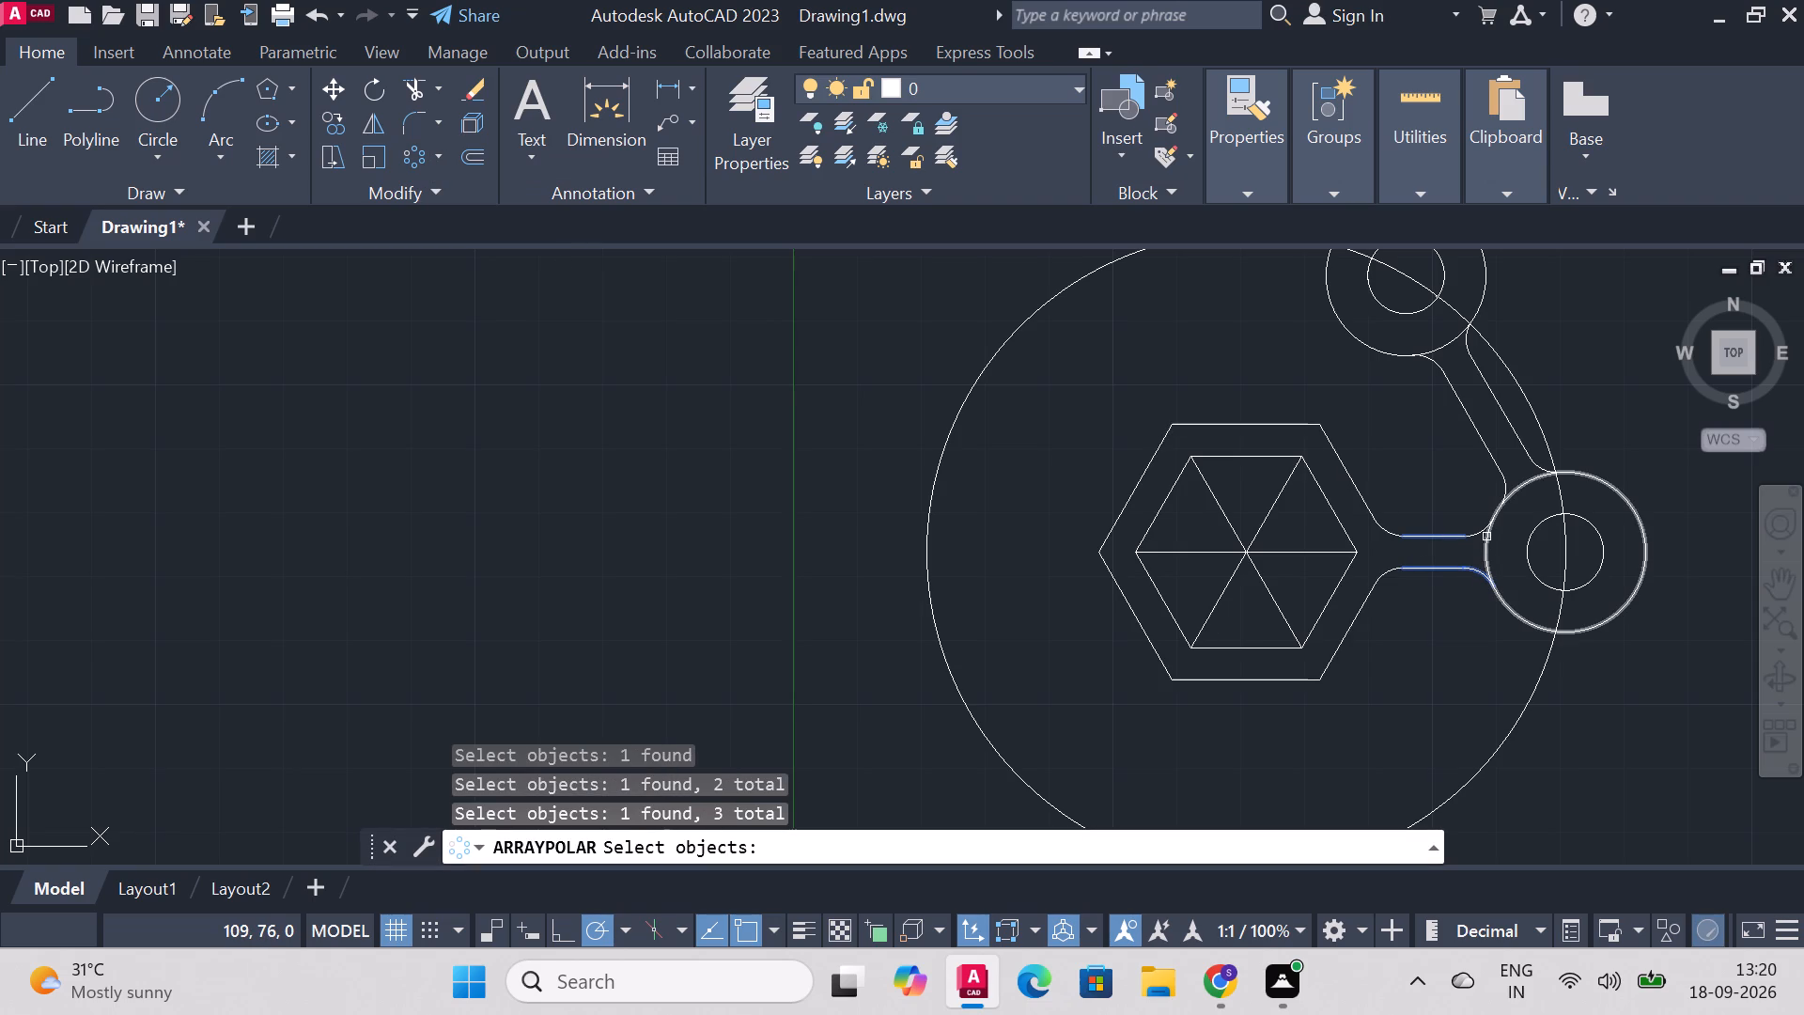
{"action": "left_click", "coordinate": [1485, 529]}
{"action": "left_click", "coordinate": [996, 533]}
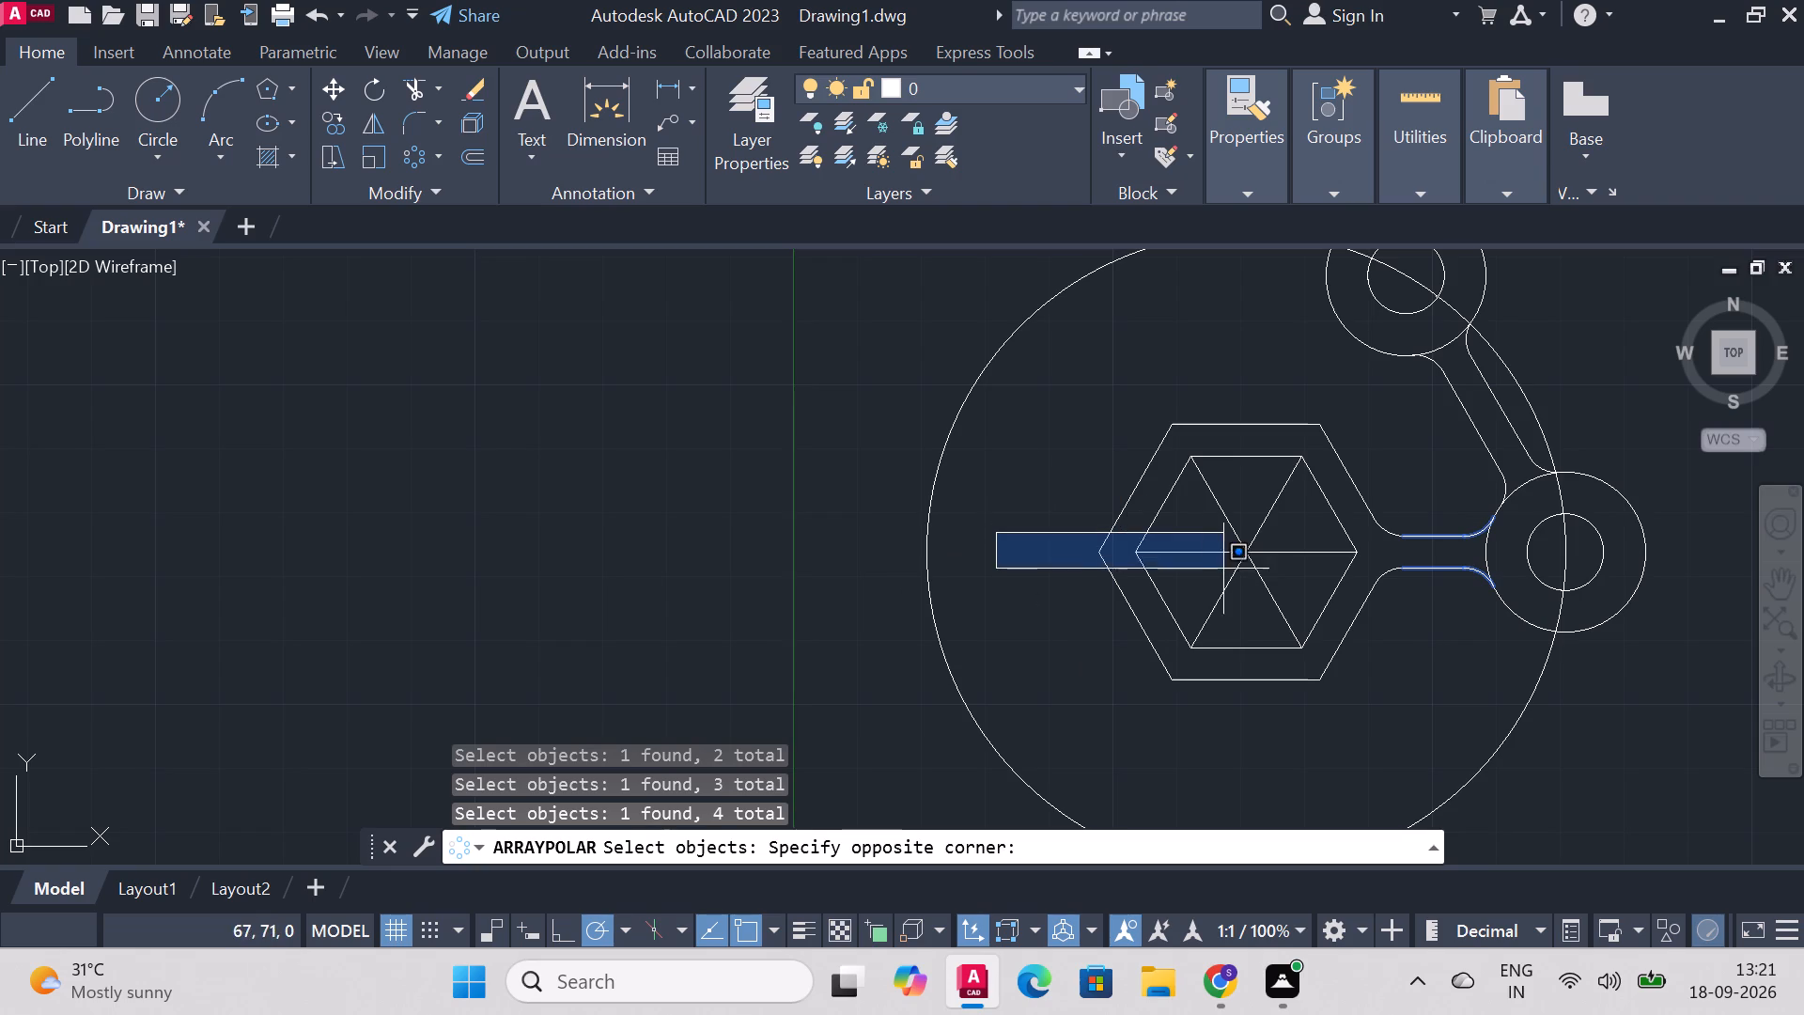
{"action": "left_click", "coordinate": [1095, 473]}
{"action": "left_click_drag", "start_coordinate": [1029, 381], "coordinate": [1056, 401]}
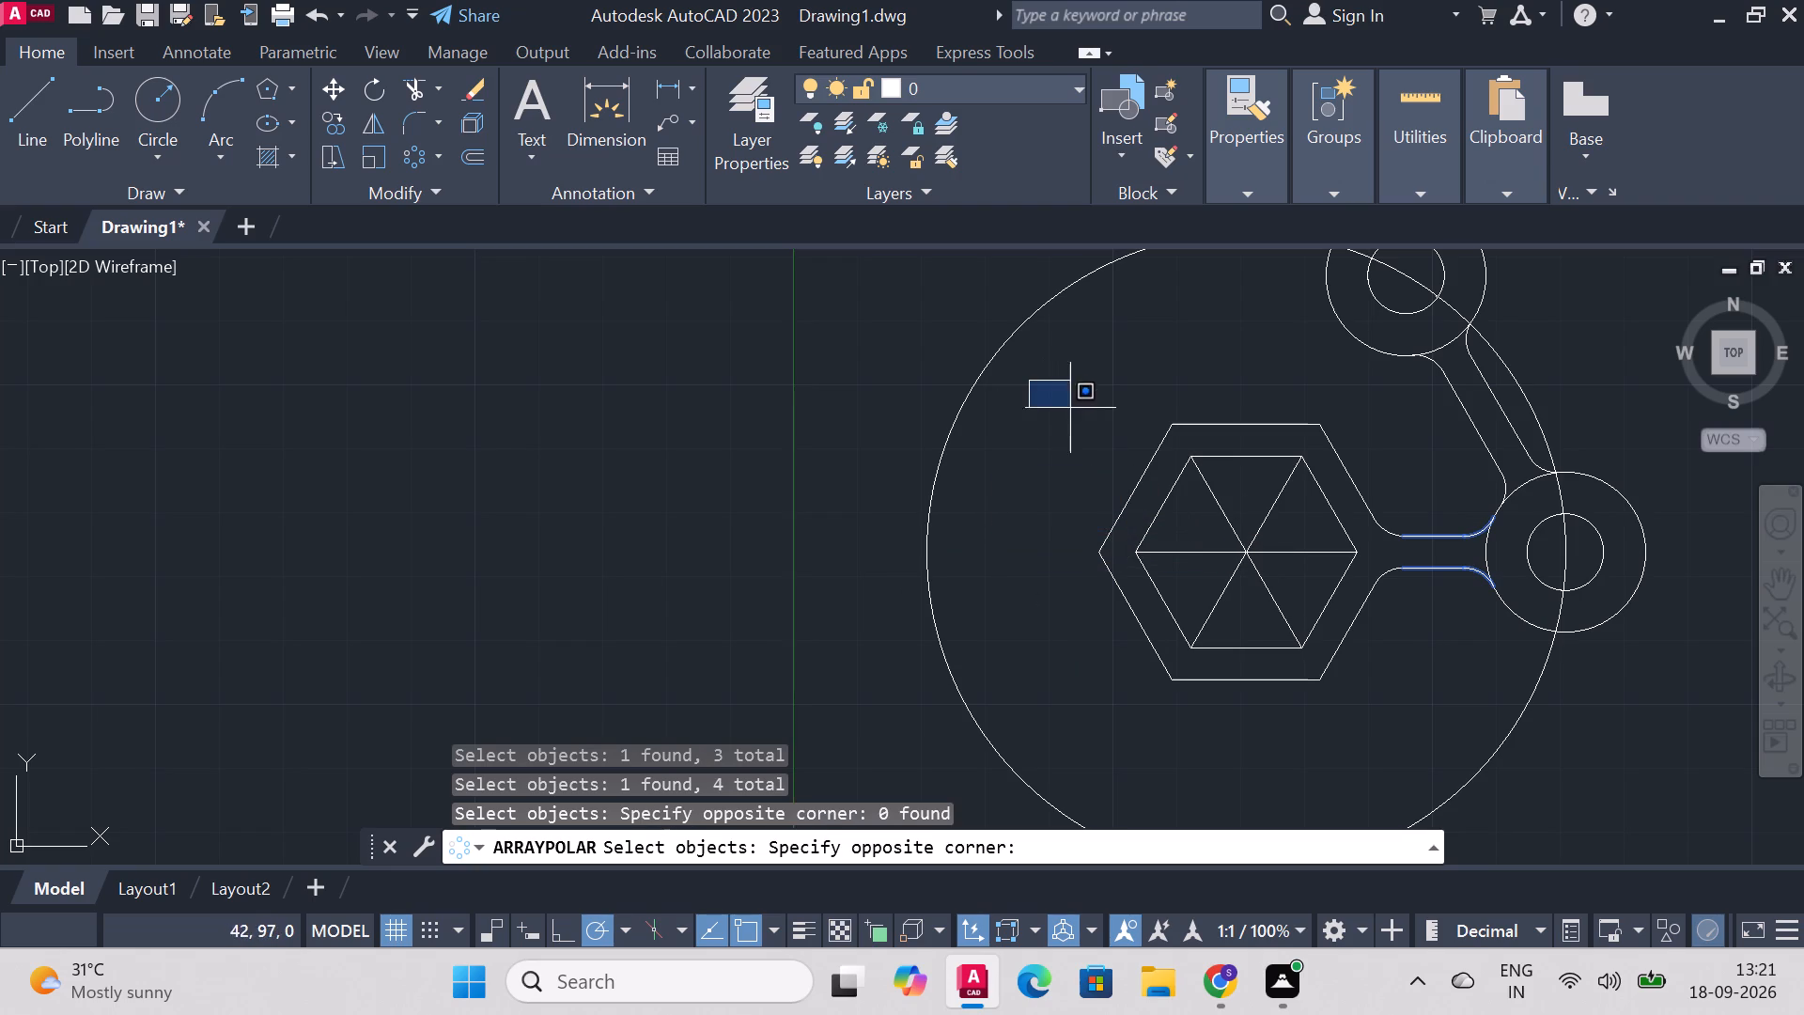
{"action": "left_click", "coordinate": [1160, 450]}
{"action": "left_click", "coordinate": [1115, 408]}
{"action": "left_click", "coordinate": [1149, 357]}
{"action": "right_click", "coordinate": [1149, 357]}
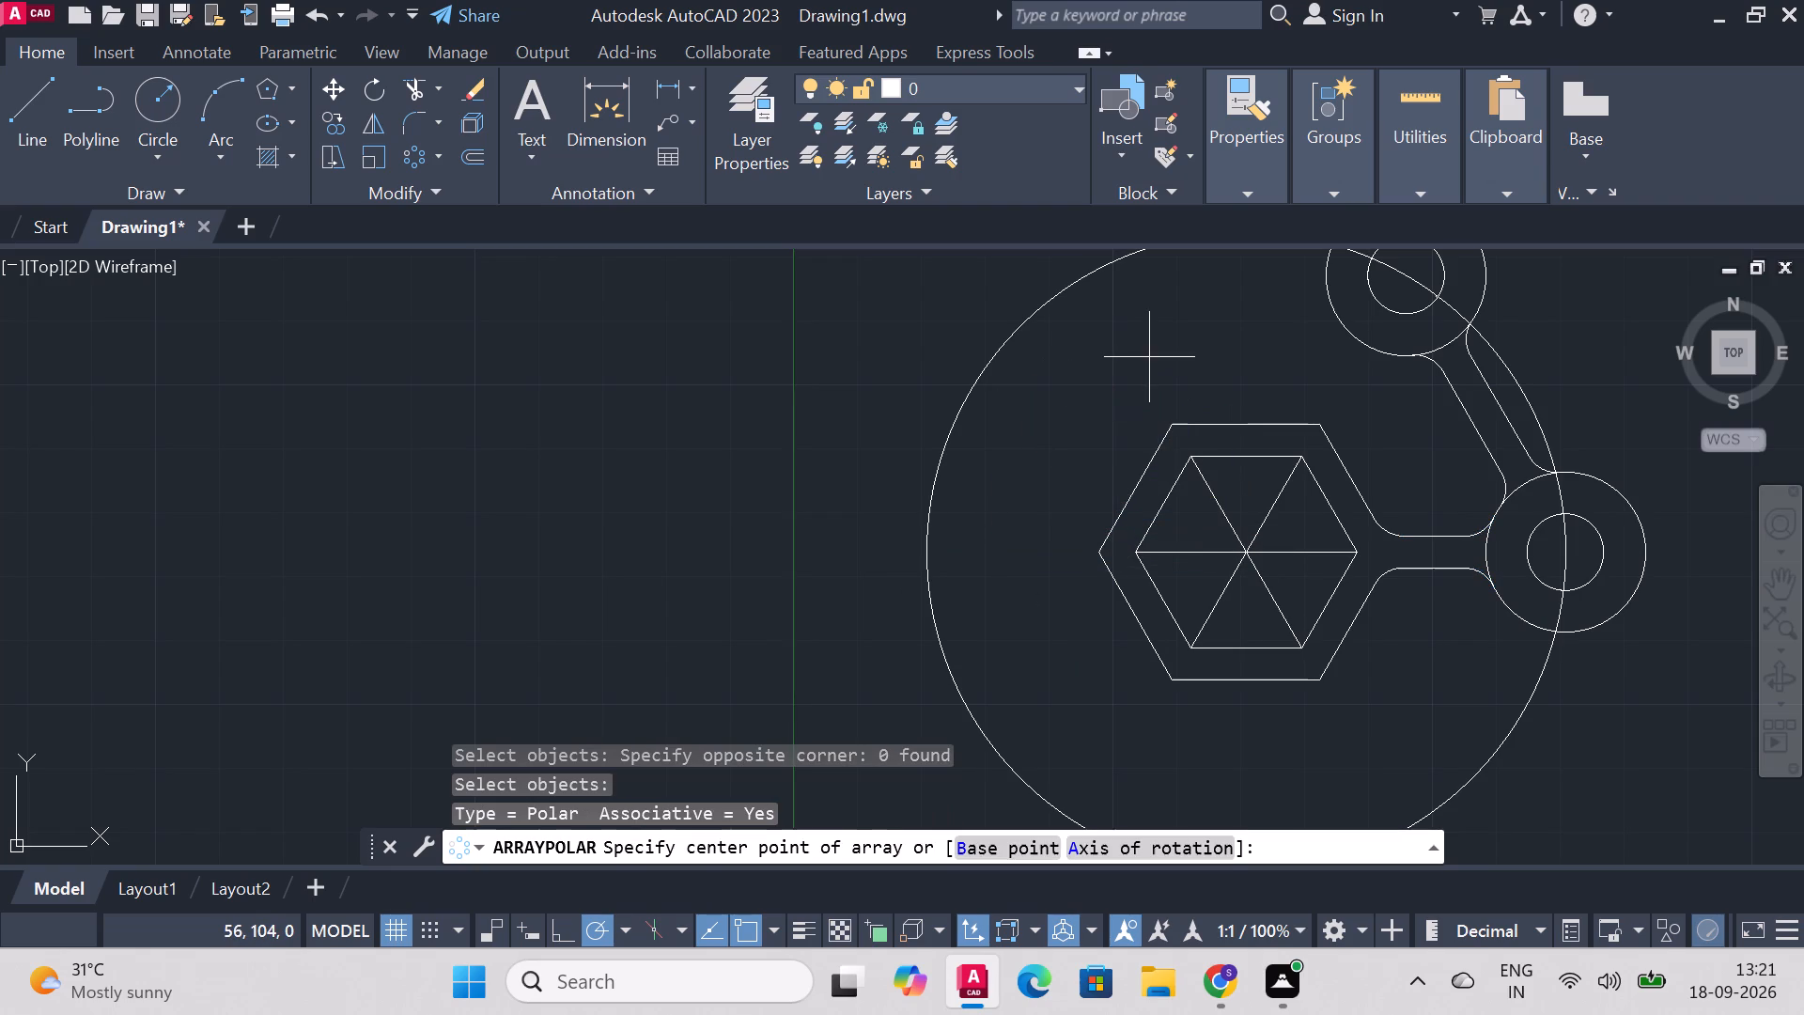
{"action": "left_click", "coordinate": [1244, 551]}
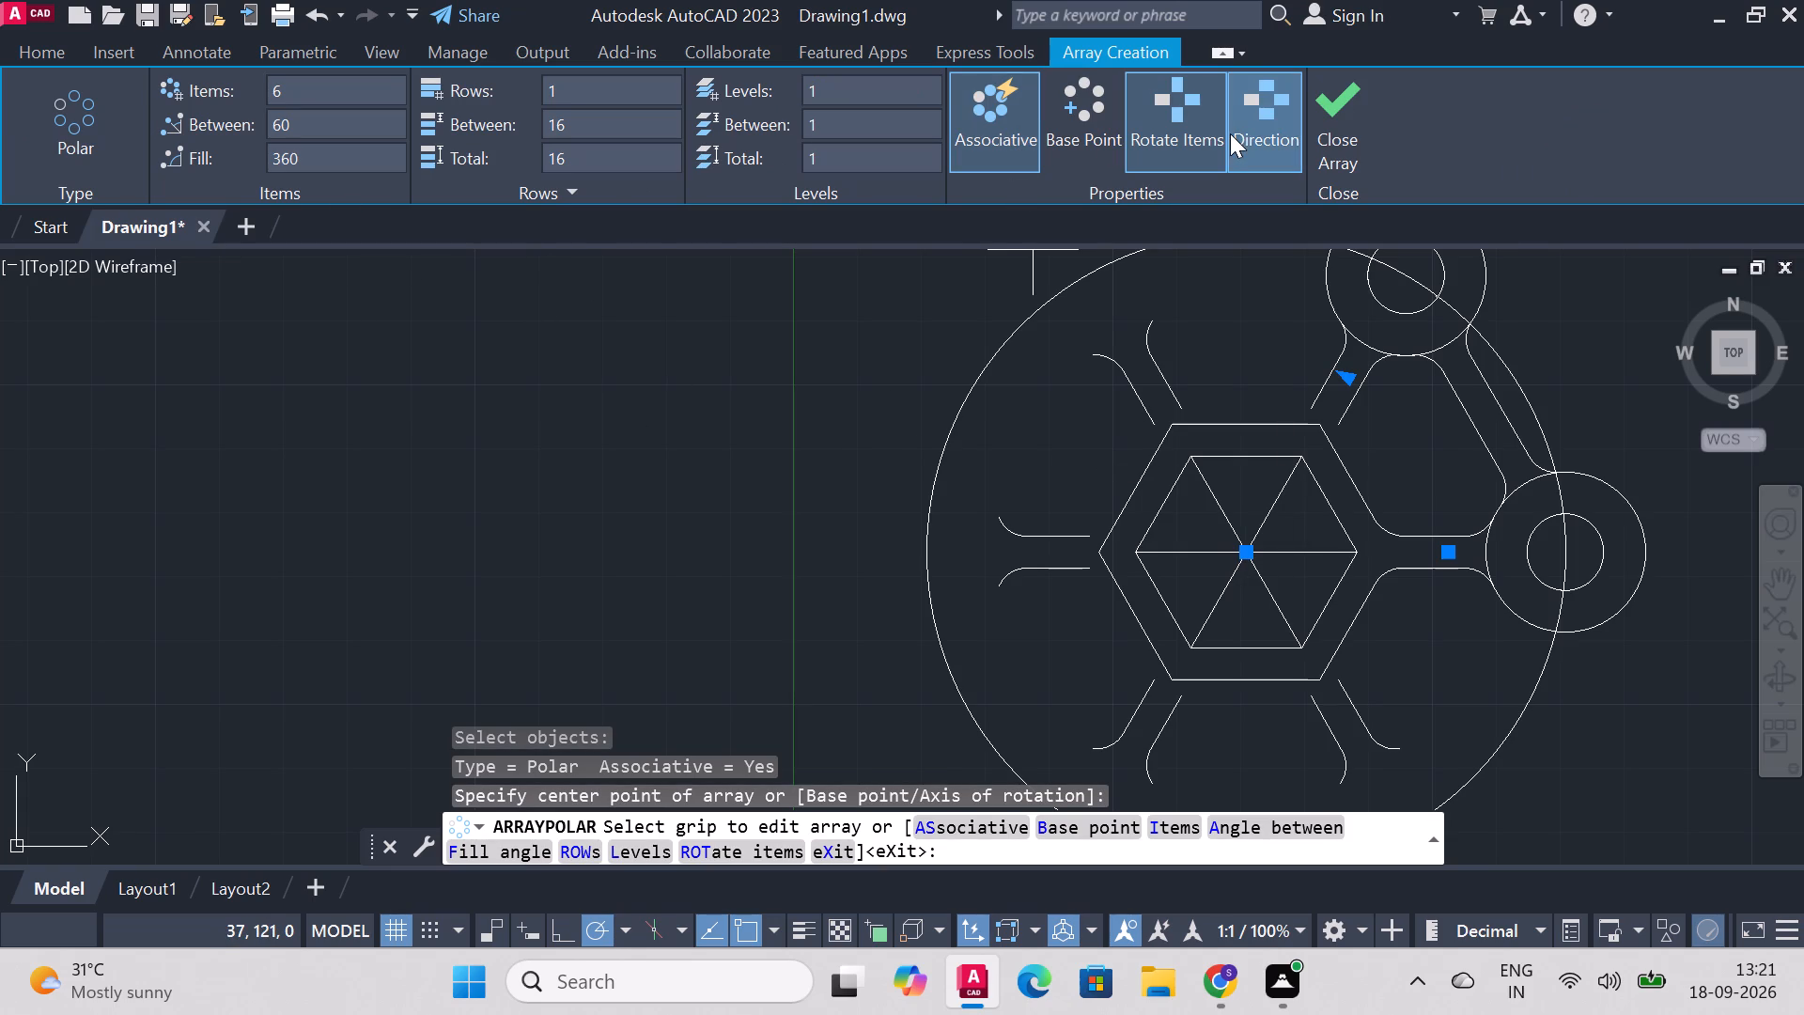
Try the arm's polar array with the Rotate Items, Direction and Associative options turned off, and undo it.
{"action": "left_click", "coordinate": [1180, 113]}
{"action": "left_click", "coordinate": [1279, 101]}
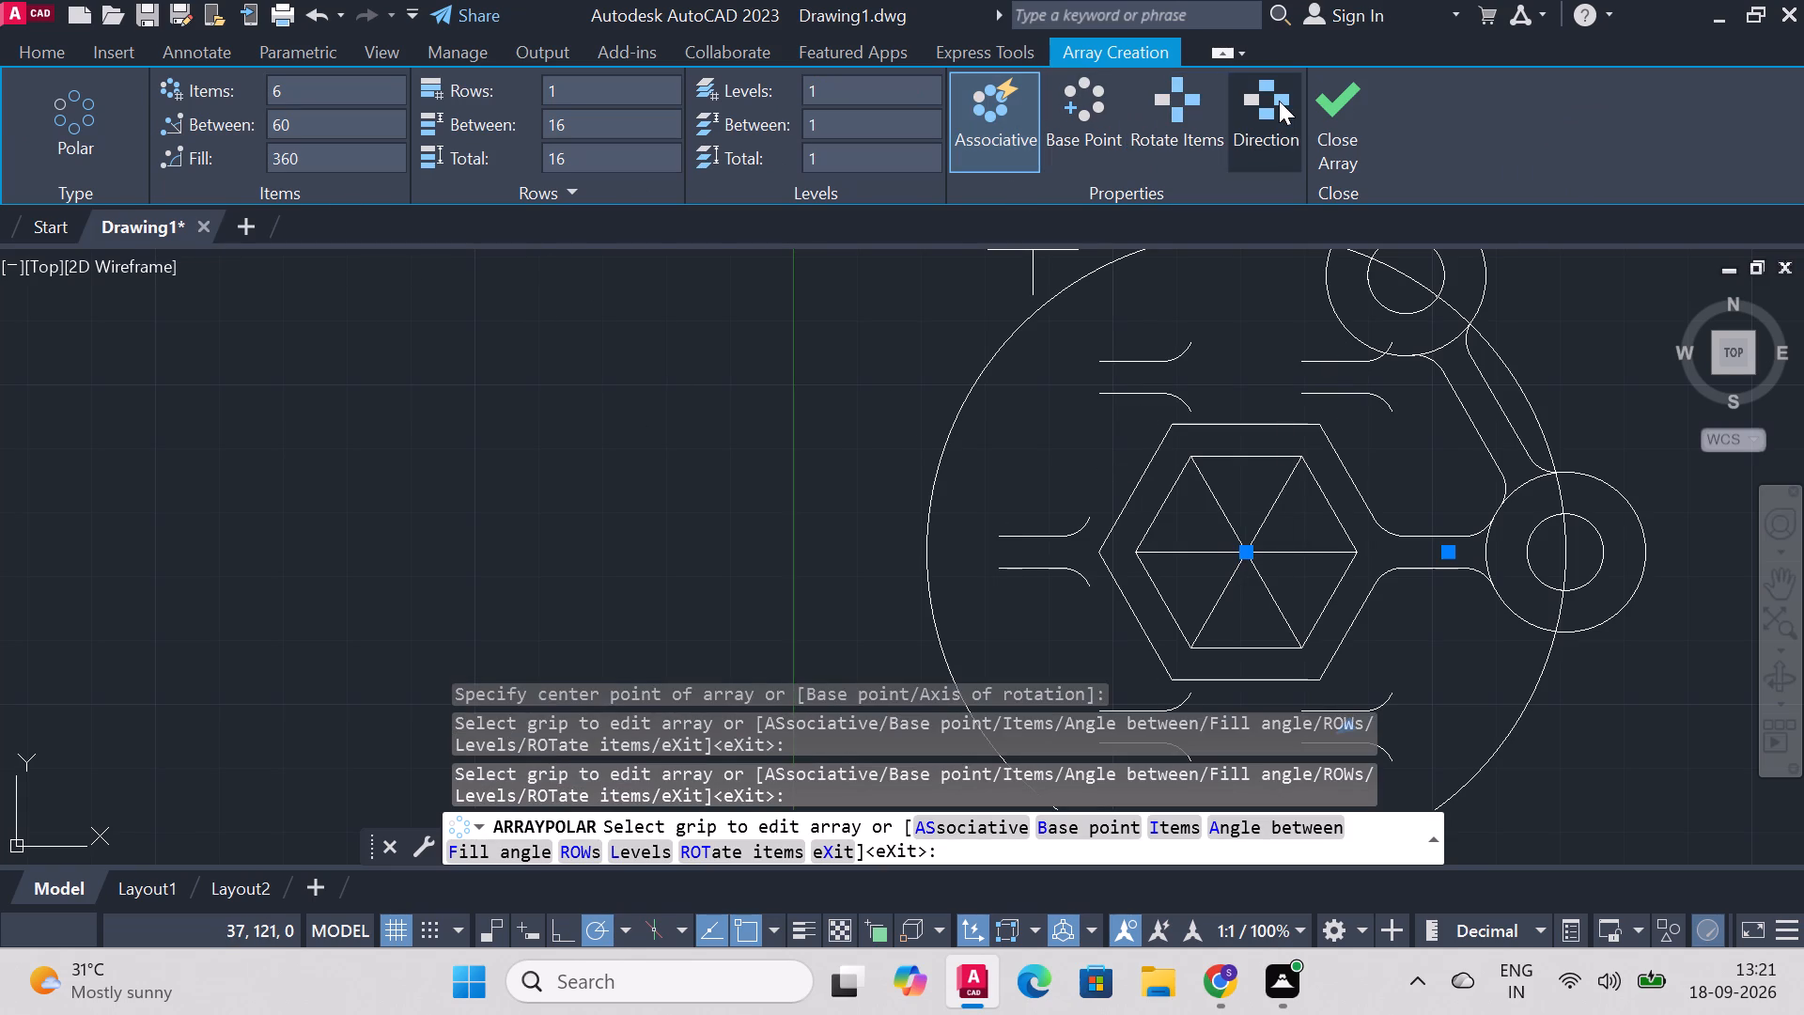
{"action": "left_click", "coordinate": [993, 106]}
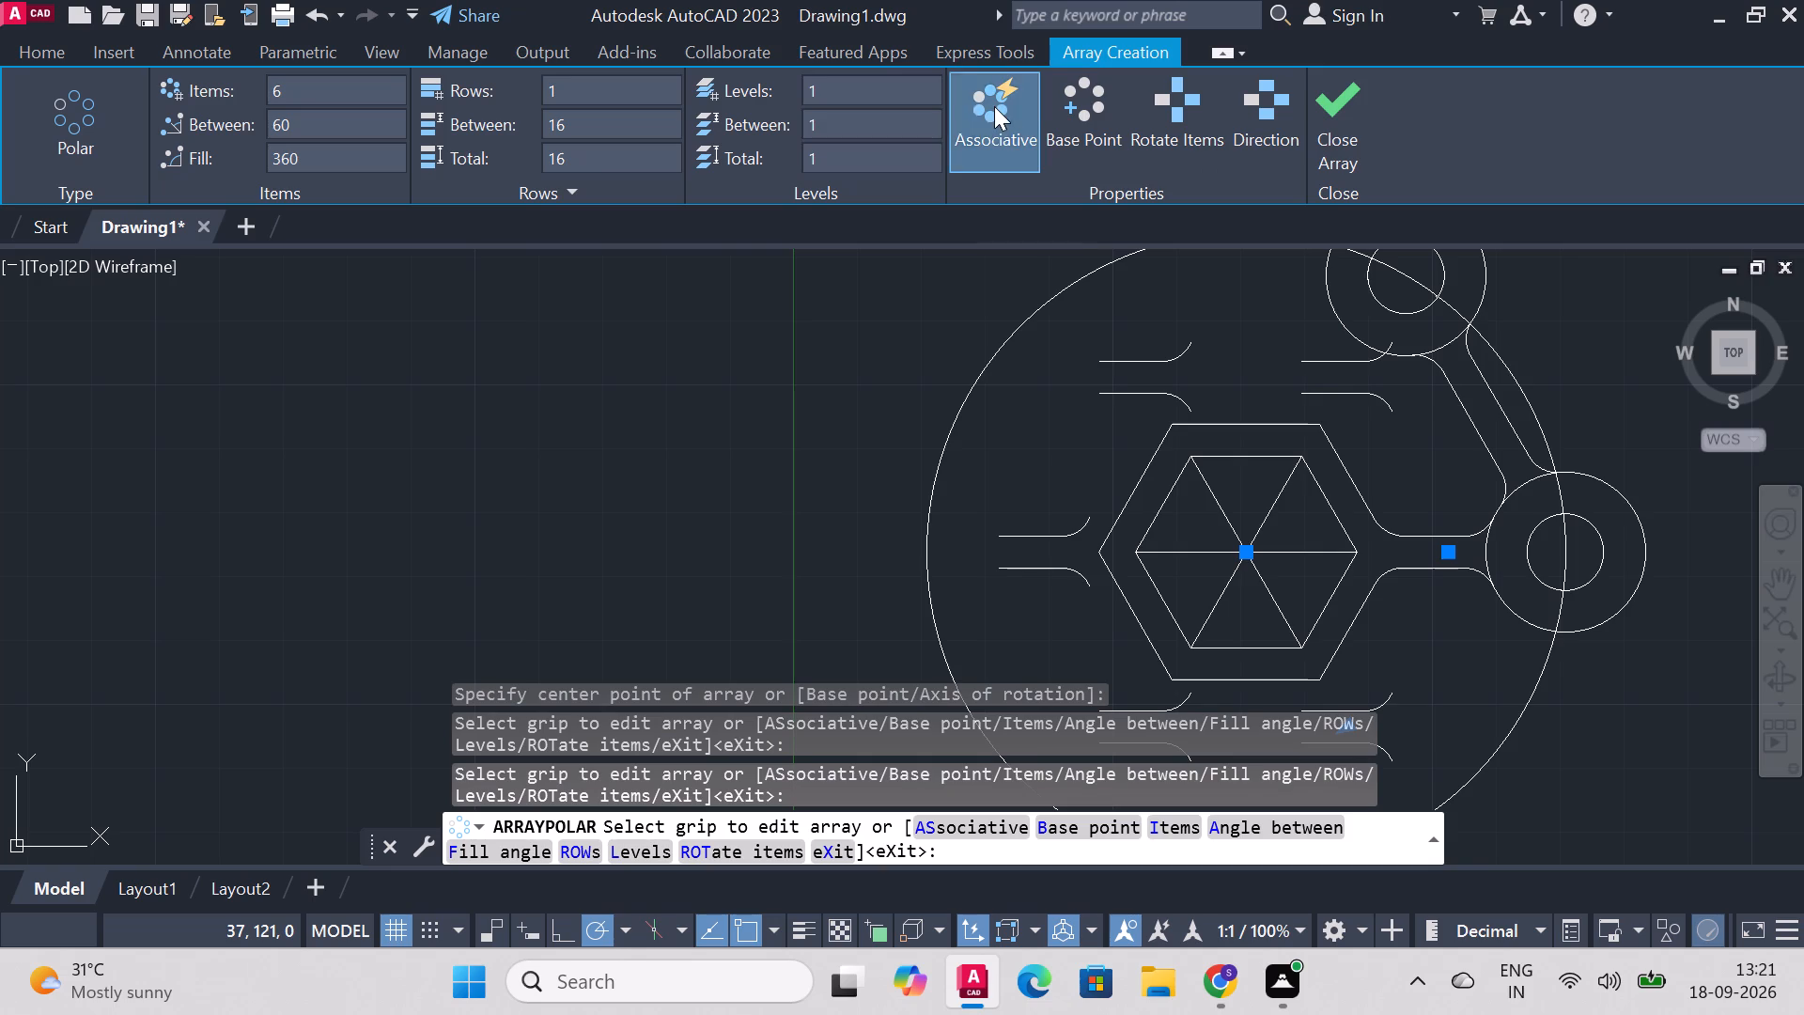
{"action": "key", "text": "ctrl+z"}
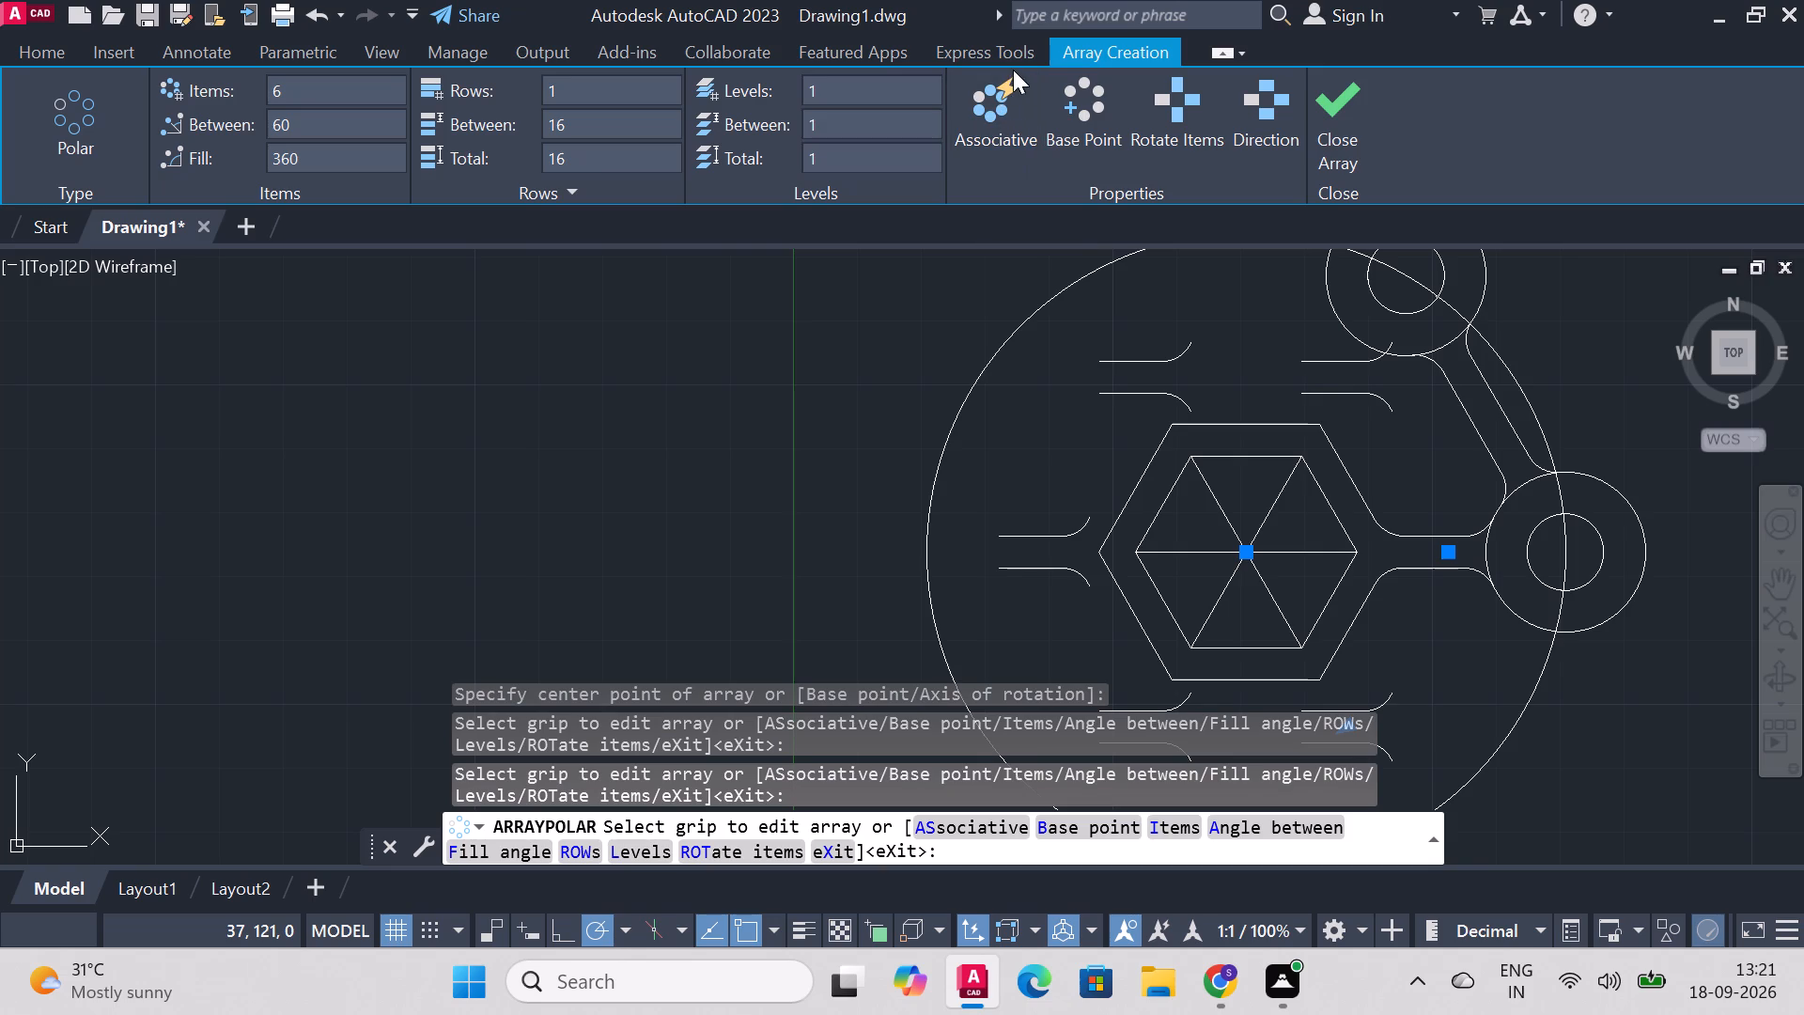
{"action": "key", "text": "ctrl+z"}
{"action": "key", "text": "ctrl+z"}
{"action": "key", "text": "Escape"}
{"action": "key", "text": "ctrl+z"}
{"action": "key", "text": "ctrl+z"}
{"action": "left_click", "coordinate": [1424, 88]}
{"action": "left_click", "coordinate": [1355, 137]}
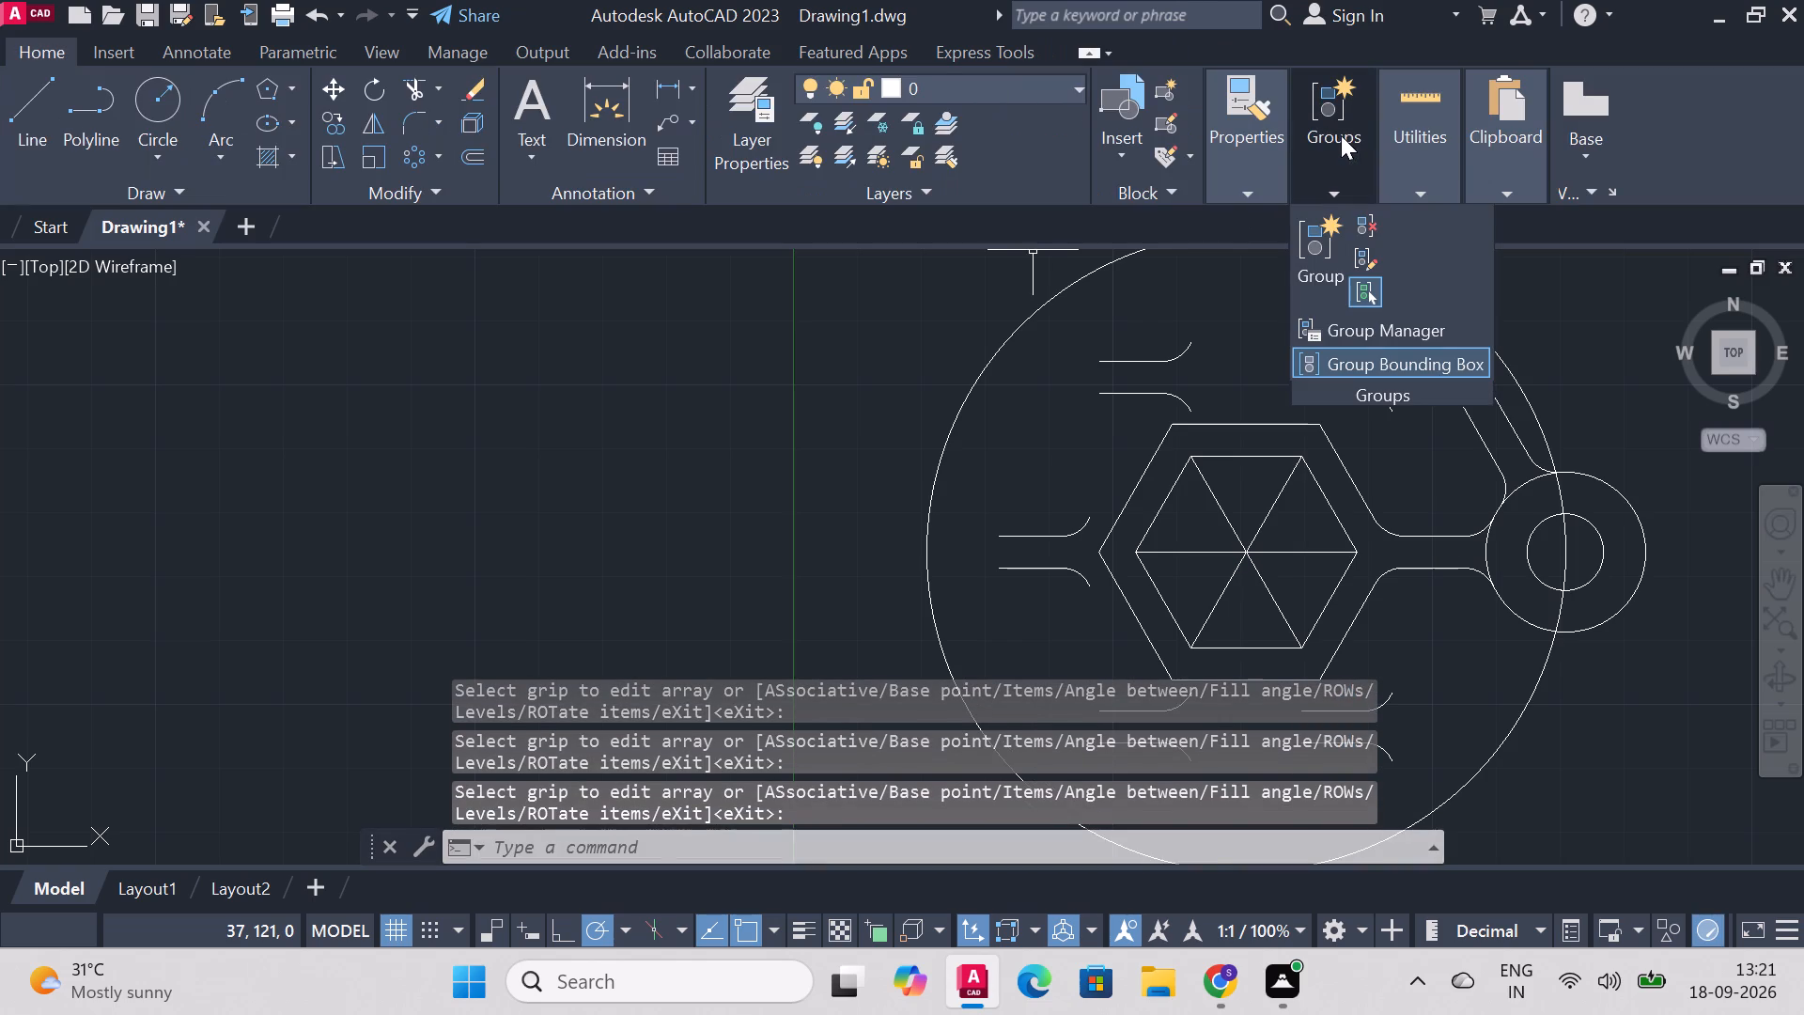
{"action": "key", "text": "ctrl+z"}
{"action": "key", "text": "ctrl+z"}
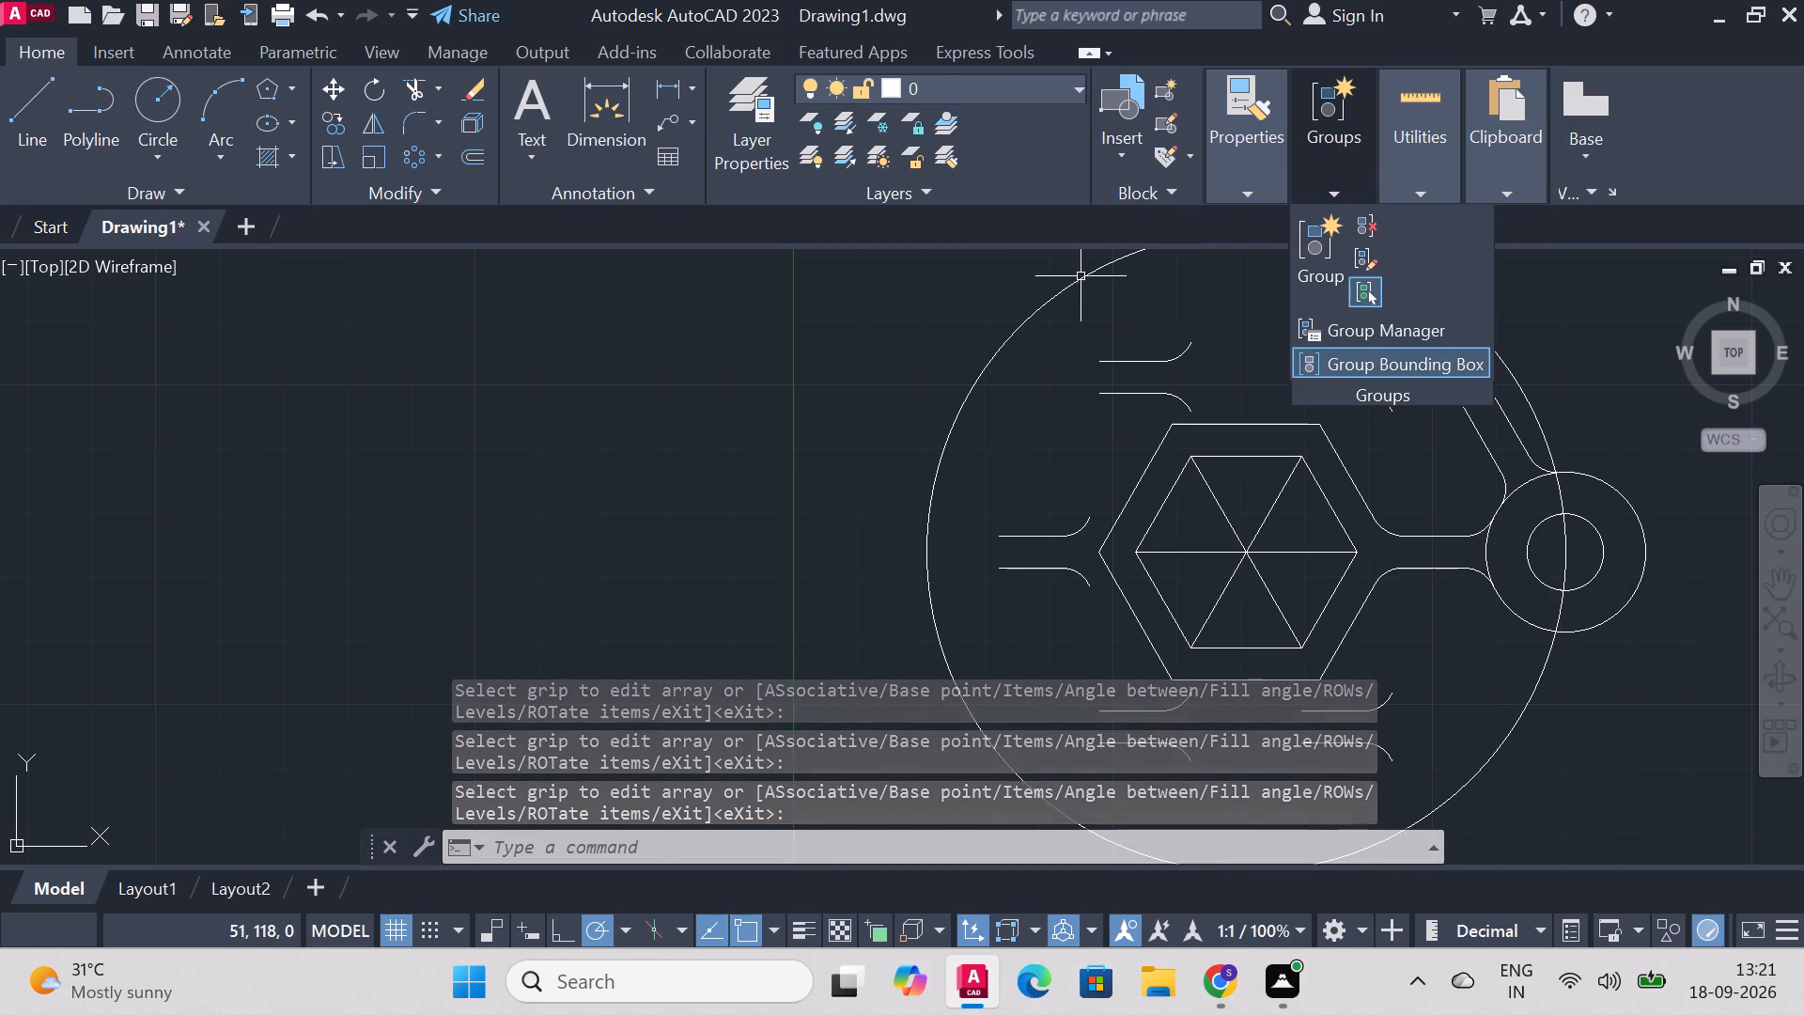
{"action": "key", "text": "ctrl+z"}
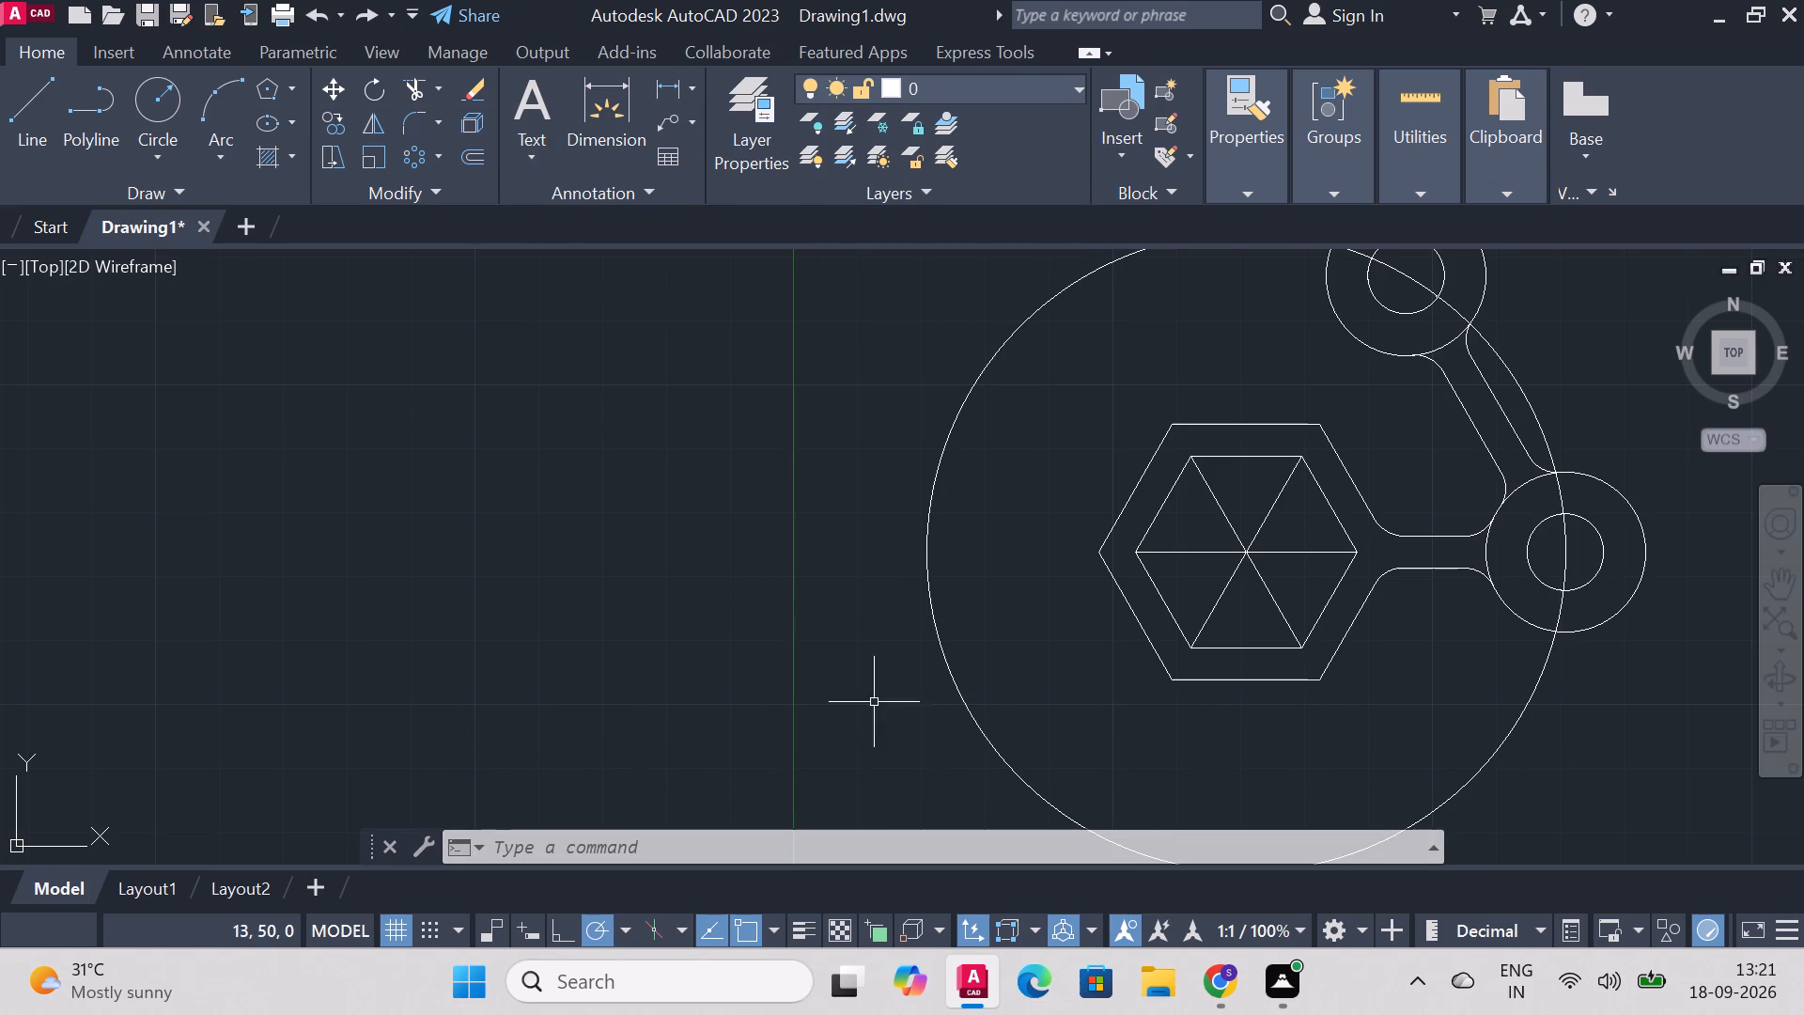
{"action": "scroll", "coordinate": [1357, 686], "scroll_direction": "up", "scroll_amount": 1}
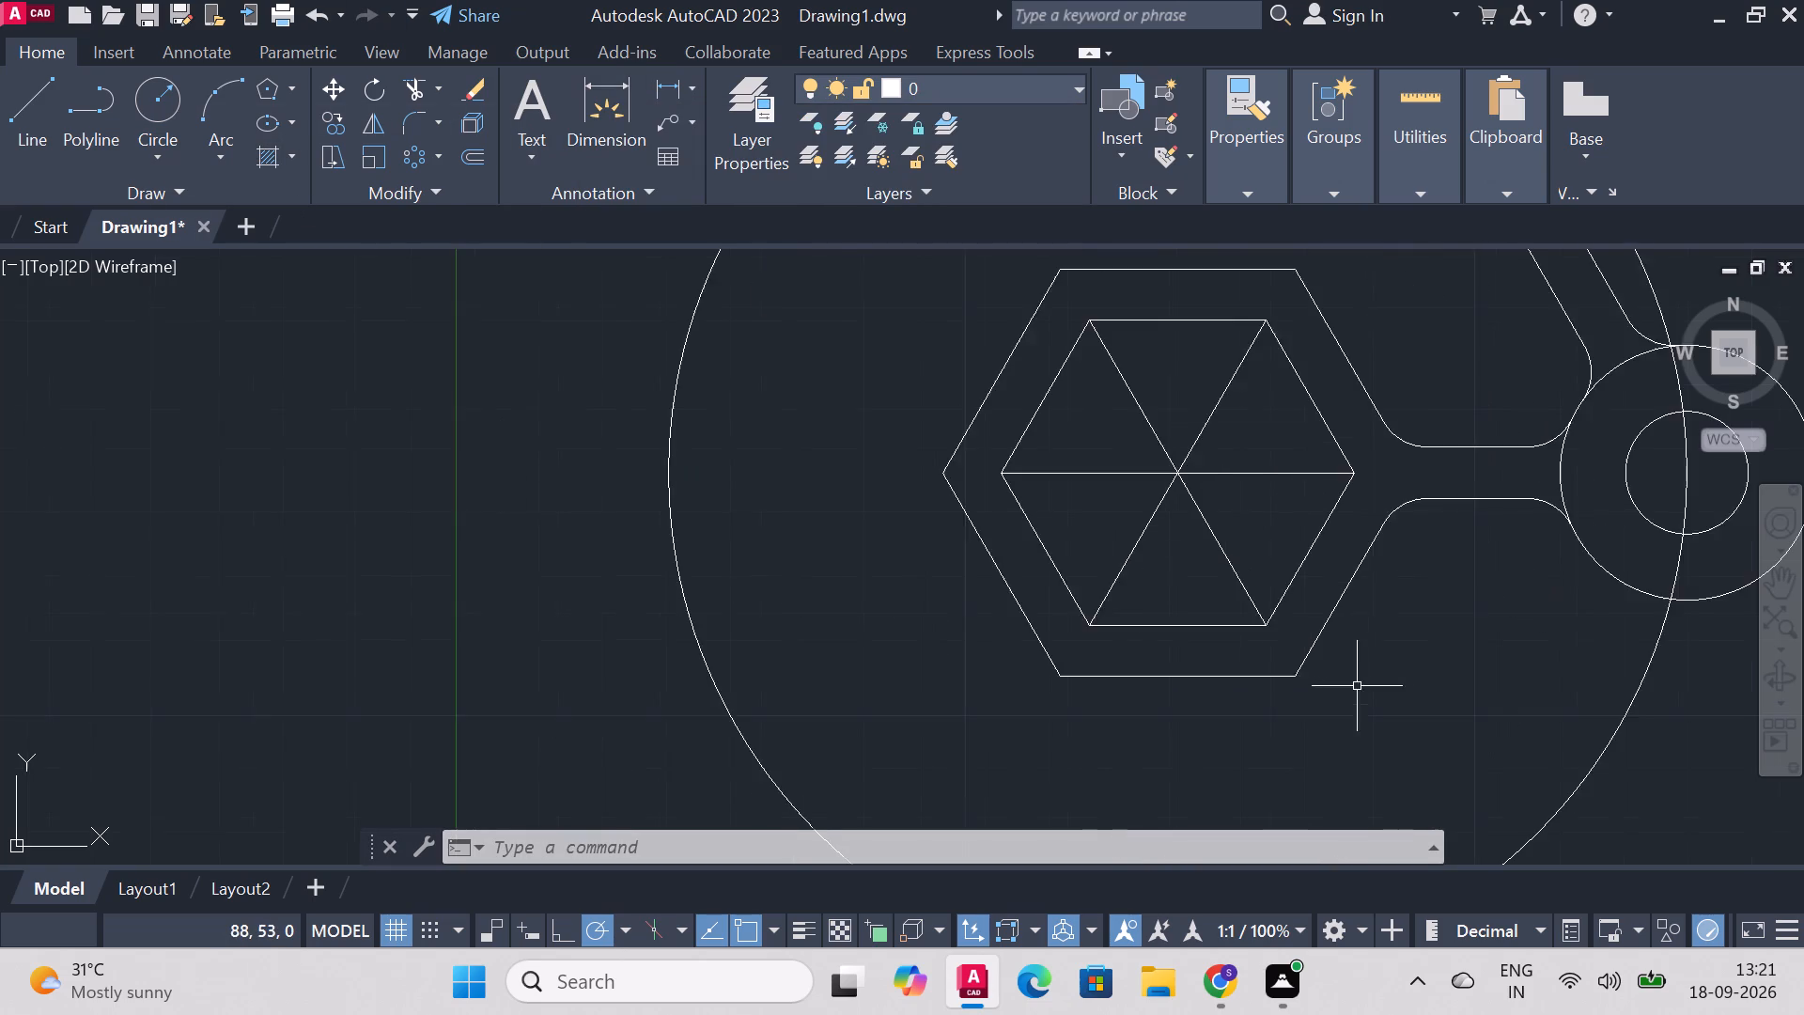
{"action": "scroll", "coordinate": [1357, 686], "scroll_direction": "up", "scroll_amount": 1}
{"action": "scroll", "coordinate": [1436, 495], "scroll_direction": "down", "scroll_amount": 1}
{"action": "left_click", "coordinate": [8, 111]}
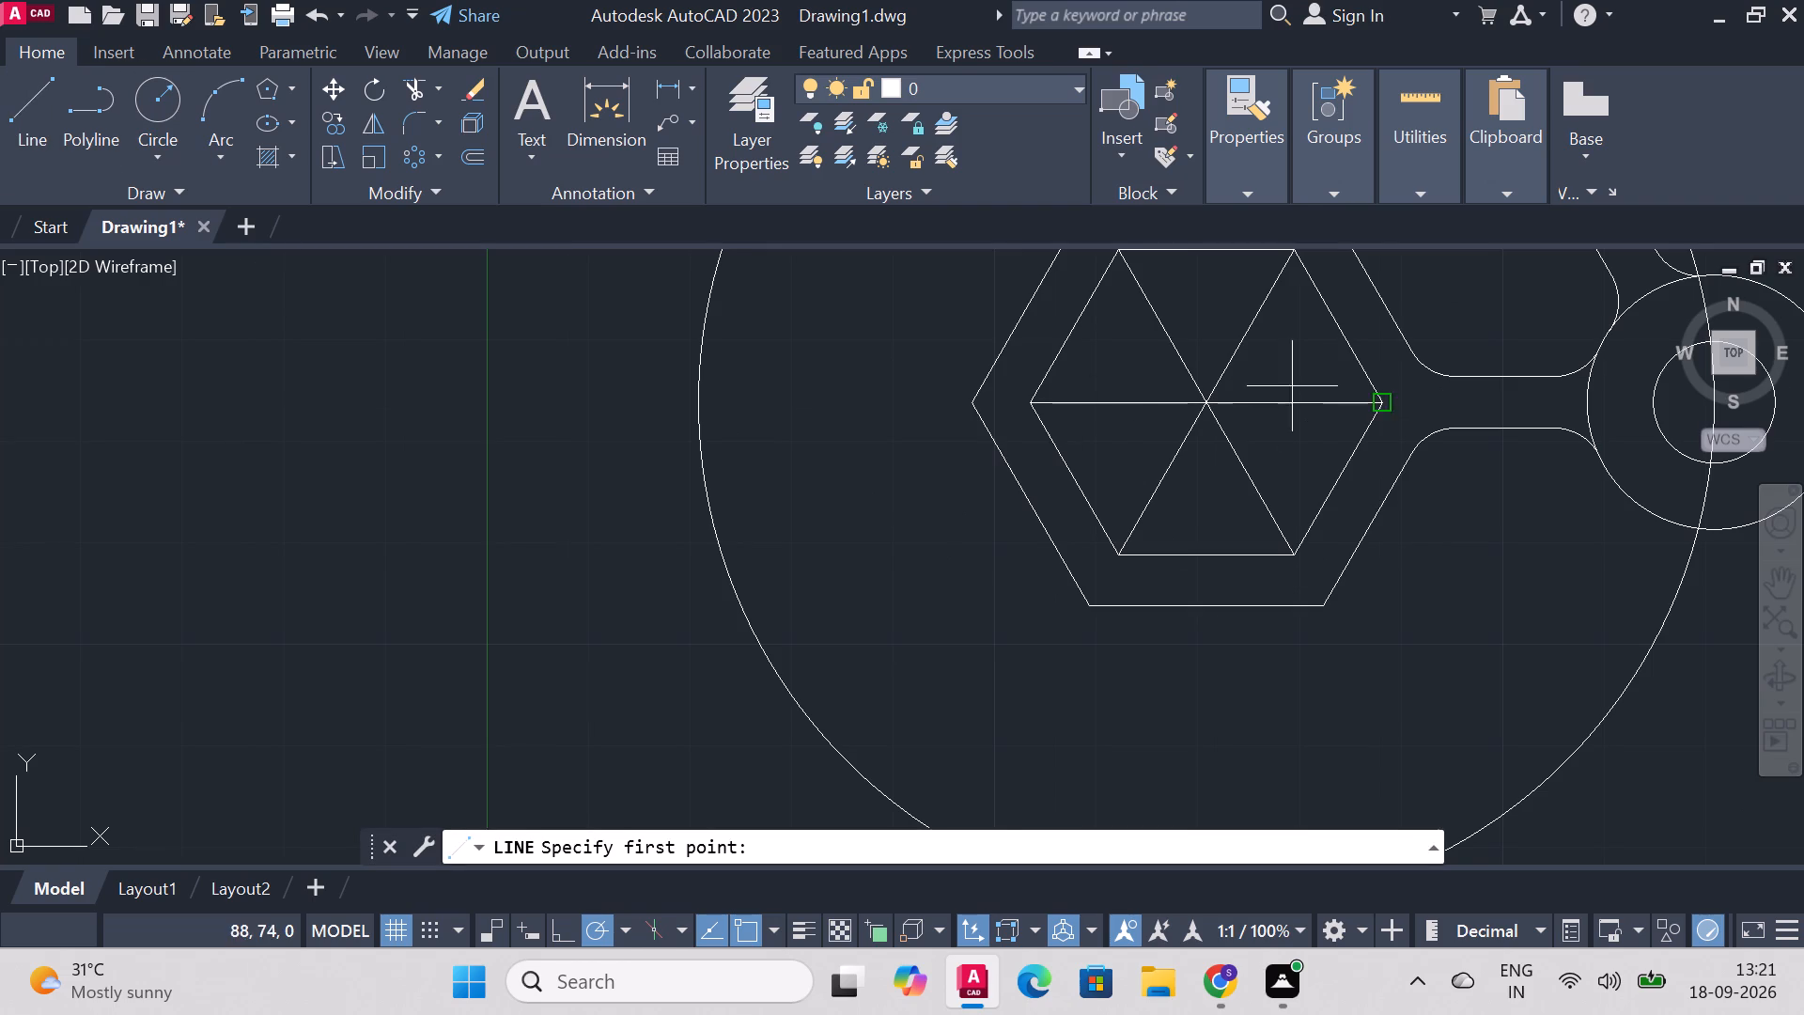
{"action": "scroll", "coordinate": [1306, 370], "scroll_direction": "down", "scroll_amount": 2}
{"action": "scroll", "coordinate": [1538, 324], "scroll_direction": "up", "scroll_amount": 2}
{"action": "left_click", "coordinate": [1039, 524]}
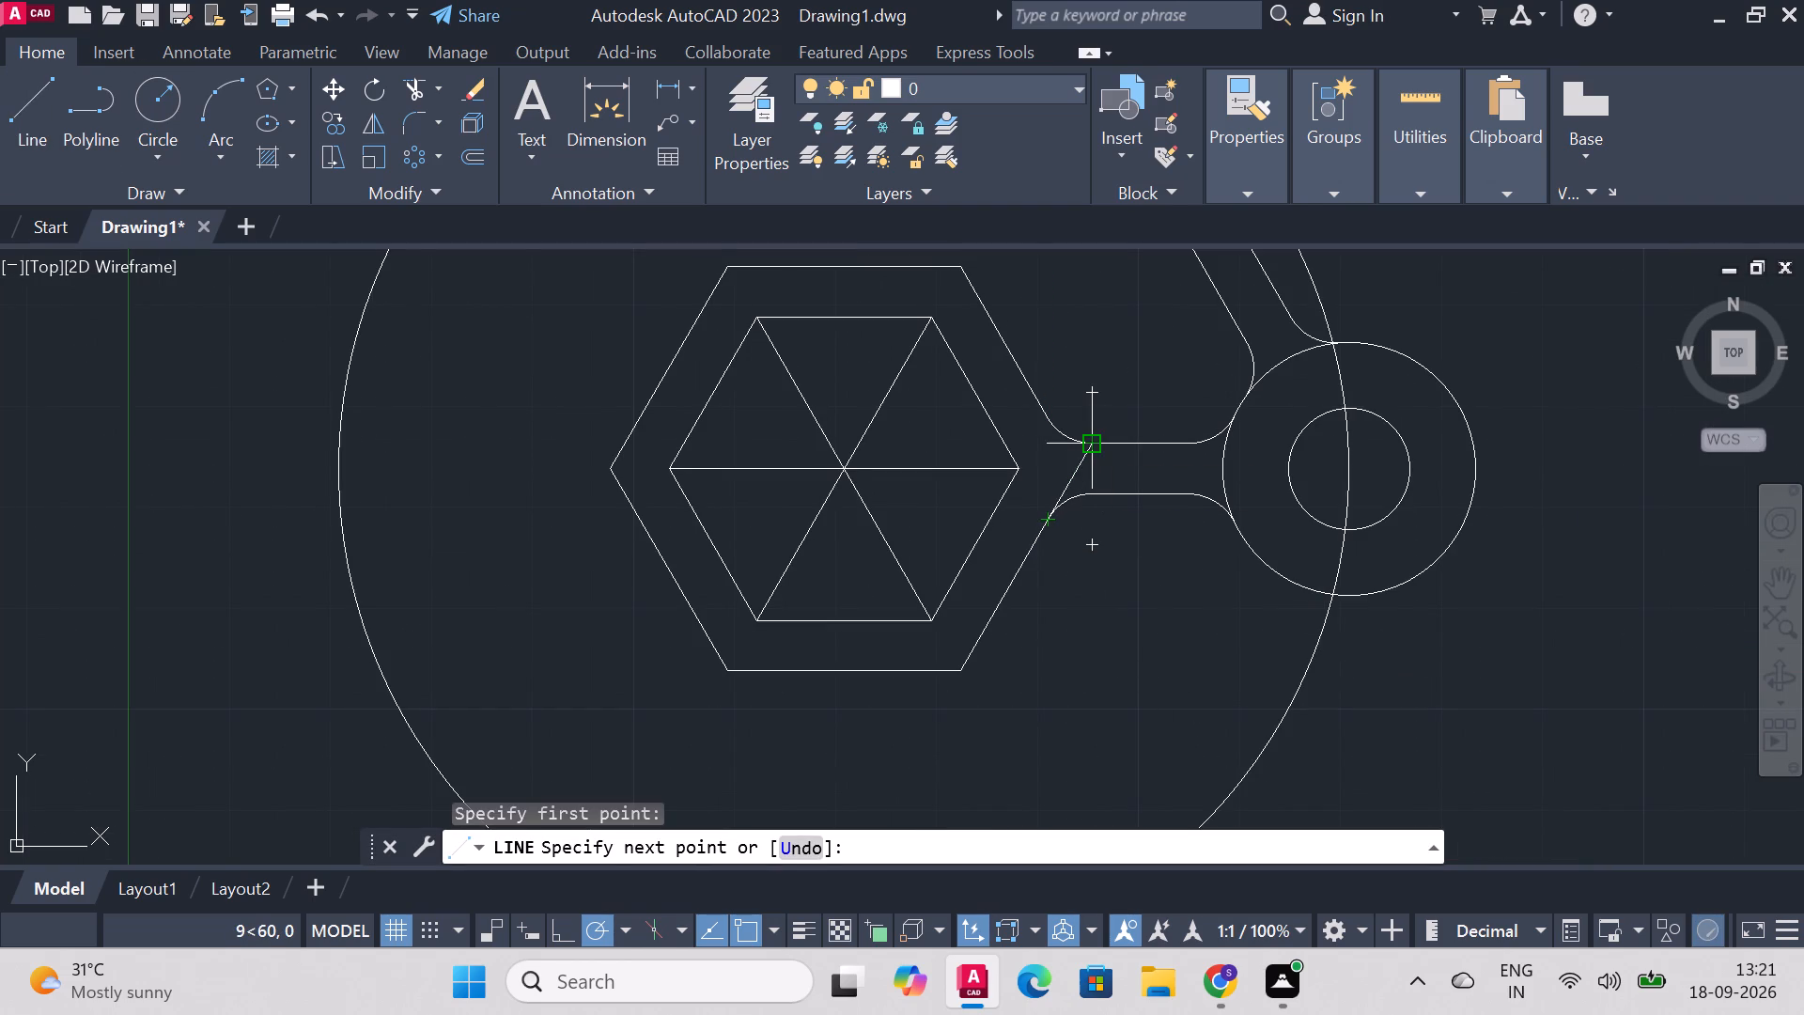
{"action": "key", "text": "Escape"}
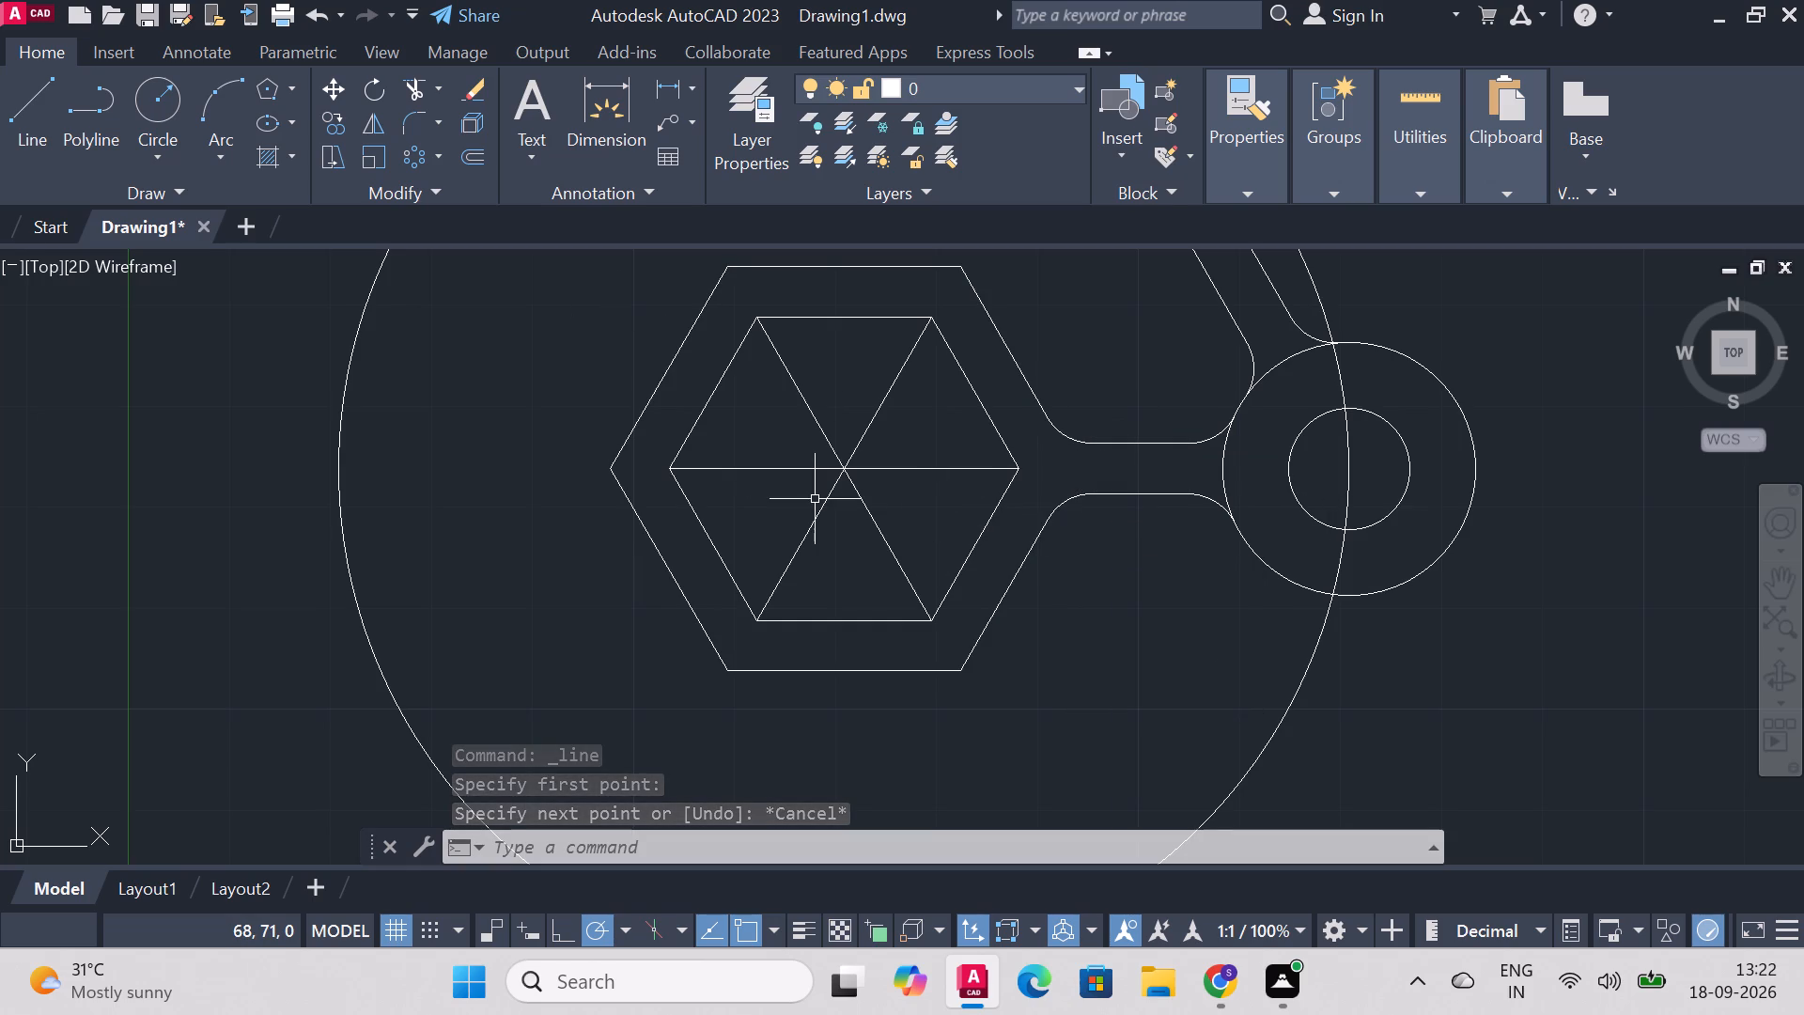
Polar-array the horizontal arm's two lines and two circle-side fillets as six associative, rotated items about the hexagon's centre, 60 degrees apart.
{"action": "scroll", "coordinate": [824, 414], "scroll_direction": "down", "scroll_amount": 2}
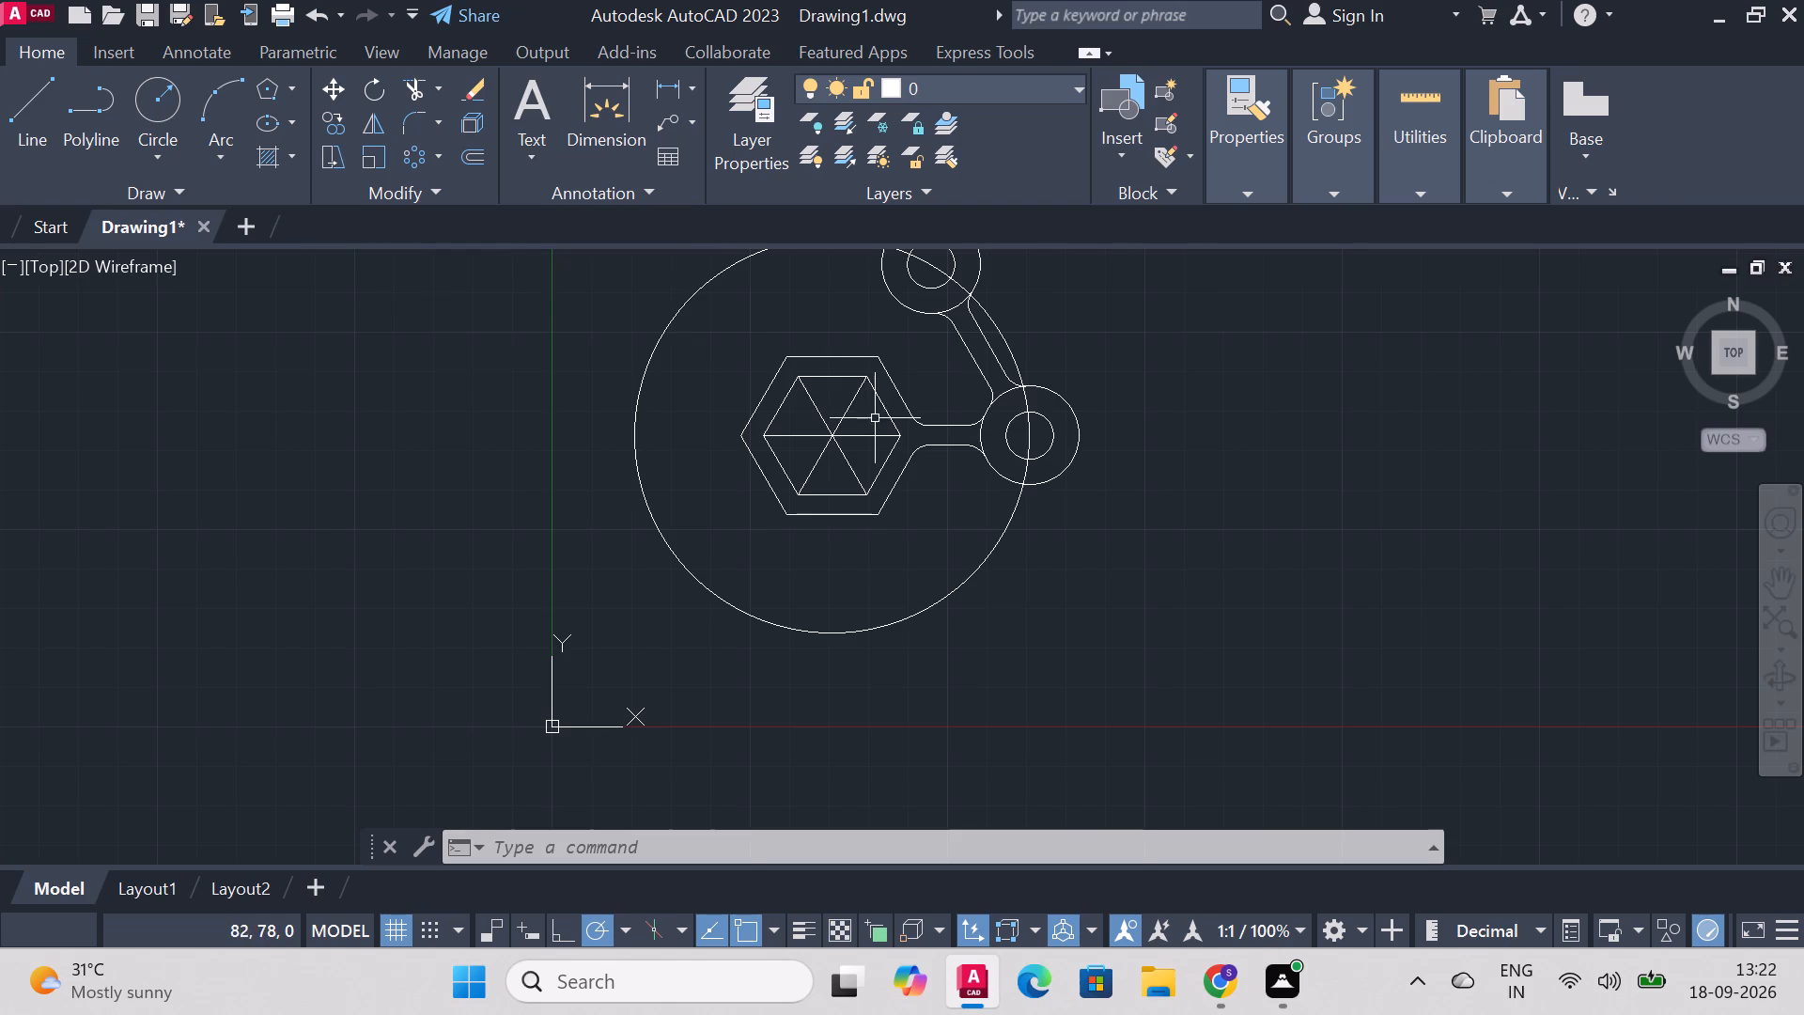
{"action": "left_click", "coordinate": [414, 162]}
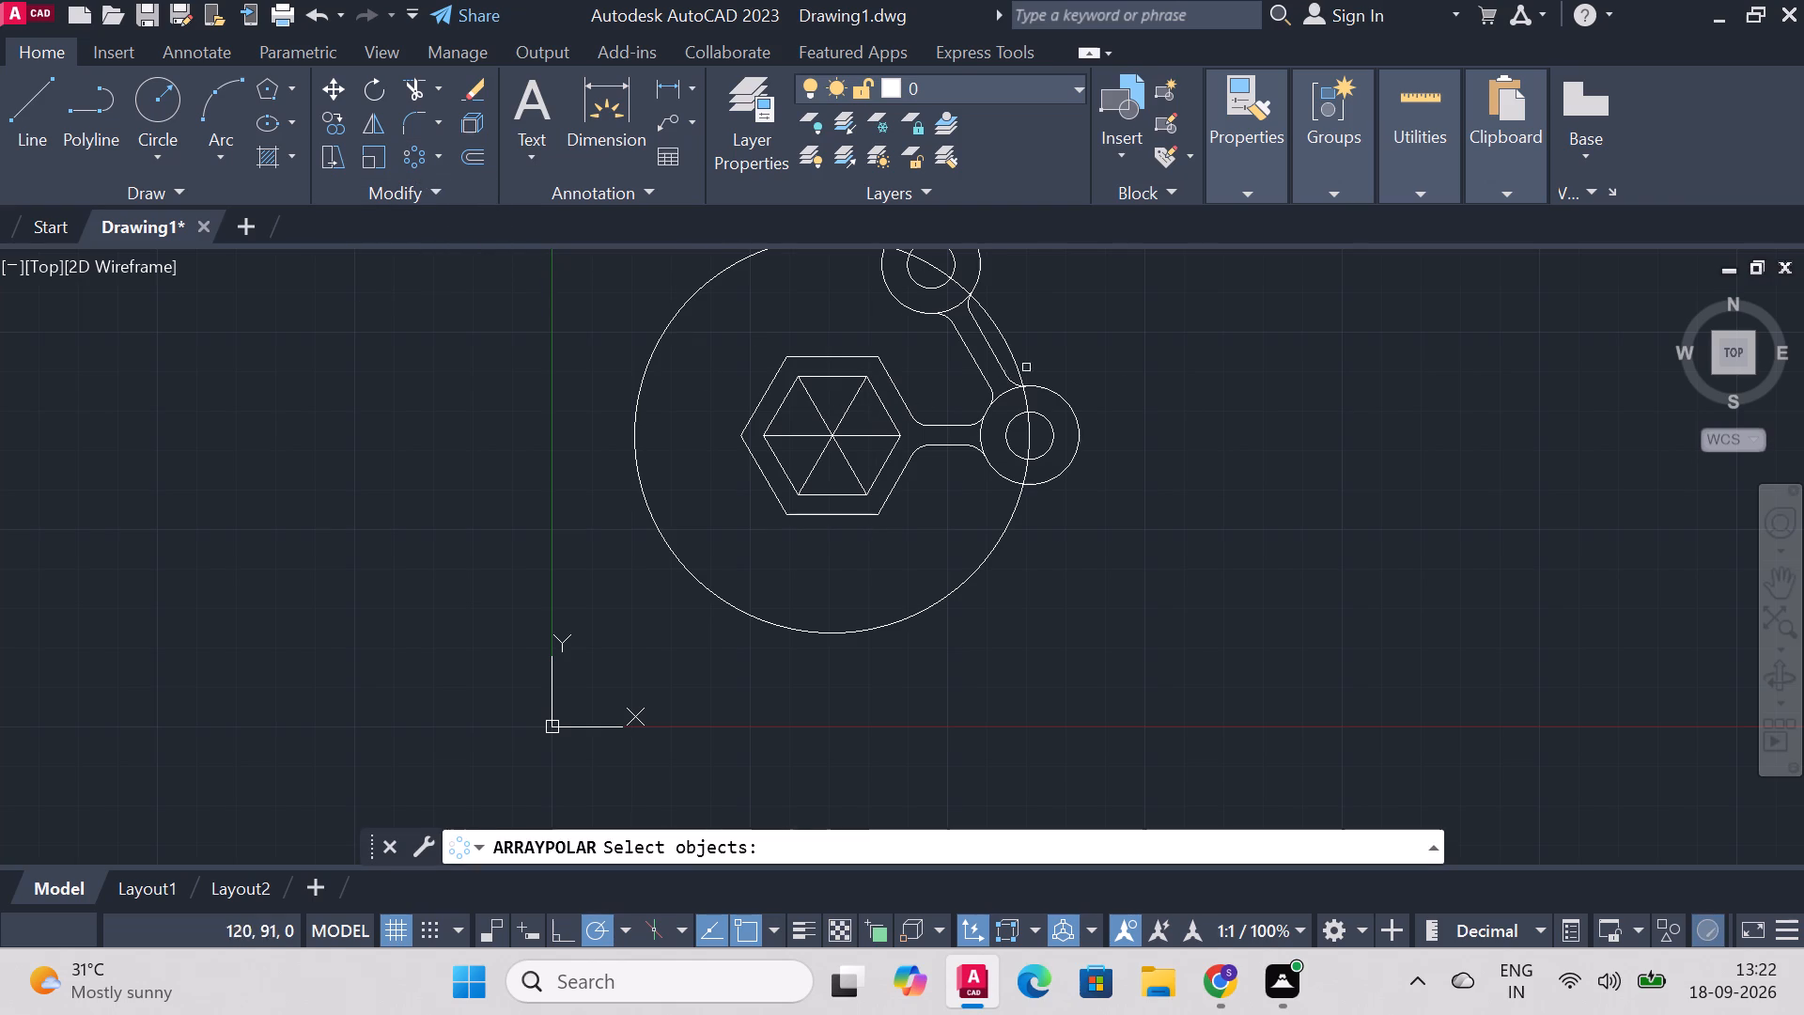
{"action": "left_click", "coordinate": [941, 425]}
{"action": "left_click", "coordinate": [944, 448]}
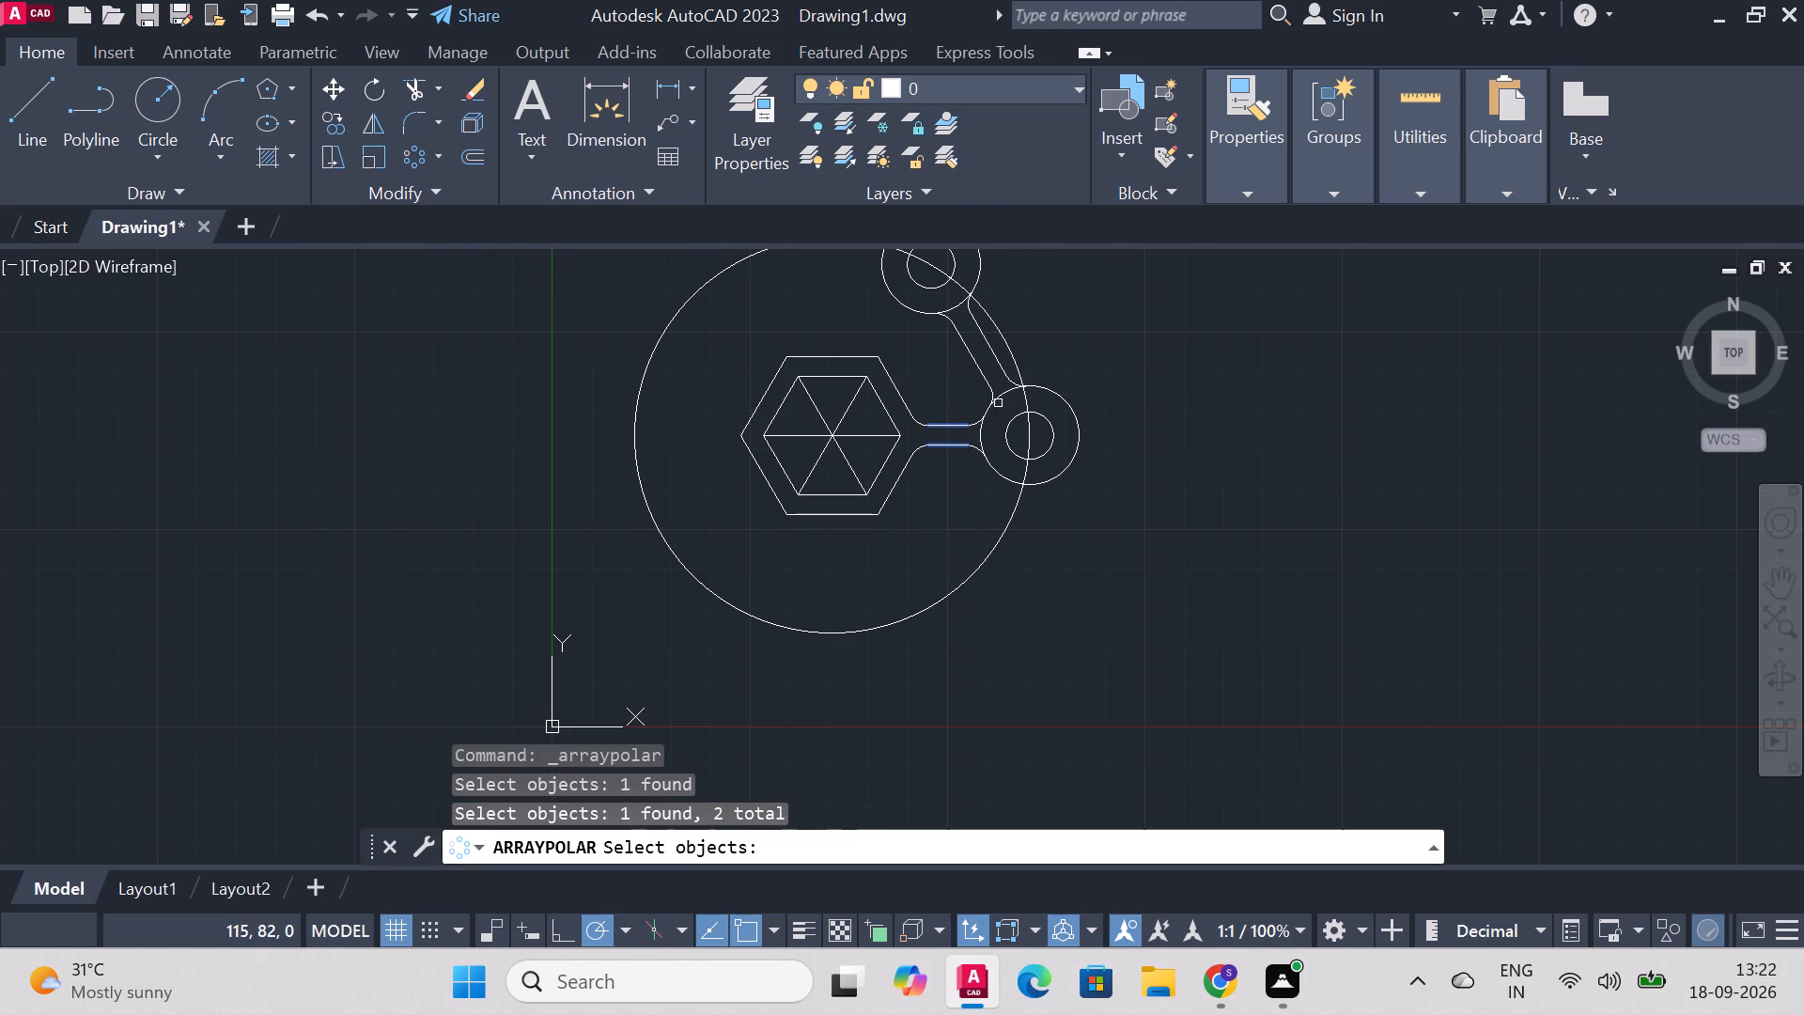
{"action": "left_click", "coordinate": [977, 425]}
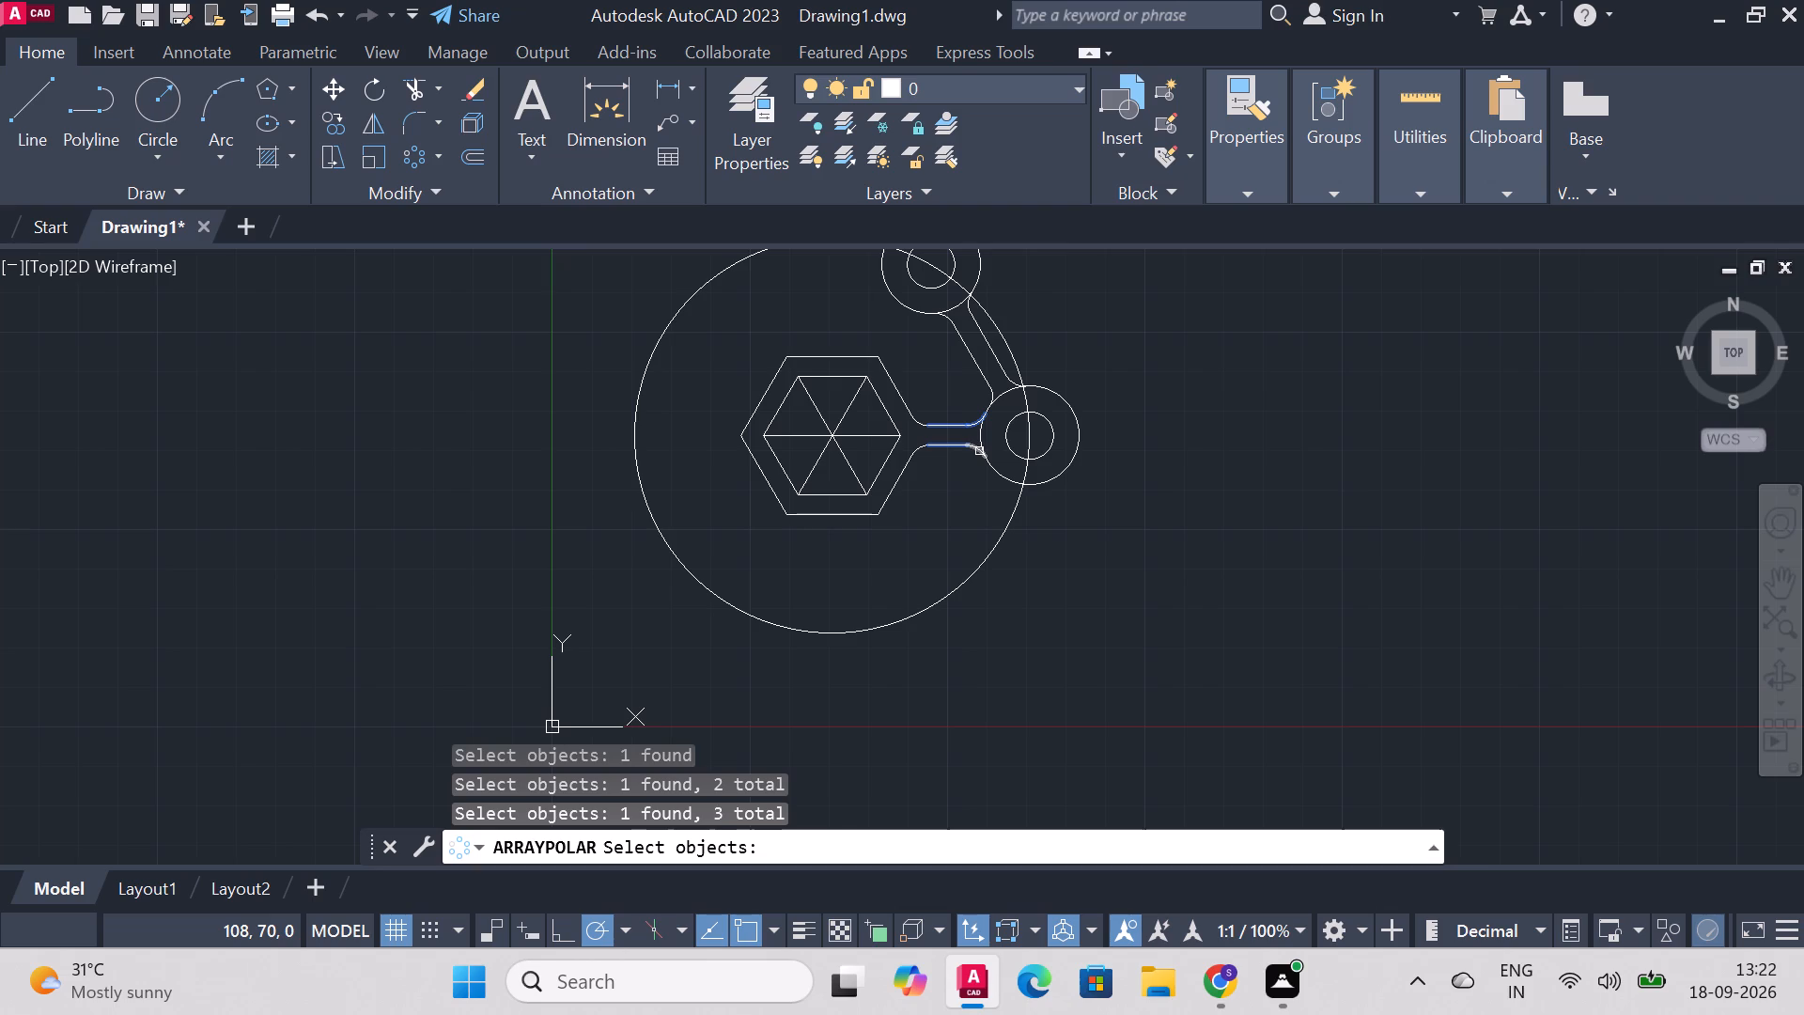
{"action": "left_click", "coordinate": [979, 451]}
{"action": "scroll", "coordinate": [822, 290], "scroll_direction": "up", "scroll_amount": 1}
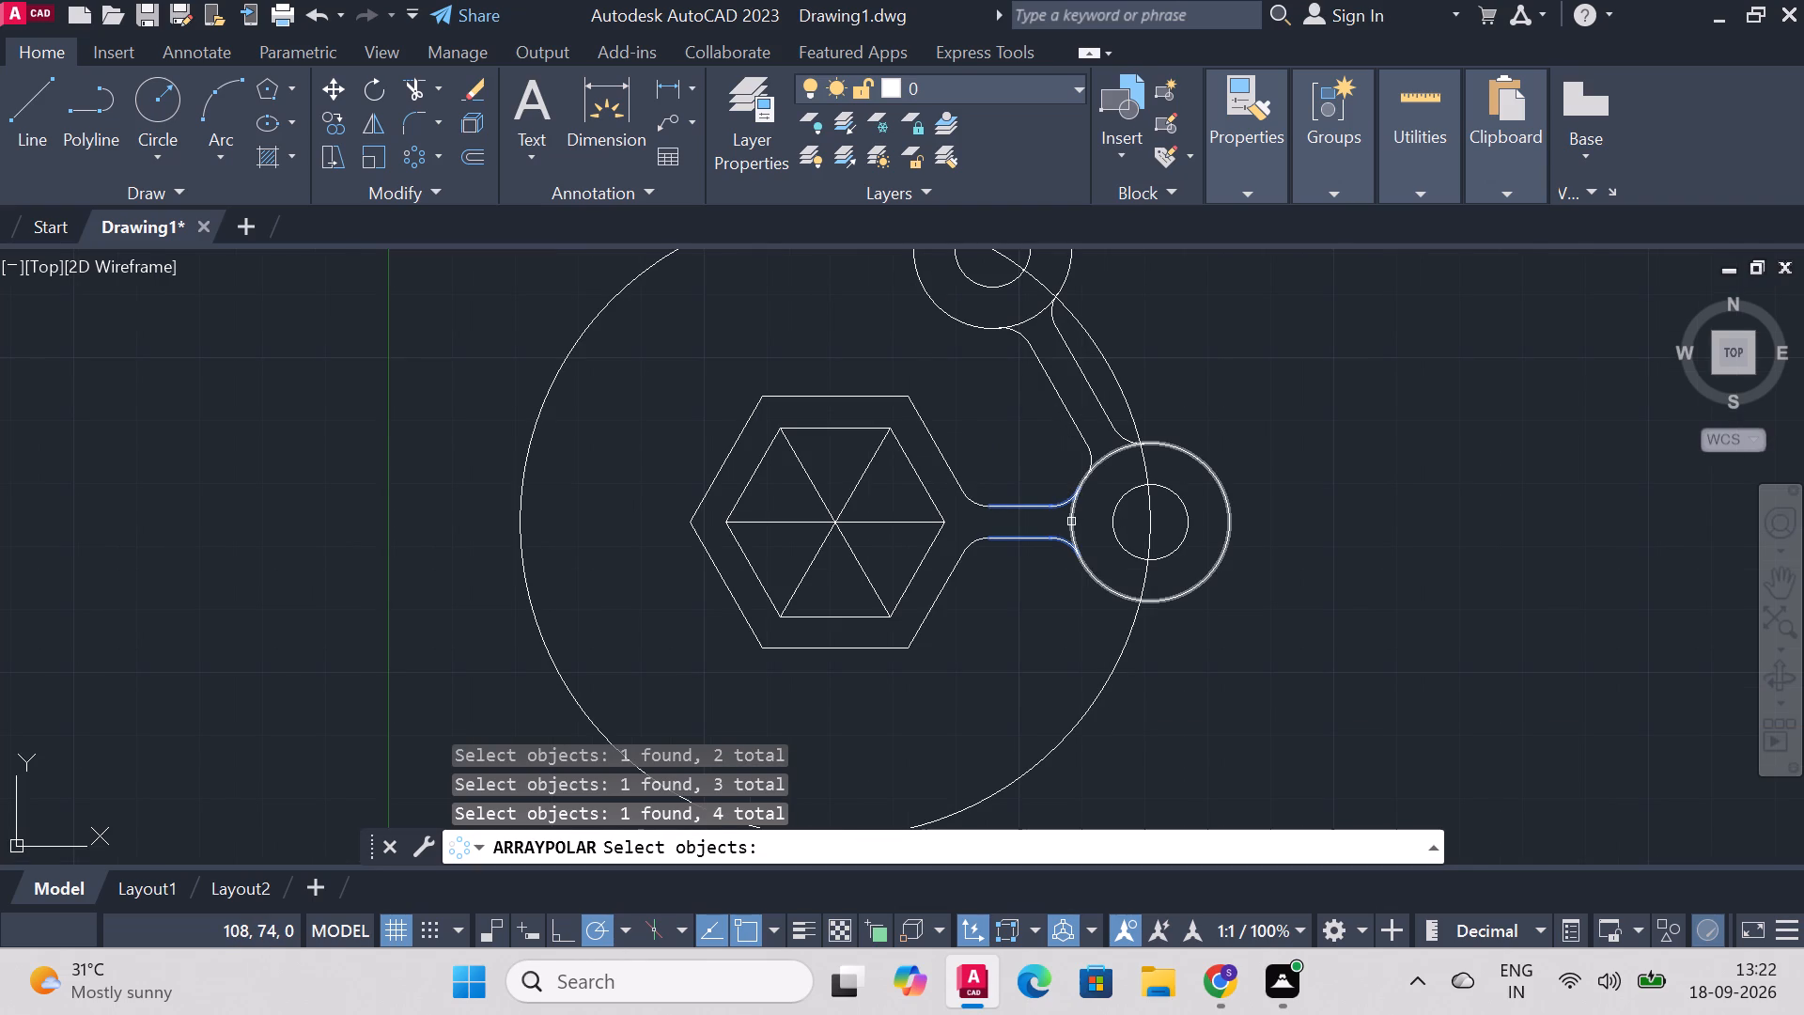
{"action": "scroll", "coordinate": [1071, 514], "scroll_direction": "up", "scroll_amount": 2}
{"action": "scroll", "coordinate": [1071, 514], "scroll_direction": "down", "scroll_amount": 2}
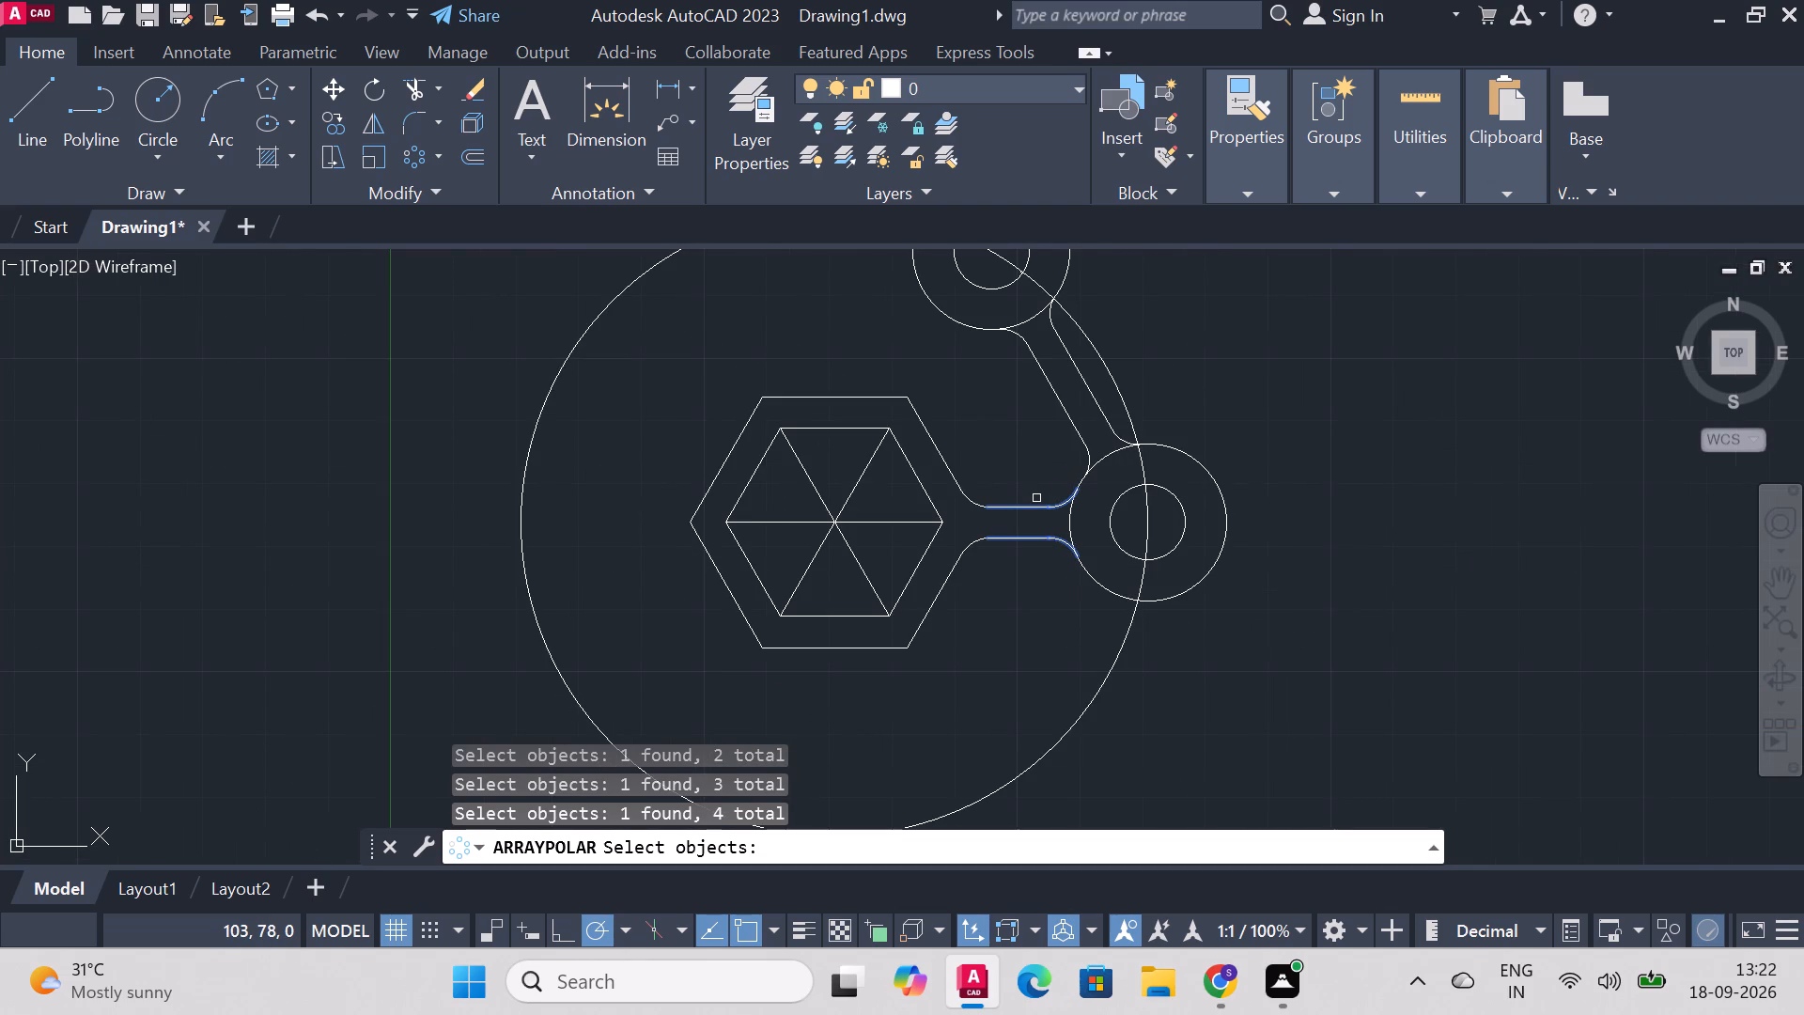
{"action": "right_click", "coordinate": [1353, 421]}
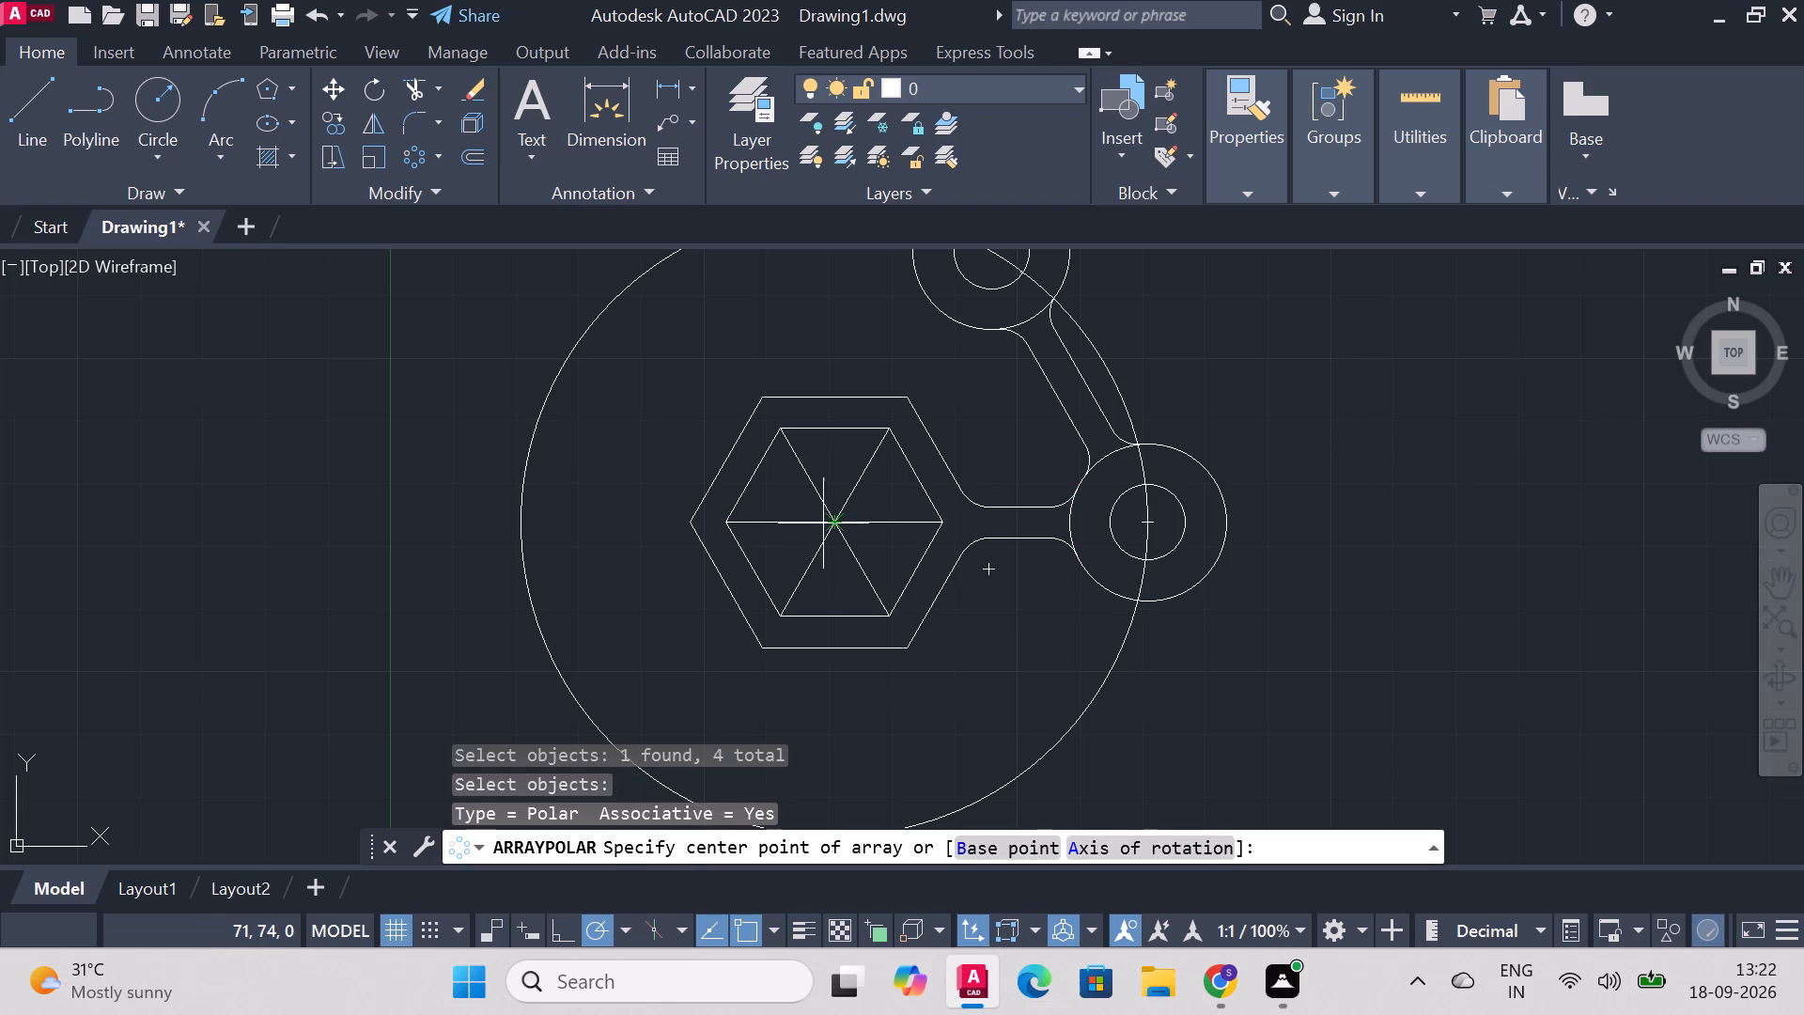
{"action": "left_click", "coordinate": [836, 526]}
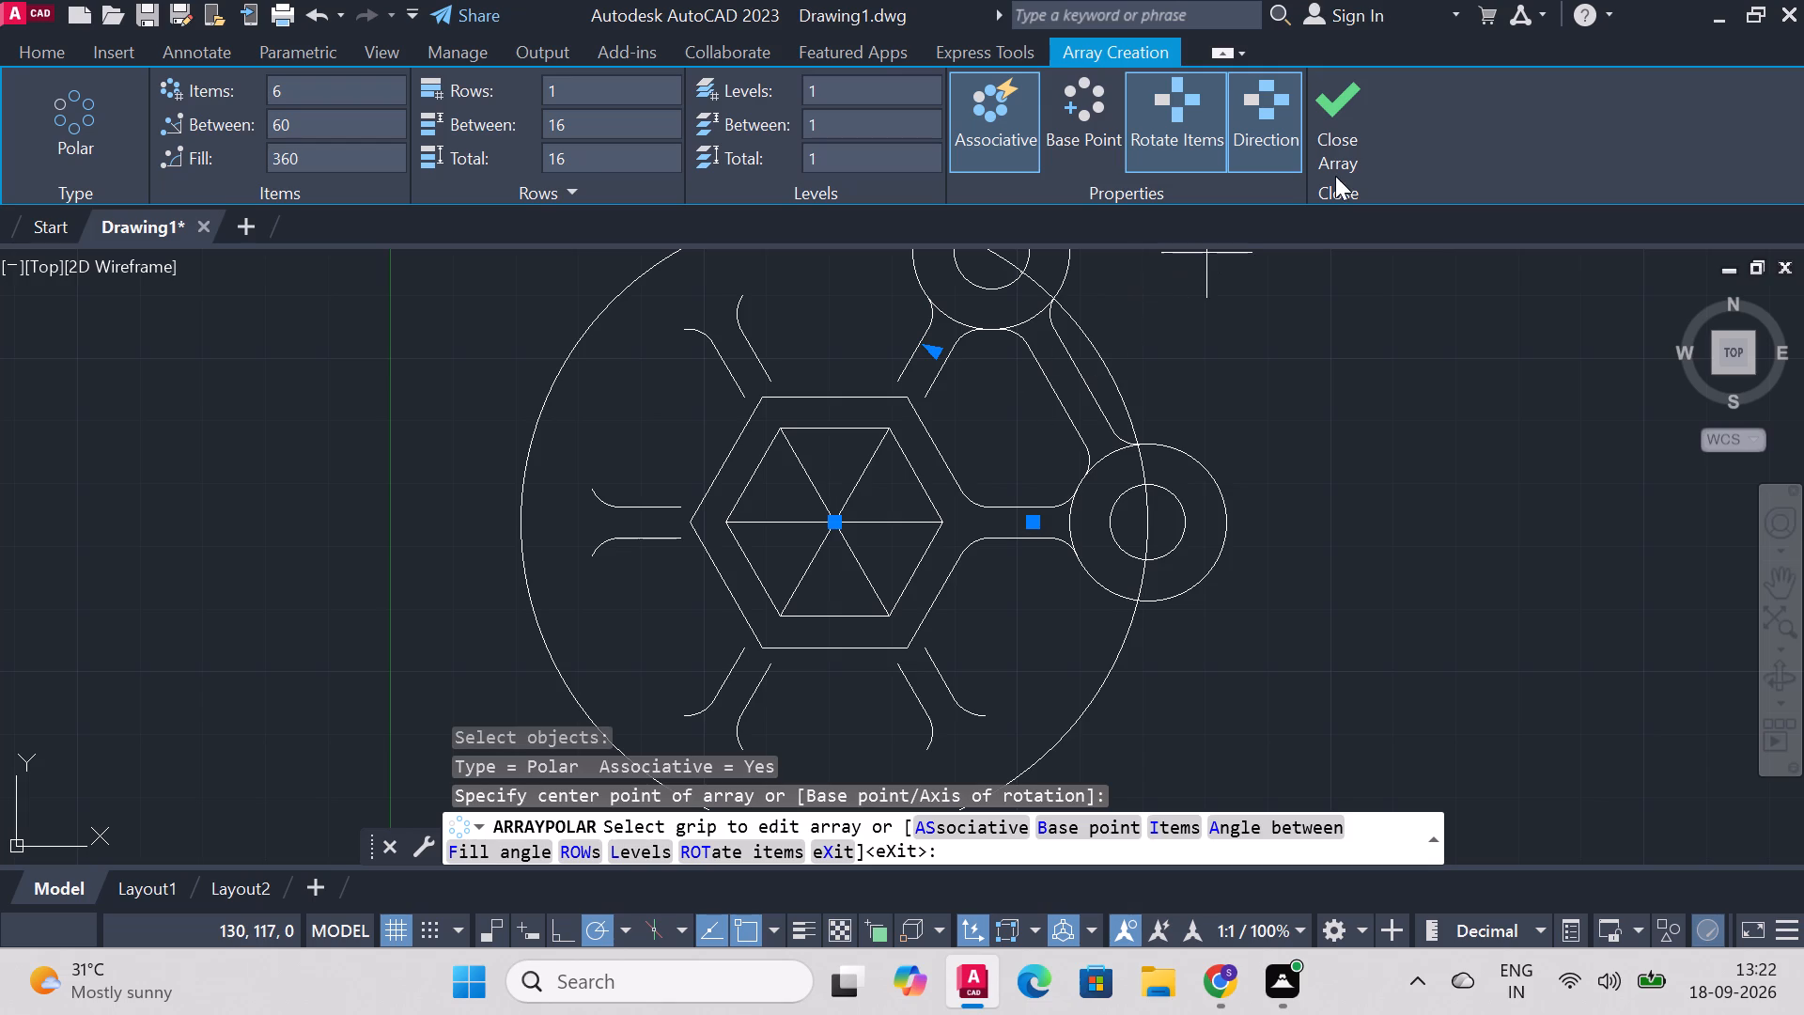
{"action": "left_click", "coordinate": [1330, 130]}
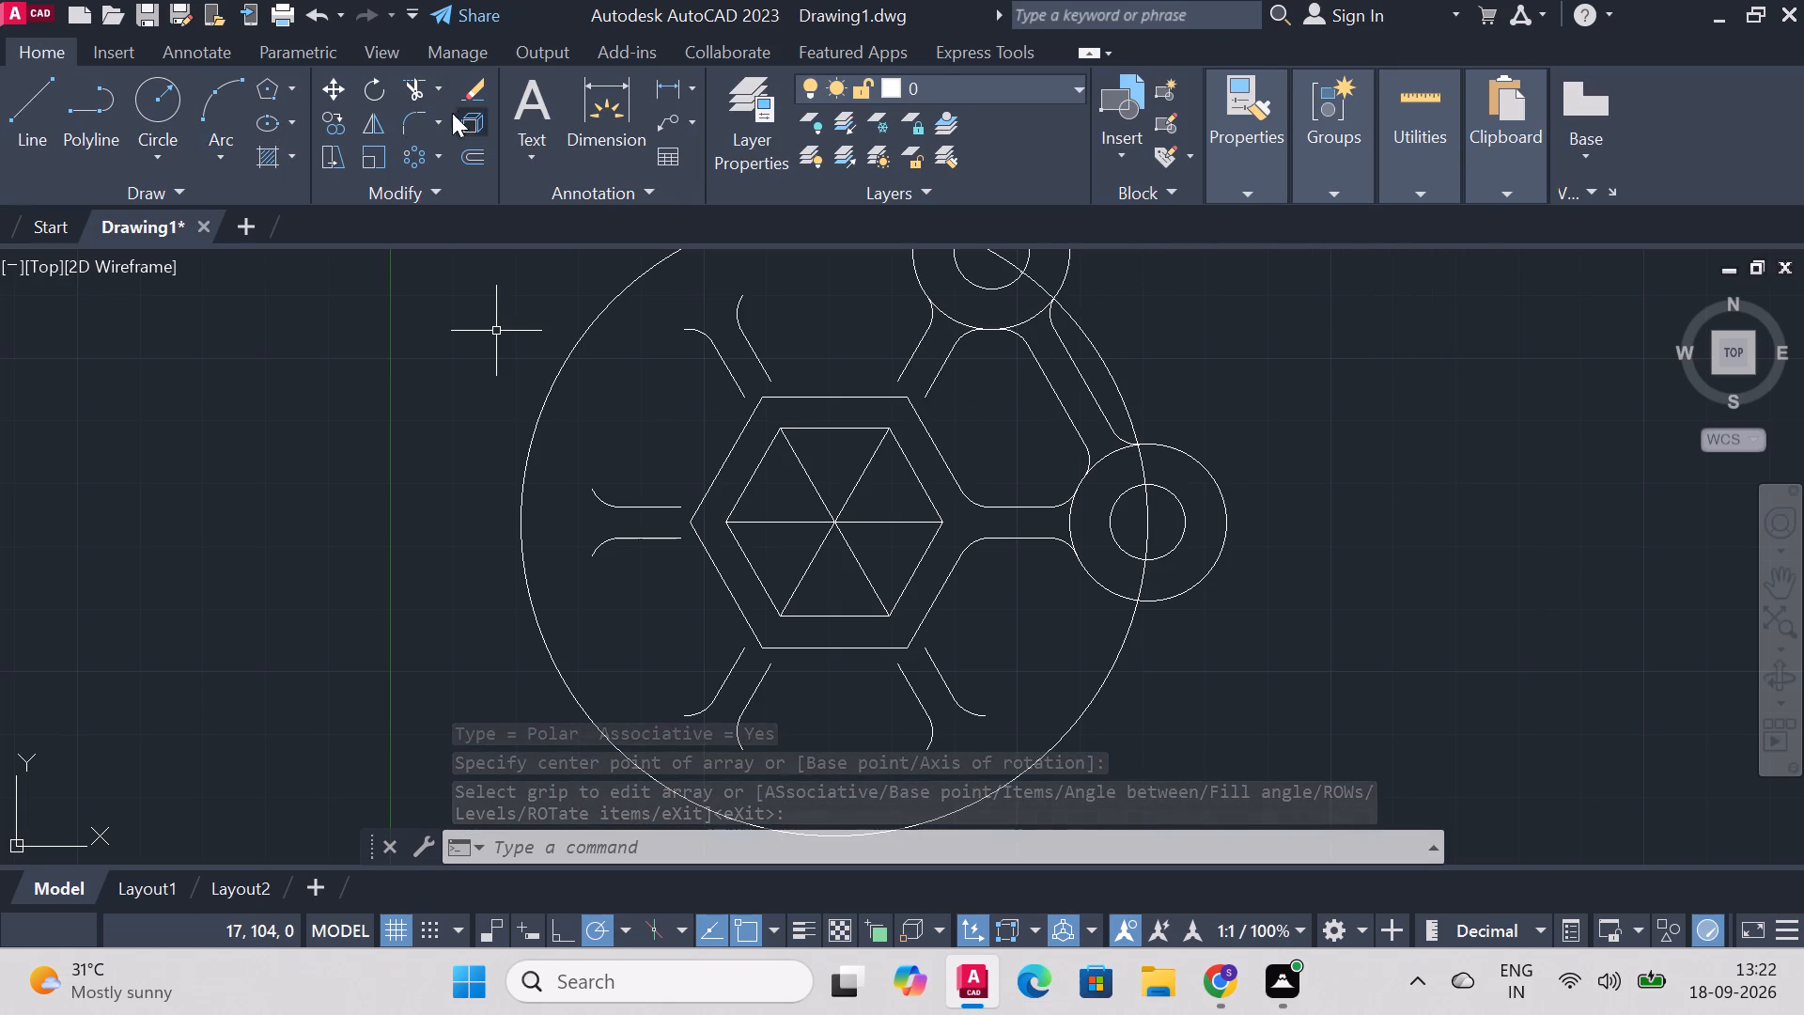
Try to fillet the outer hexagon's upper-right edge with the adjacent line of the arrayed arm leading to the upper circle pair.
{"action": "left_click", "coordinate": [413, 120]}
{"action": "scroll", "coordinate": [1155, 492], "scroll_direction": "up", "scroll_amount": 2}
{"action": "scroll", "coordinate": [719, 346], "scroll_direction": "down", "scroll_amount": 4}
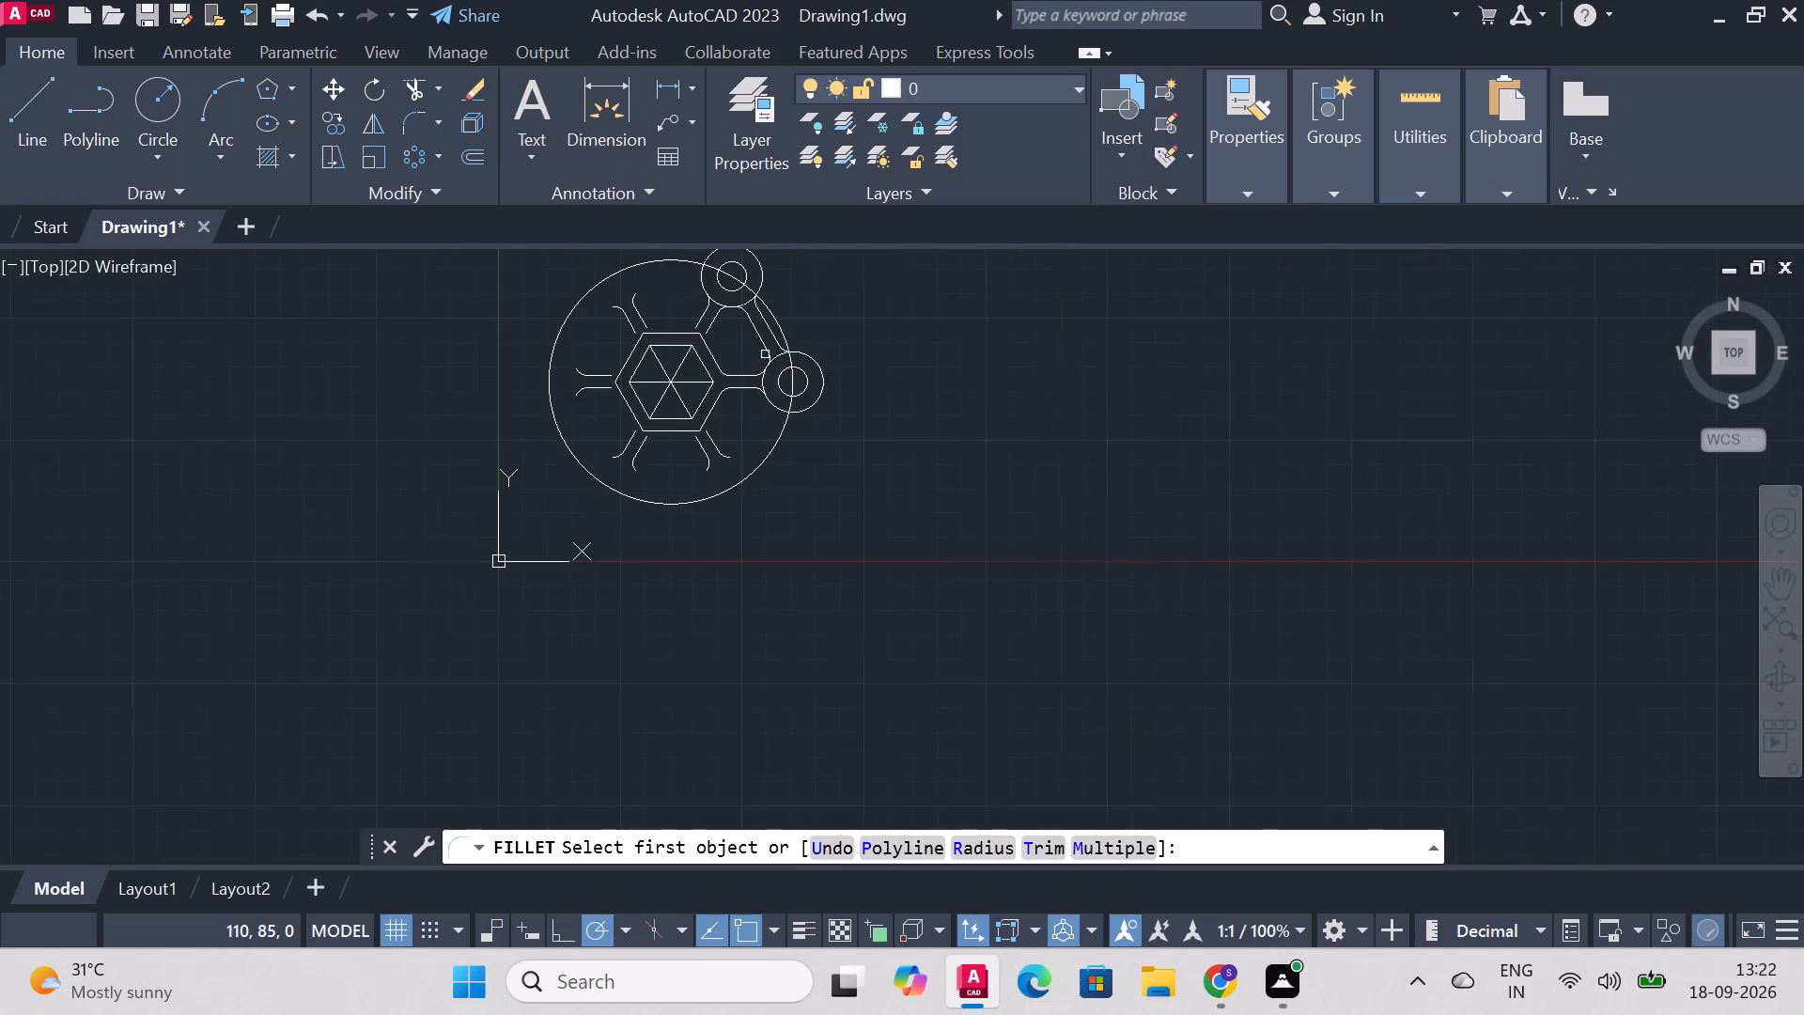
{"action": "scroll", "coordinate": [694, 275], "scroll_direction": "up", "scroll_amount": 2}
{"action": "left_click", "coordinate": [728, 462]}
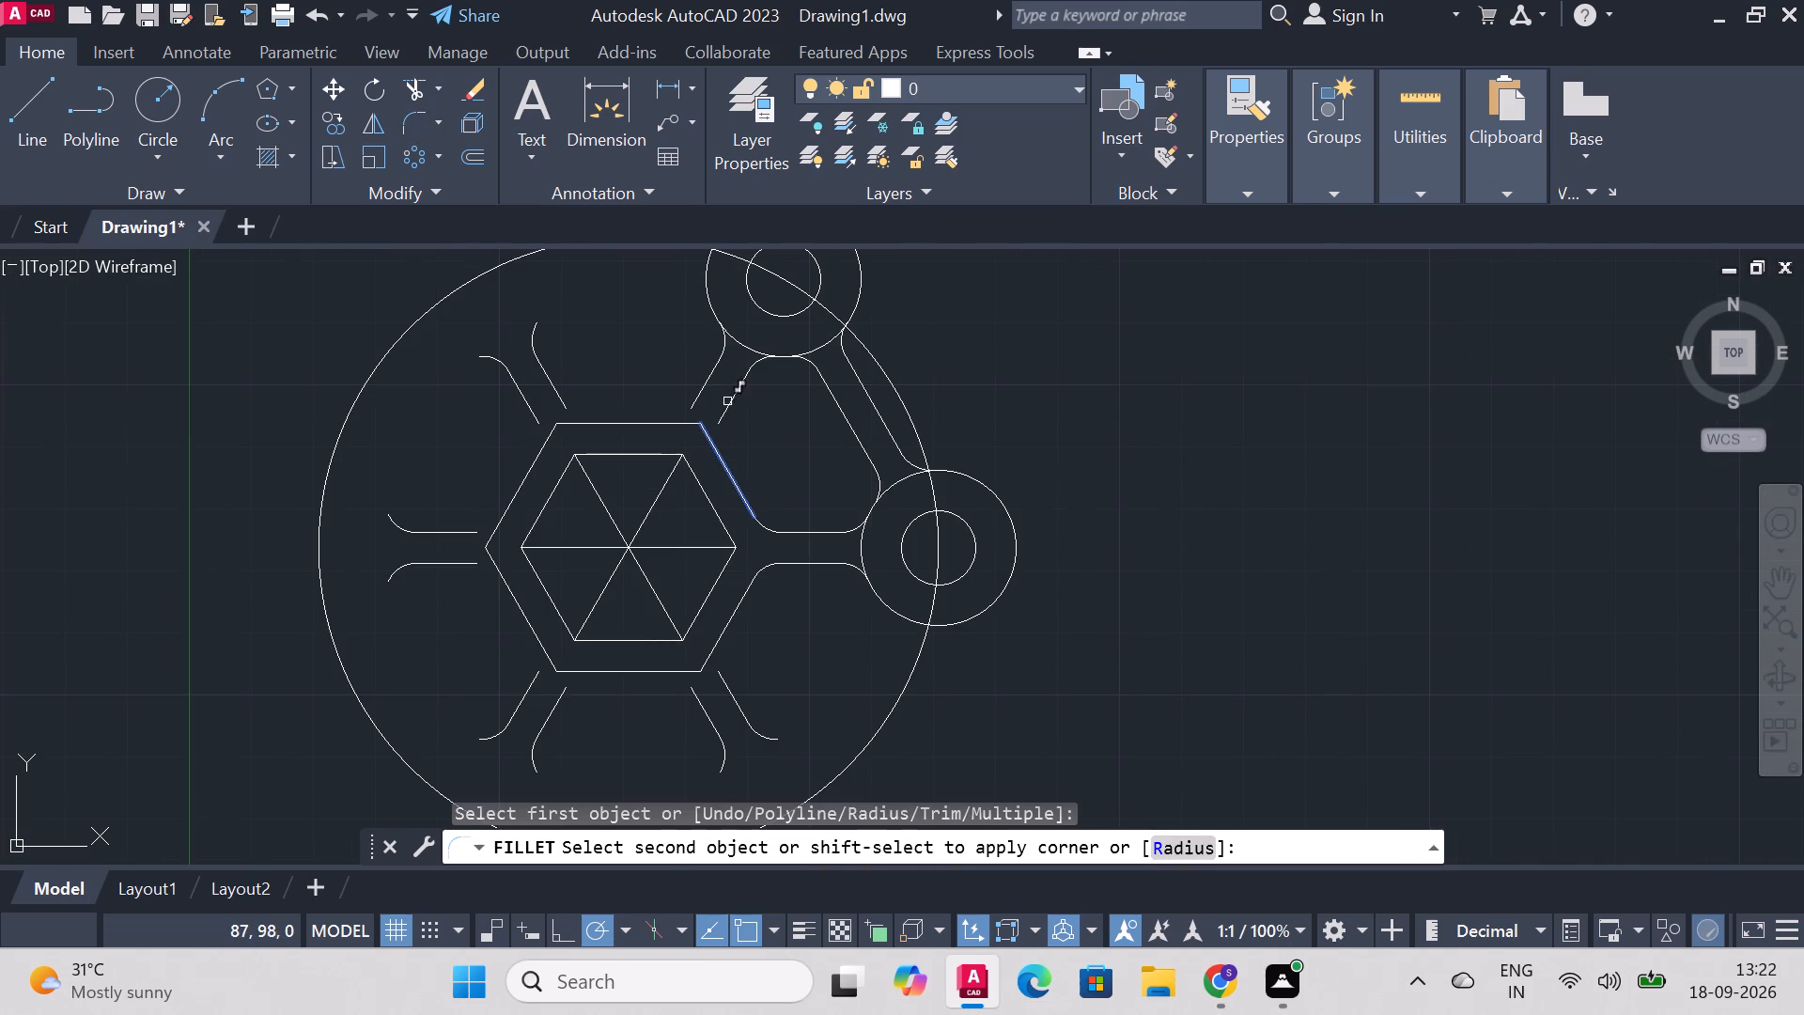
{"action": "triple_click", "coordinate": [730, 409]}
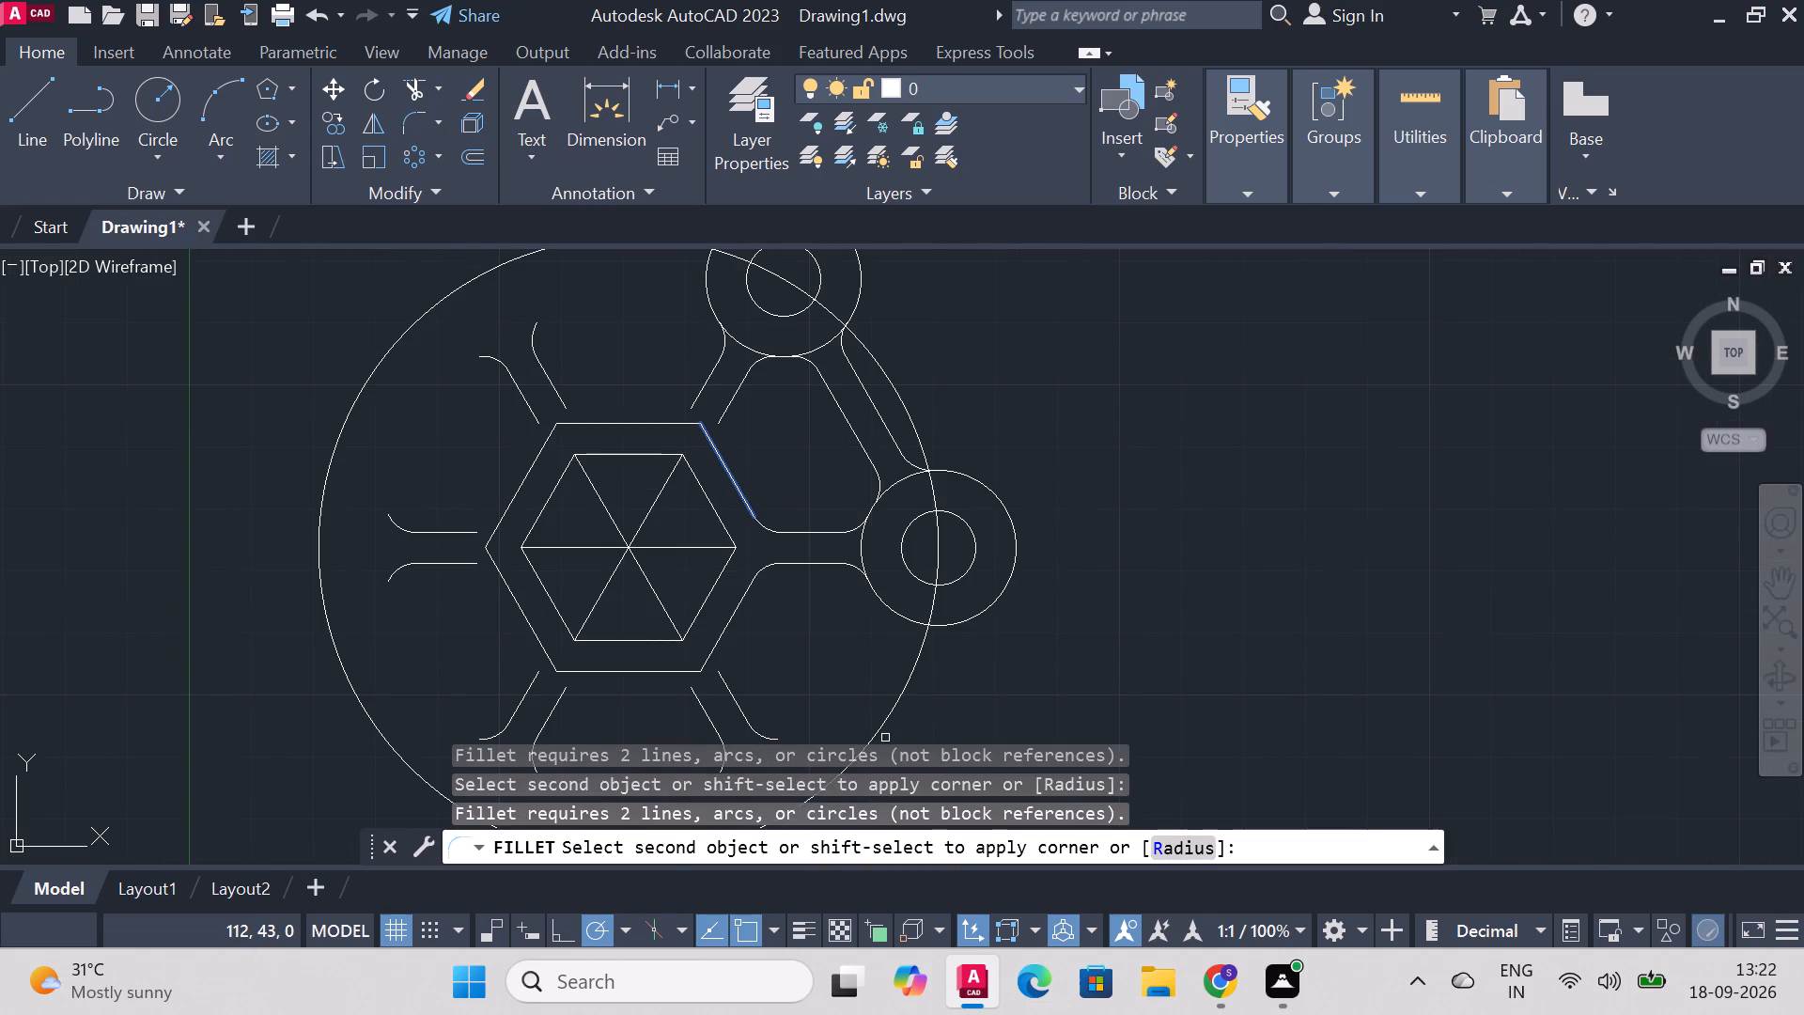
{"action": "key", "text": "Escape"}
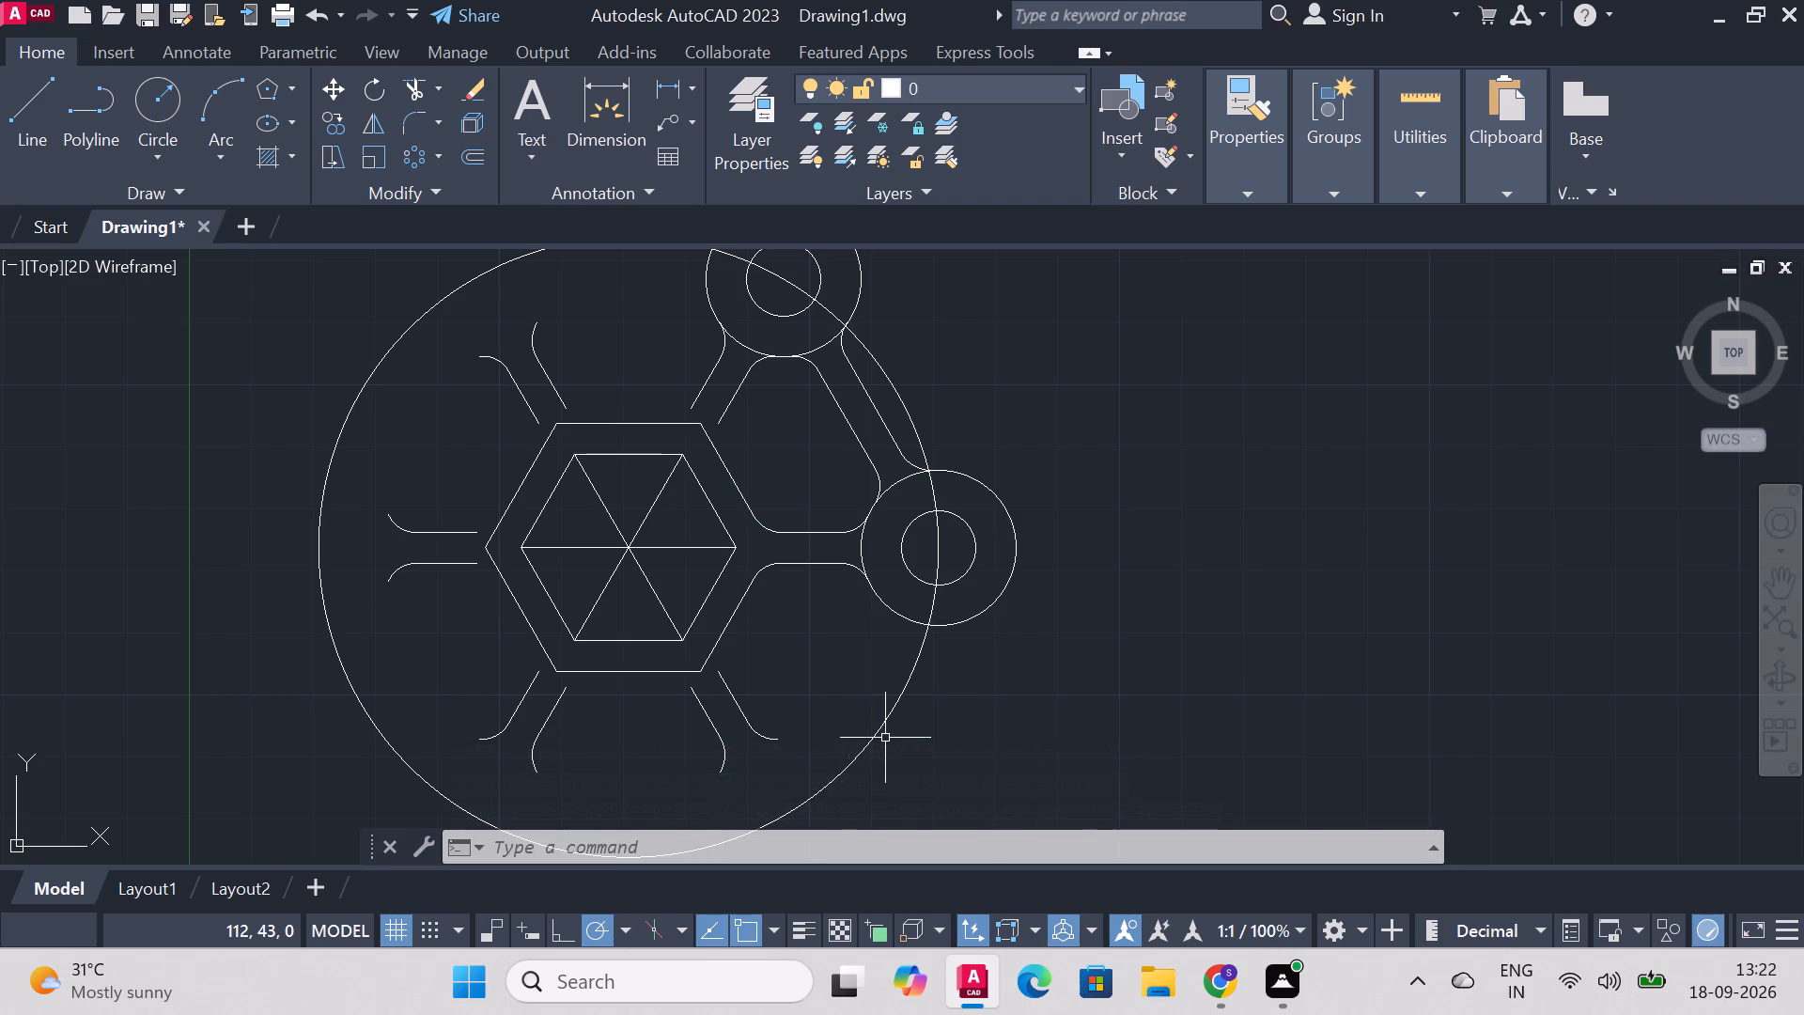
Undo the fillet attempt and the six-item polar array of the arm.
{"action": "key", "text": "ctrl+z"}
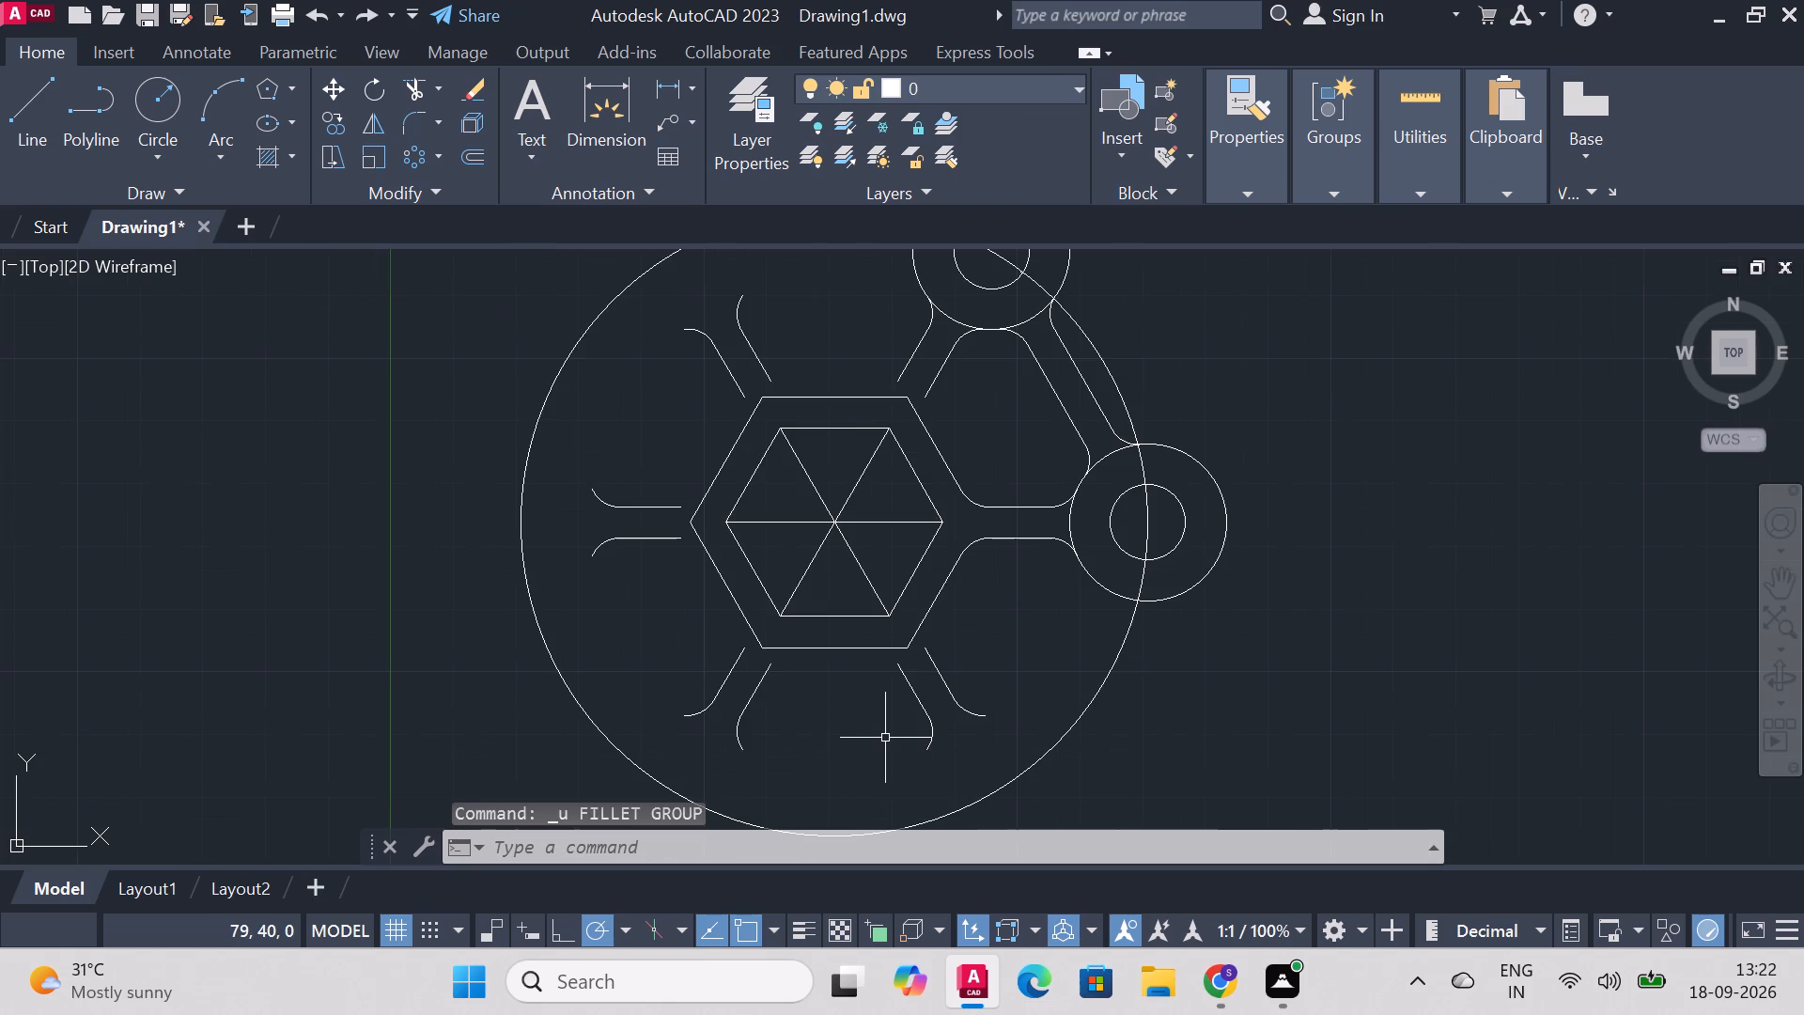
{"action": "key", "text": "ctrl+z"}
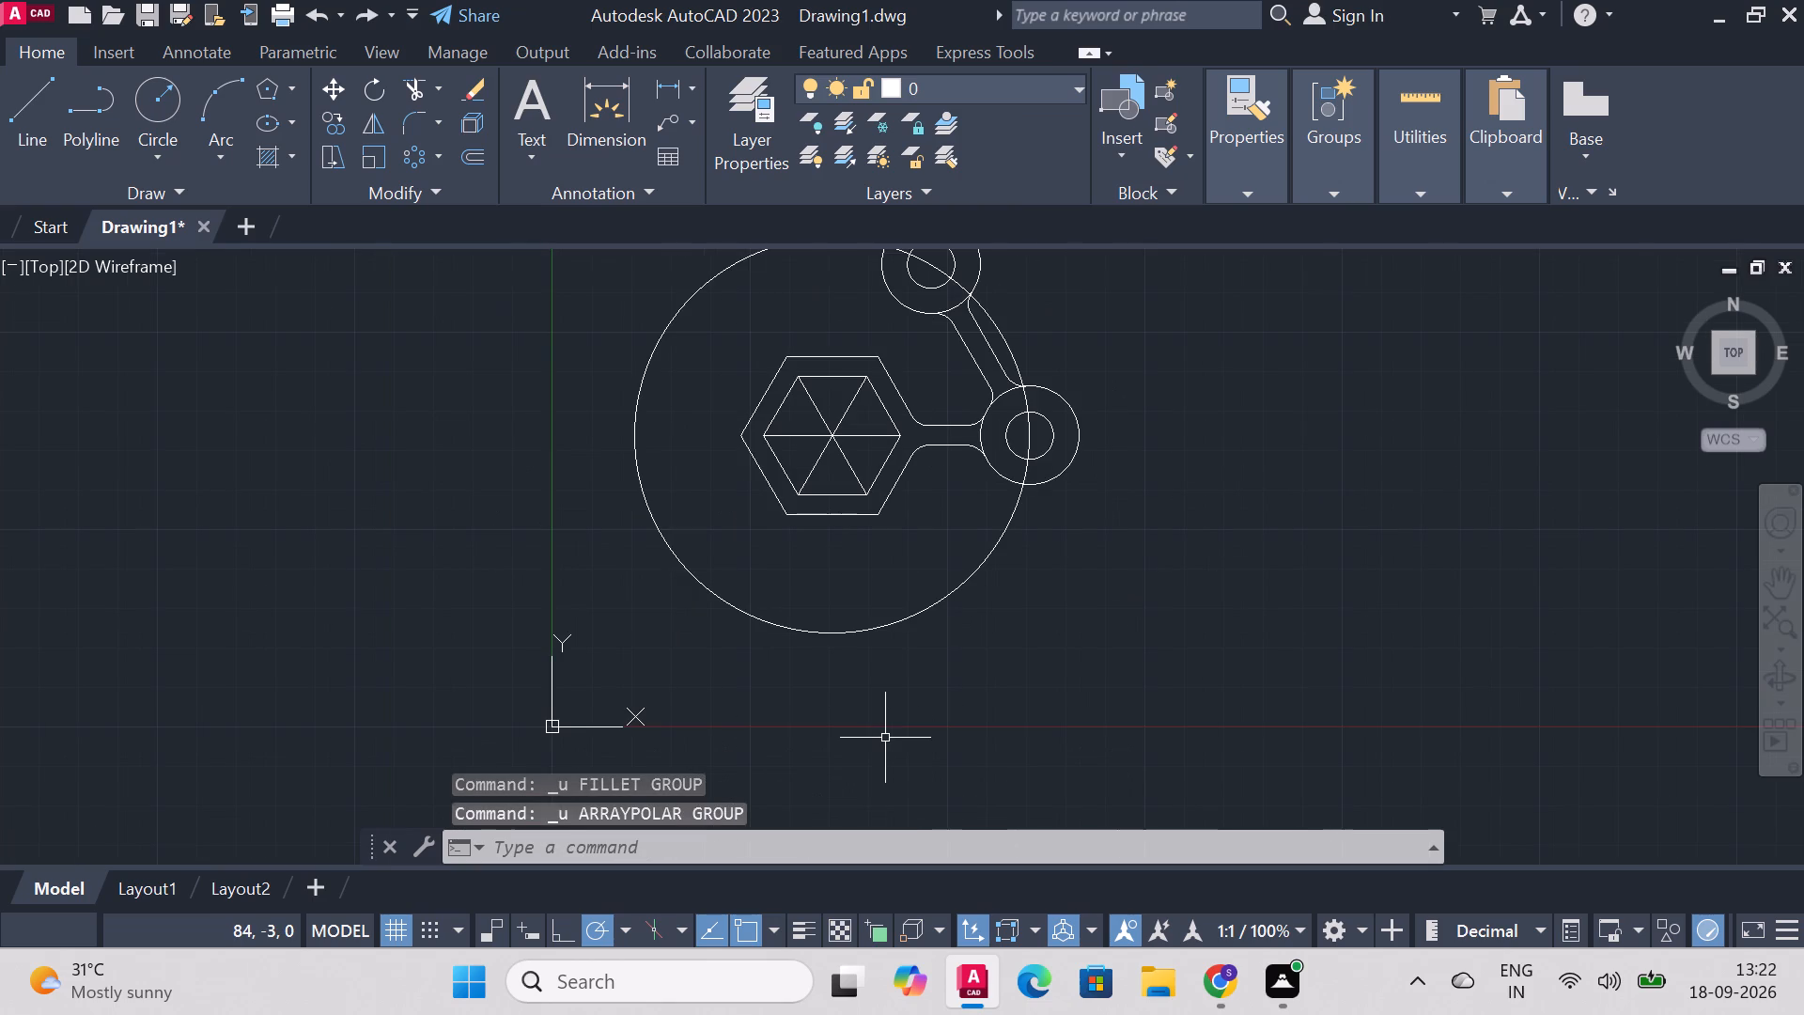
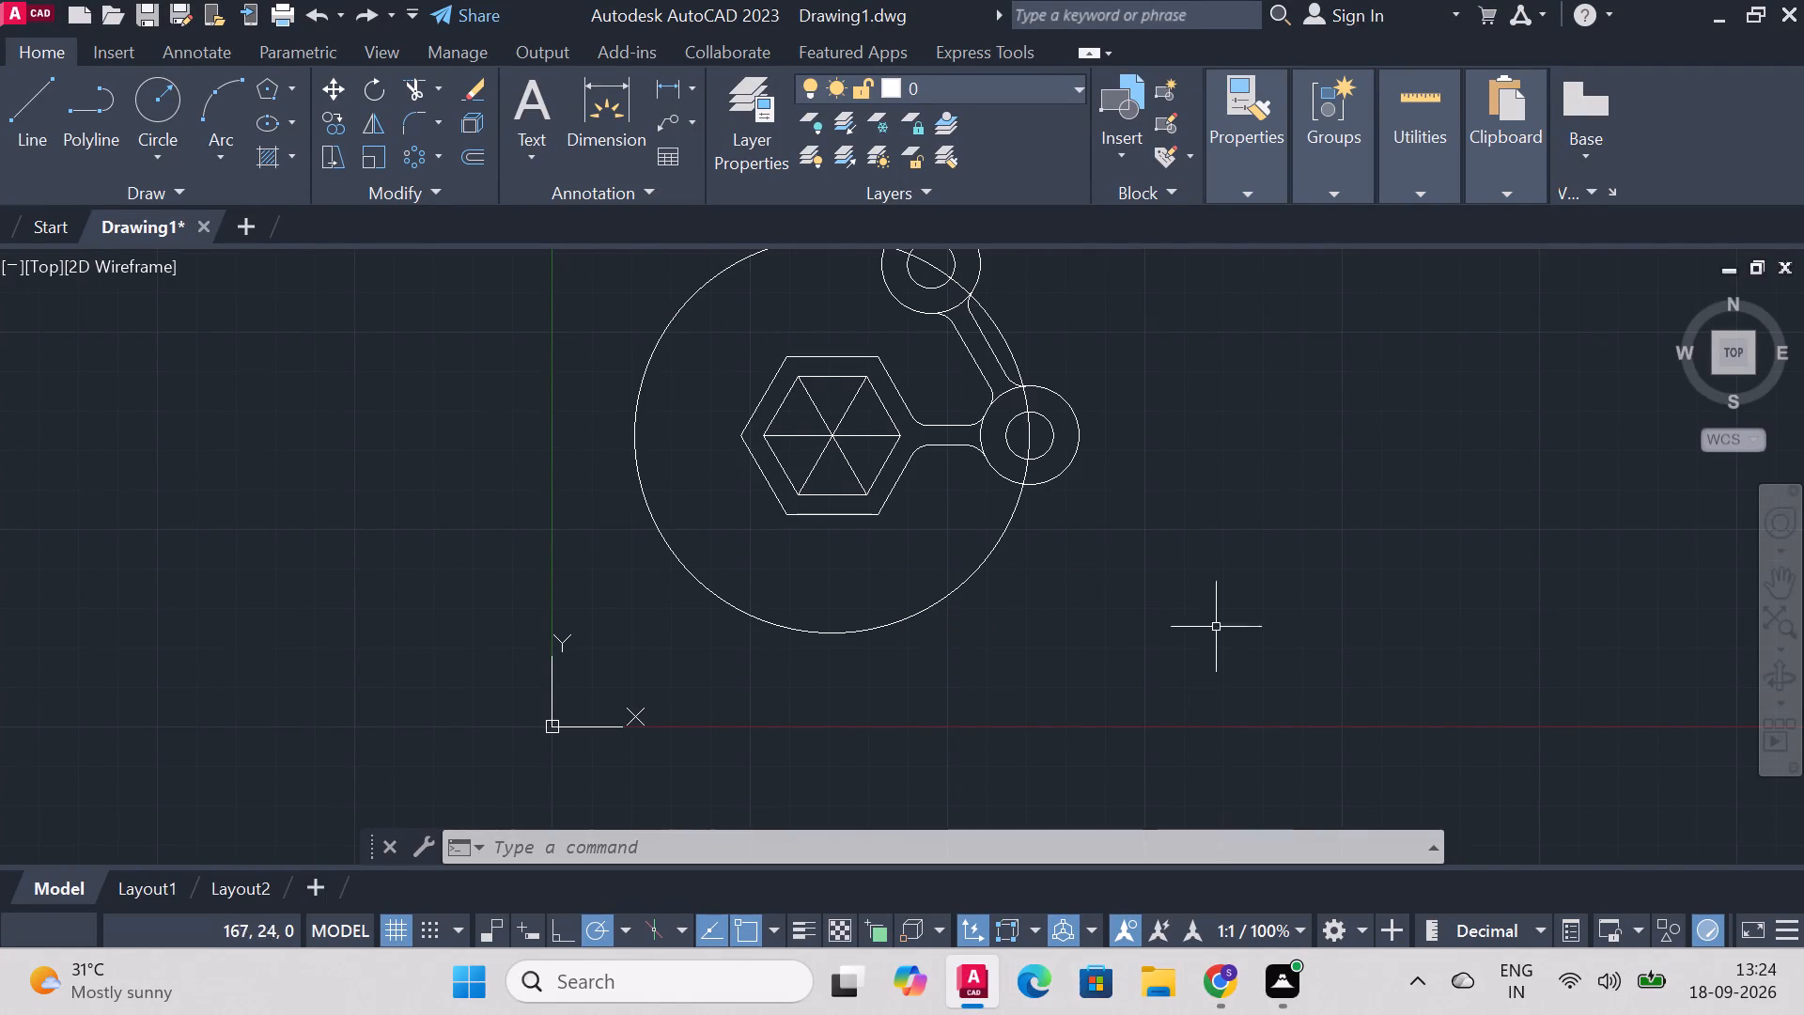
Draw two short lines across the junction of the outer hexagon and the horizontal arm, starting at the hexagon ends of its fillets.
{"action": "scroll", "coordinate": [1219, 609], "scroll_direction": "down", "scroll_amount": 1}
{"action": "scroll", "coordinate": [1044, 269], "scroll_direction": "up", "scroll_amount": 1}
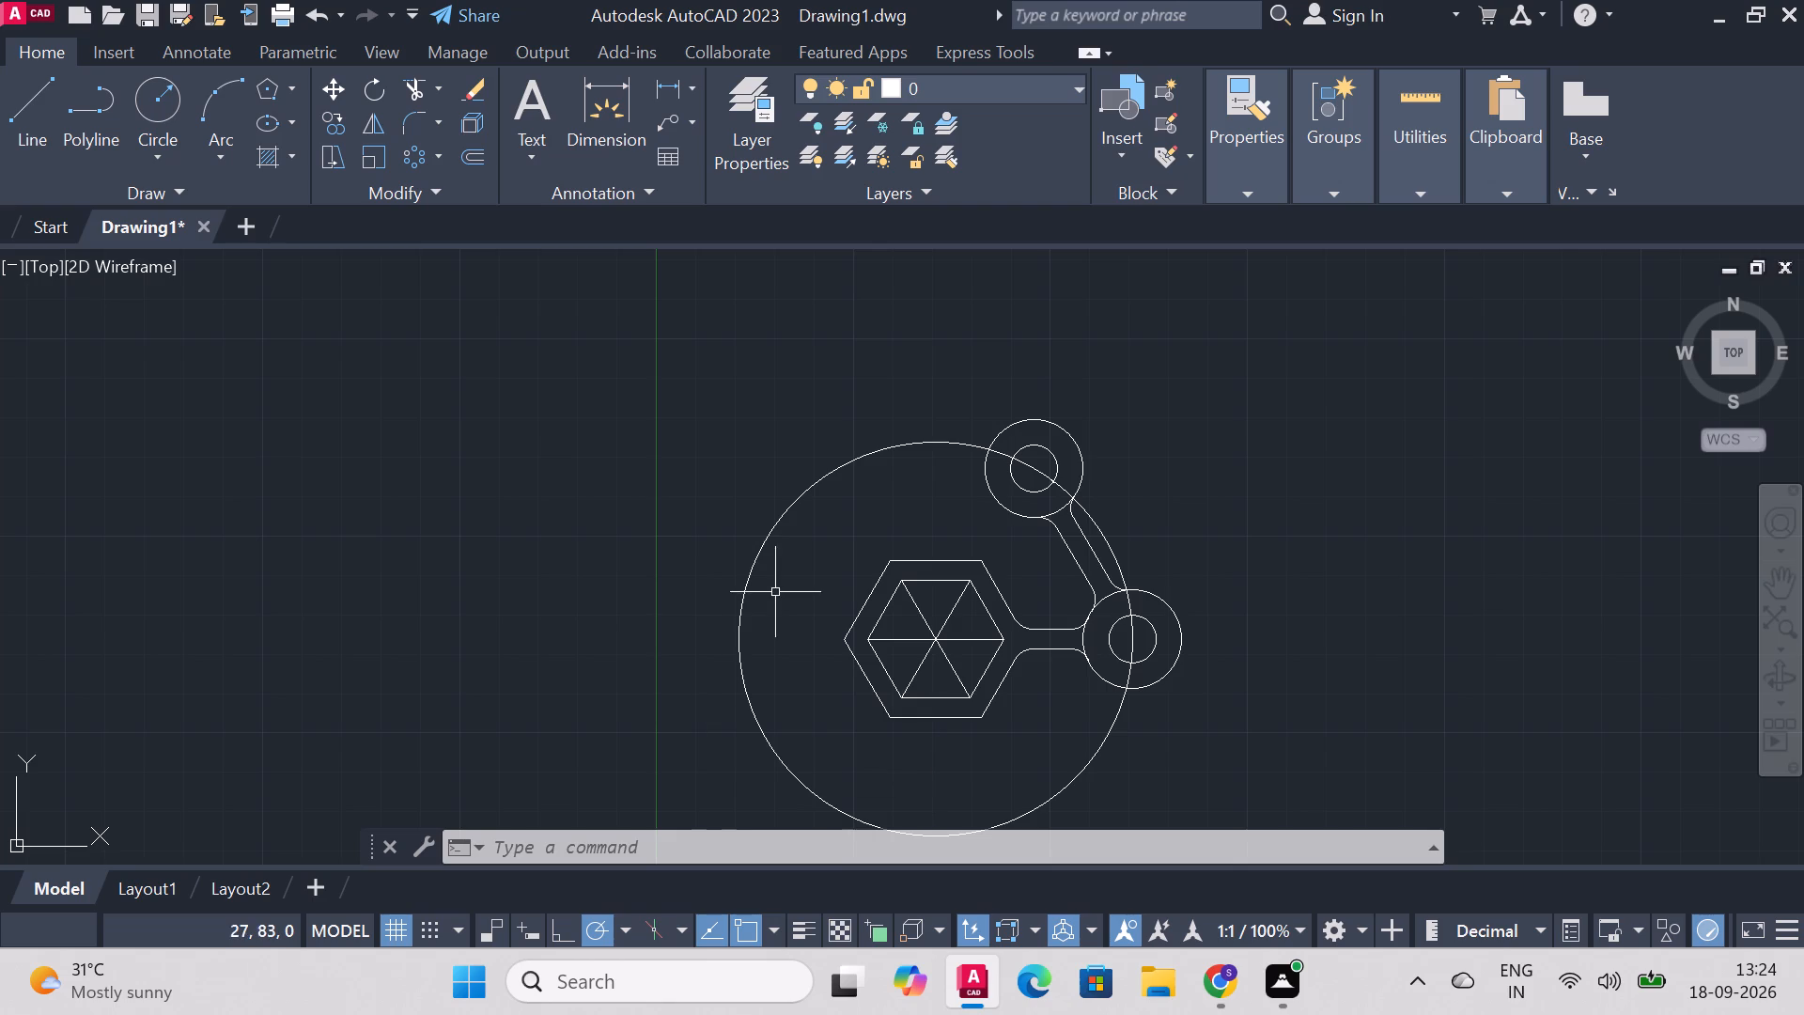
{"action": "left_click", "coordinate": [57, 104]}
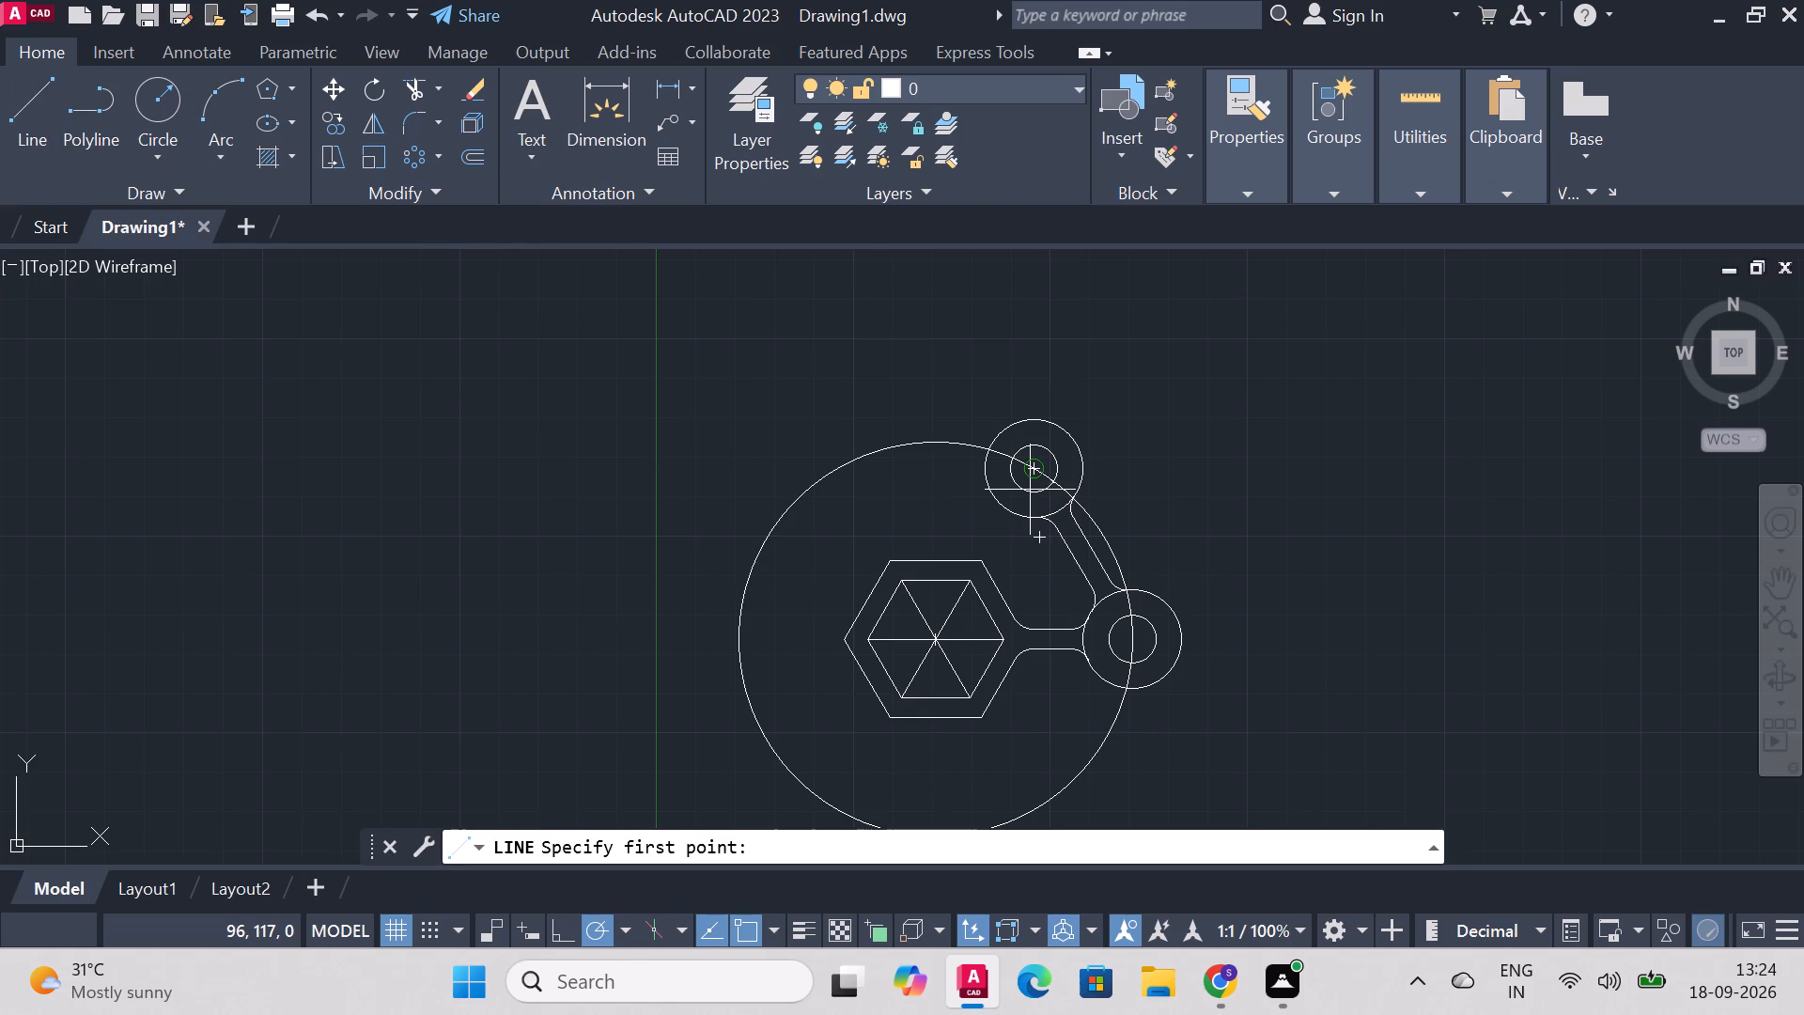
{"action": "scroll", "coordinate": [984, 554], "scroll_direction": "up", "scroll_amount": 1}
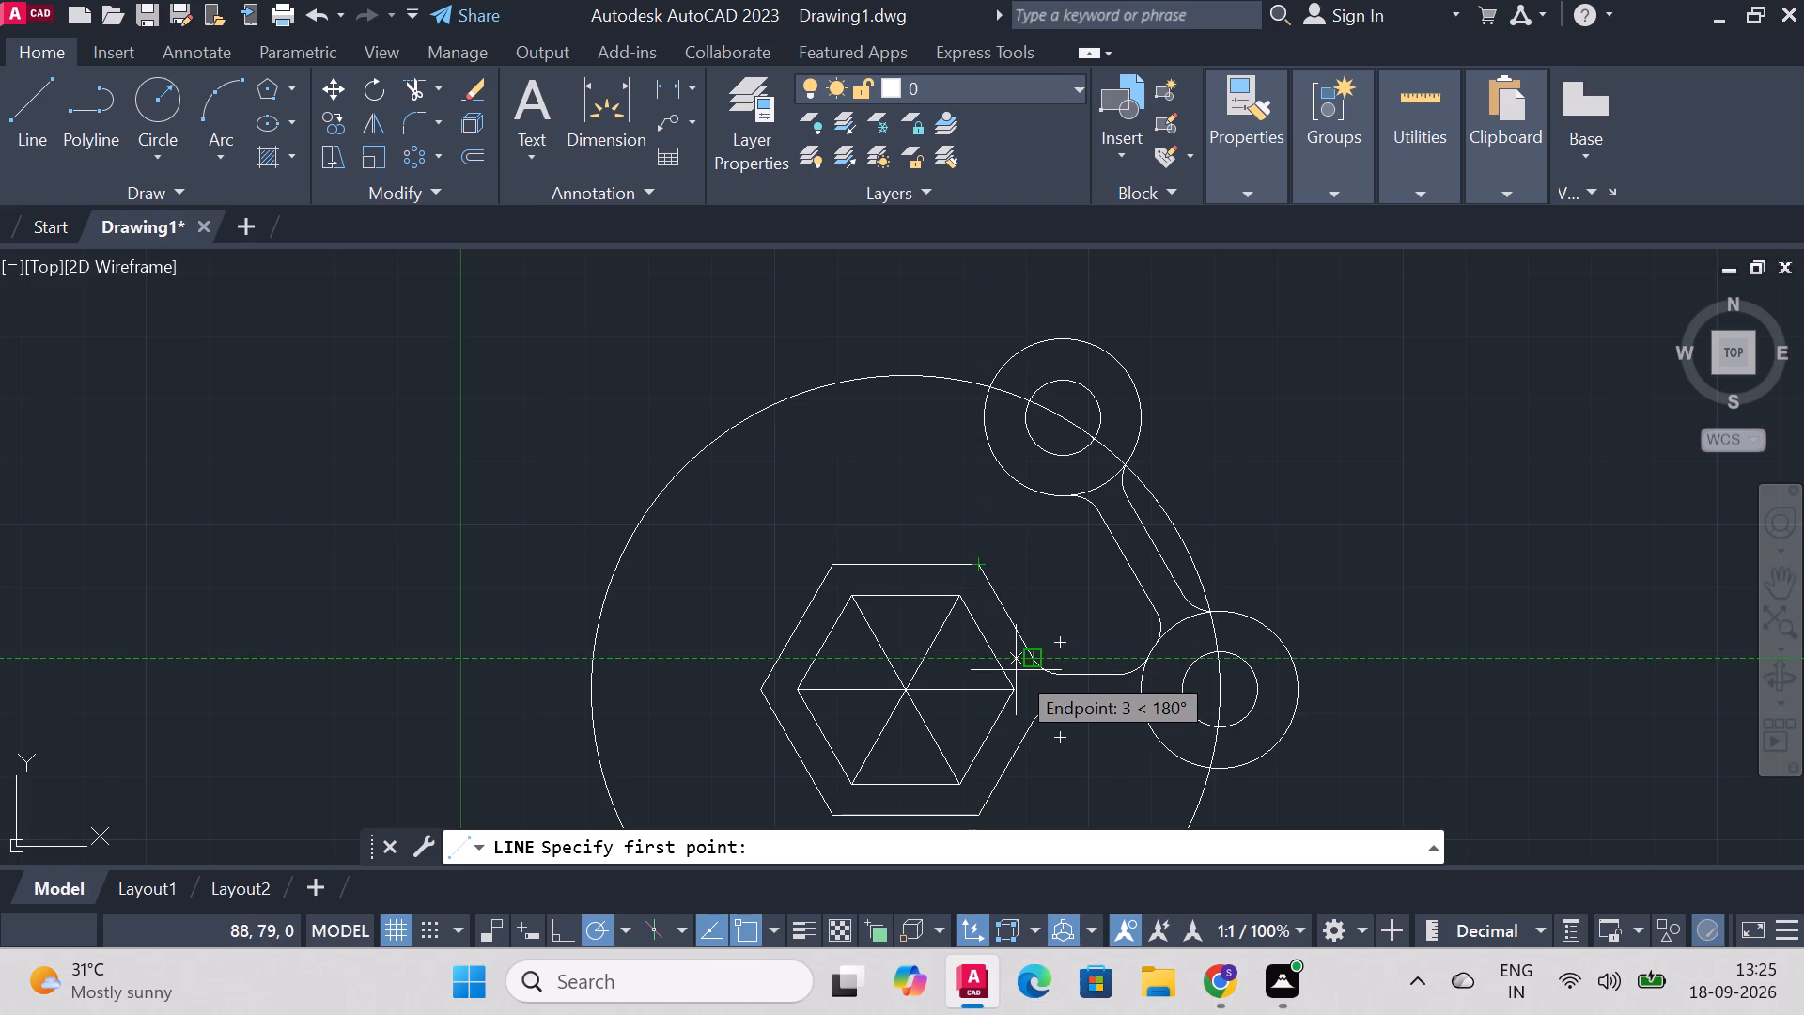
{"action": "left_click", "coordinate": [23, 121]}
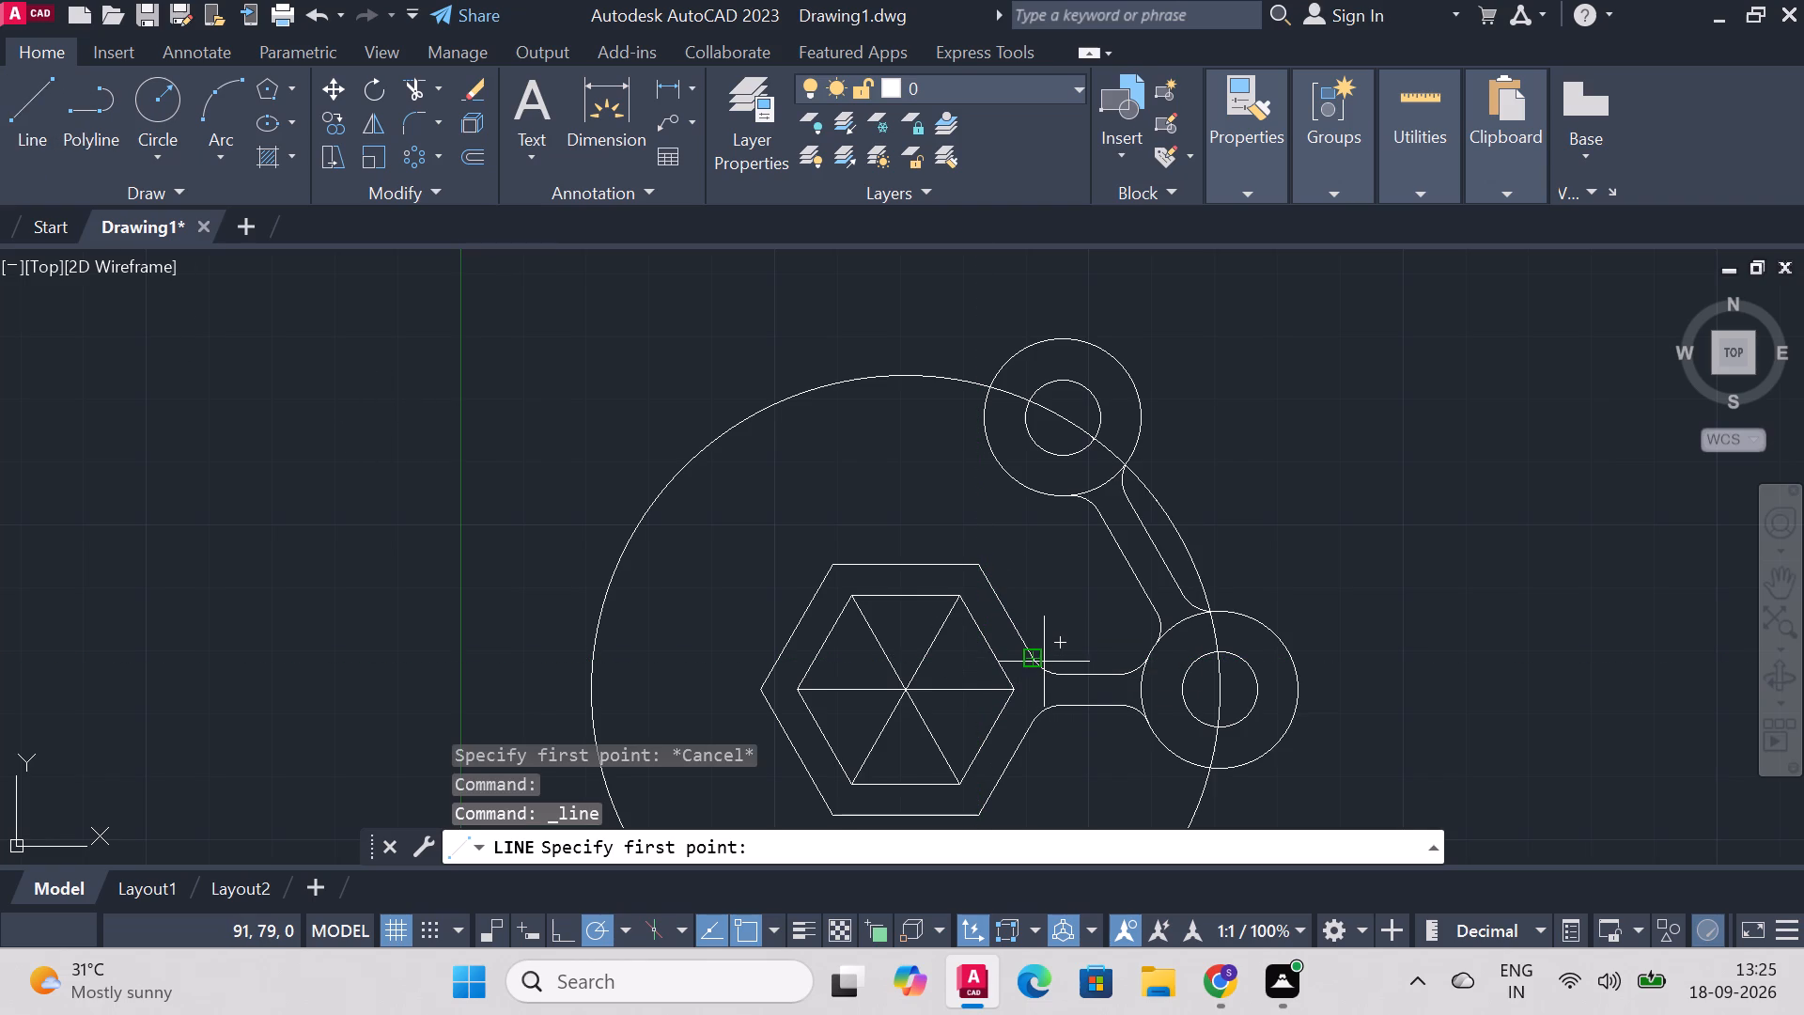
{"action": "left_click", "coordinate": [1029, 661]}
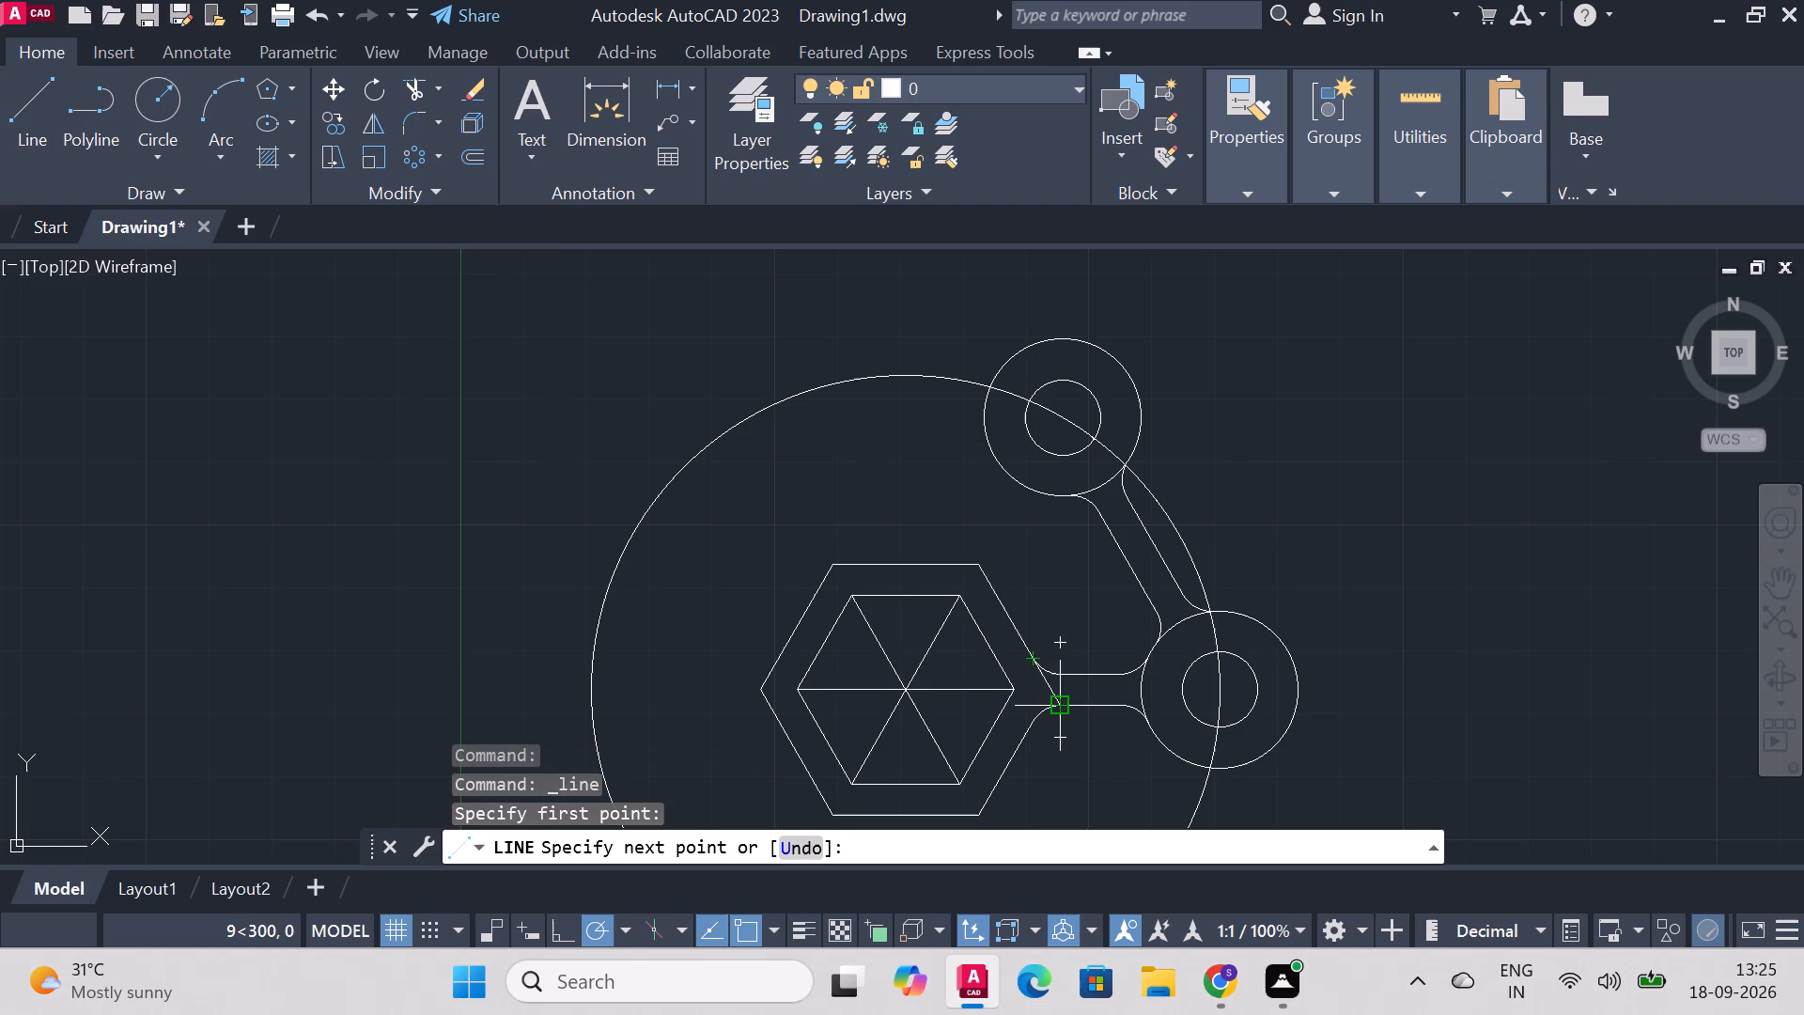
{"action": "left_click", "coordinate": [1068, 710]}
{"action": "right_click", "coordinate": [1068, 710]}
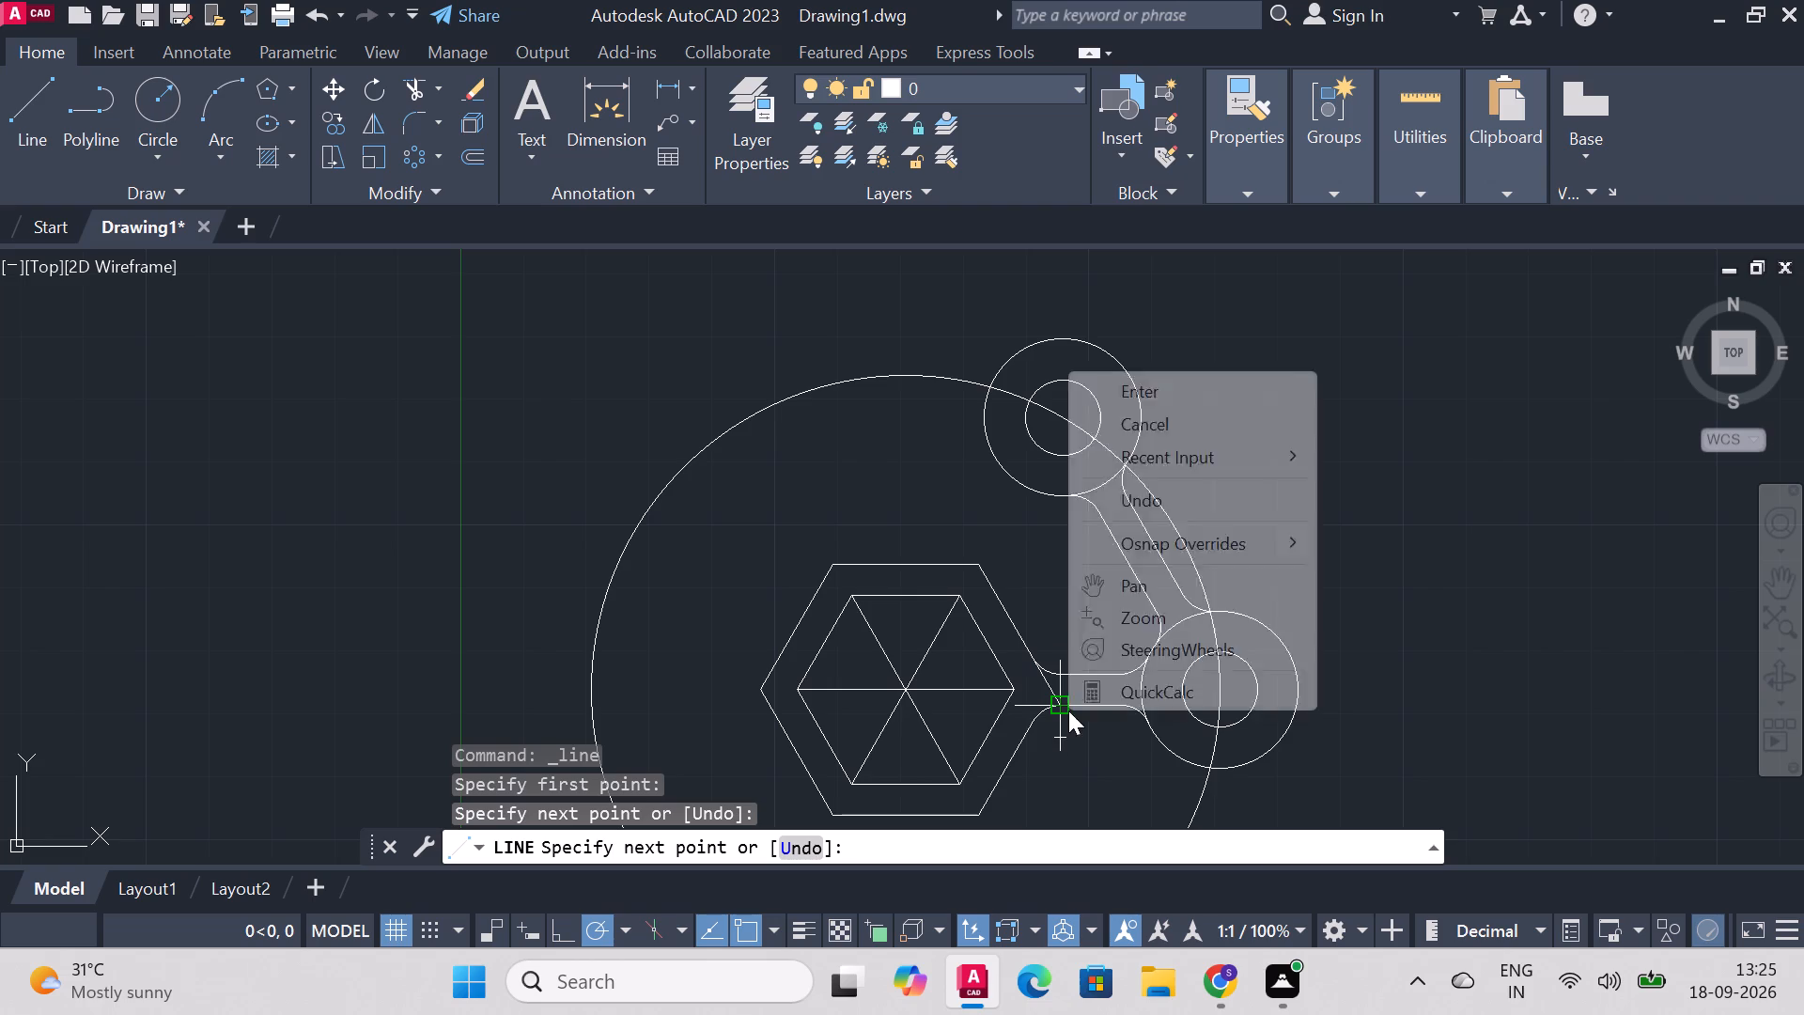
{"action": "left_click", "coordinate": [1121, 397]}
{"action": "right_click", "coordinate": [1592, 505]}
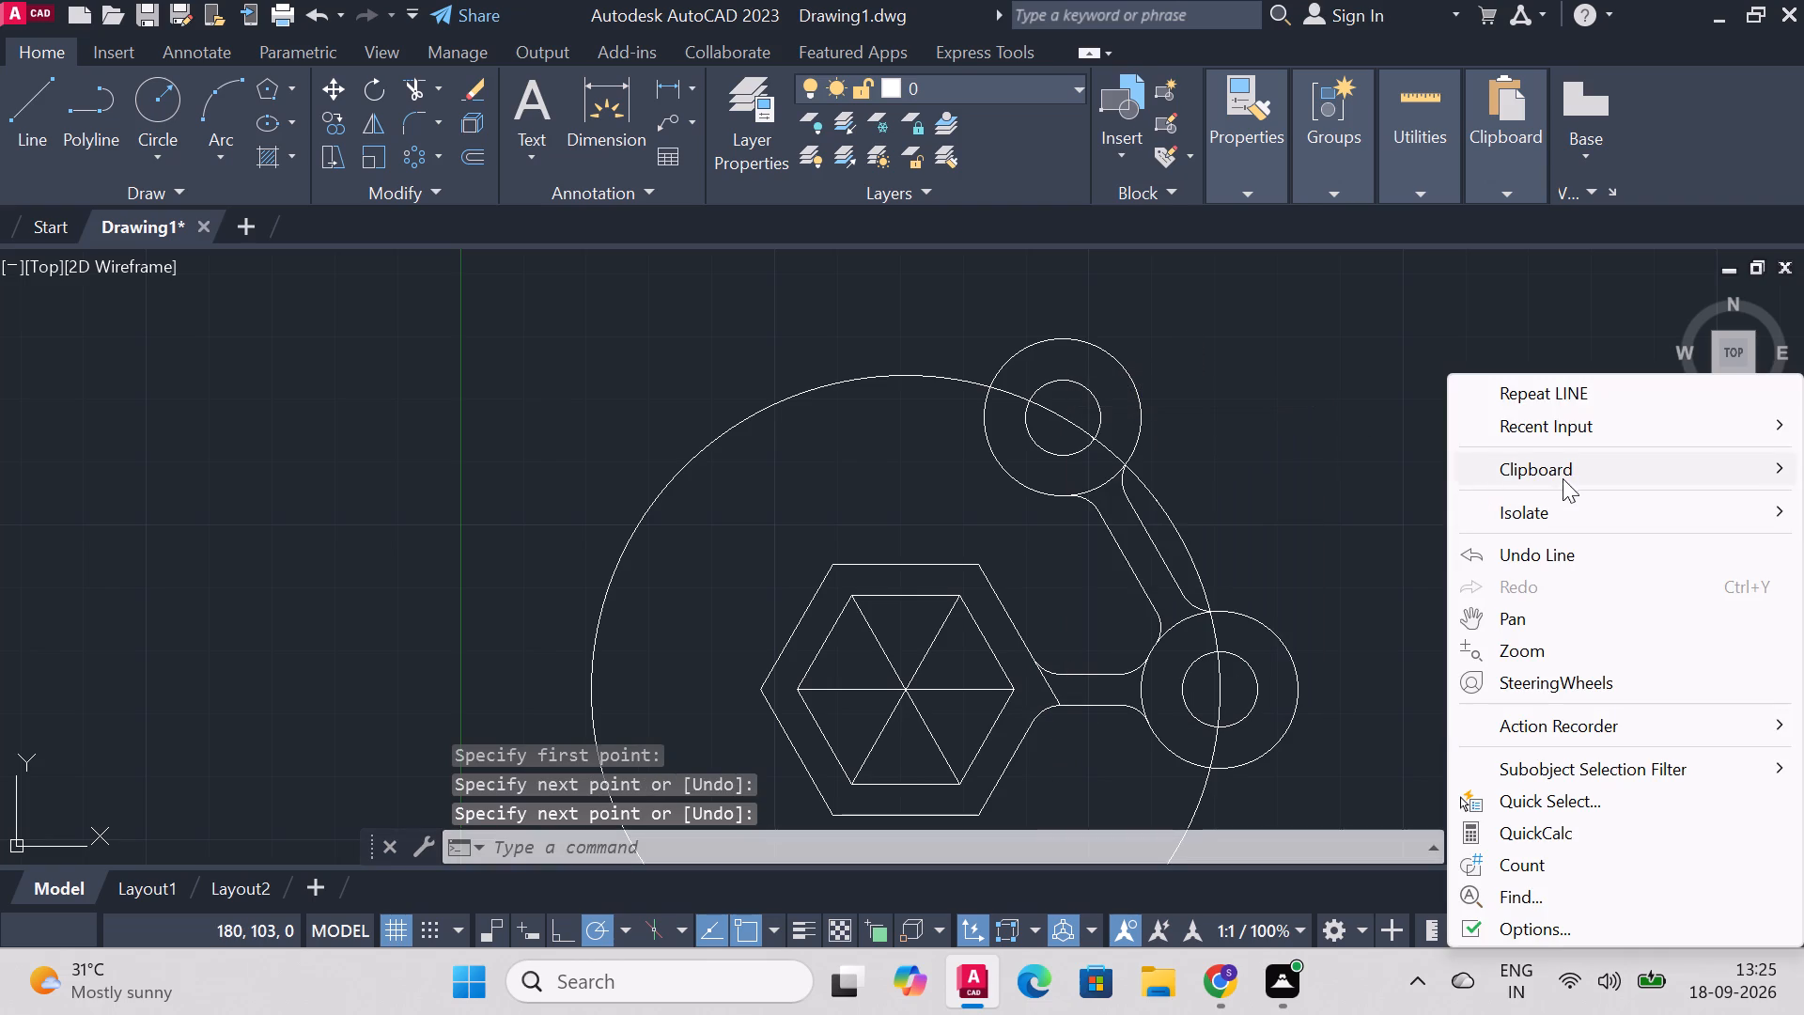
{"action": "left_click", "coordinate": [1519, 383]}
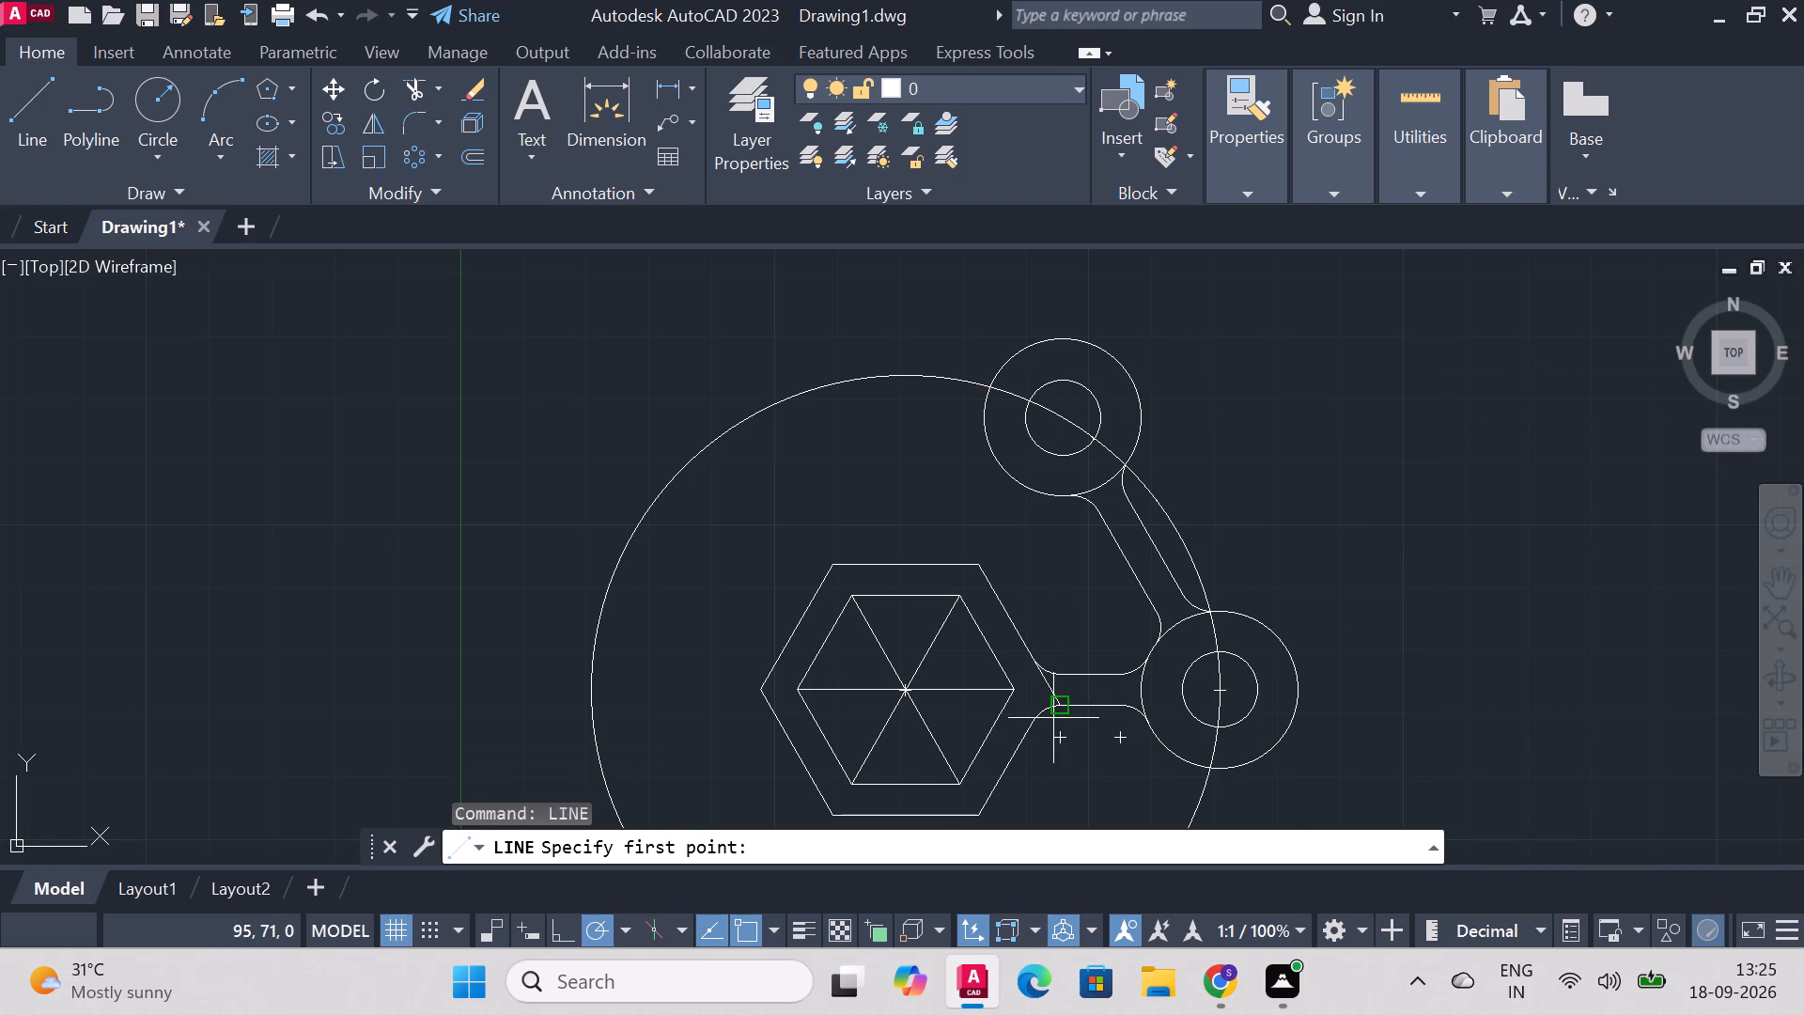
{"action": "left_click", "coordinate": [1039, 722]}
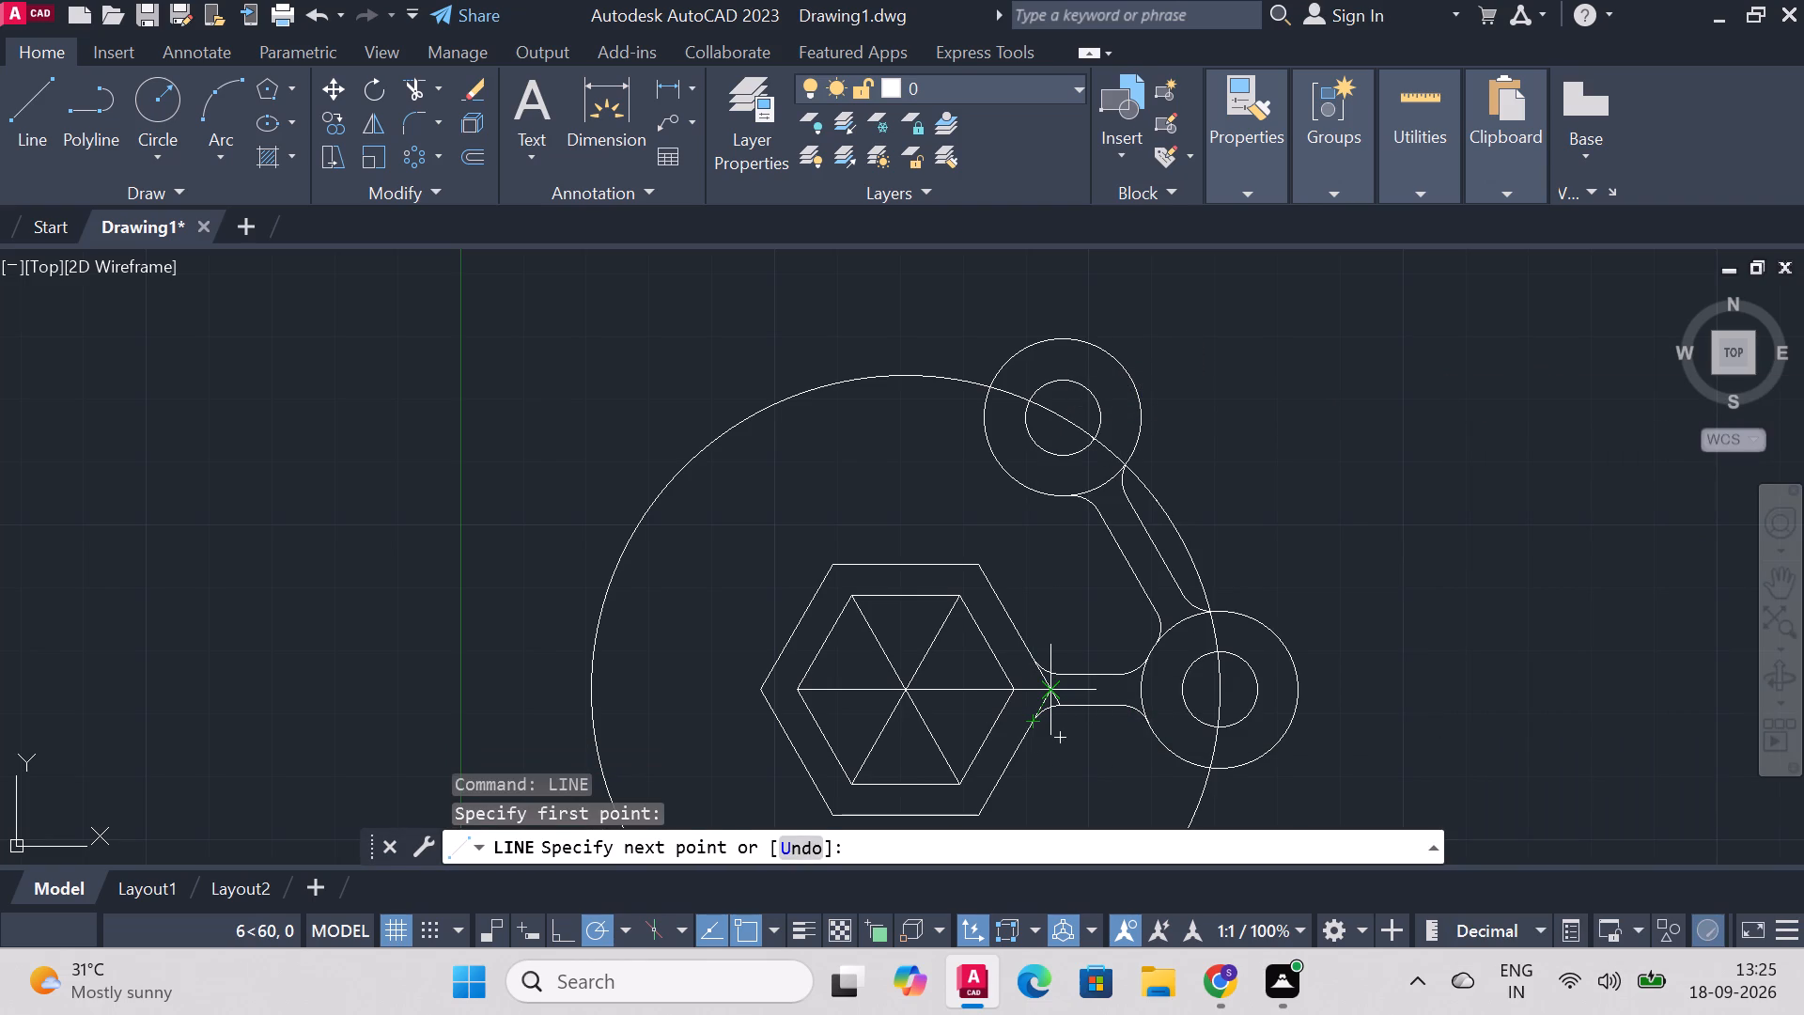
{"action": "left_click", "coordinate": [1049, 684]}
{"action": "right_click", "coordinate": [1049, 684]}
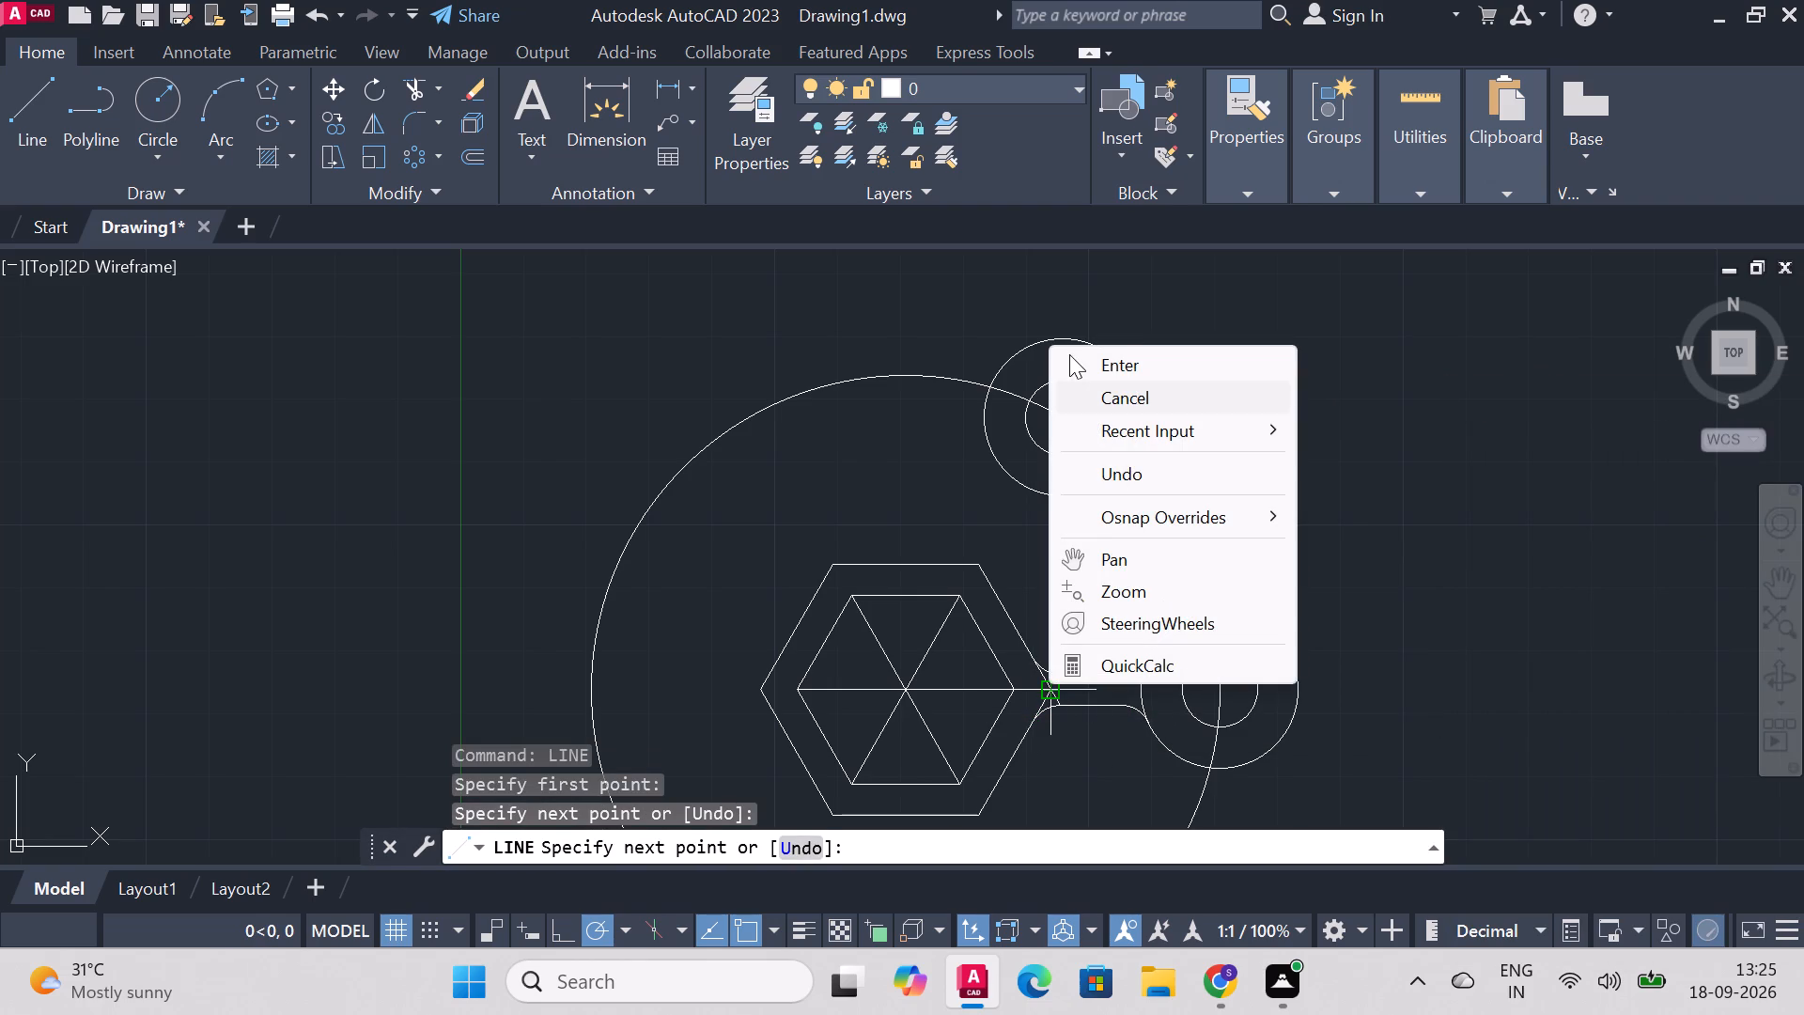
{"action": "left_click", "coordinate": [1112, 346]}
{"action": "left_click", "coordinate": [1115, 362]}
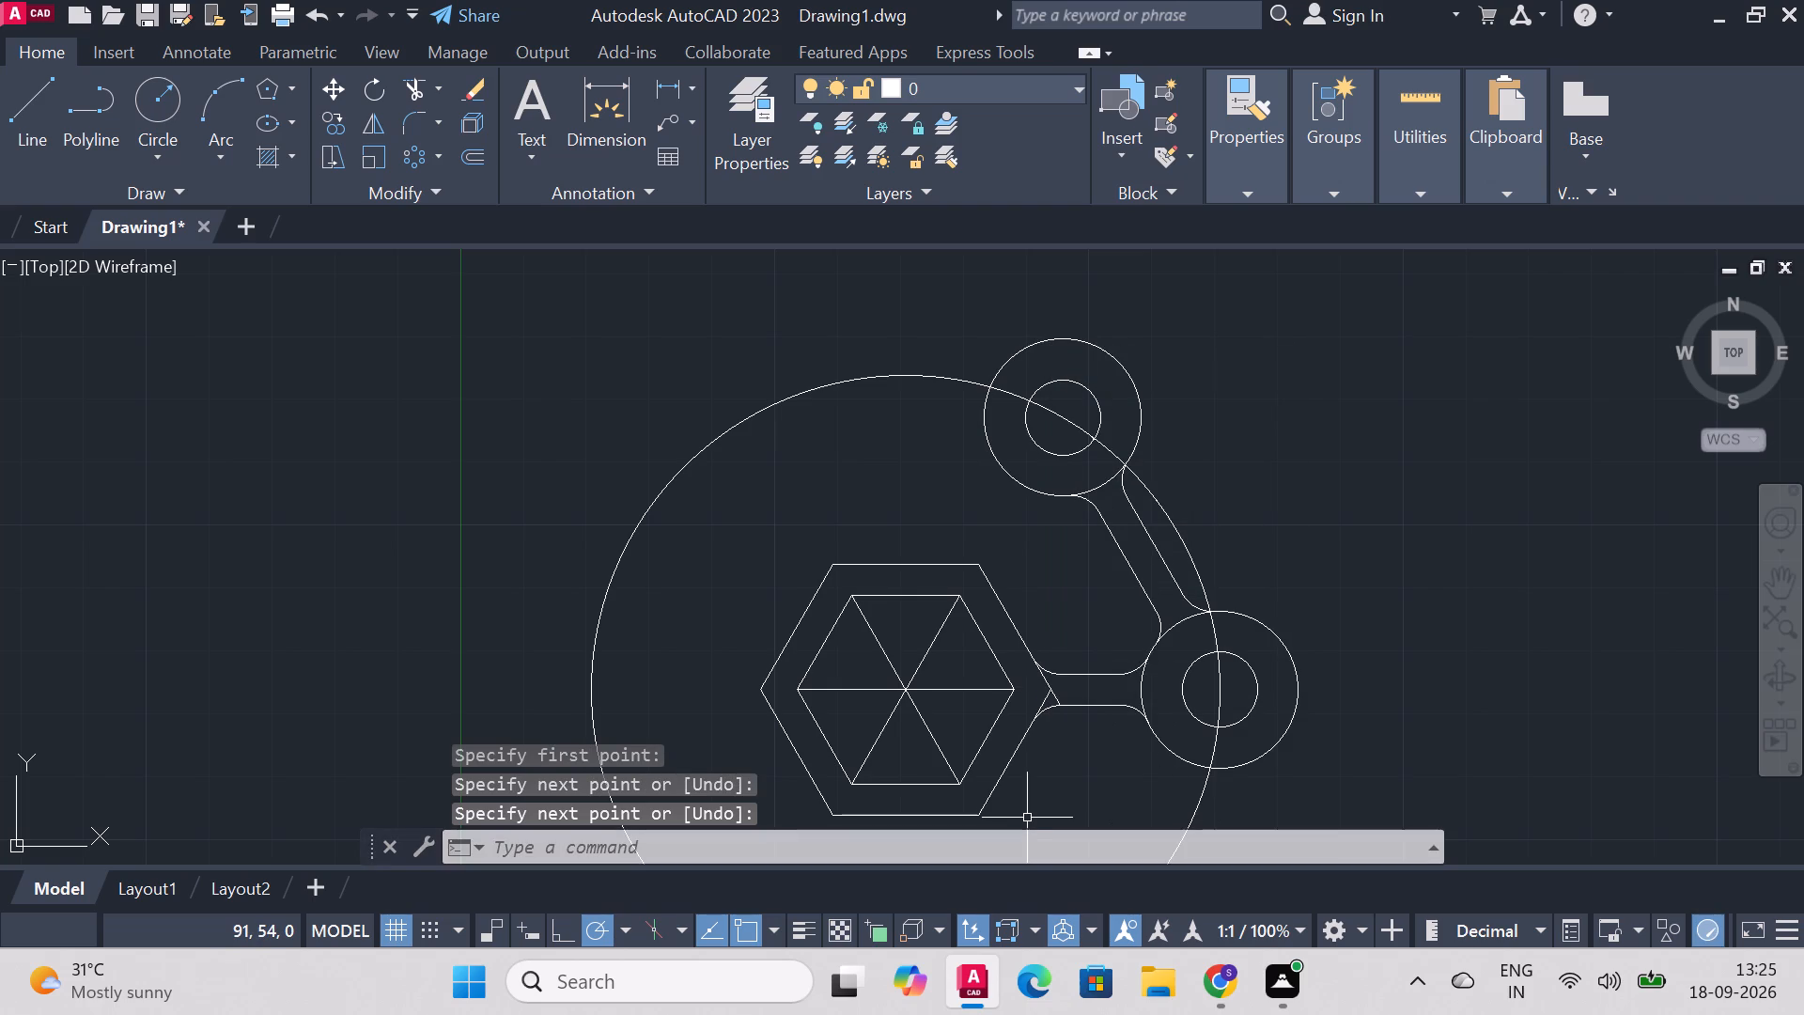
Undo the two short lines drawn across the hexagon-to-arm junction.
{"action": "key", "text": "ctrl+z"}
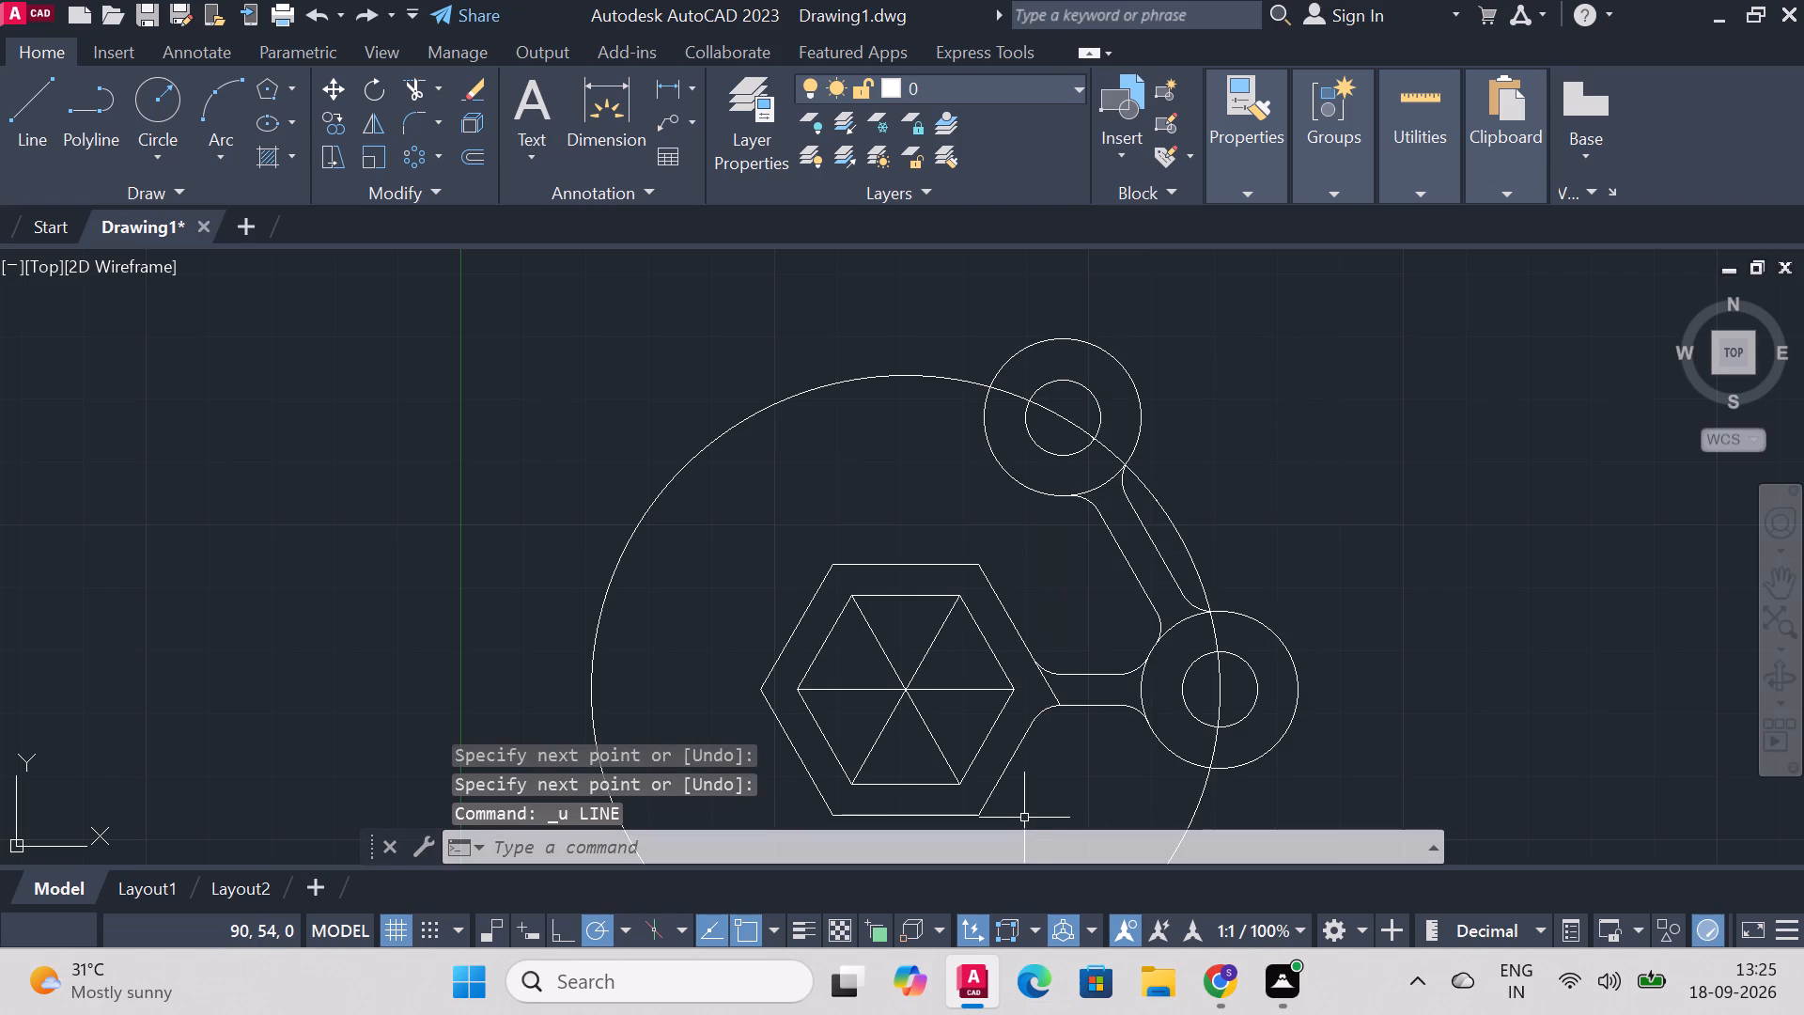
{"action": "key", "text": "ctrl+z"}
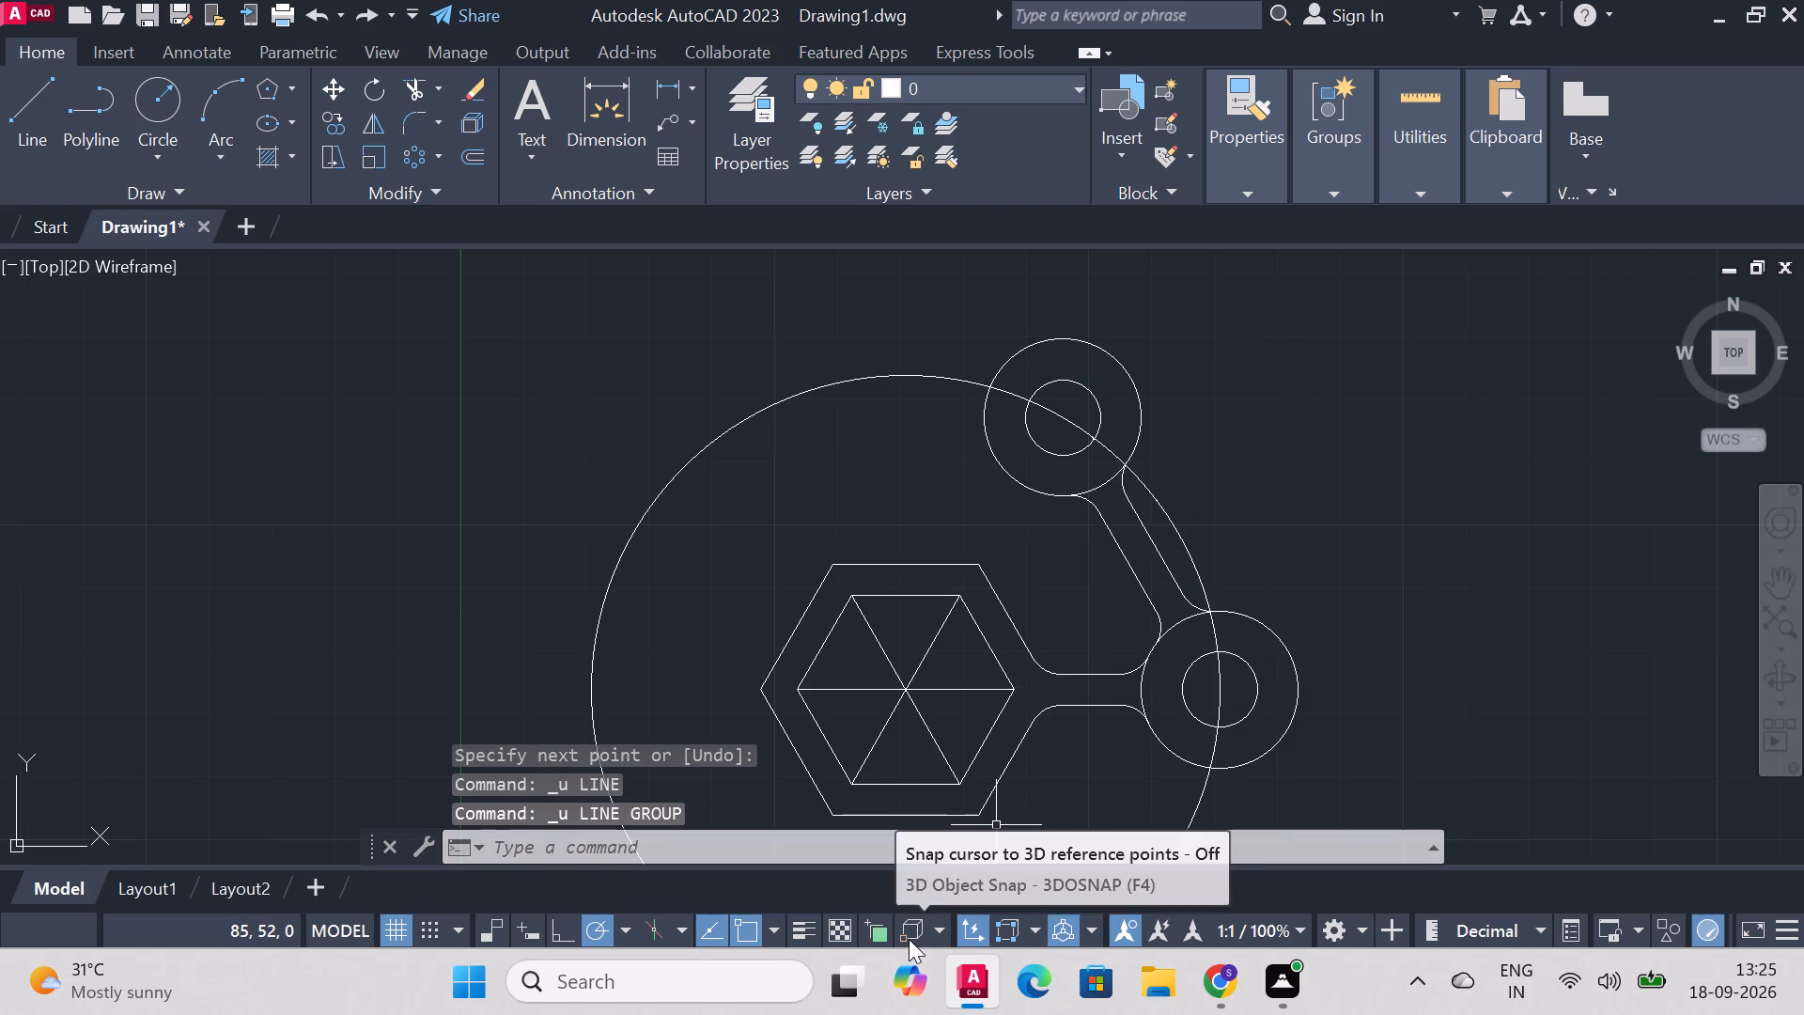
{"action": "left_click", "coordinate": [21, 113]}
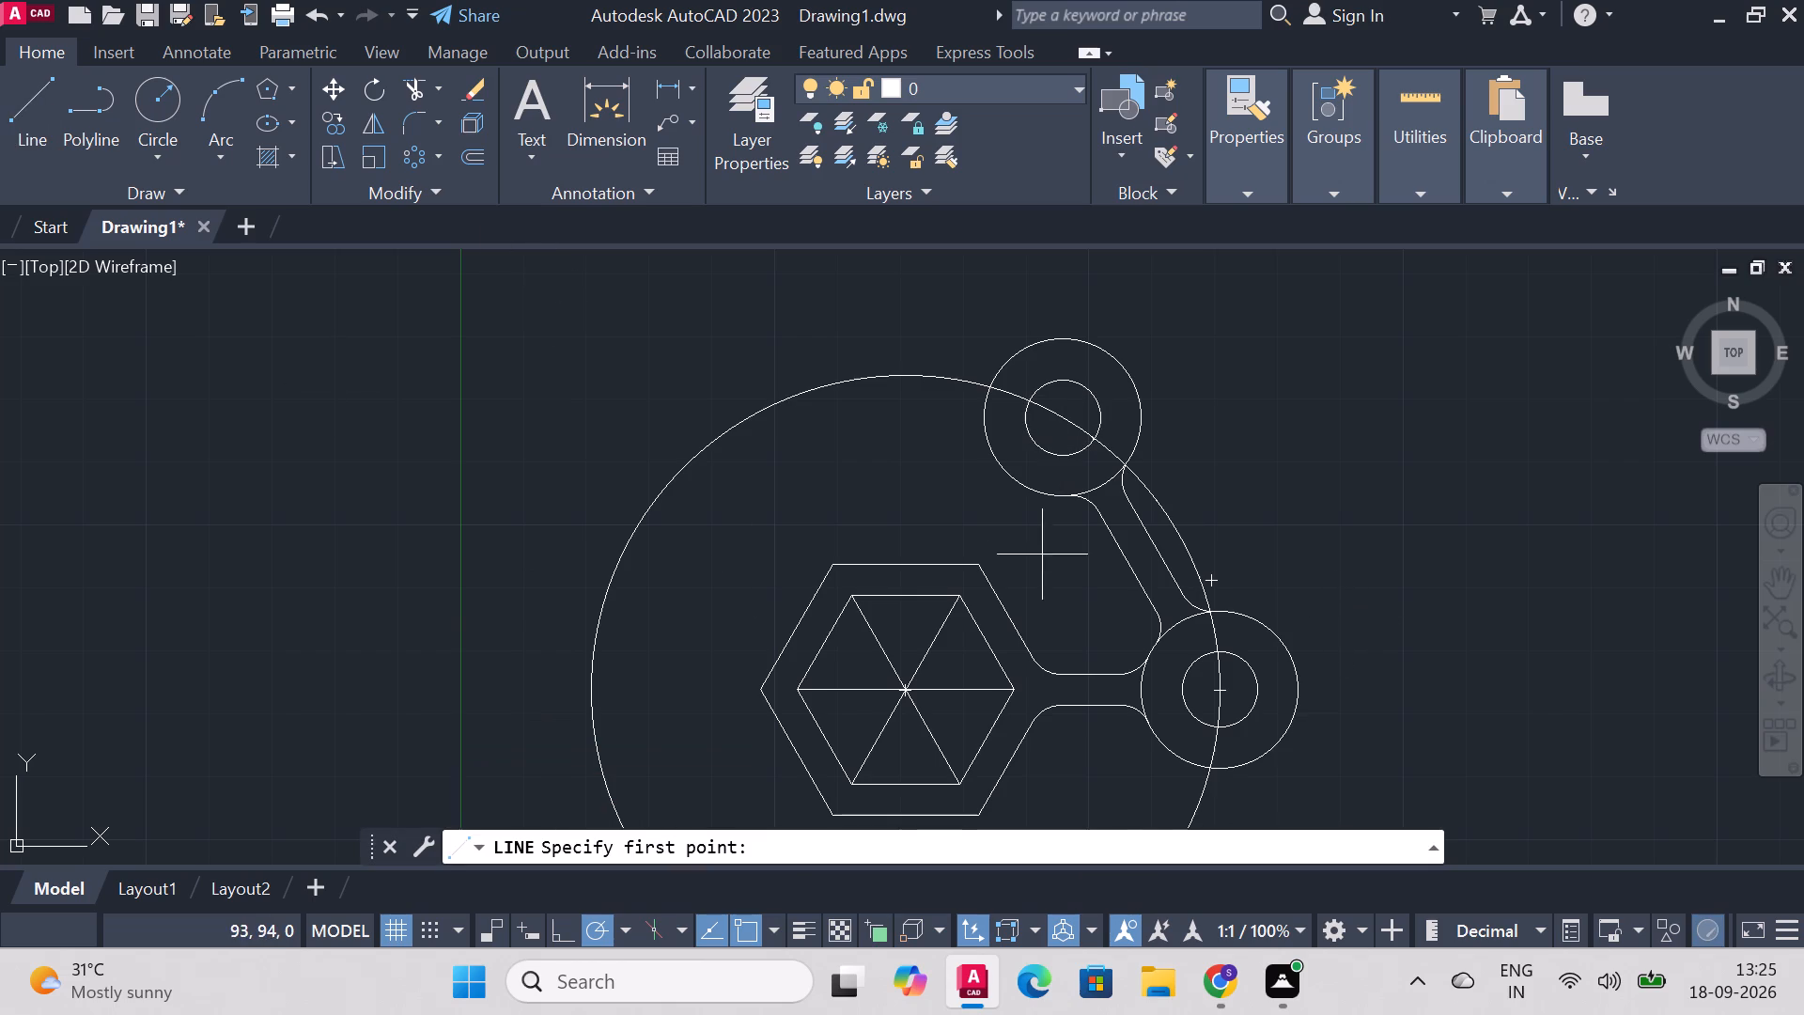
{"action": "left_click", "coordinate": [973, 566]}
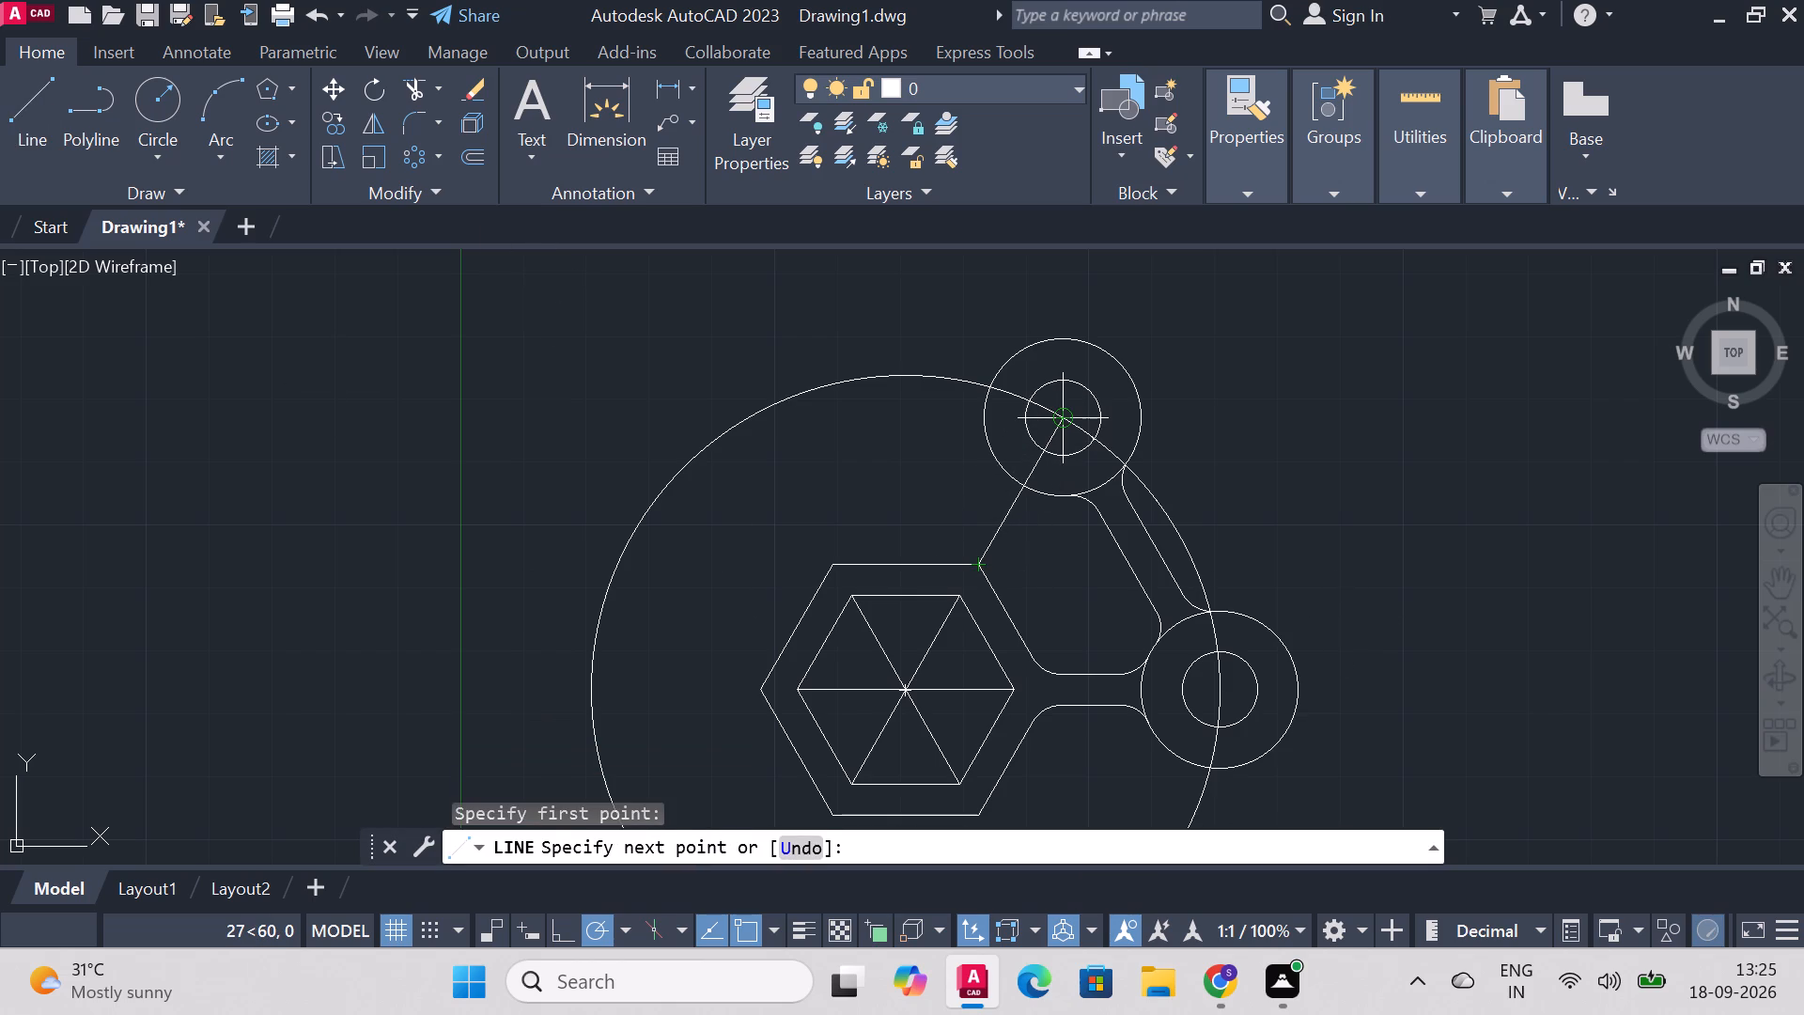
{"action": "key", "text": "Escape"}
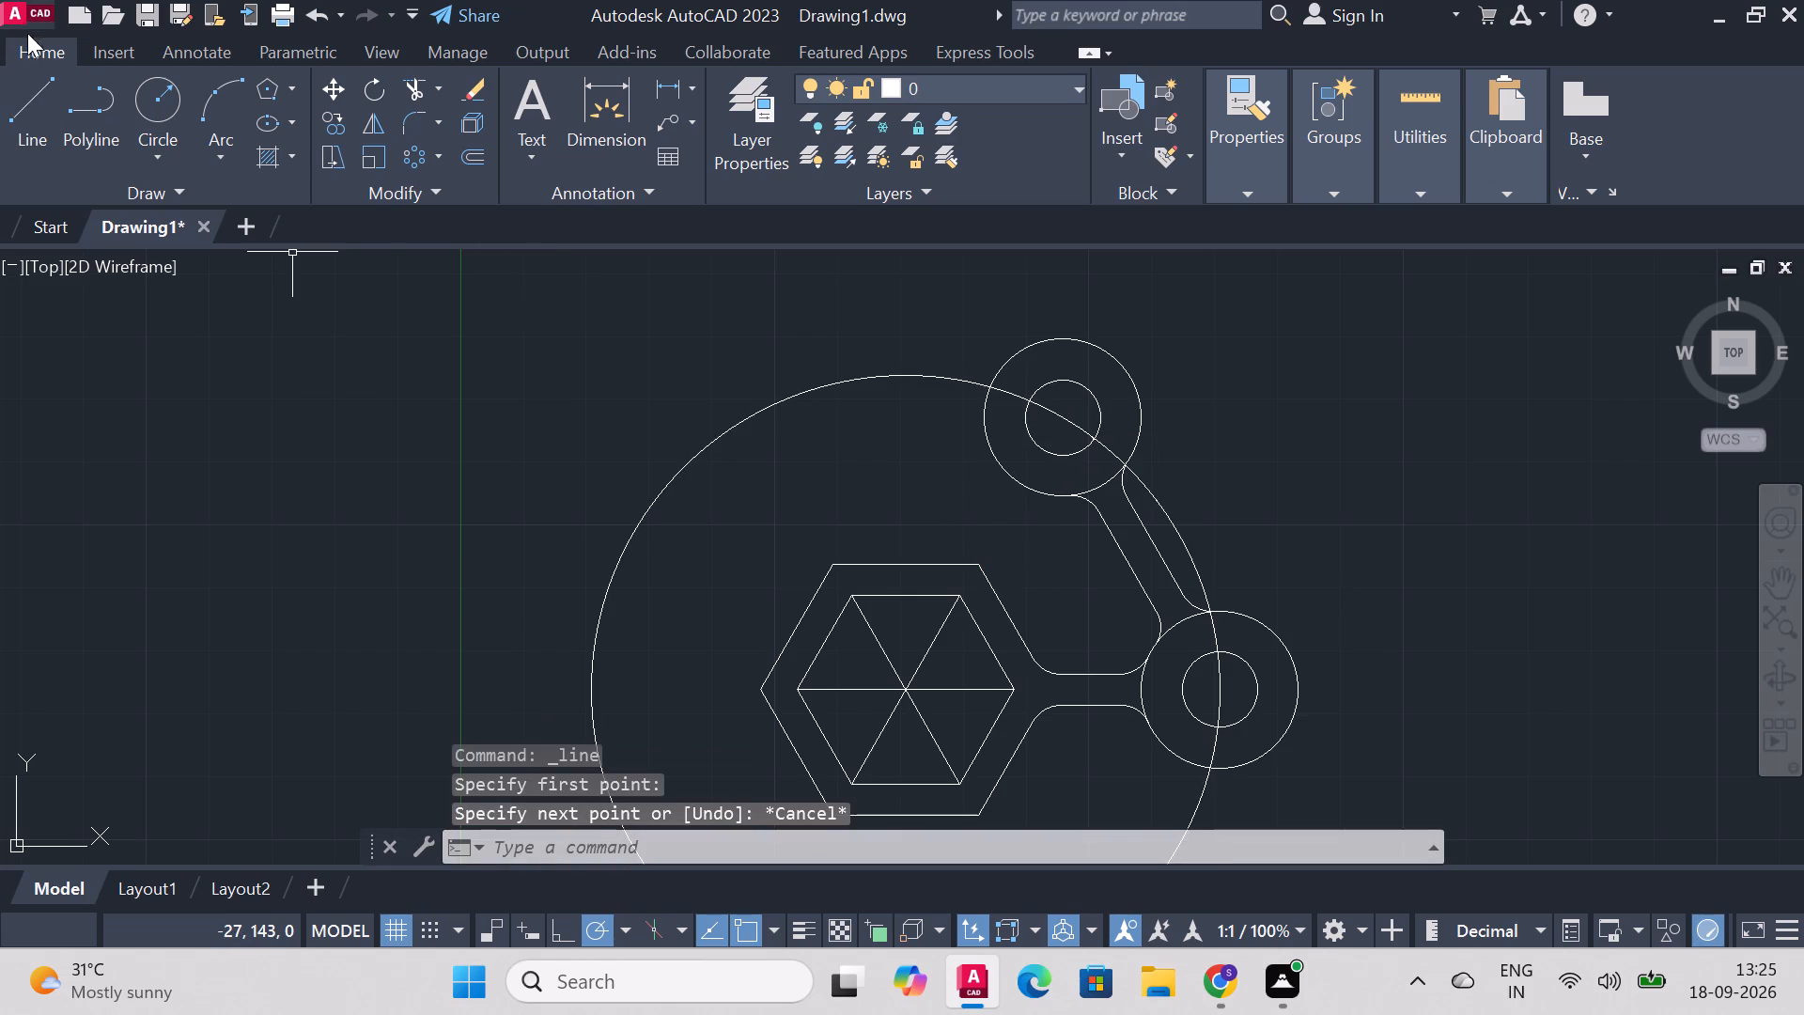
Draw a line from the inner hexagon's upper-right vertex to the centre of the upper circle pair.
{"action": "left_click", "coordinate": [39, 84]}
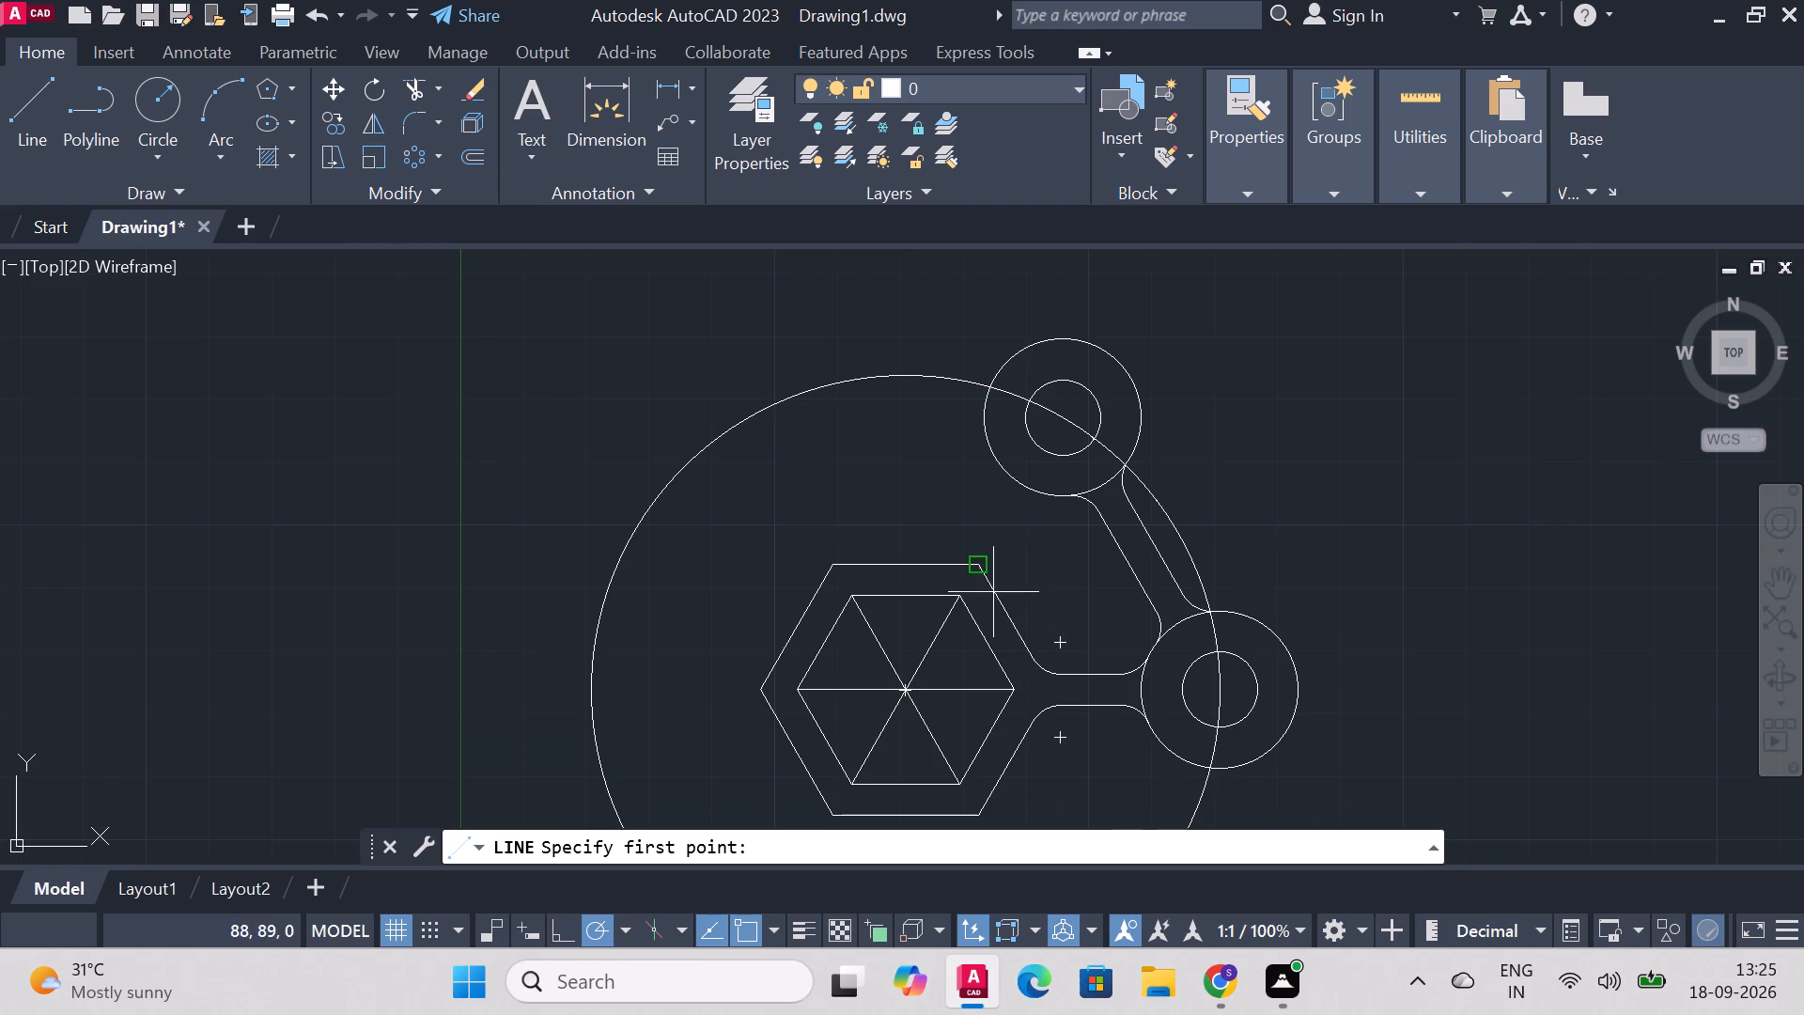
{"action": "left_click", "coordinate": [961, 601]}
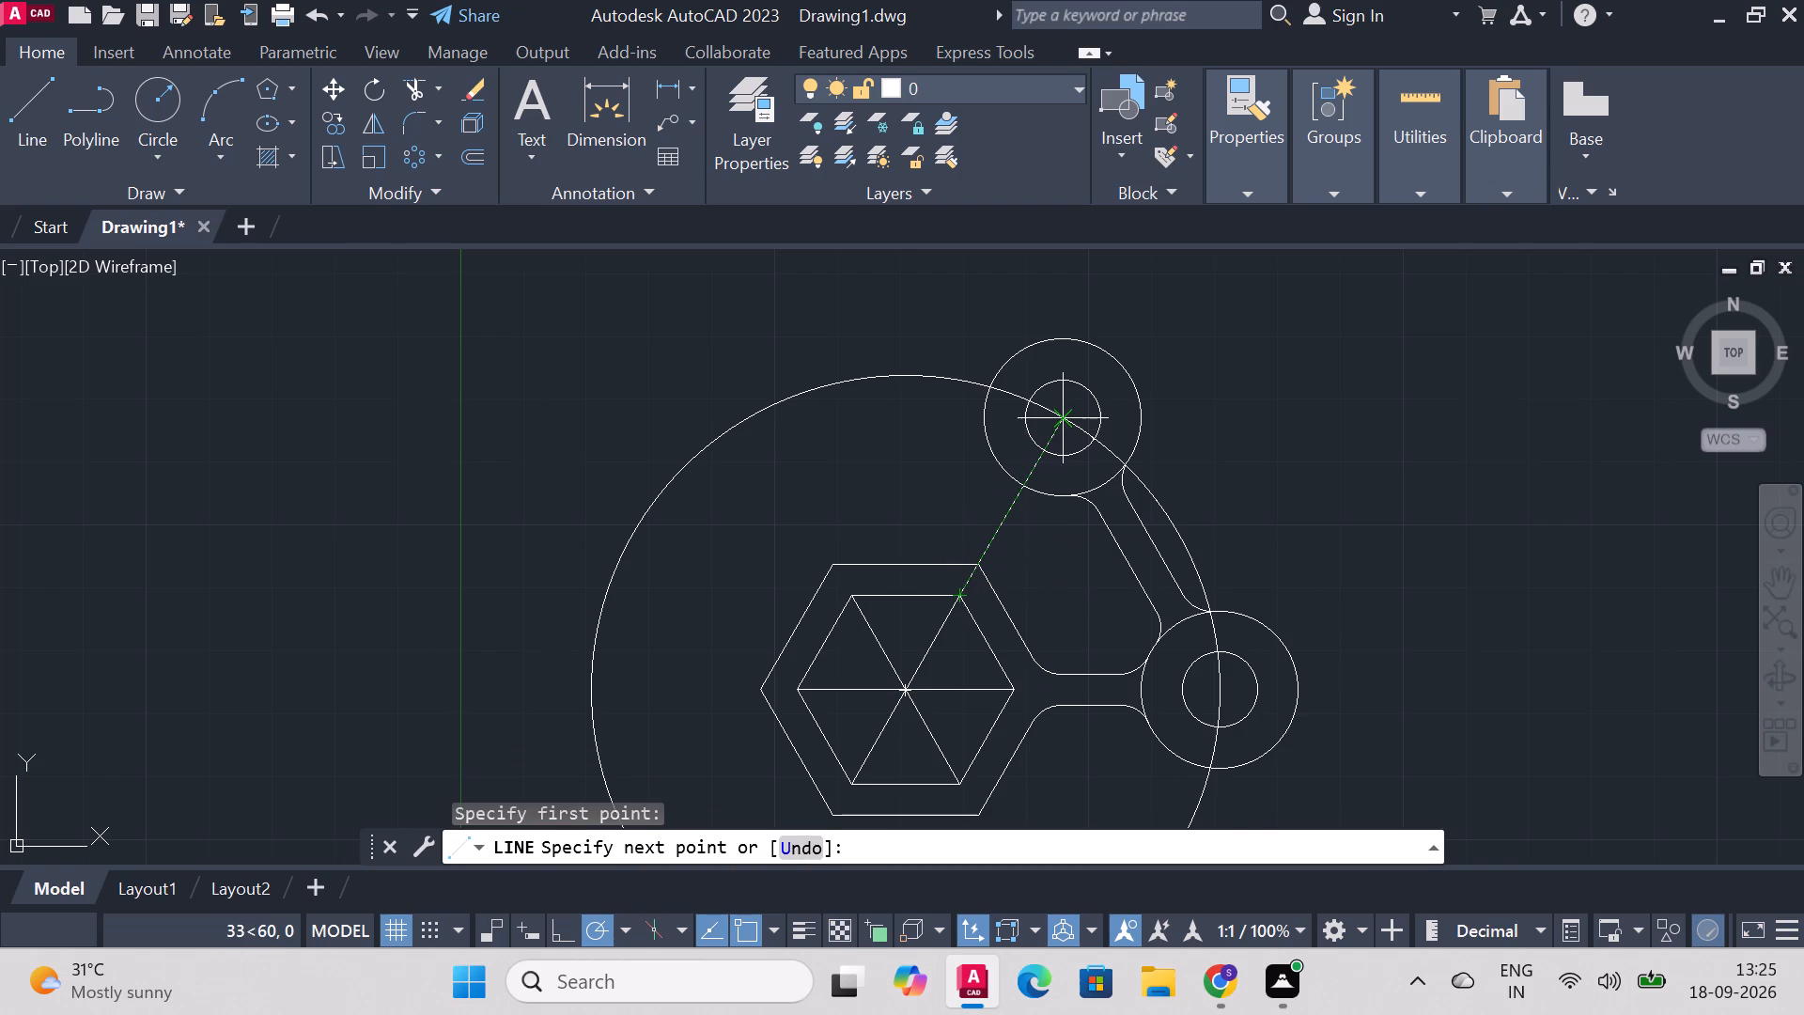
{"action": "left_click", "coordinate": [1066, 420]}
{"action": "key", "text": "Escape"}
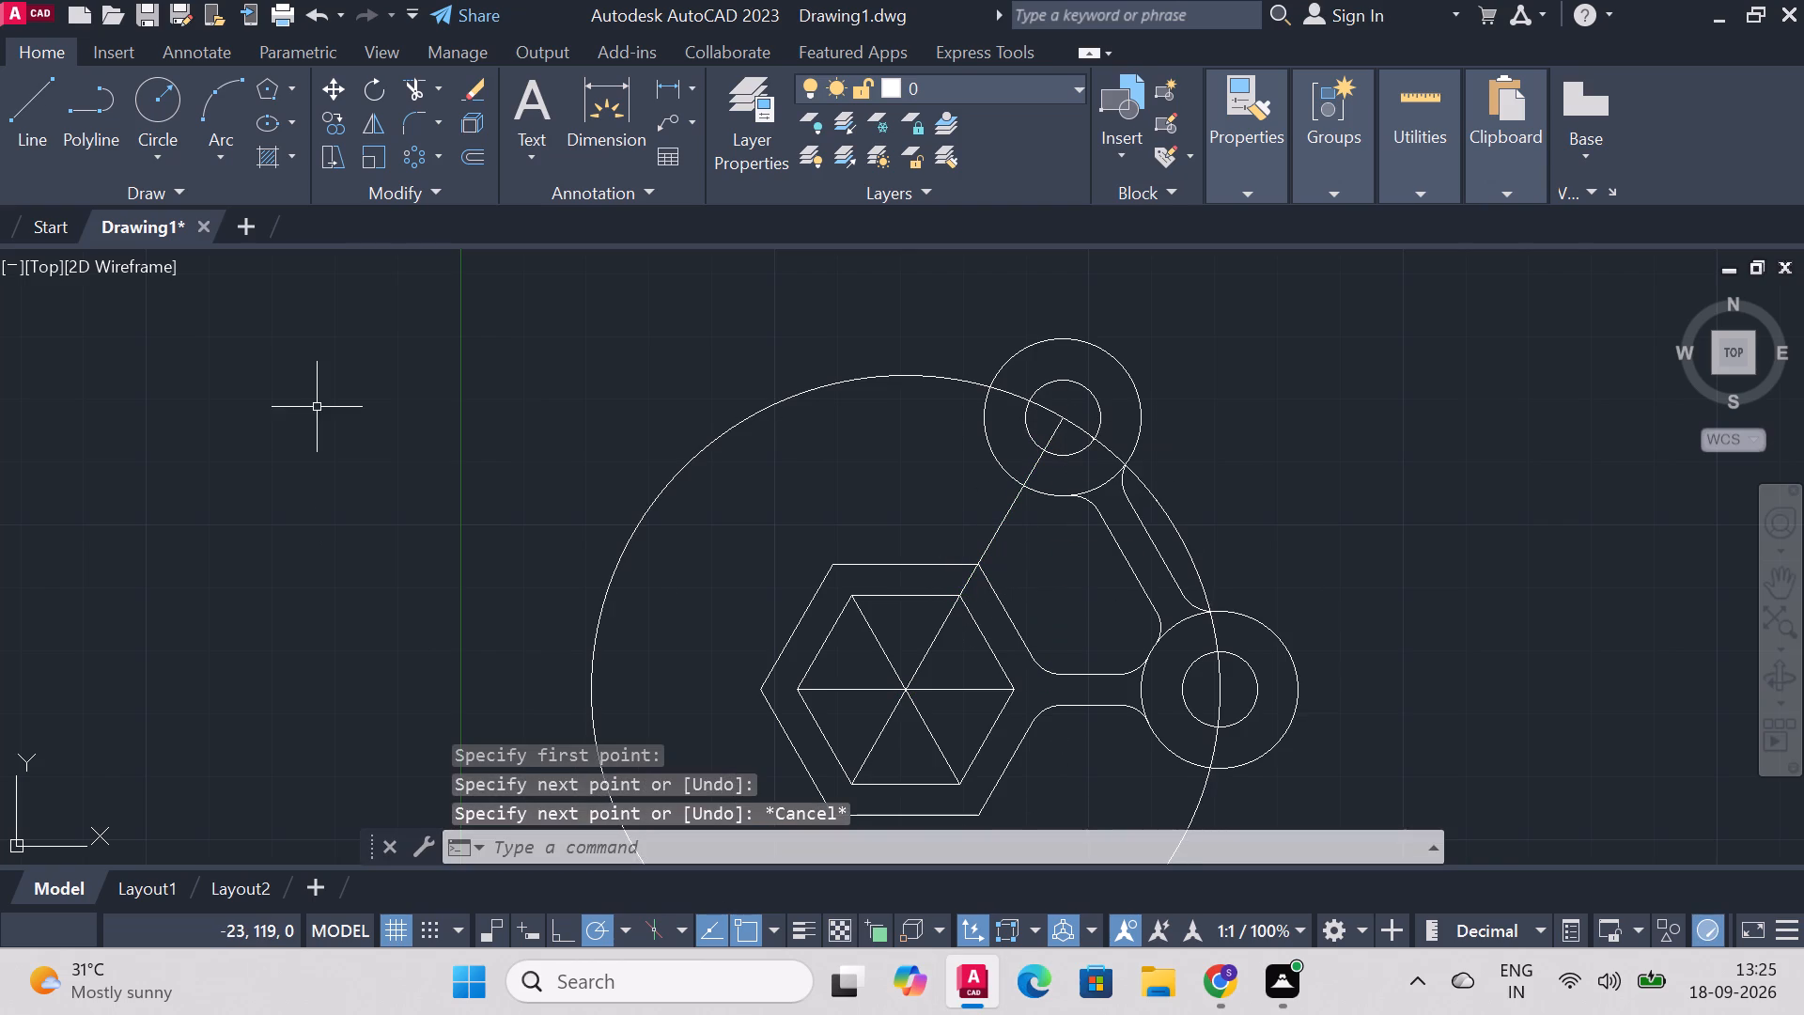
Offset the new slanted line by 2.5 towards its upper-left side.
{"action": "left_click", "coordinate": [995, 527]}
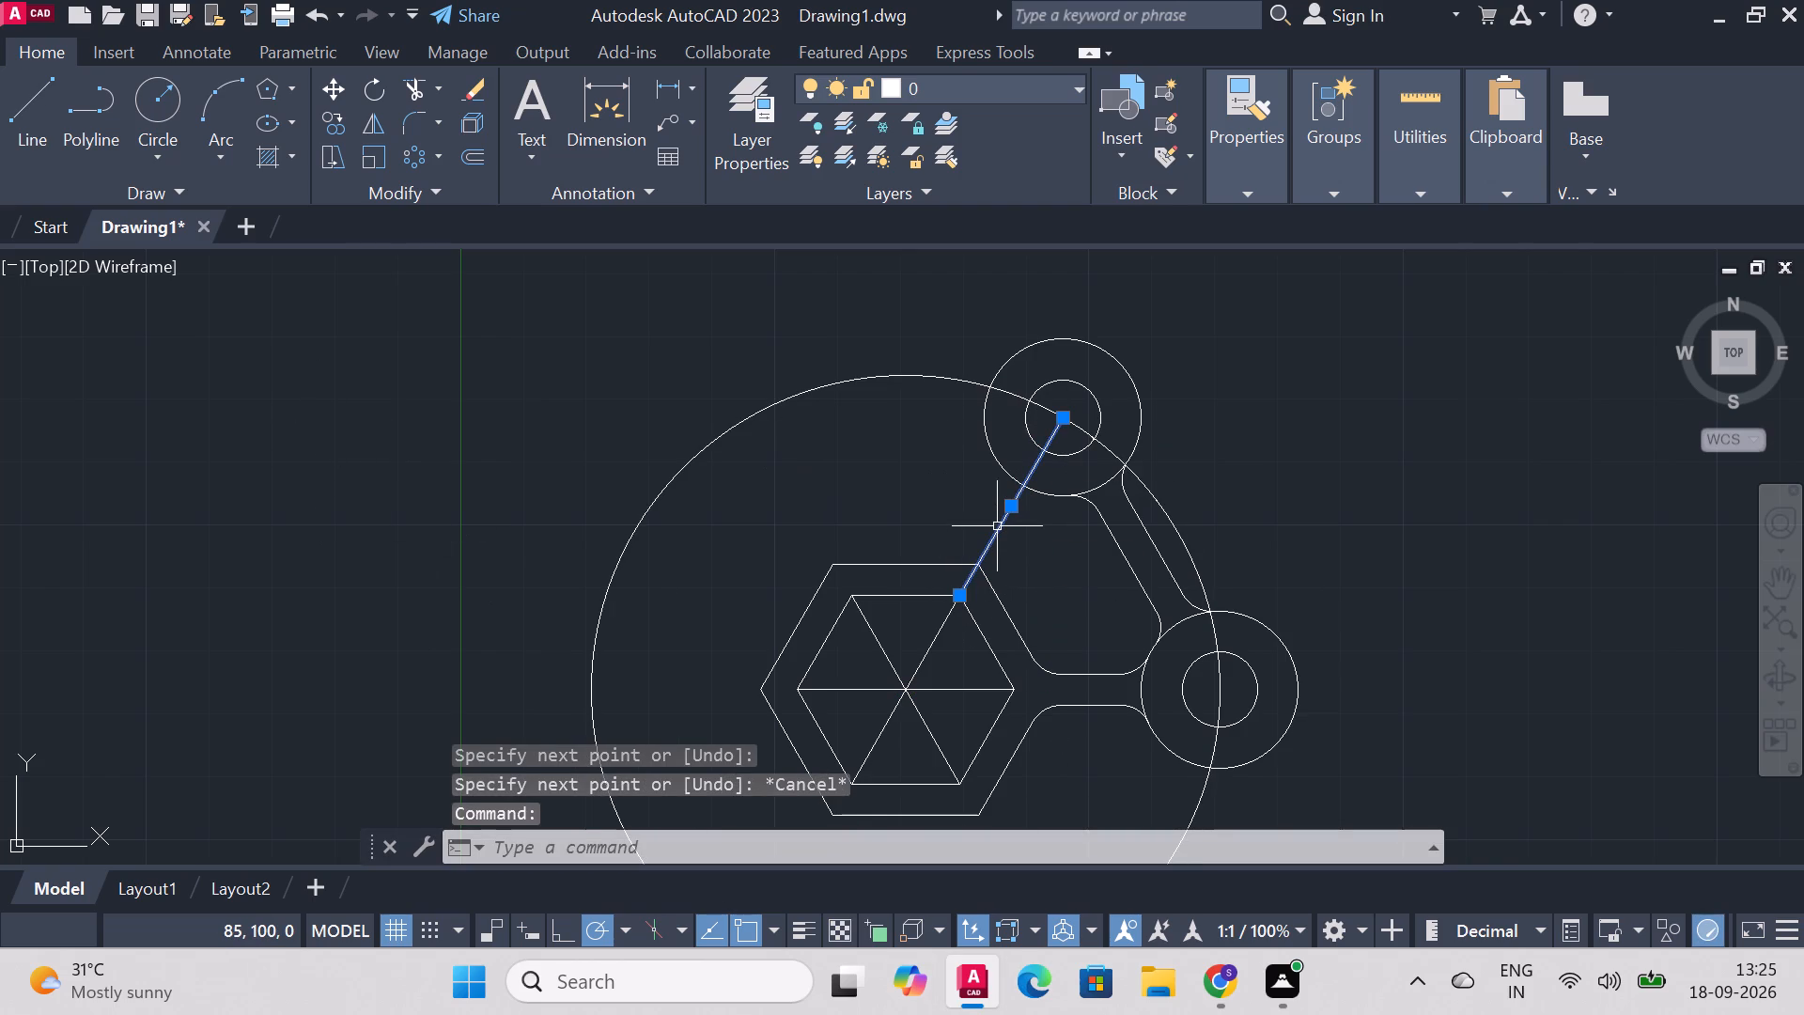
{"action": "key", "text": "o"}
{"action": "key", "text": "Return"}
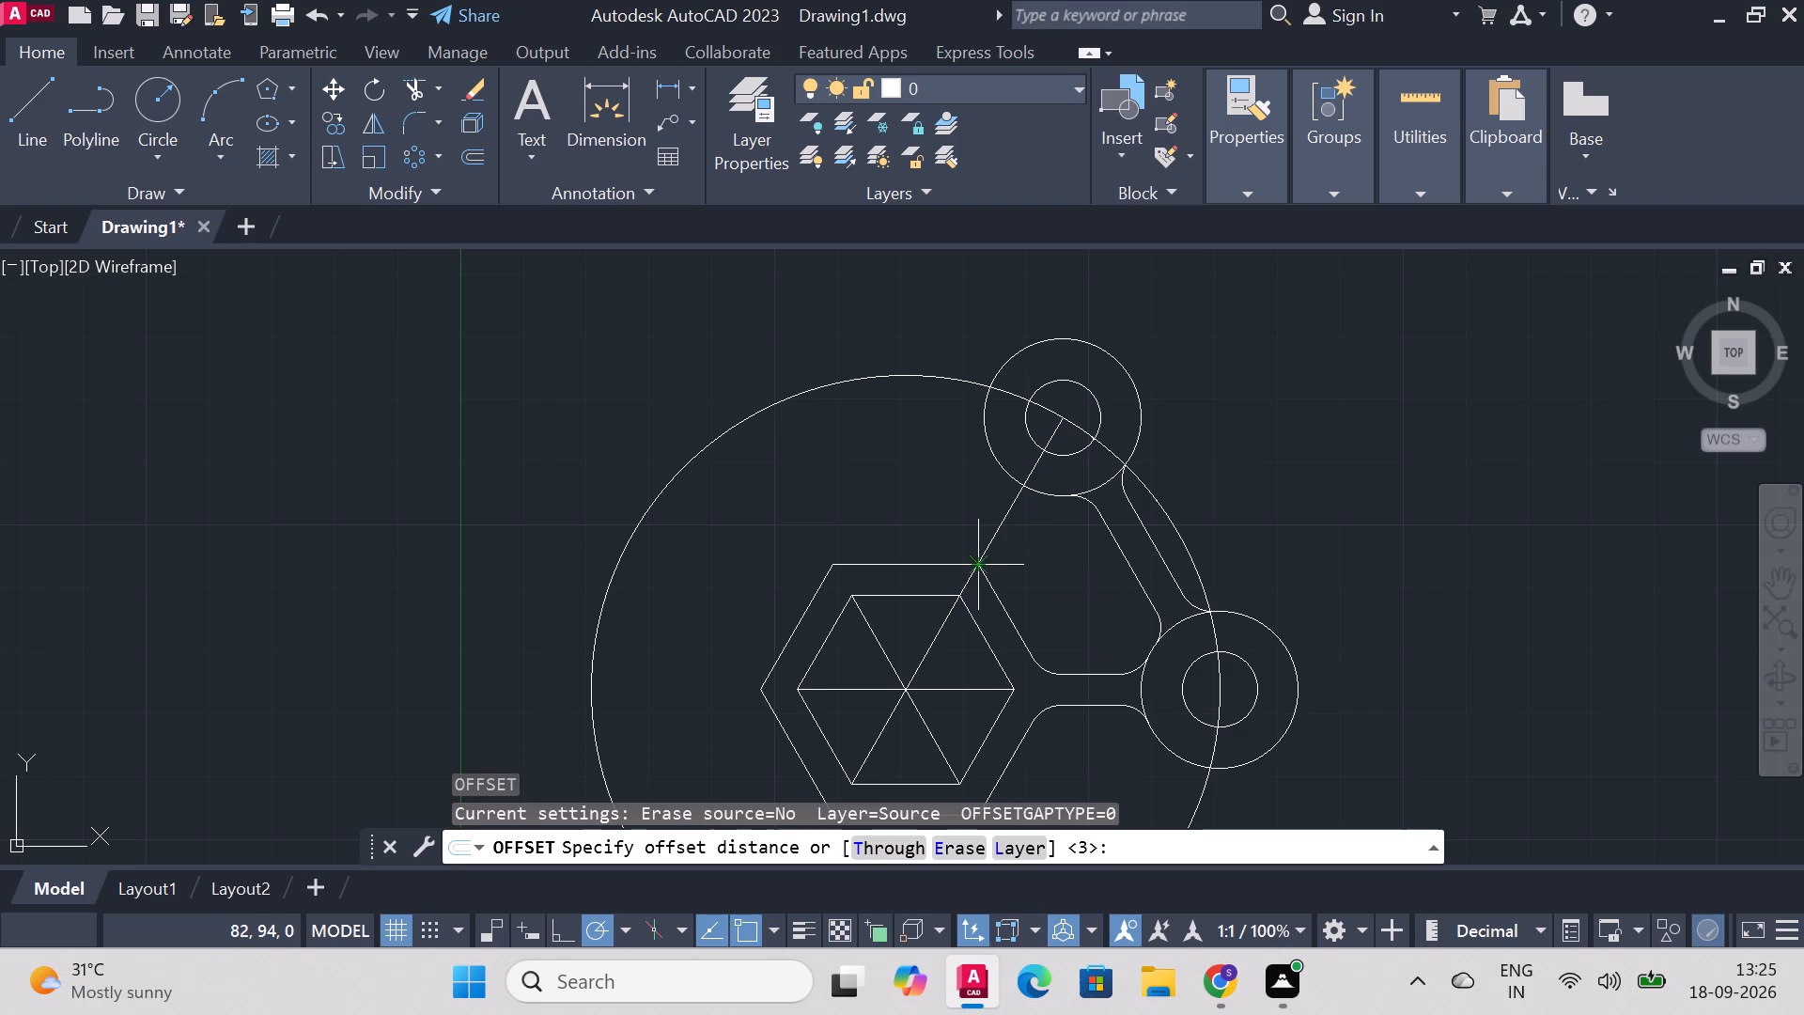
{"action": "key", "text": "2"}
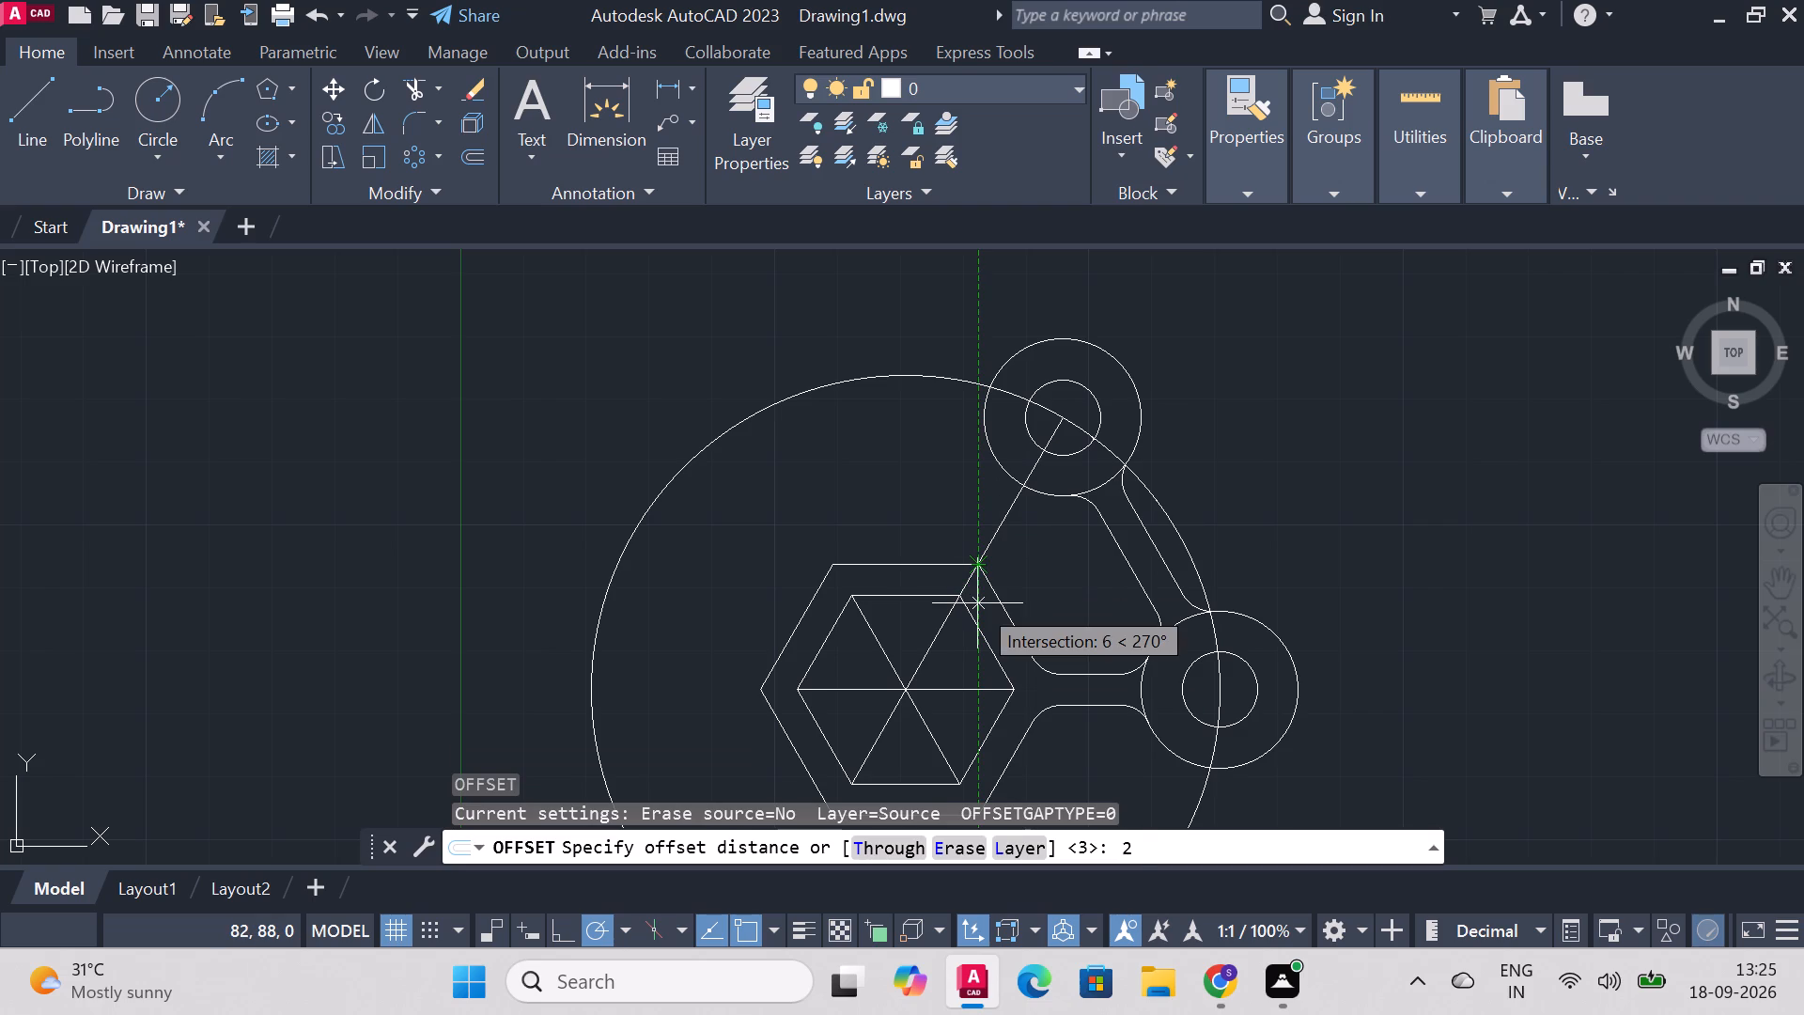
{"action": "type", "text": ".5"}
{"action": "key", "text": "Return"}
{"action": "left_click", "coordinate": [966, 537]}
{"action": "right_click", "coordinate": [1355, 425]}
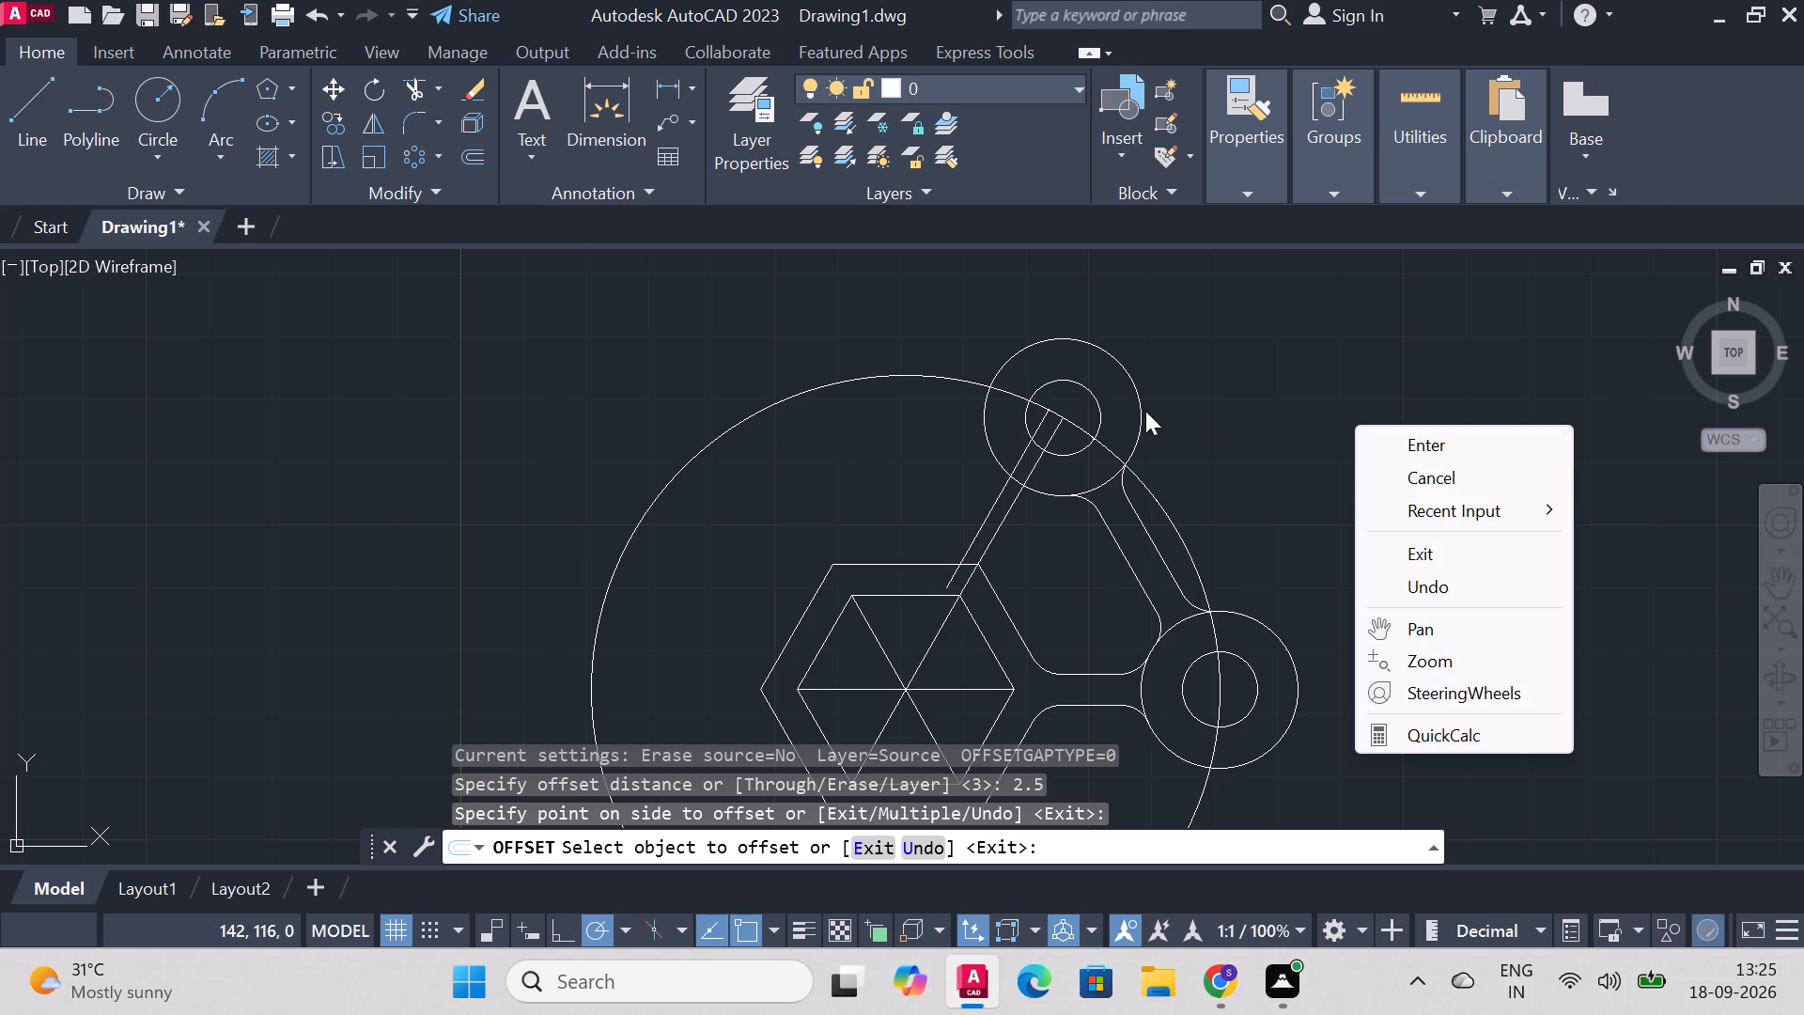
{"action": "left_click", "coordinate": [1444, 472]}
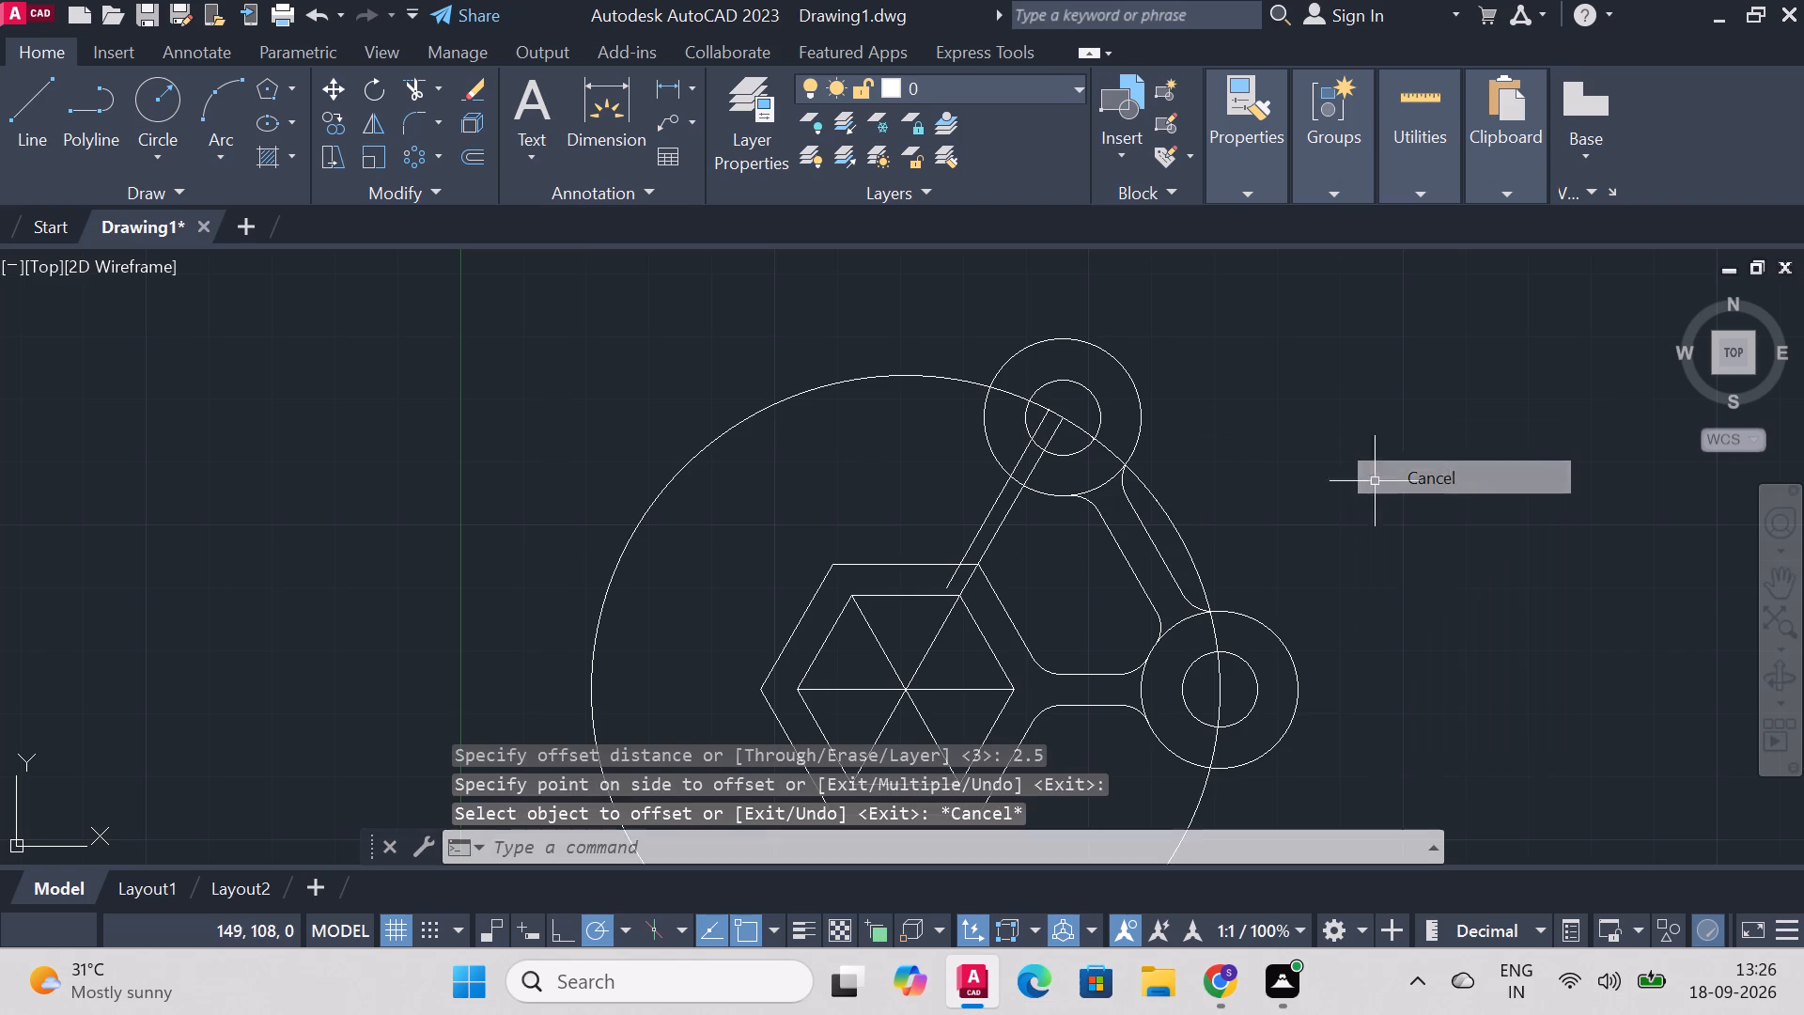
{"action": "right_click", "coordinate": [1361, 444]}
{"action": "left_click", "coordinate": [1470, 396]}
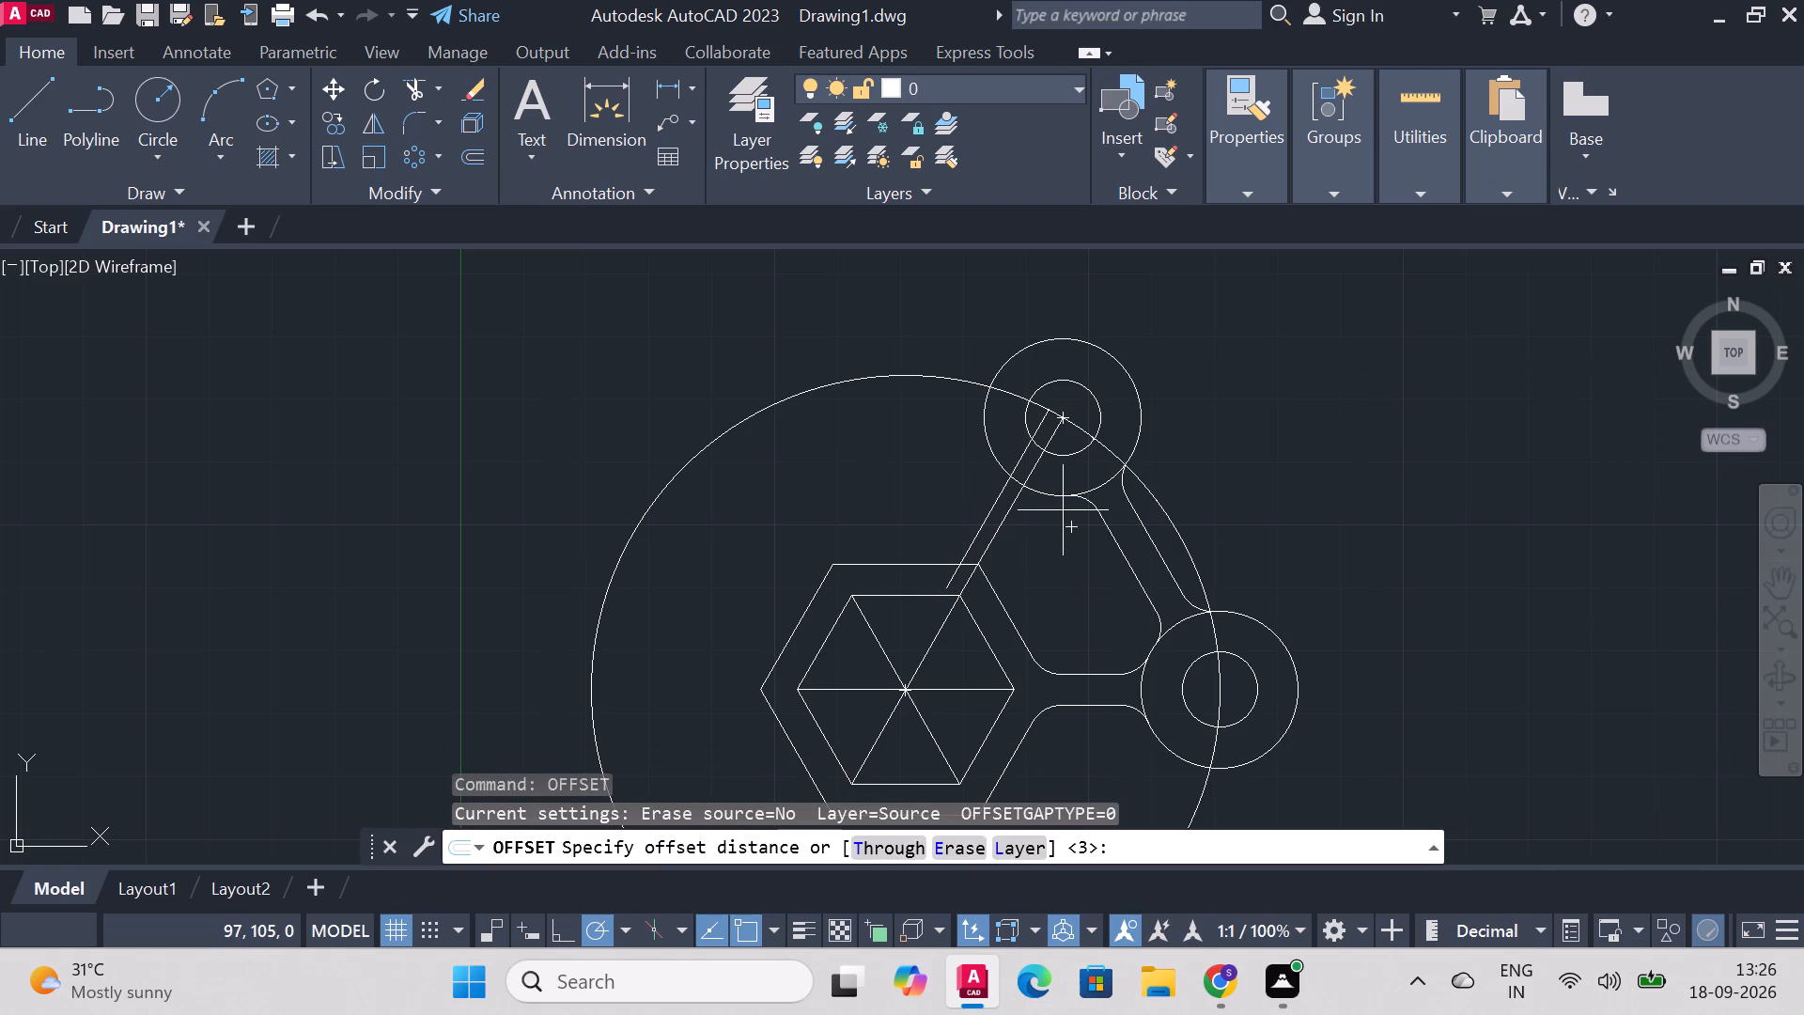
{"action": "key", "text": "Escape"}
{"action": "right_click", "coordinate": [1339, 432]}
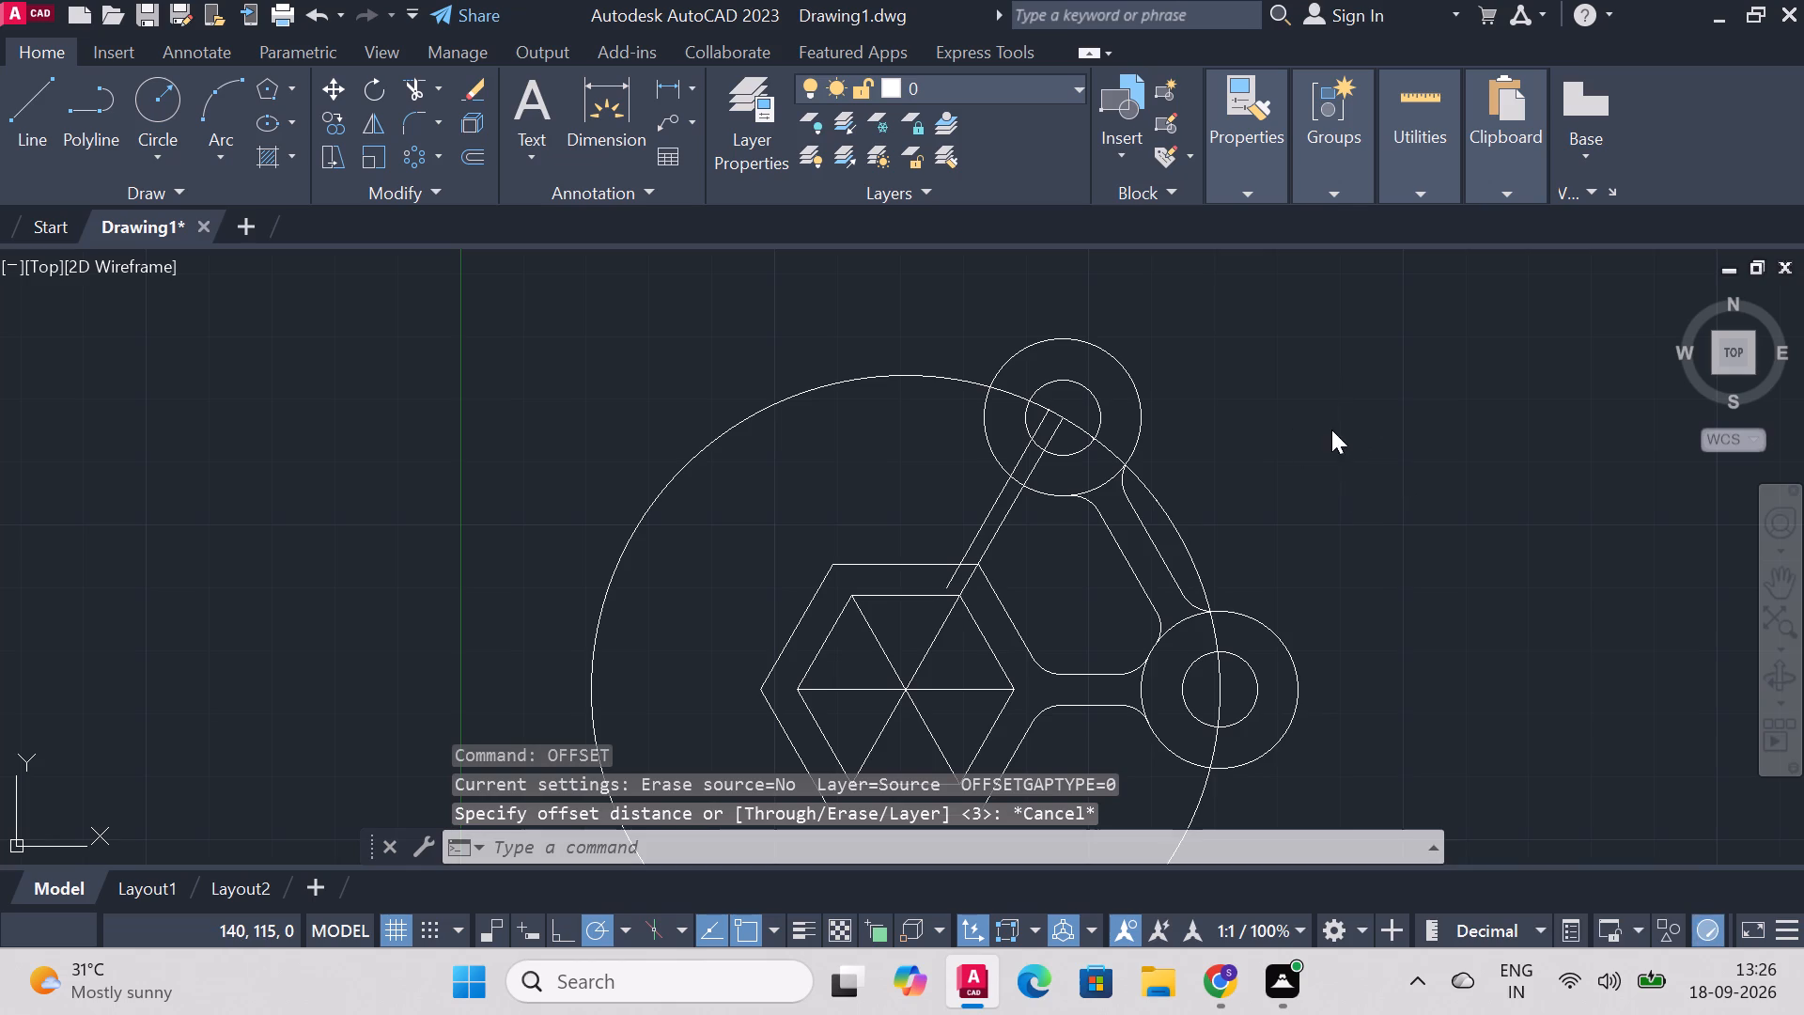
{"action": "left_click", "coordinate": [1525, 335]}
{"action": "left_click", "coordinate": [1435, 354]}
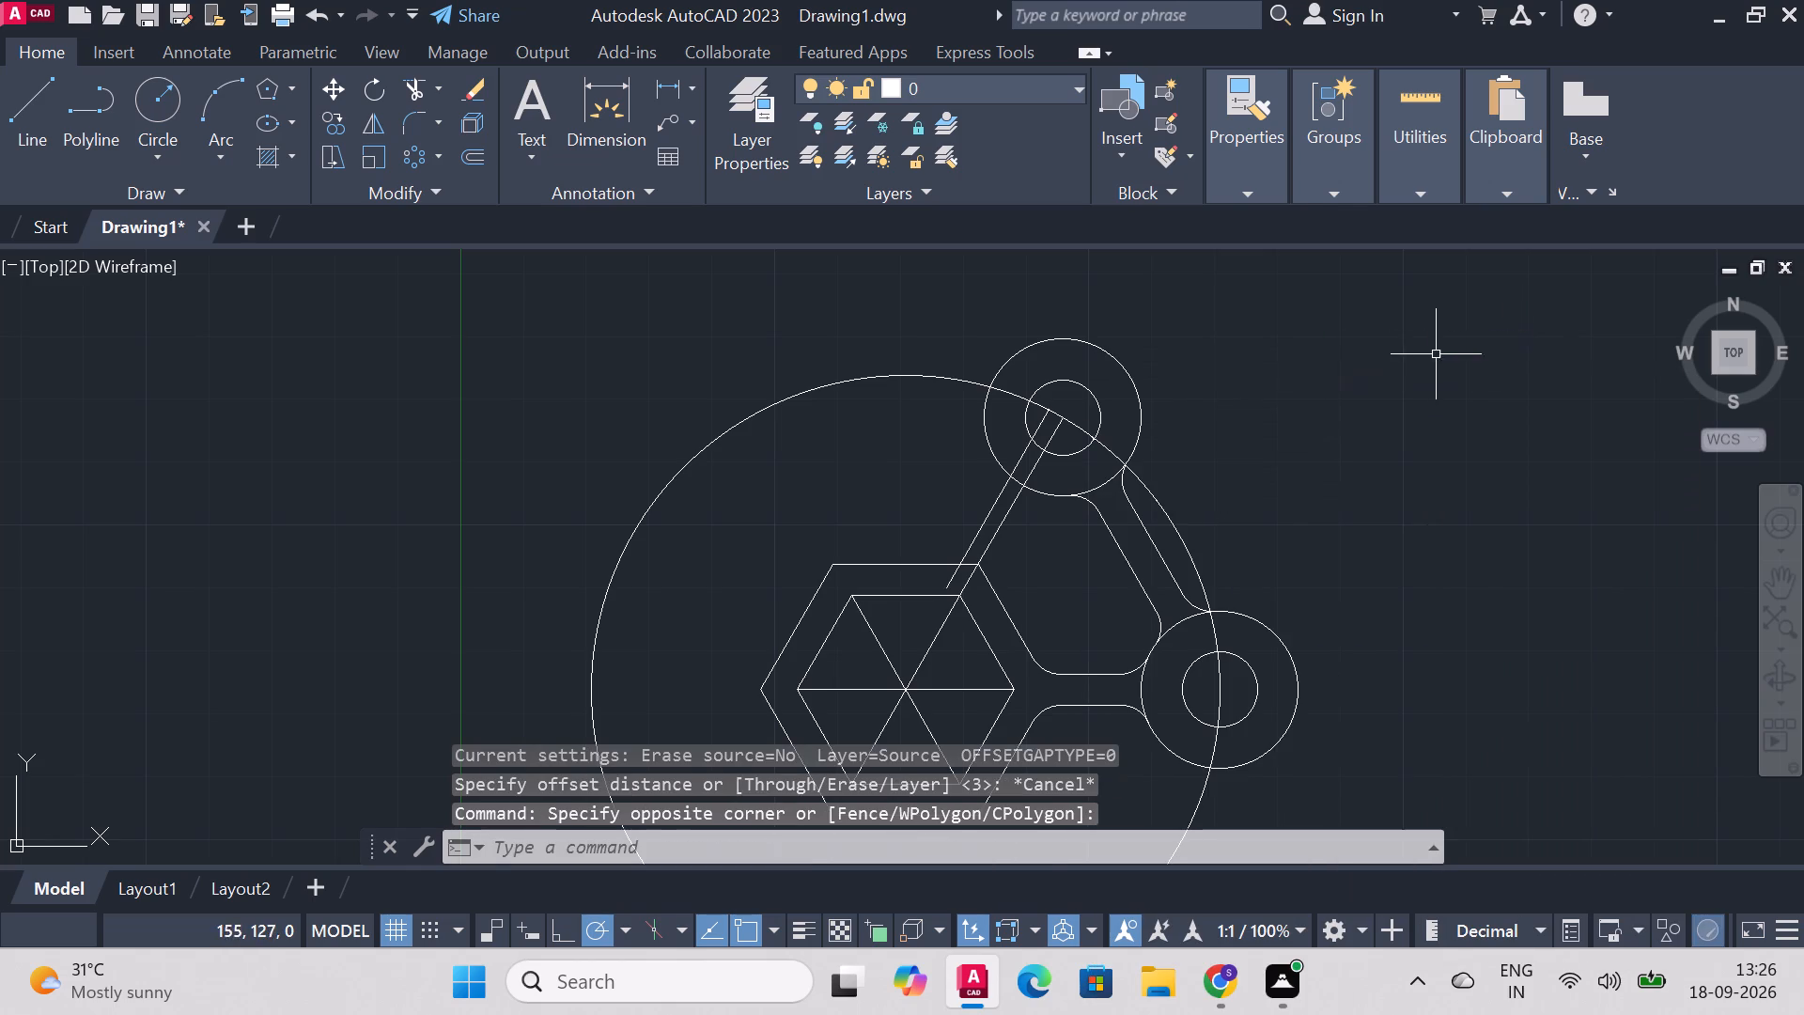
Offset the slanted centre line by 2.5 towards its lower-right side.
{"action": "left_click", "coordinate": [996, 540]}
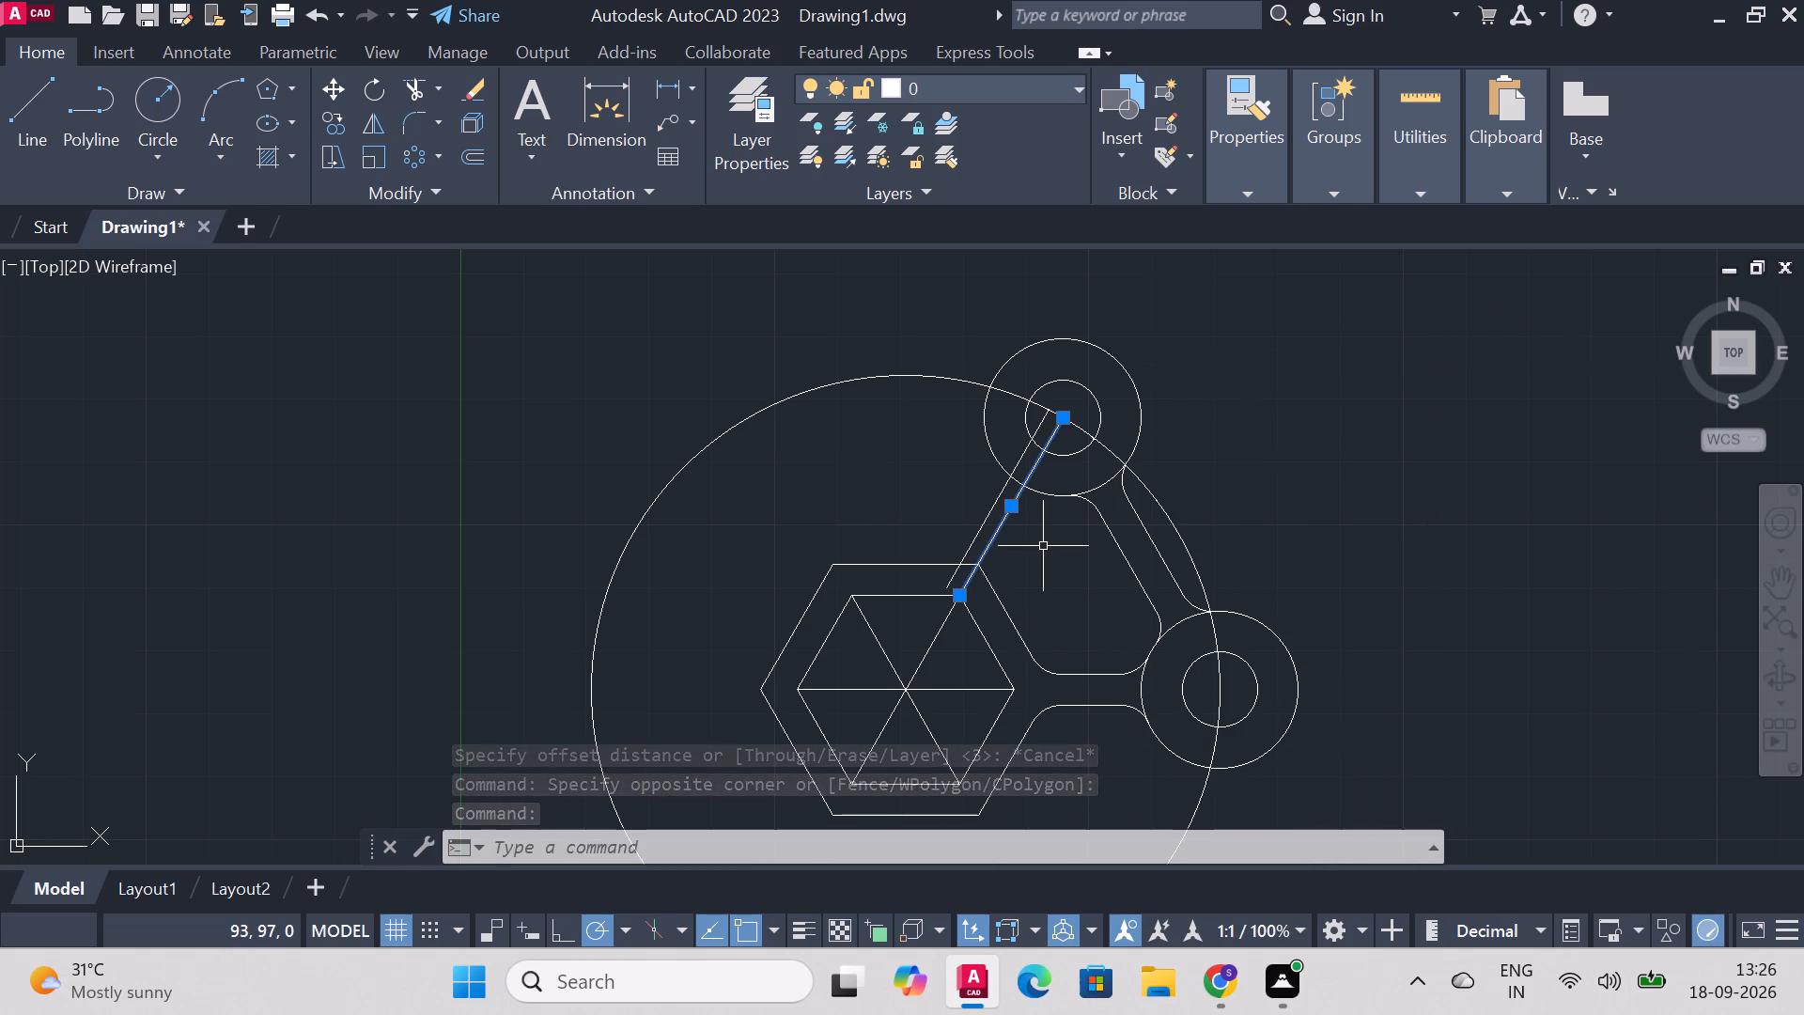
{"action": "key", "text": "o"}
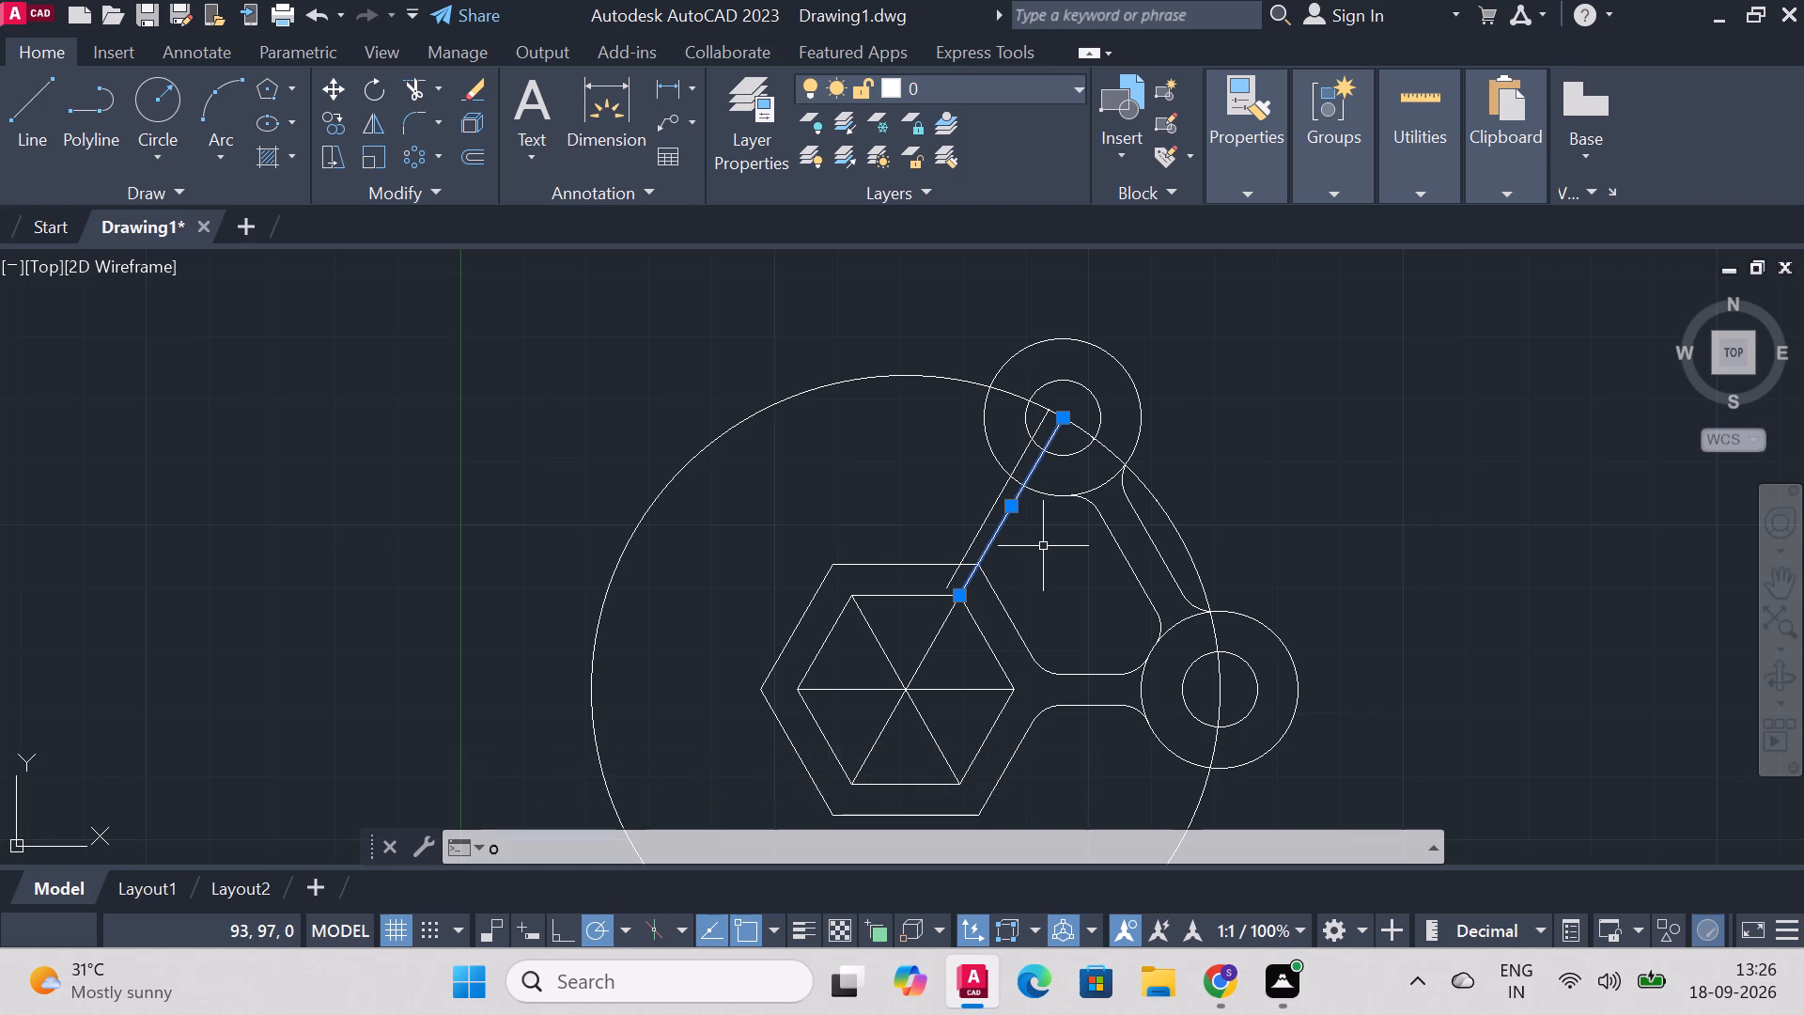
{"action": "key", "text": "Return"}
{"action": "type", "text": "2."}
{"action": "key", "text": "5"}
{"action": "key", "text": "Return"}
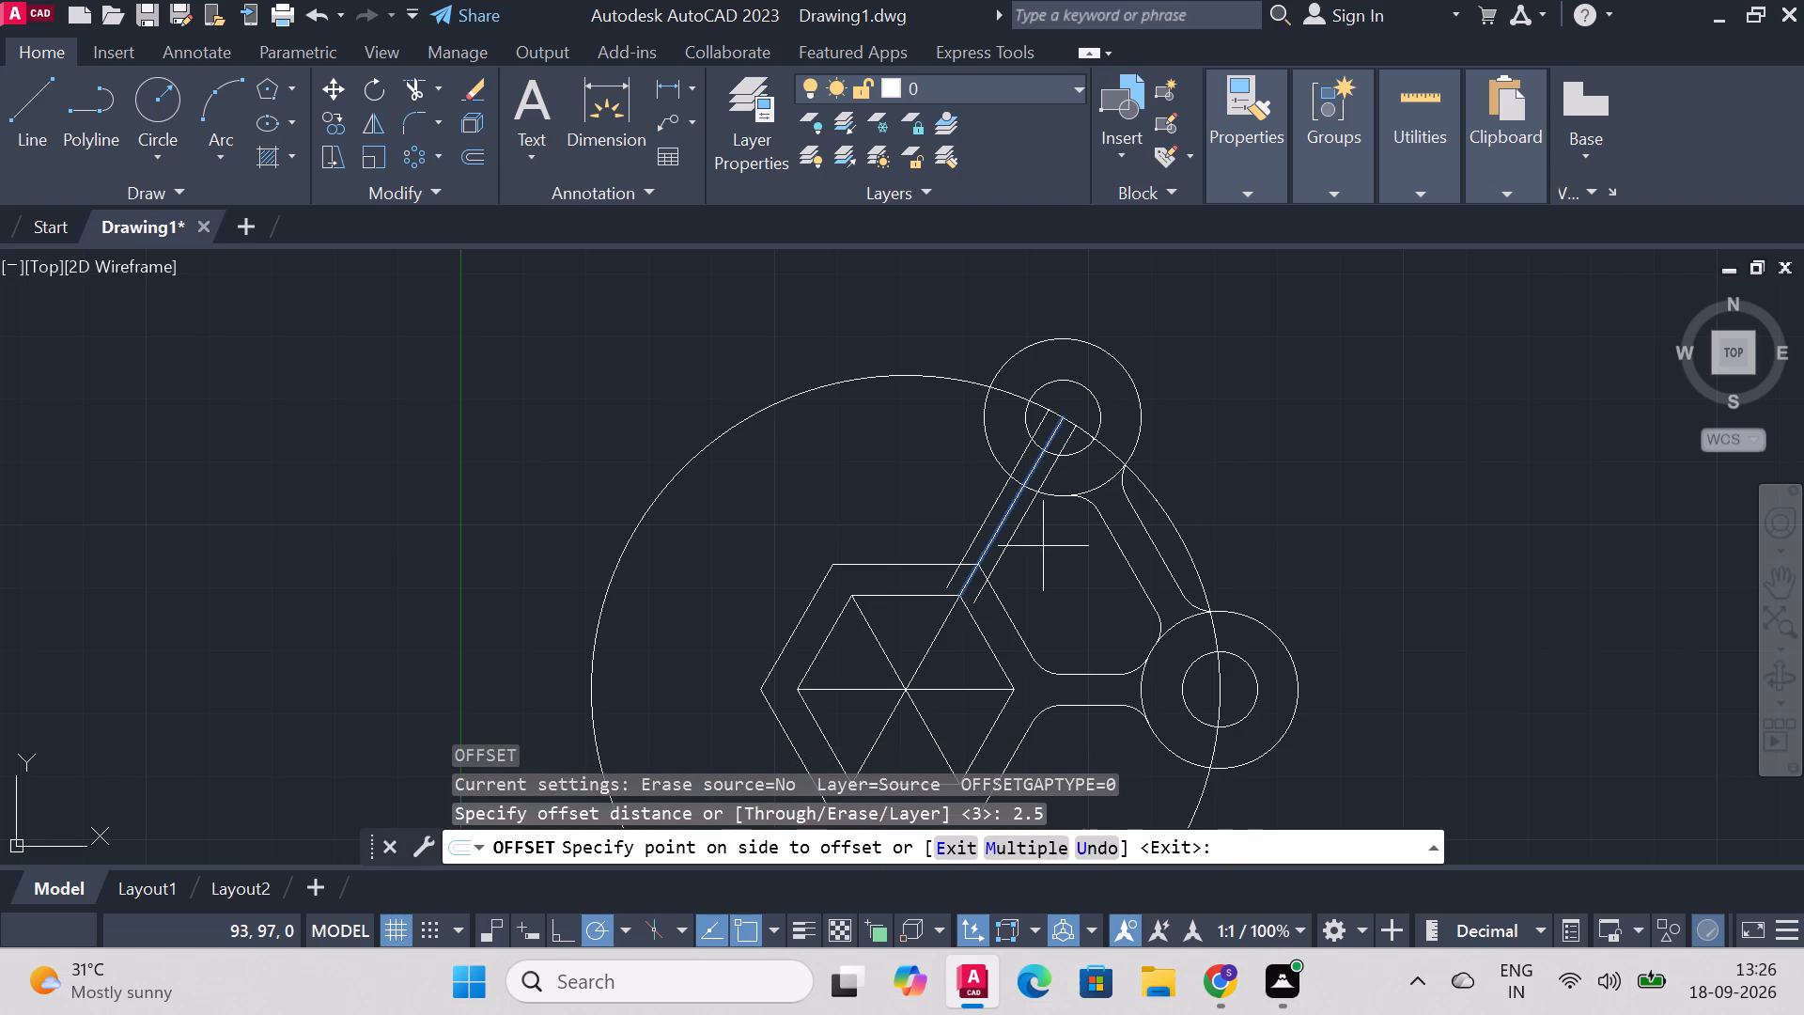
{"action": "left_click", "coordinate": [1080, 564]}
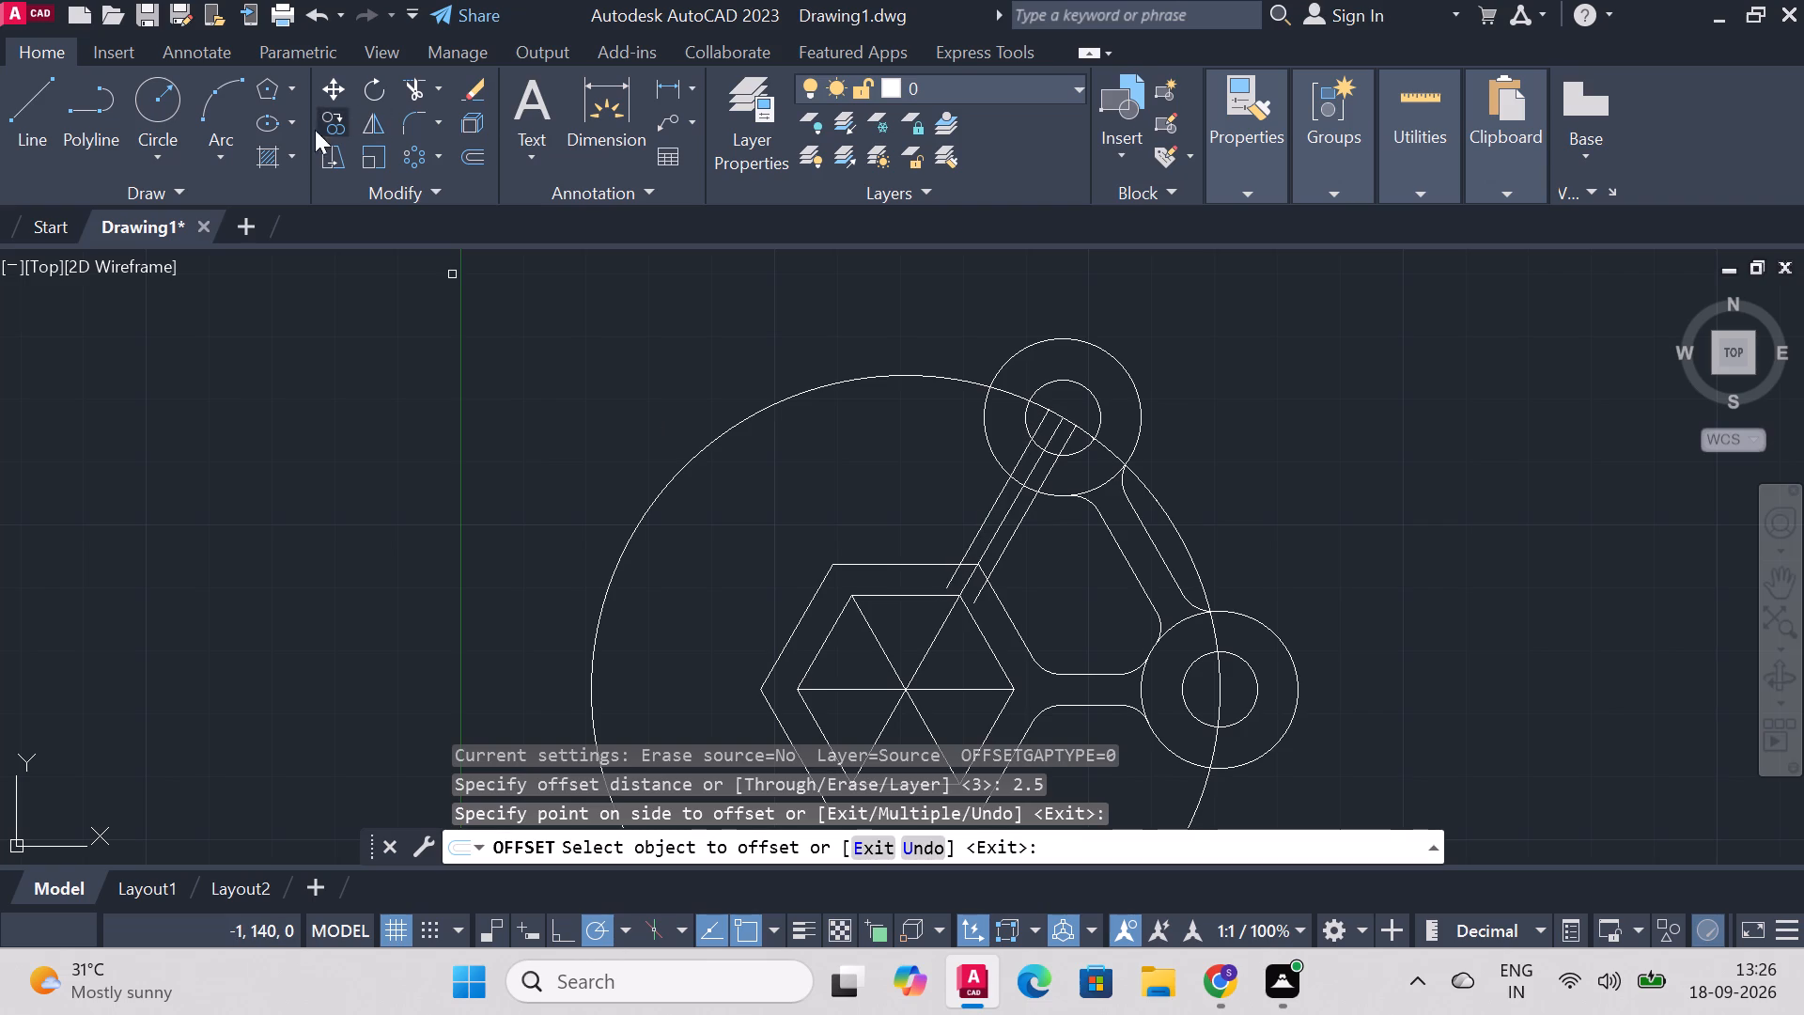
Trim the slanted centre line and its two offset lines back to the outer hexagon, removing their ends inside it.
{"action": "left_click", "coordinate": [412, 85]}
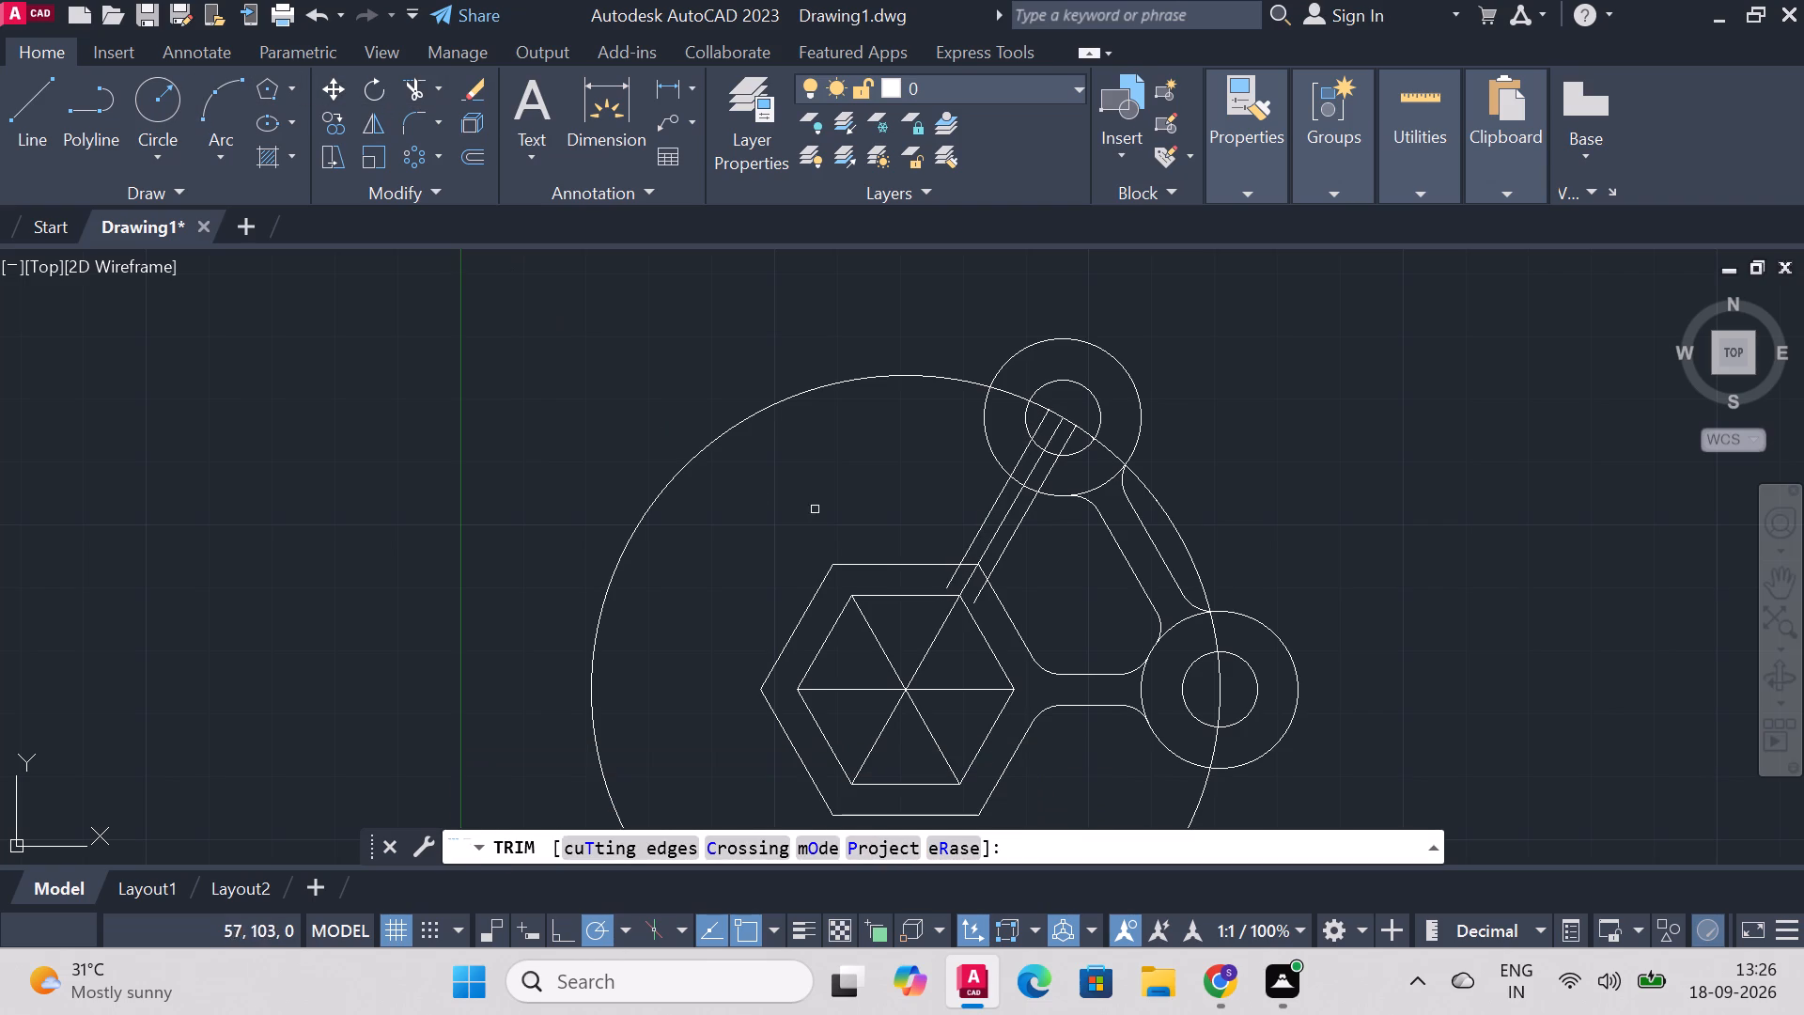
{"action": "left_click", "coordinate": [950, 586]}
{"action": "left_click", "coordinate": [981, 597]}
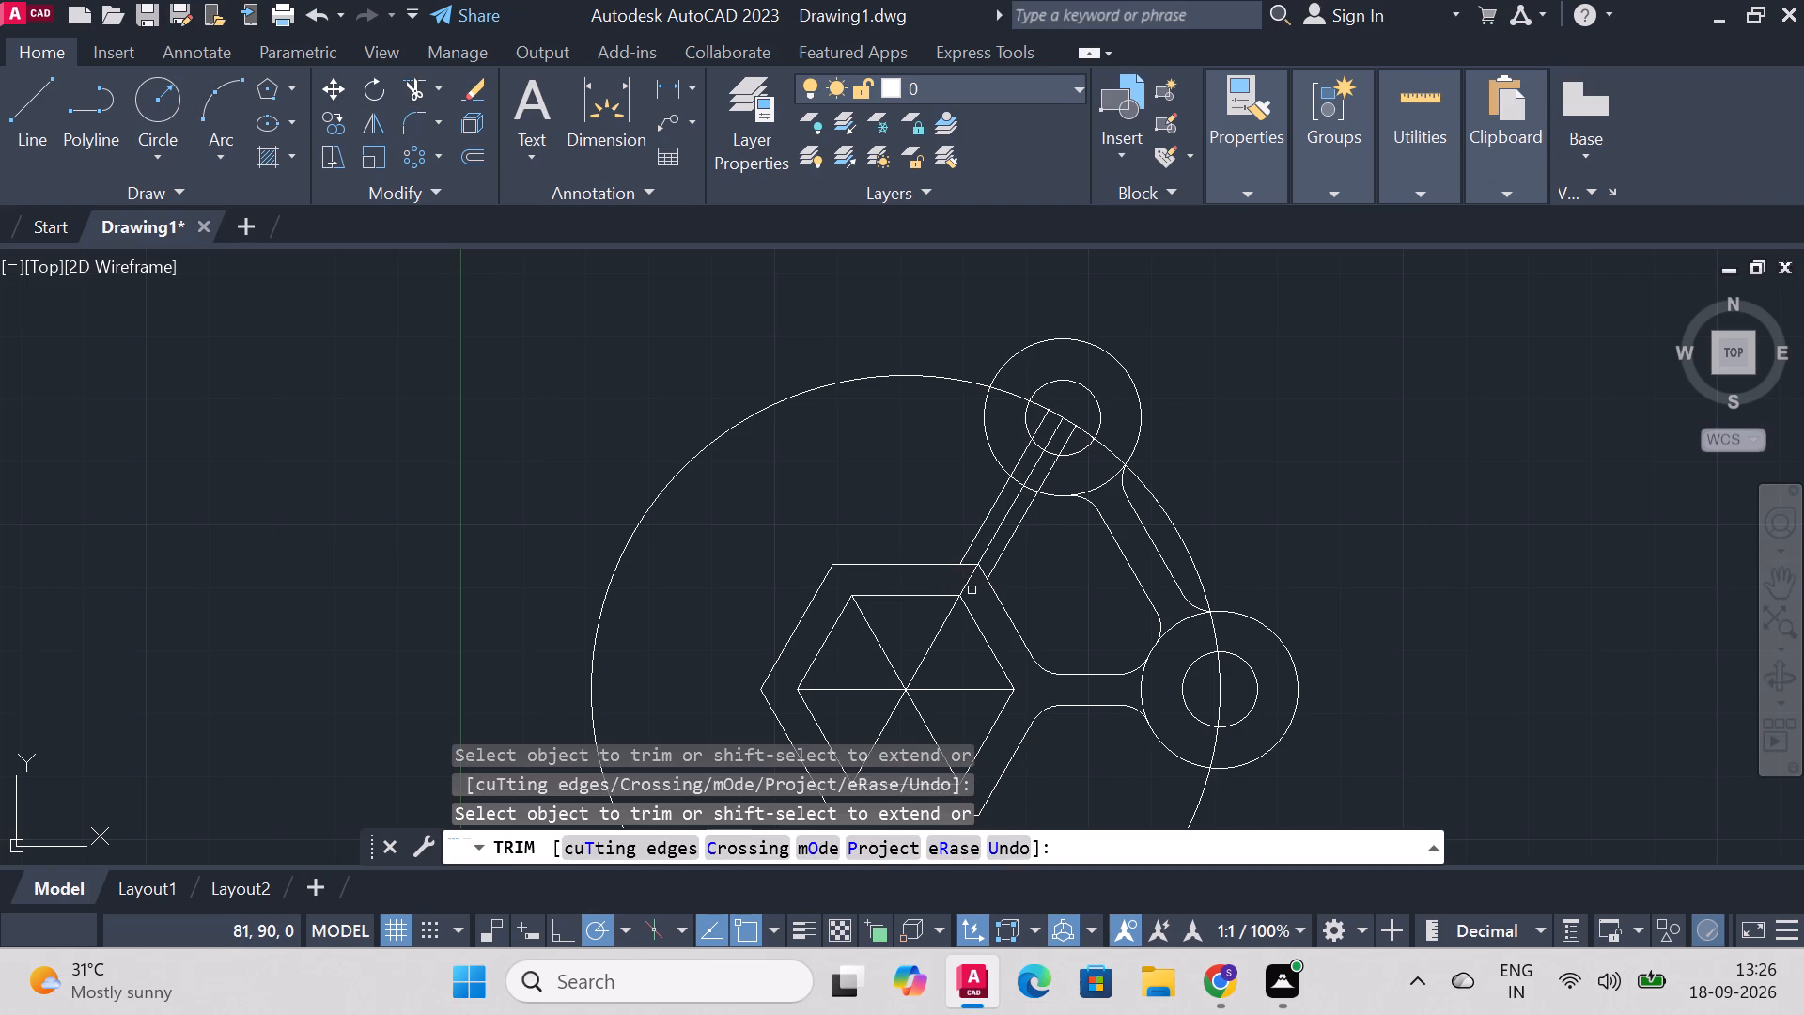
{"action": "double_click", "coordinate": [972, 590]}
{"action": "left_click", "coordinate": [960, 582]}
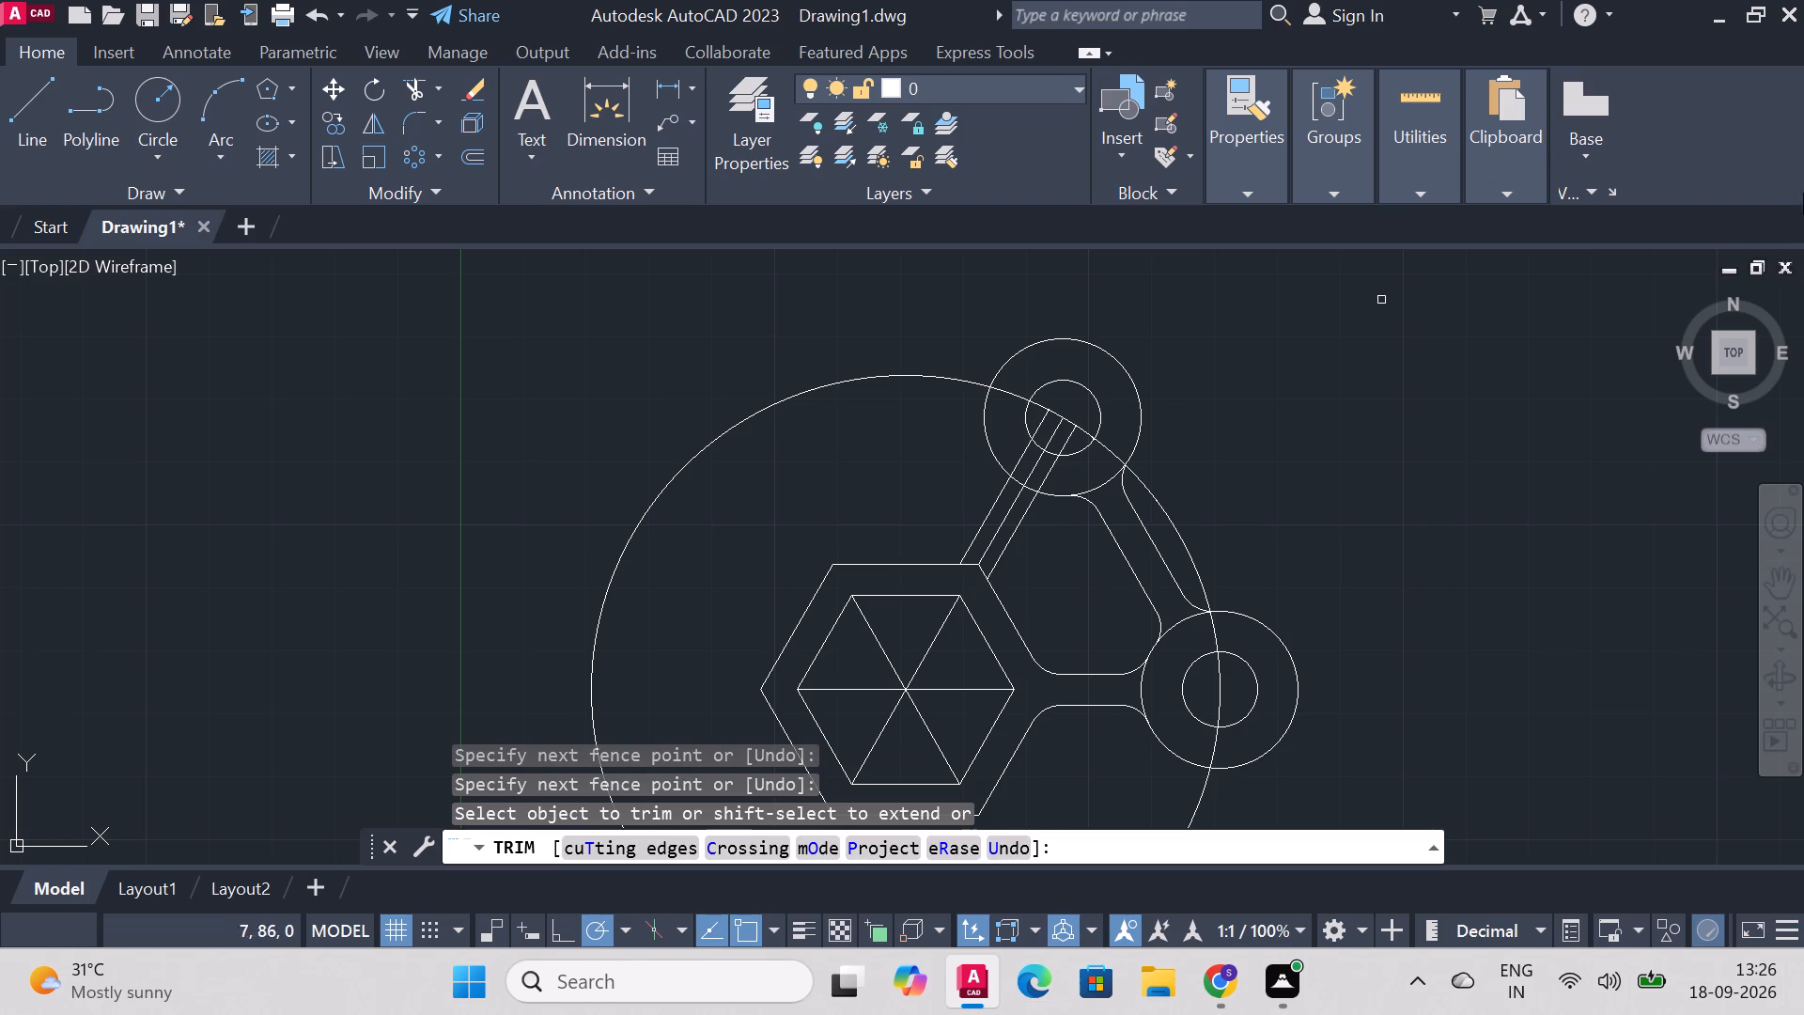
Trim away the portions of the three slanted arm lines that lie inside the upper circle pair.
{"action": "left_click", "coordinate": [1018, 461]}
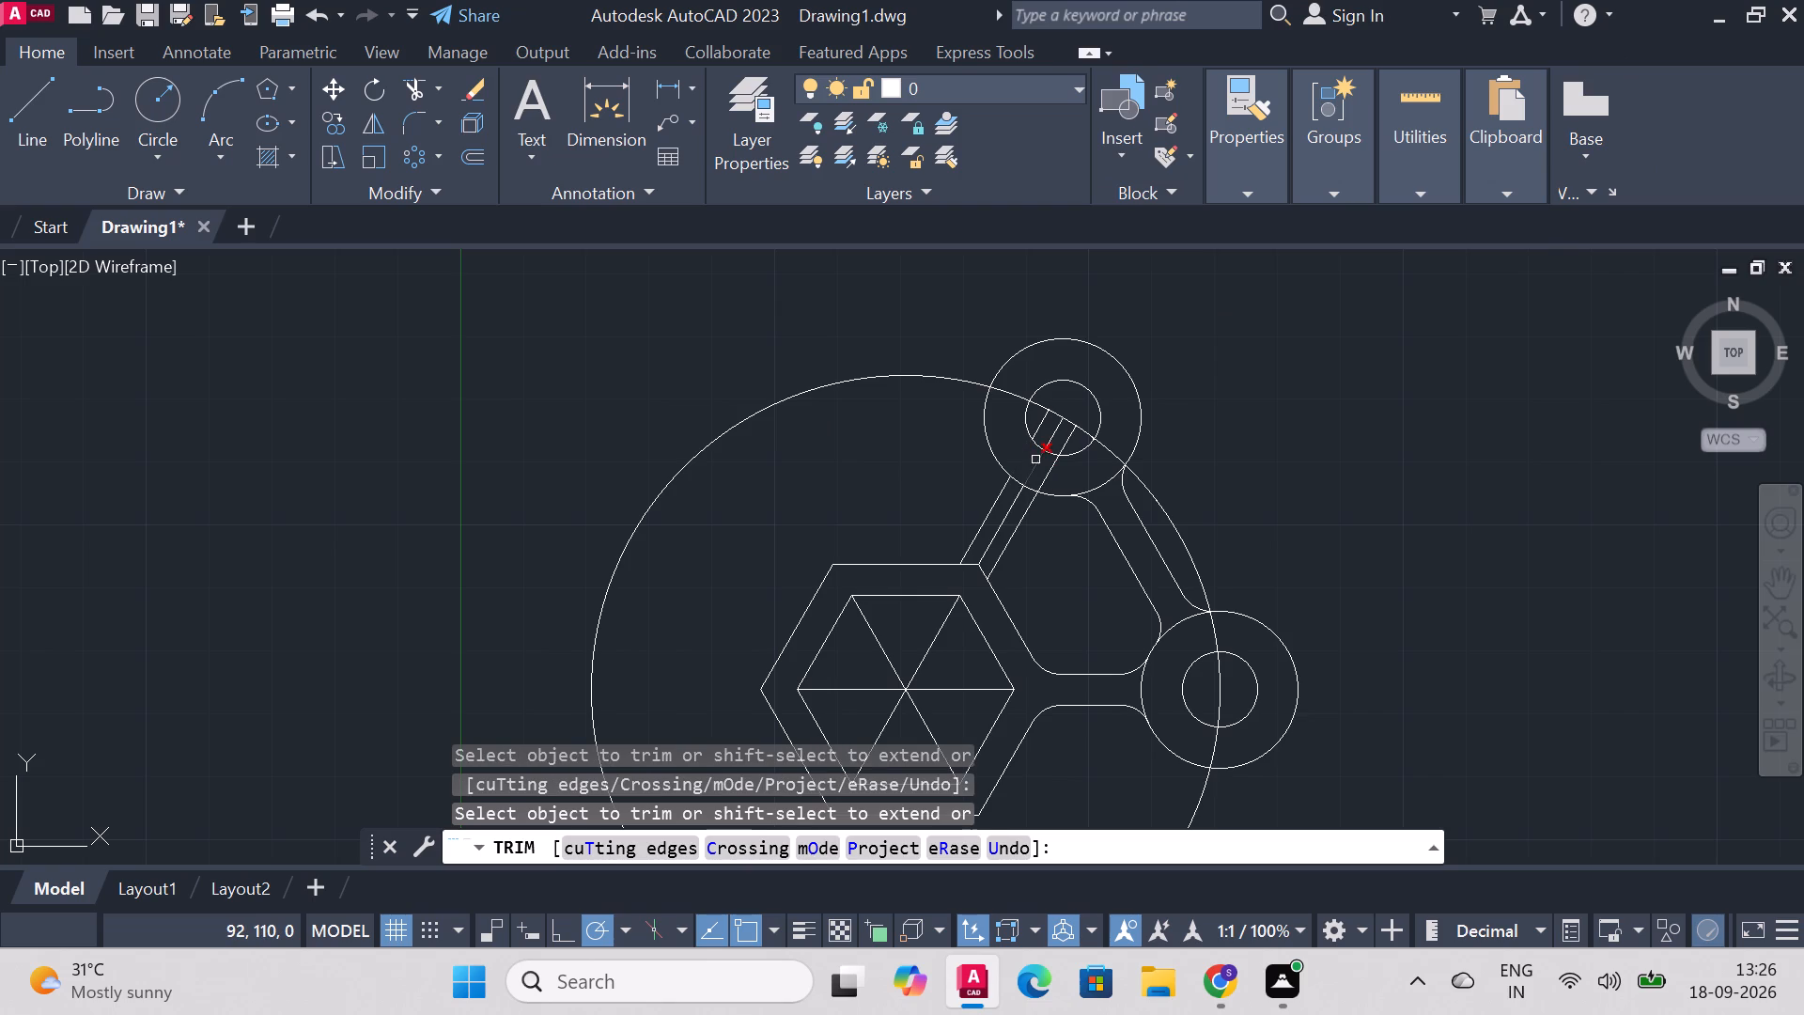
{"action": "left_click", "coordinate": [1035, 460]}
{"action": "left_click", "coordinate": [1044, 476]}
{"action": "left_click", "coordinate": [1050, 439]}
{"action": "left_click", "coordinate": [1044, 428]}
{"action": "left_click", "coordinate": [1069, 445]}
Trim away the arm's slanted centre line and the outer hexagon's corner between the two arm edges.
{"action": "left_click", "coordinate": [972, 564]}
{"action": "left_click", "coordinate": [988, 556]}
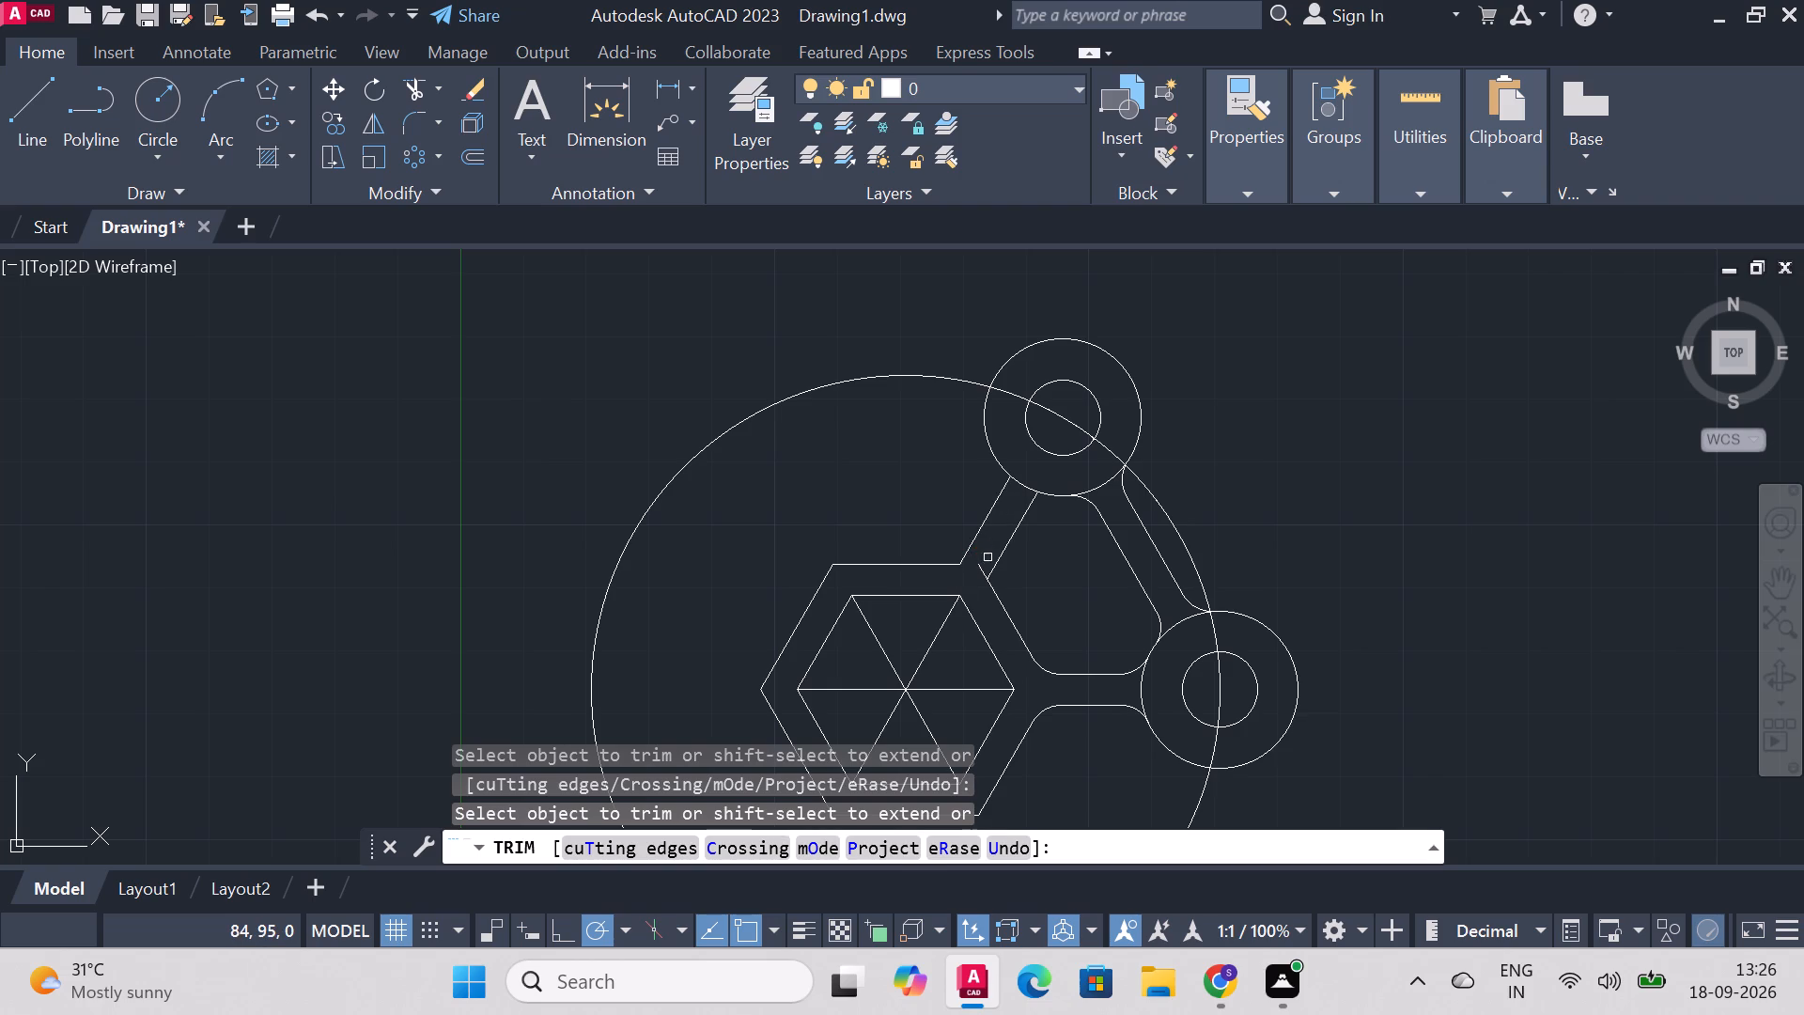
{"action": "left_click", "coordinate": [981, 565]}
Fillet both corners where the upper arm's edges meet the outer hexagon.
{"action": "left_click", "coordinate": [414, 121]}
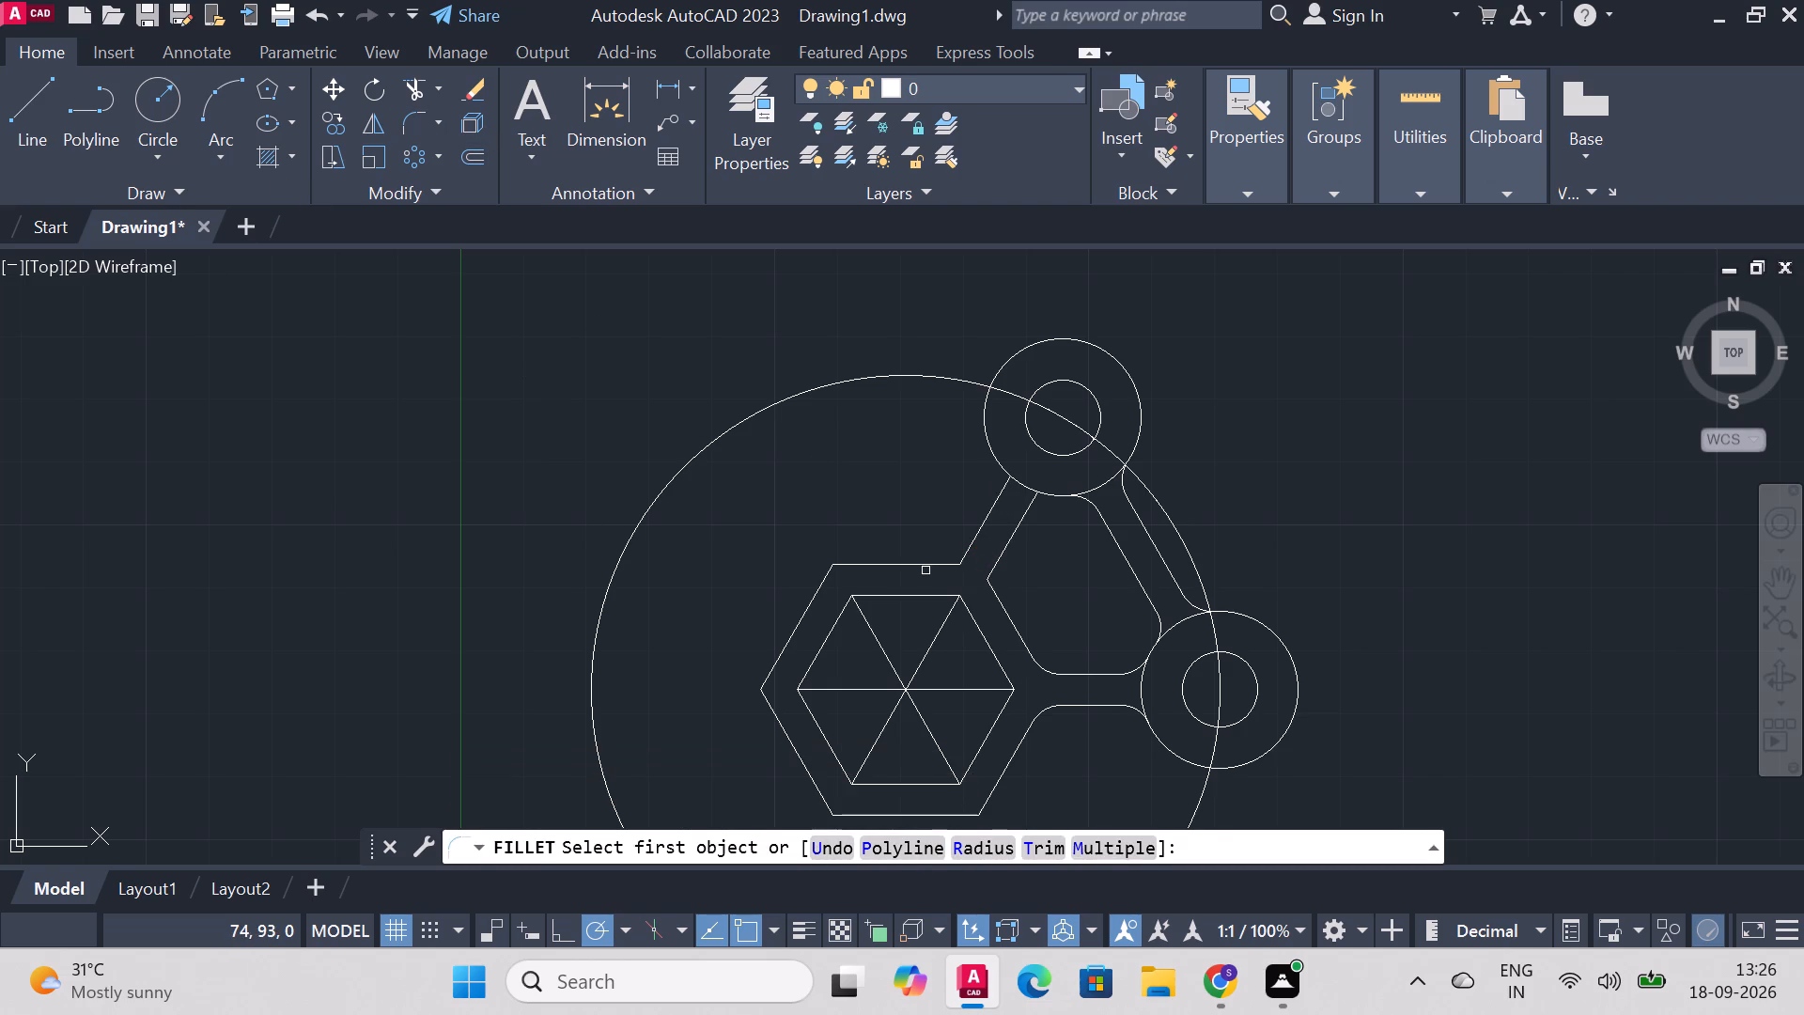
{"action": "left_click", "coordinate": [928, 566]}
{"action": "left_click", "coordinate": [970, 550]}
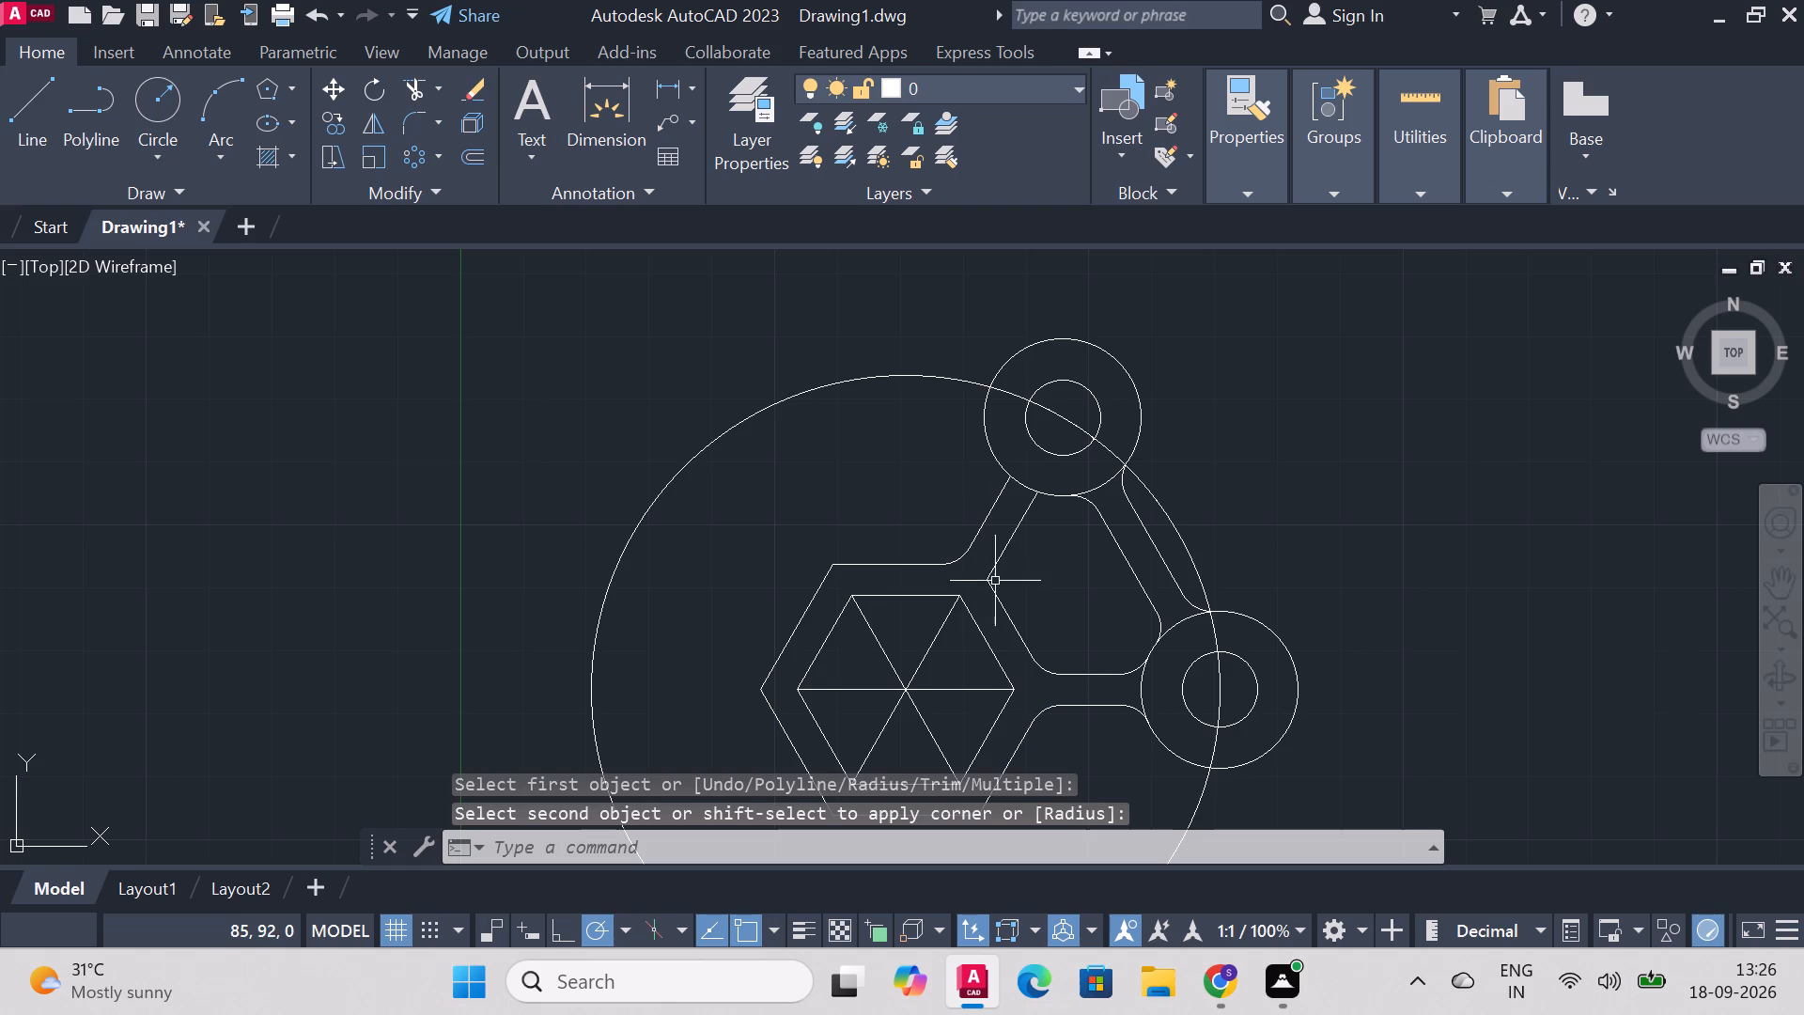
{"action": "right_click", "coordinate": [1454, 411]}
{"action": "left_click", "coordinate": [1524, 388]}
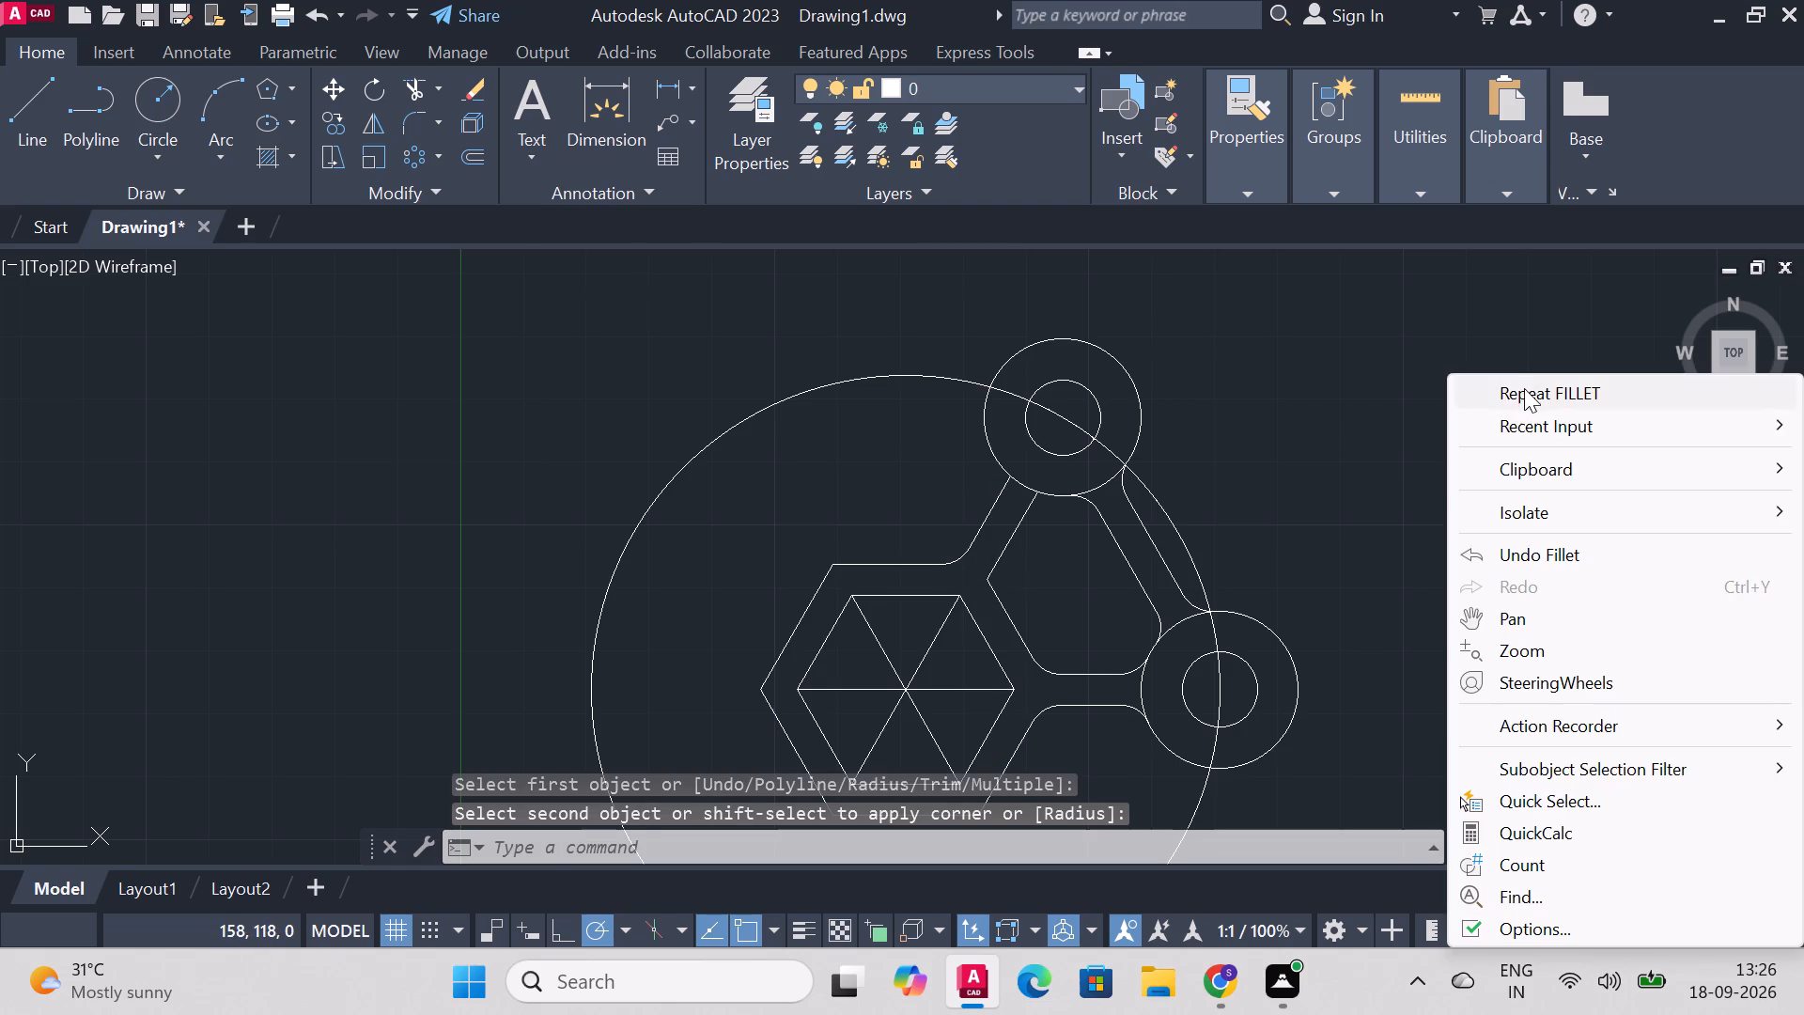
{"action": "left_click", "coordinate": [1000, 595]}
{"action": "left_click", "coordinate": [995, 567]}
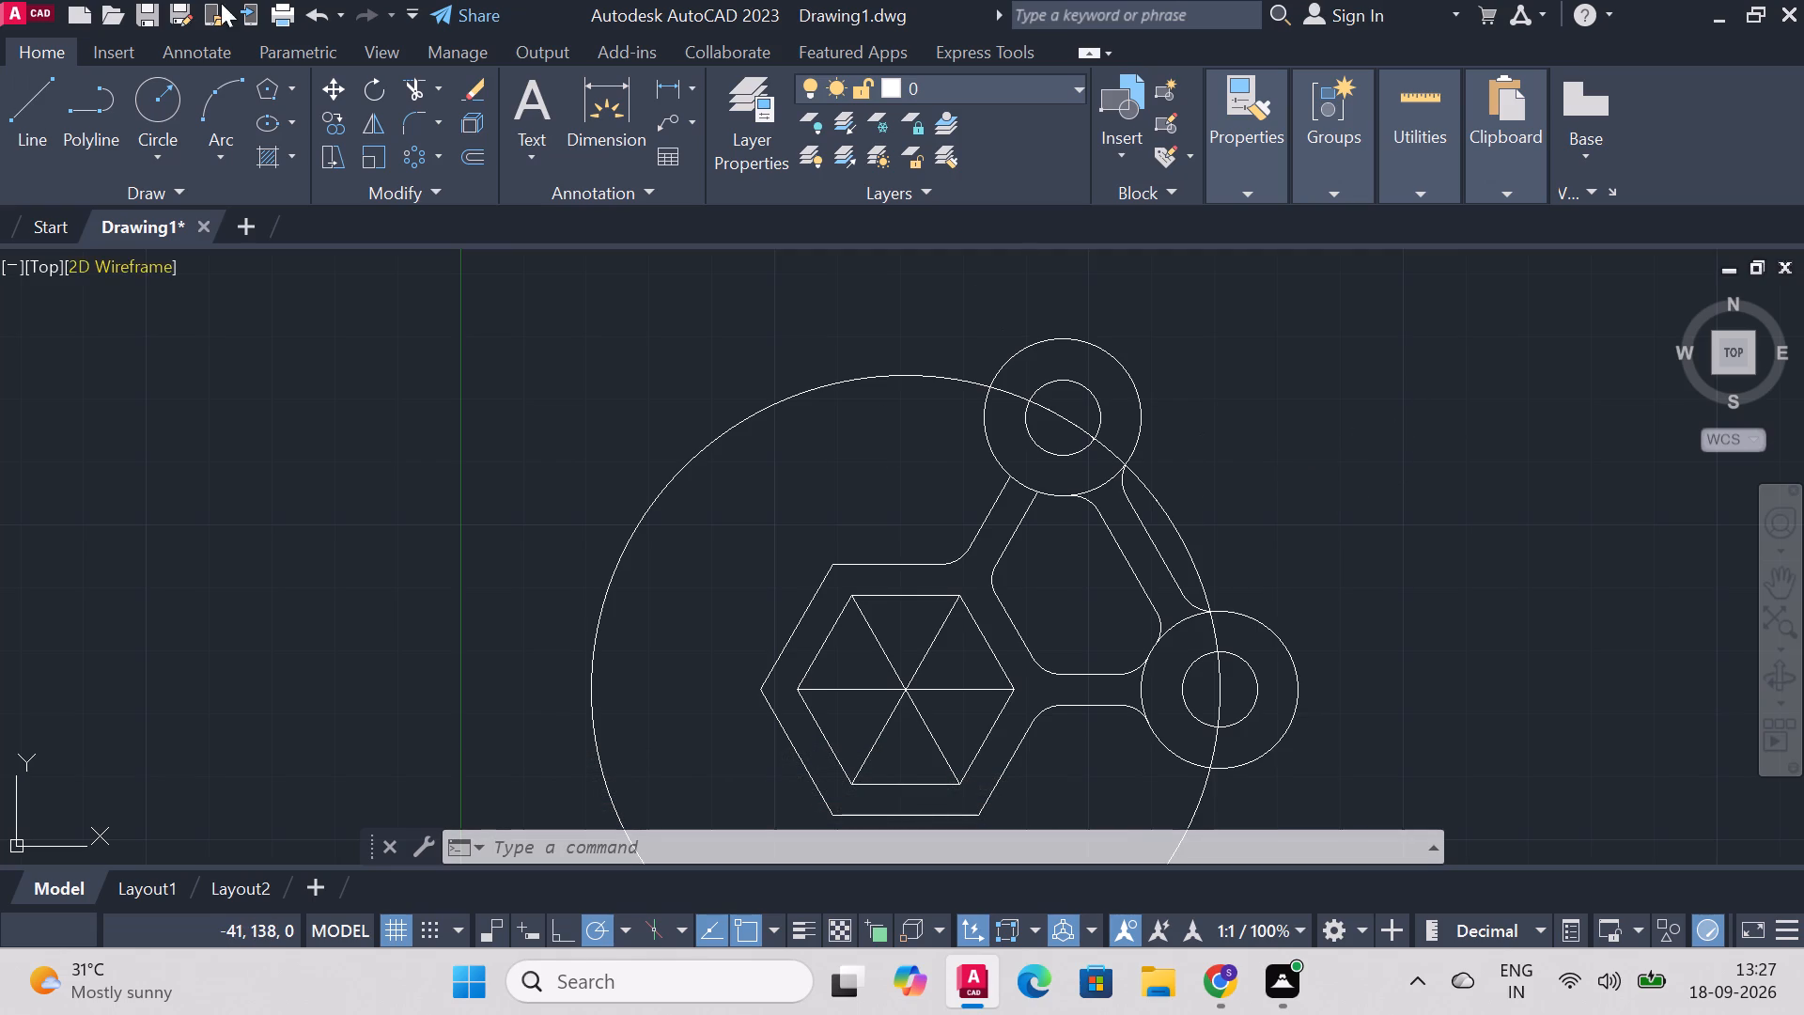
Draw a line from the inner hexagon's upper-left vertex out to the radius-50 circle, in line with the hexagon's diagonal.
{"action": "left_click", "coordinate": [27, 106]}
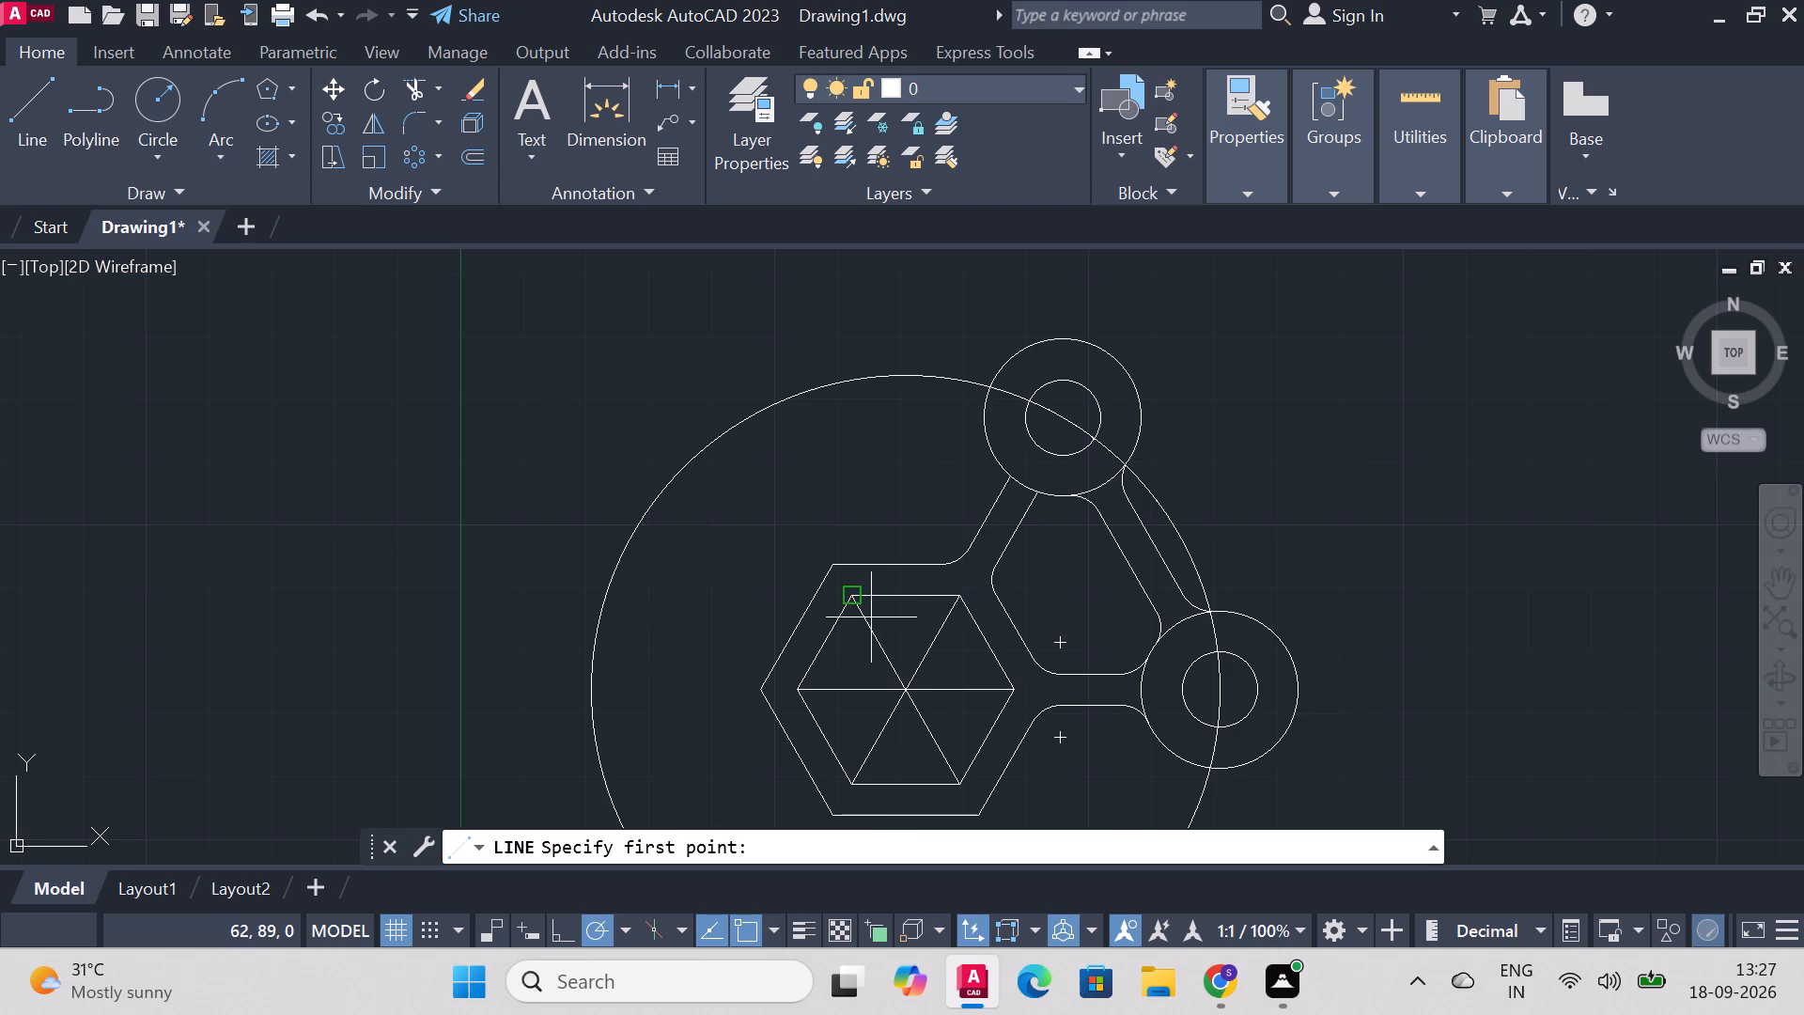
{"action": "left_click", "coordinate": [851, 601]}
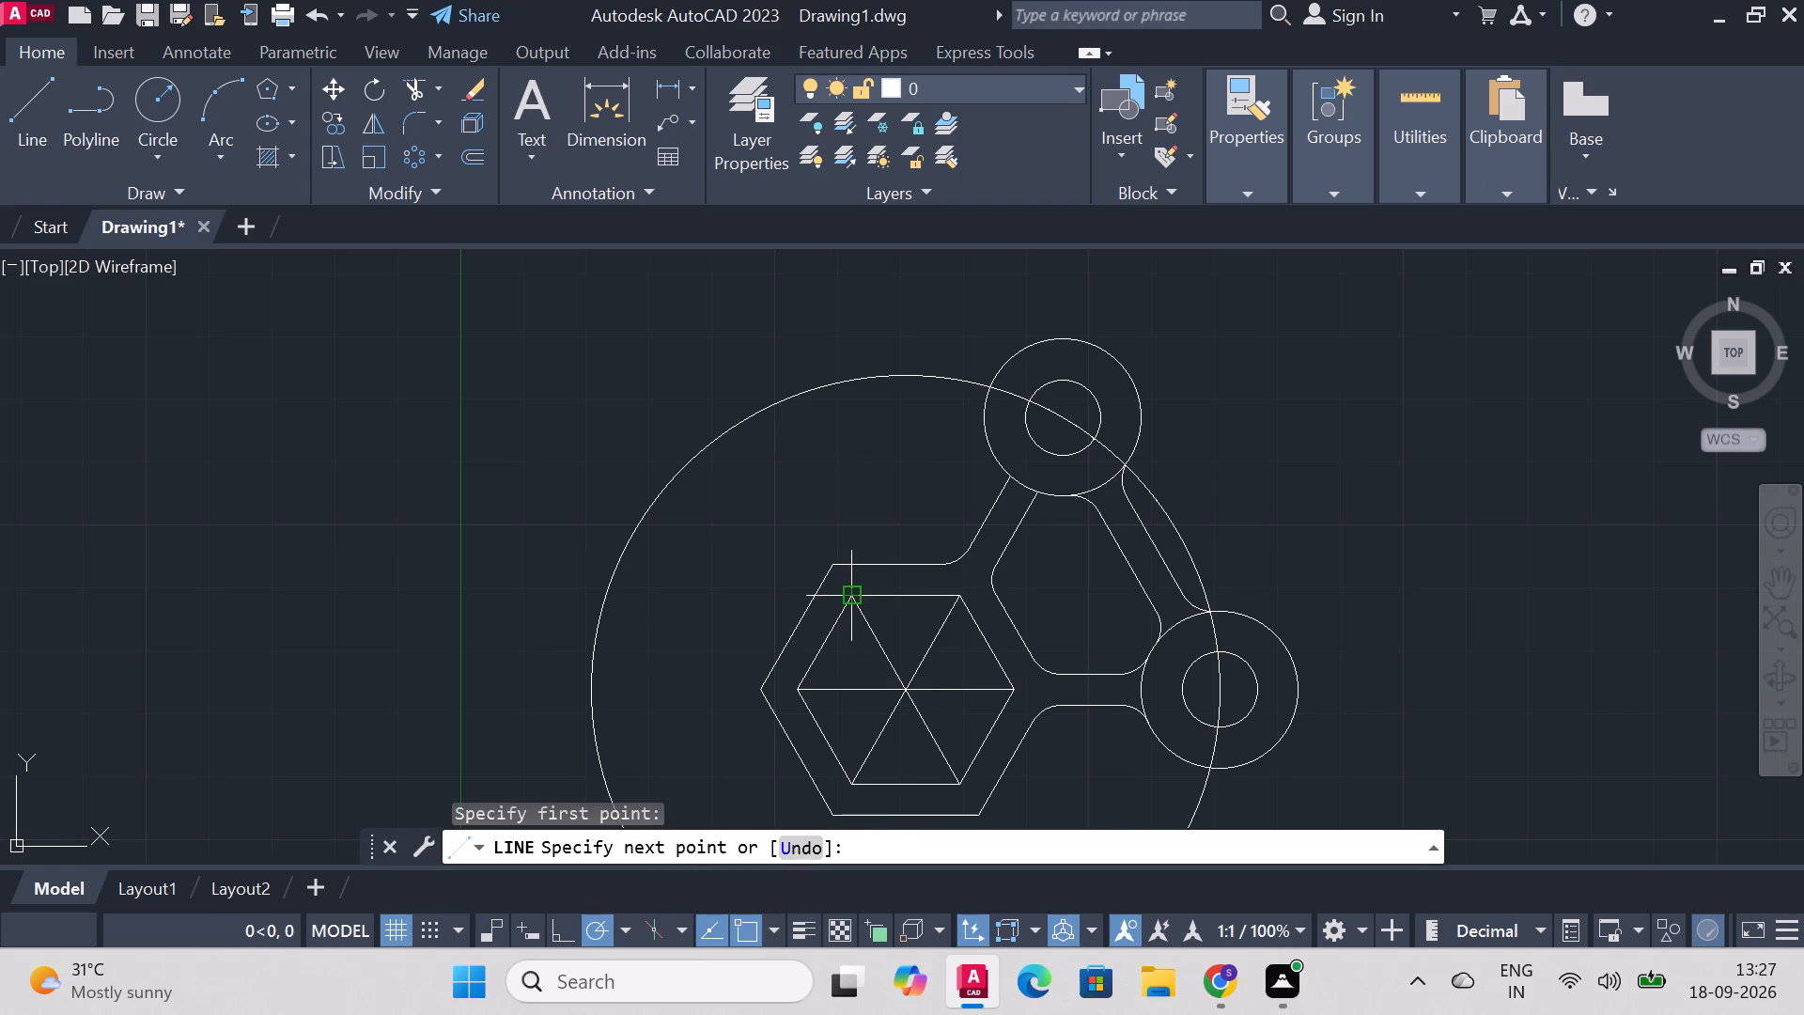
{"action": "left_click", "coordinate": [749, 415]}
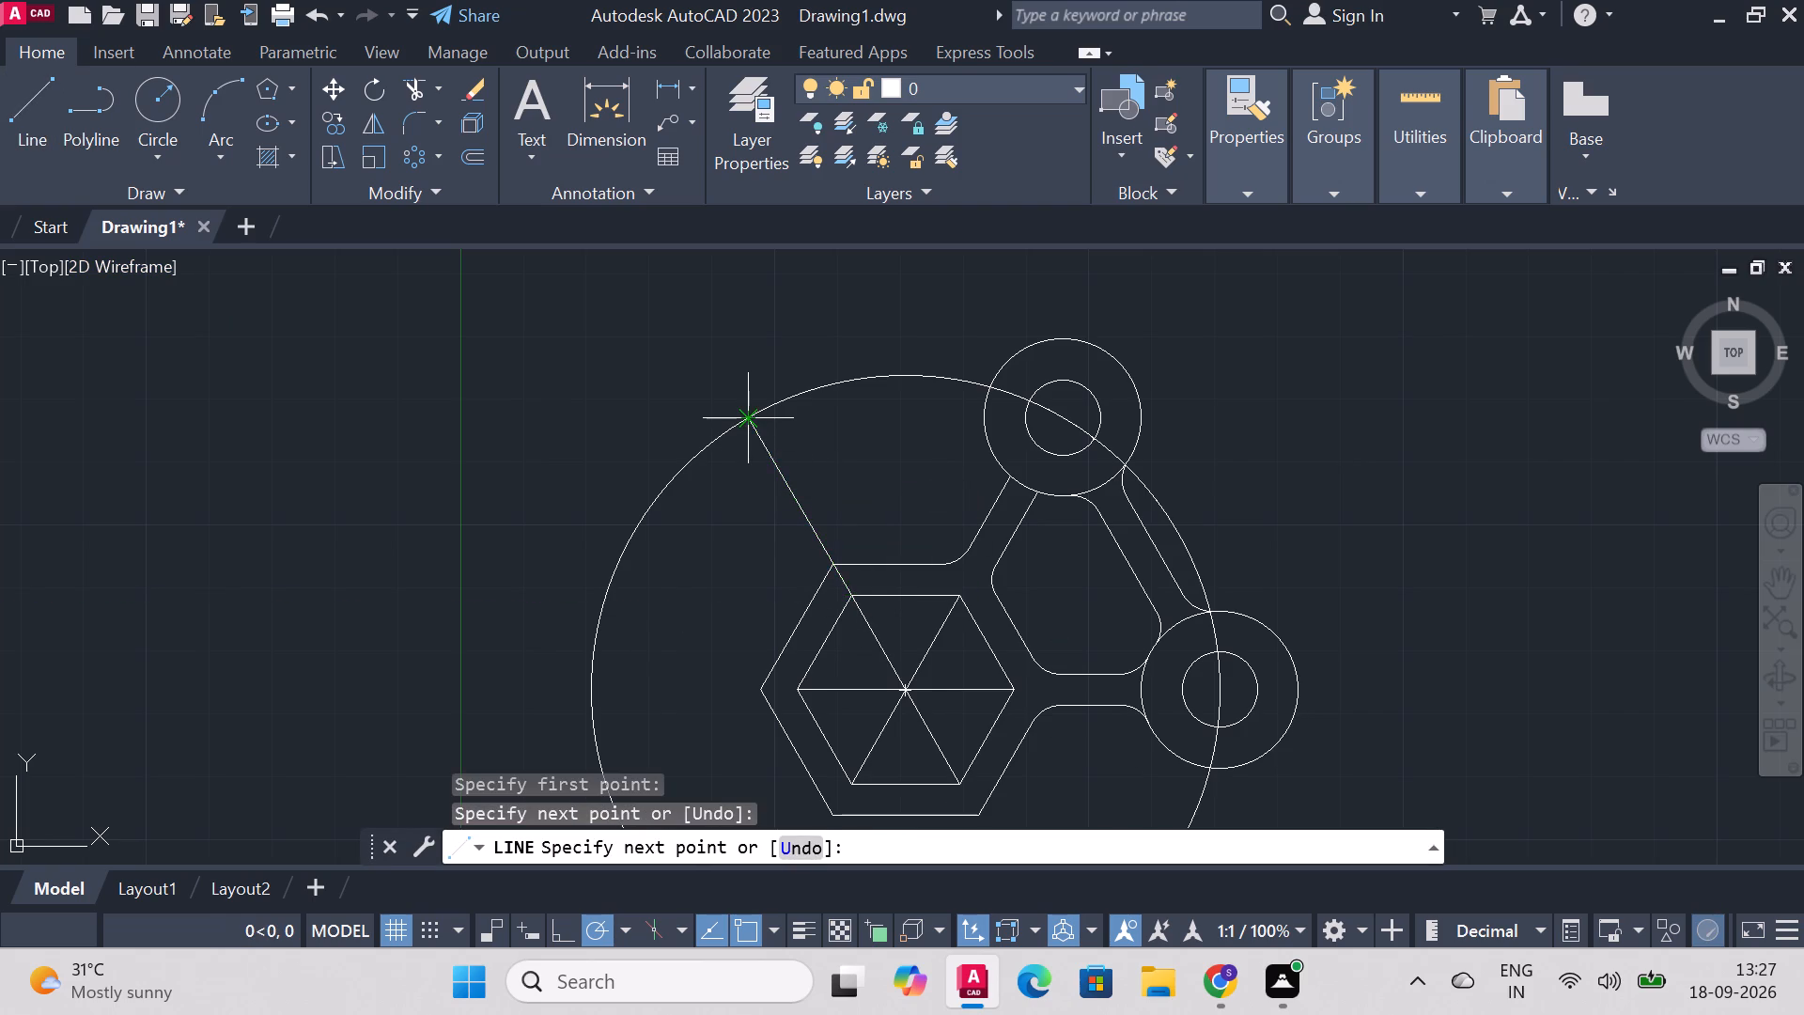
{"action": "right_click", "coordinate": [749, 415]}
{"action": "left_click", "coordinate": [801, 433]}
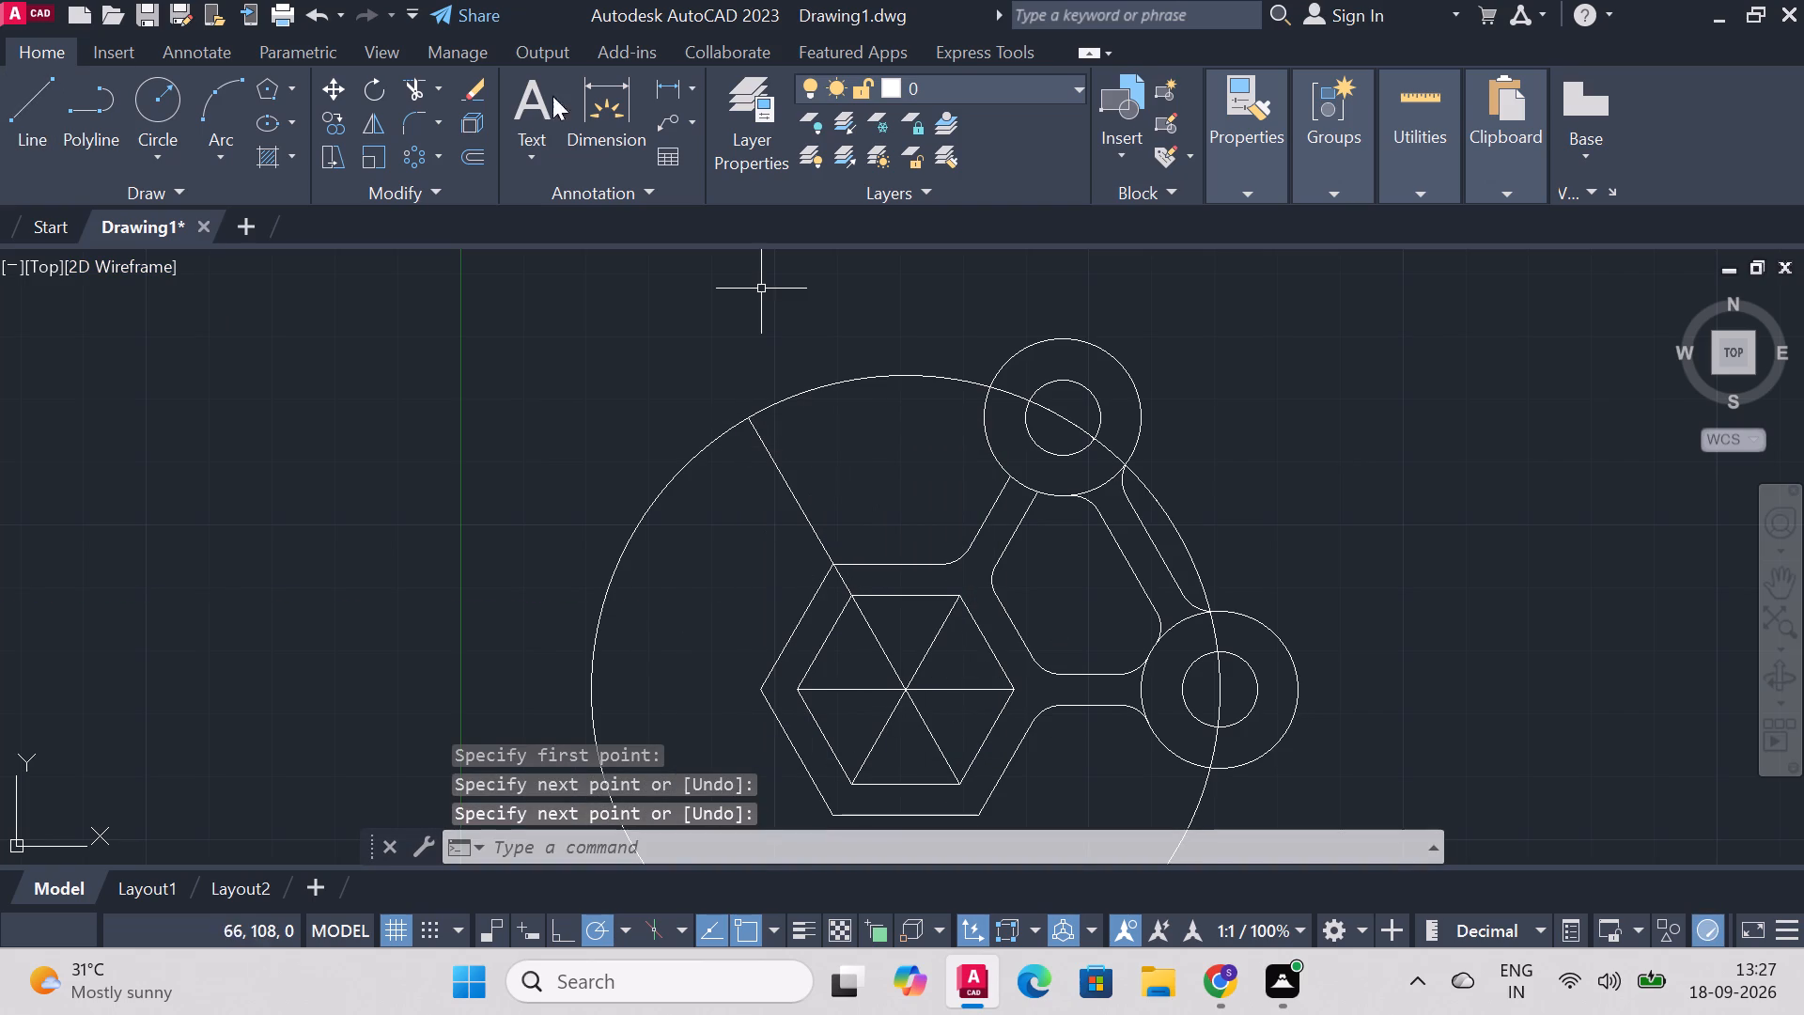
Draw a horizontal line from the inner hexagon's left vertex out to the radius-50 circle.
{"action": "scroll", "coordinate": [1189, 559], "scroll_direction": "down", "scroll_amount": 3}
{"action": "scroll", "coordinate": [1230, 660], "scroll_direction": "up", "scroll_amount": 1}
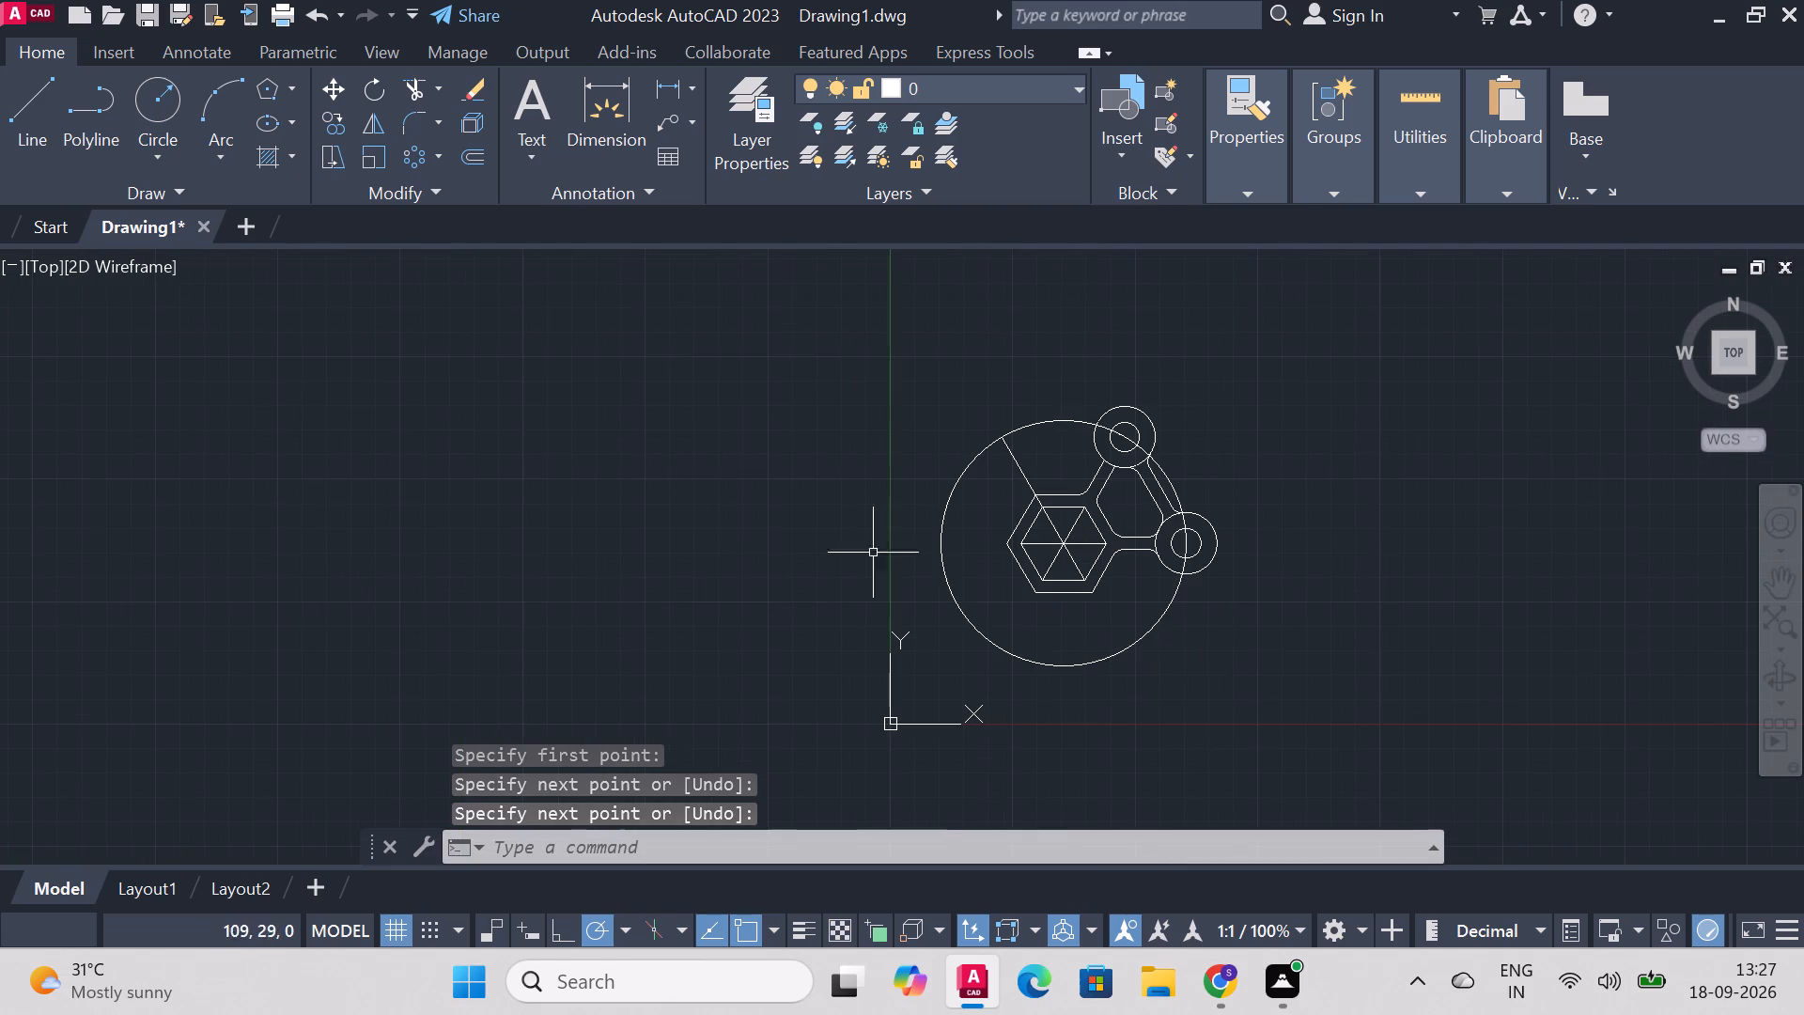
{"action": "scroll", "coordinate": [1278, 467], "scroll_direction": "up", "scroll_amount": 2}
{"action": "scroll", "coordinate": [932, 666], "scroll_direction": "down", "scroll_amount": 3}
{"action": "scroll", "coordinate": [769, 709], "scroll_direction": "up", "scroll_amount": 2}
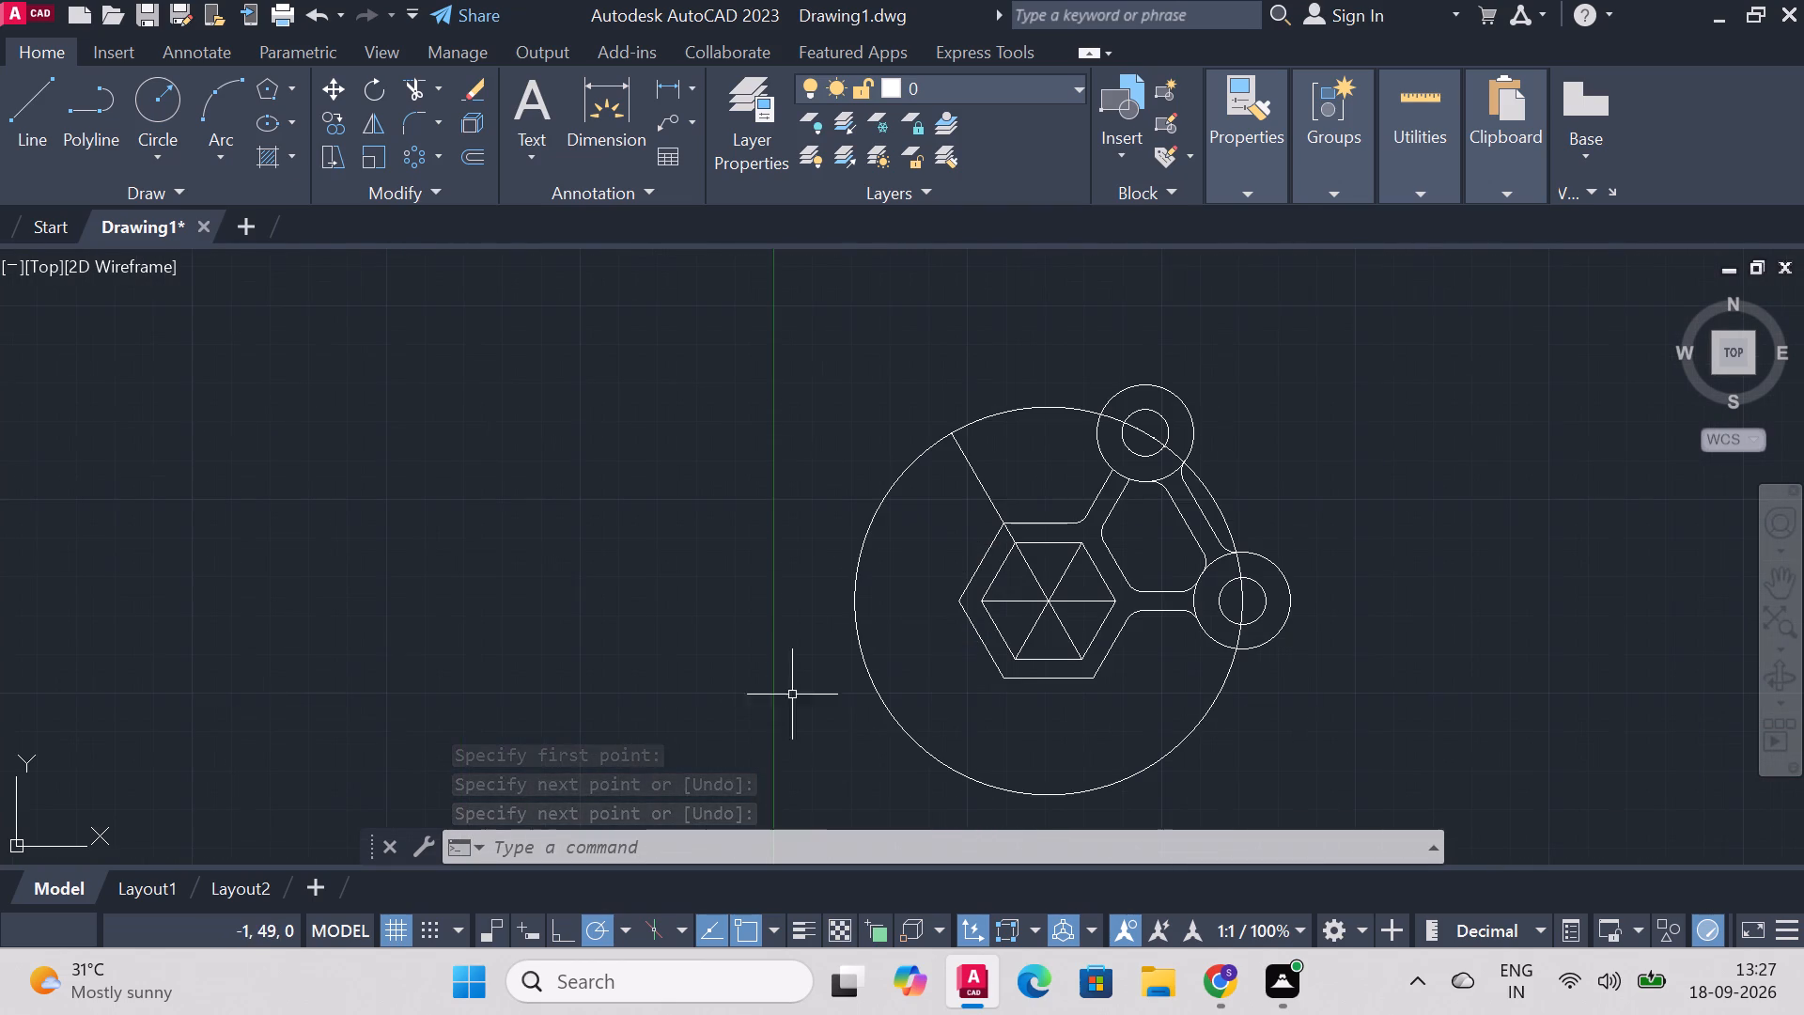
{"action": "right_click", "coordinate": [1423, 488]}
{"action": "left_click", "coordinate": [1505, 383]}
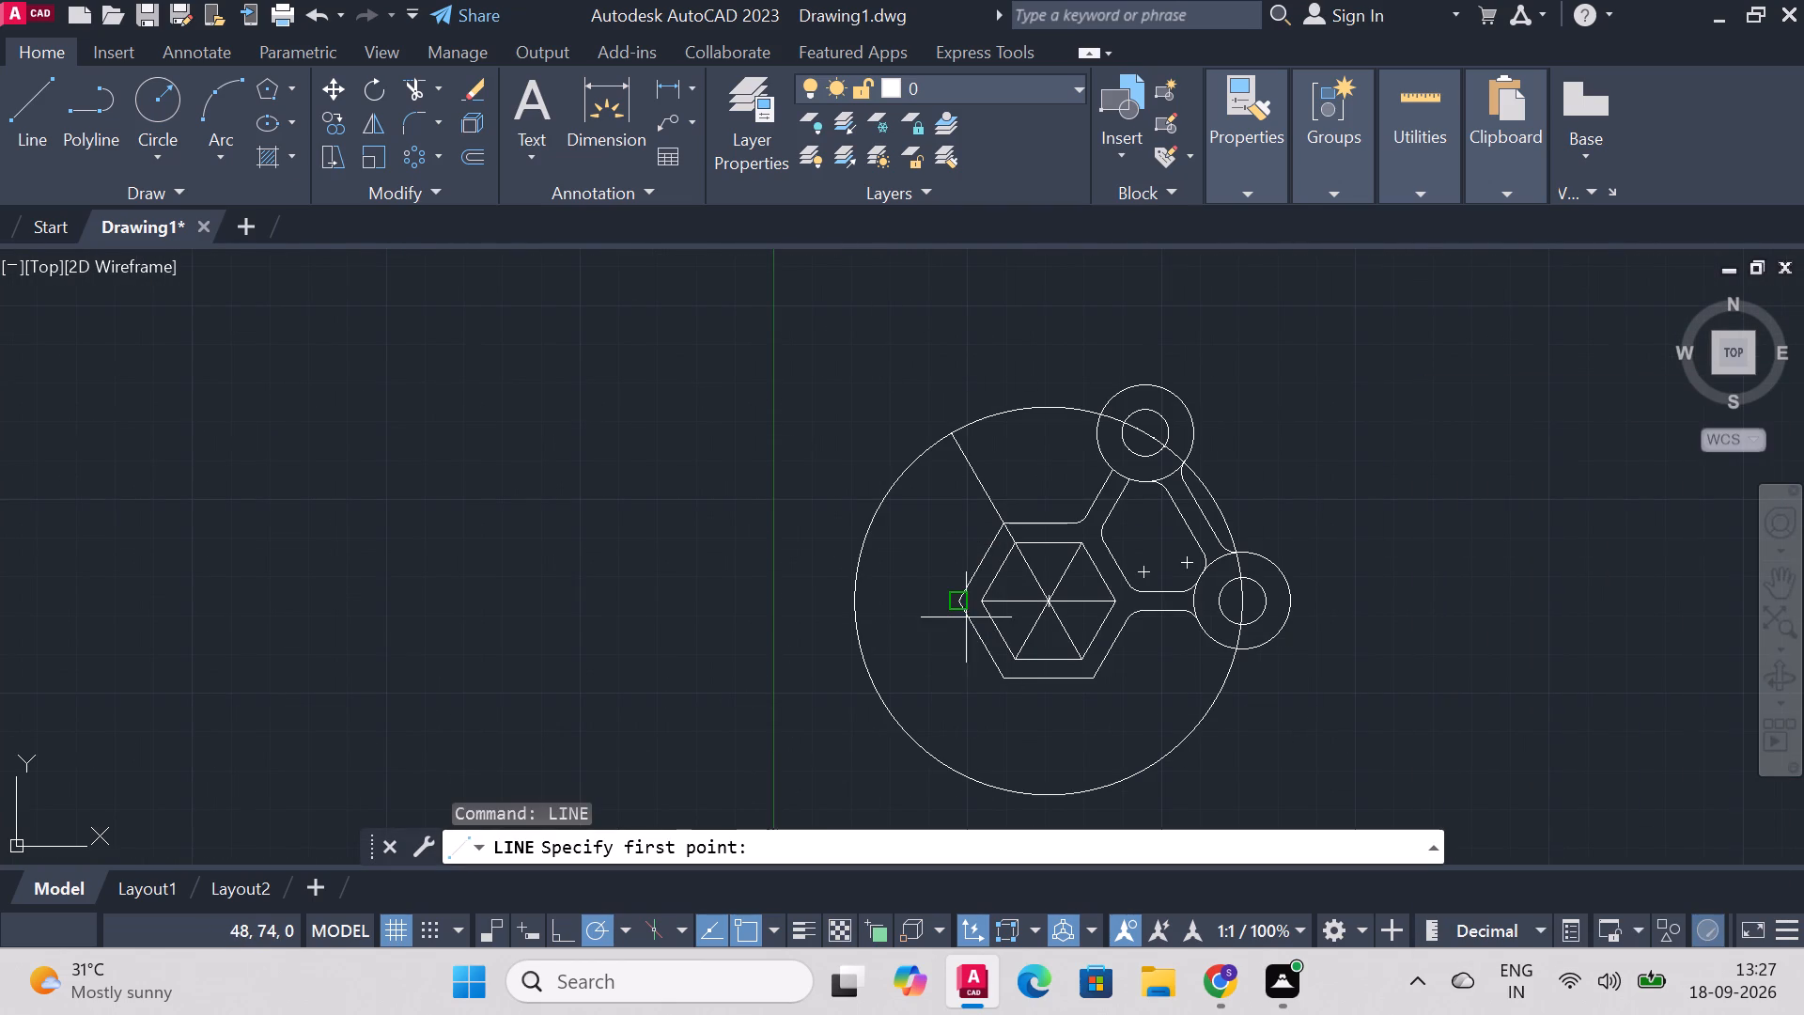
{"action": "left_click", "coordinate": [982, 600]}
{"action": "left_click", "coordinate": [848, 605]}
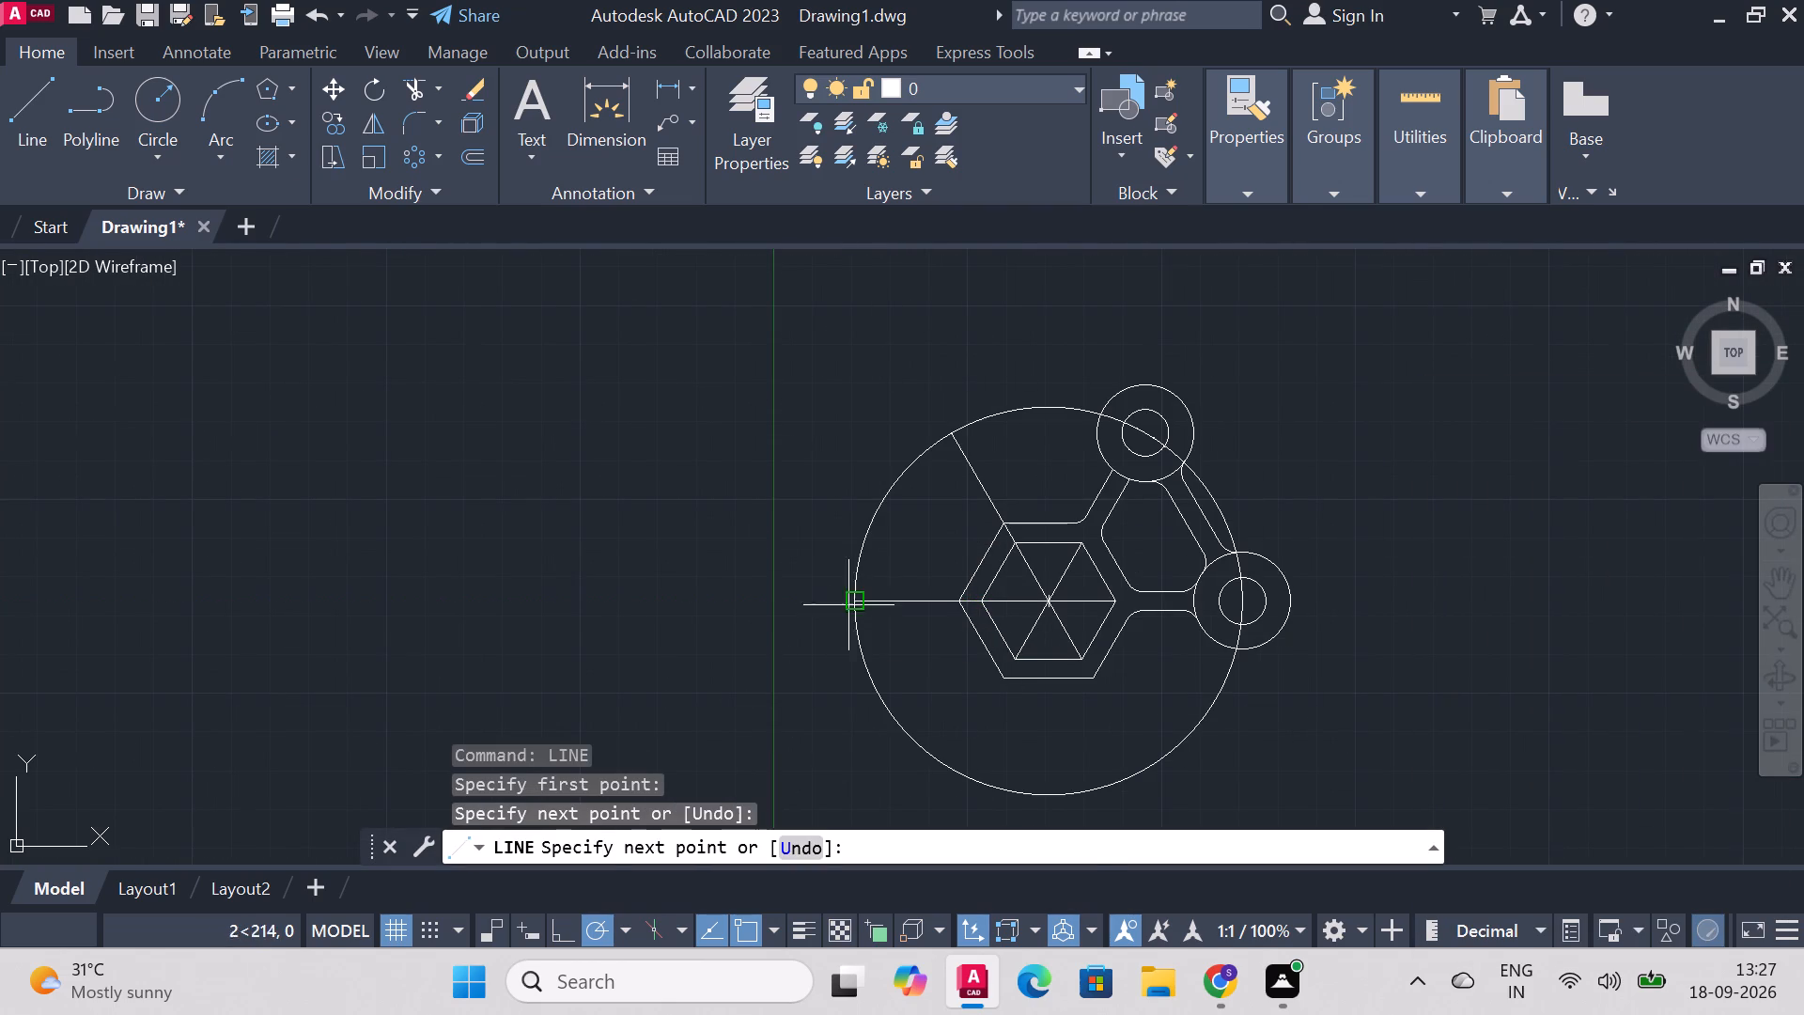
{"action": "right_click", "coordinate": [853, 605]}
{"action": "left_click", "coordinate": [976, 623]}
{"action": "right_click", "coordinate": [1082, 690]}
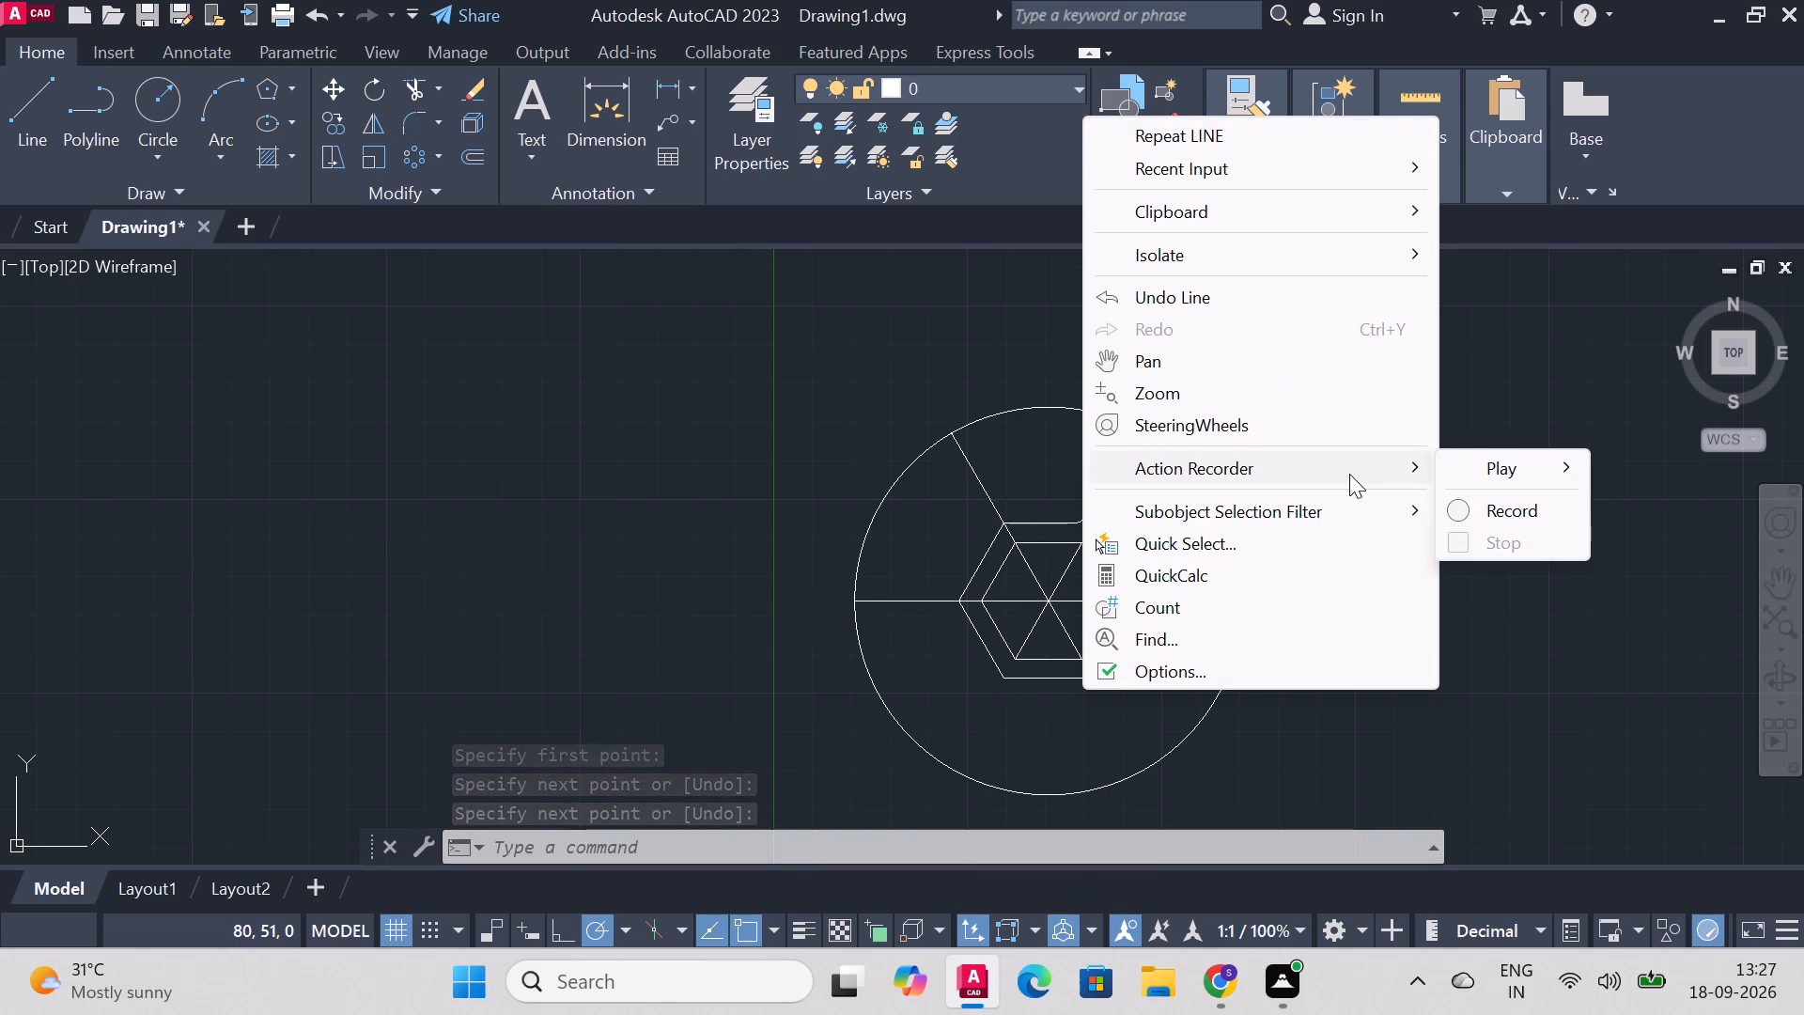
{"action": "left_click", "coordinate": [1473, 329]}
{"action": "left_click", "coordinate": [1381, 564]}
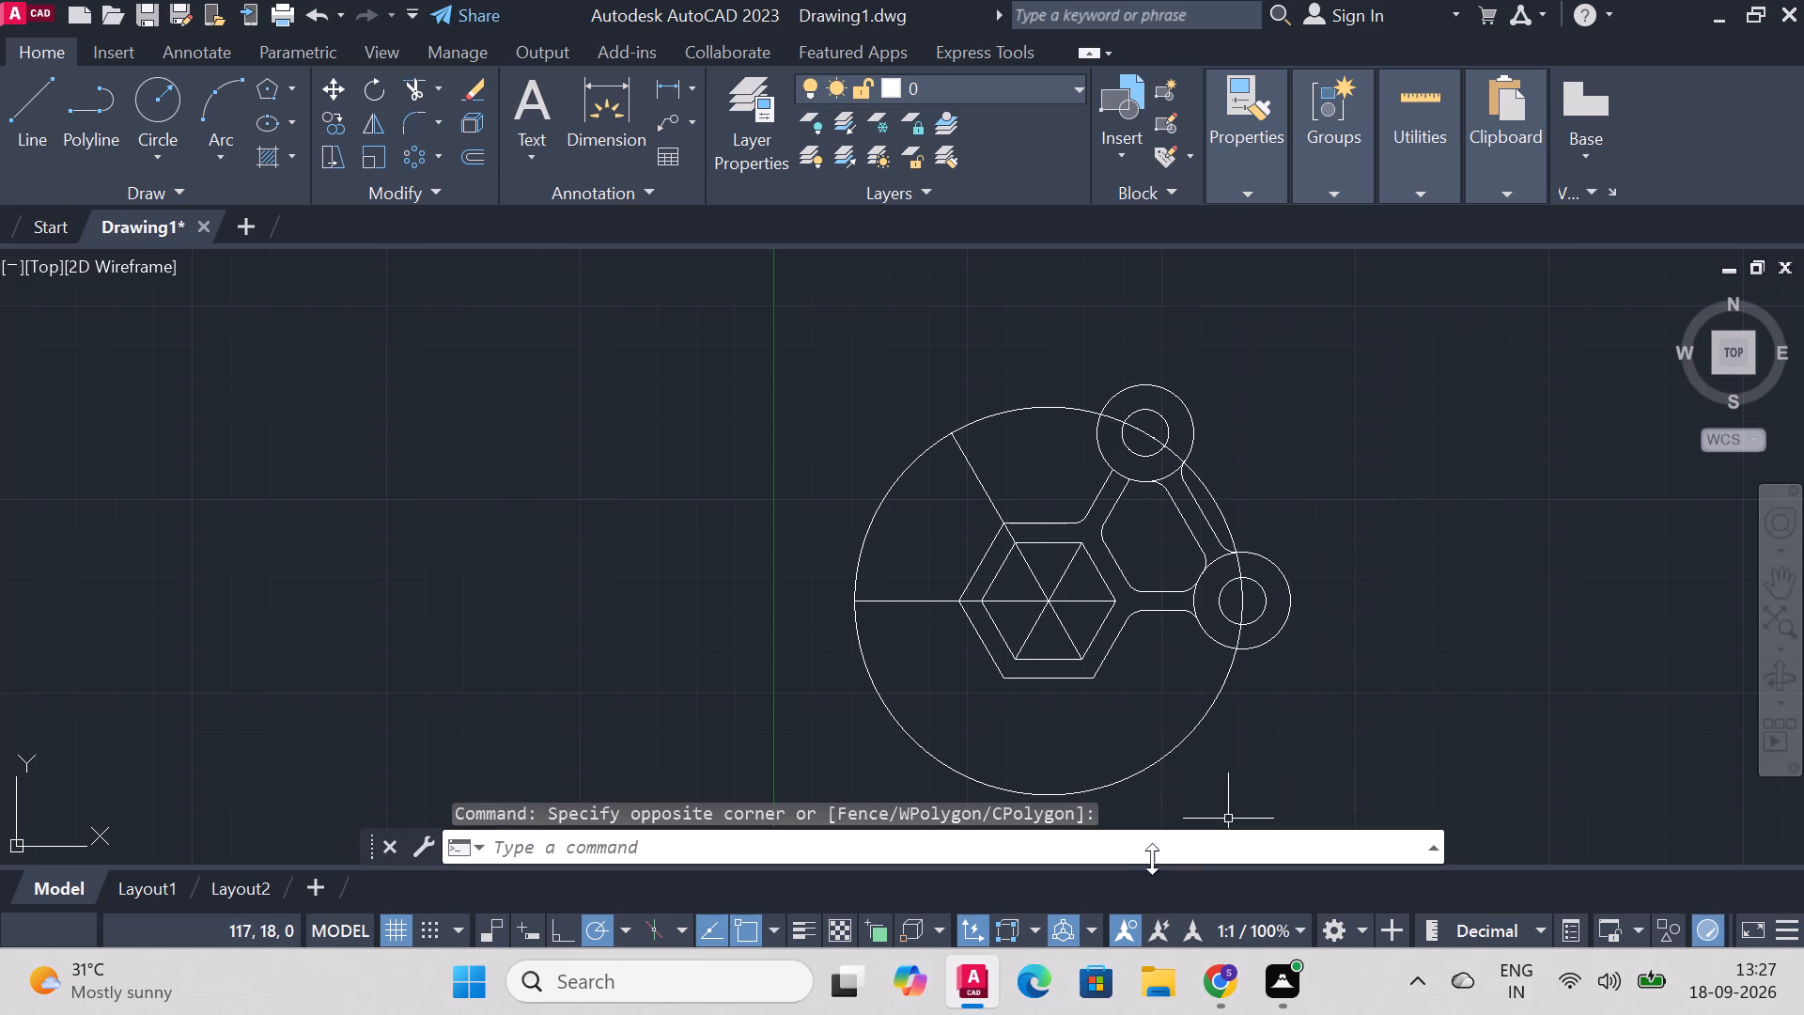
Draw a line from the inner hexagon's lower-left vertex to the radius-50 circle, continuing the hexagon's diagonal.
{"action": "scroll", "coordinate": [1054, 719], "scroll_direction": "down", "scroll_amount": 1}
{"action": "scroll", "coordinate": [1046, 809], "scroll_direction": "up", "scroll_amount": 3}
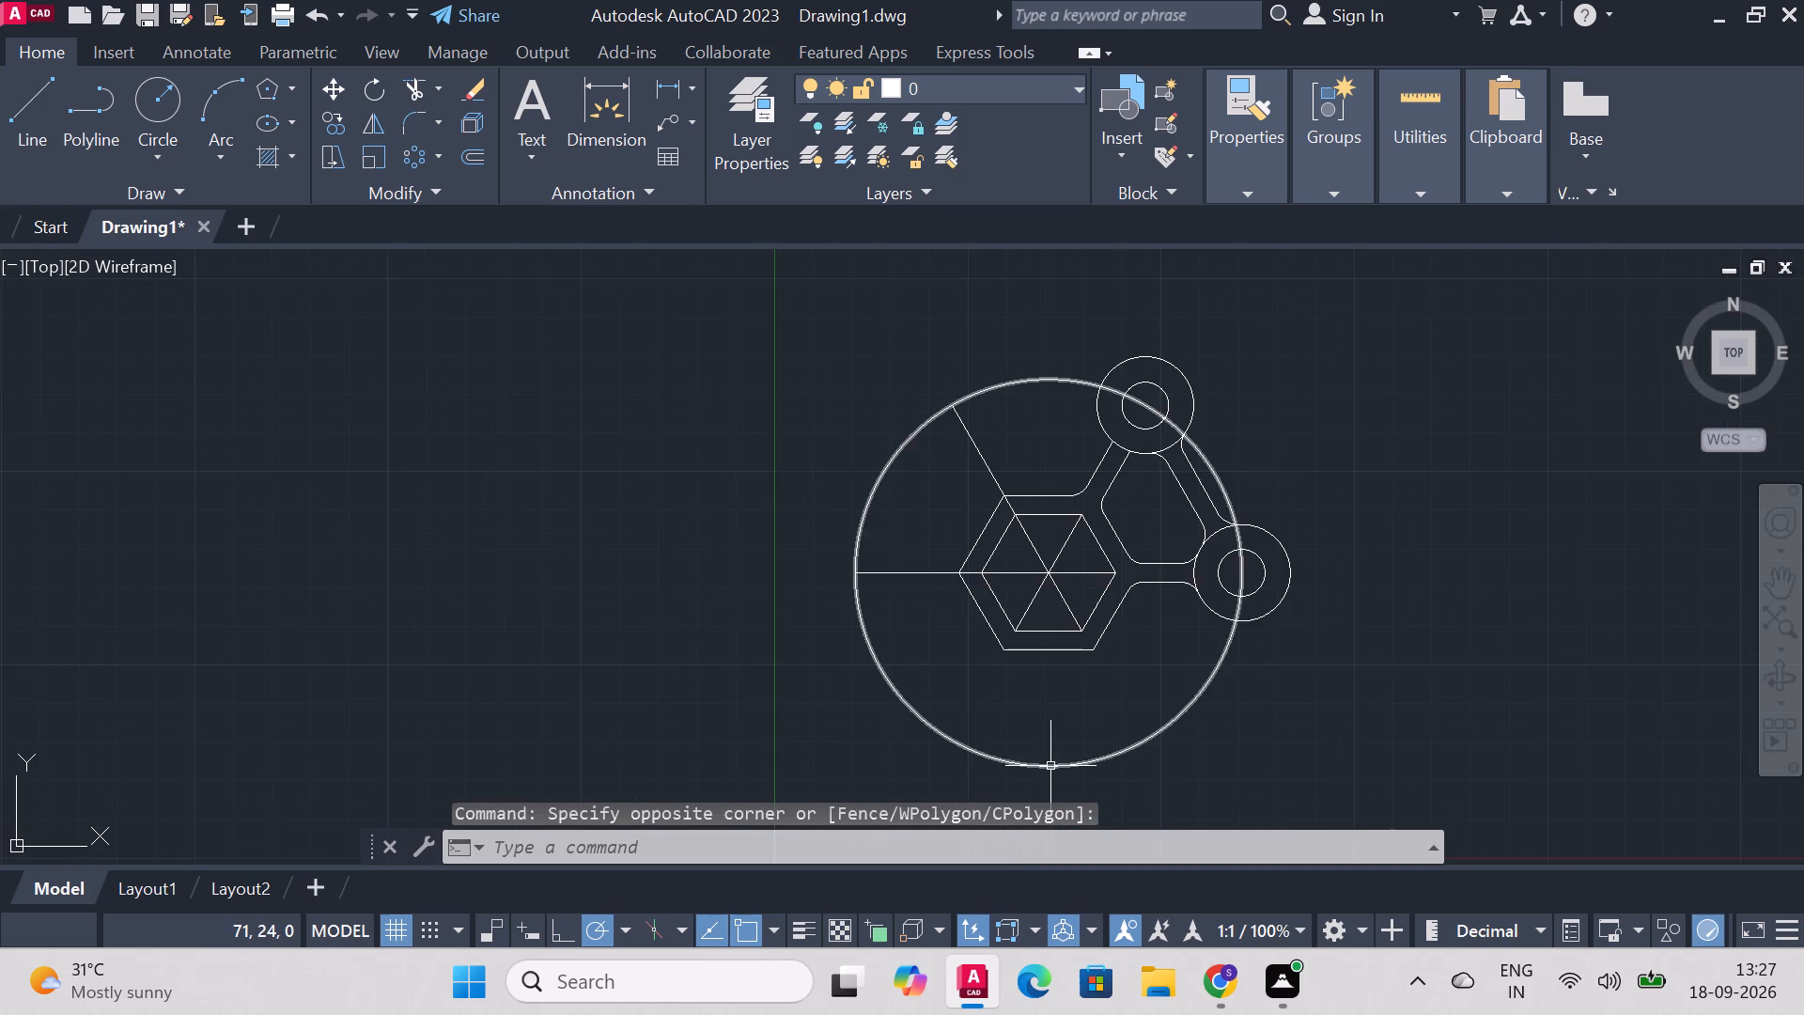
{"action": "scroll", "coordinate": [1050, 766], "scroll_direction": "up", "scroll_amount": 2}
{"action": "scroll", "coordinate": [1053, 759], "scroll_direction": "down", "scroll_amount": 1}
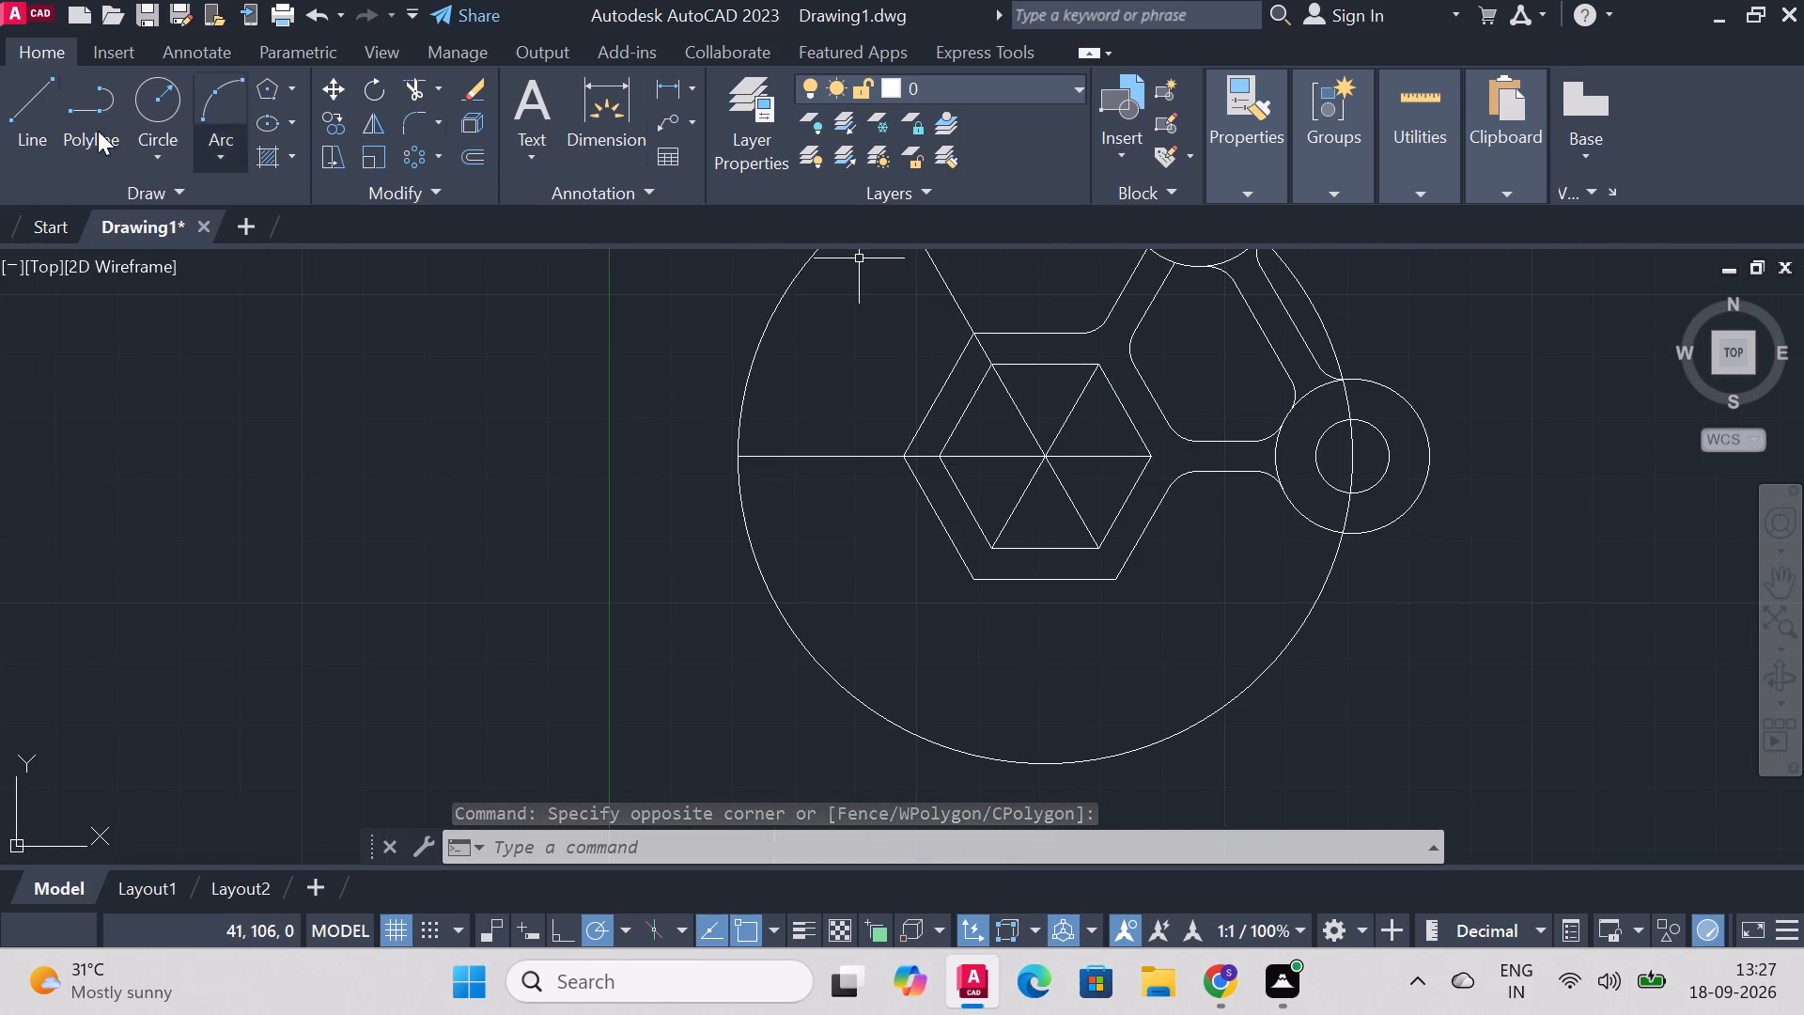
{"action": "left_click", "coordinate": [28, 112]}
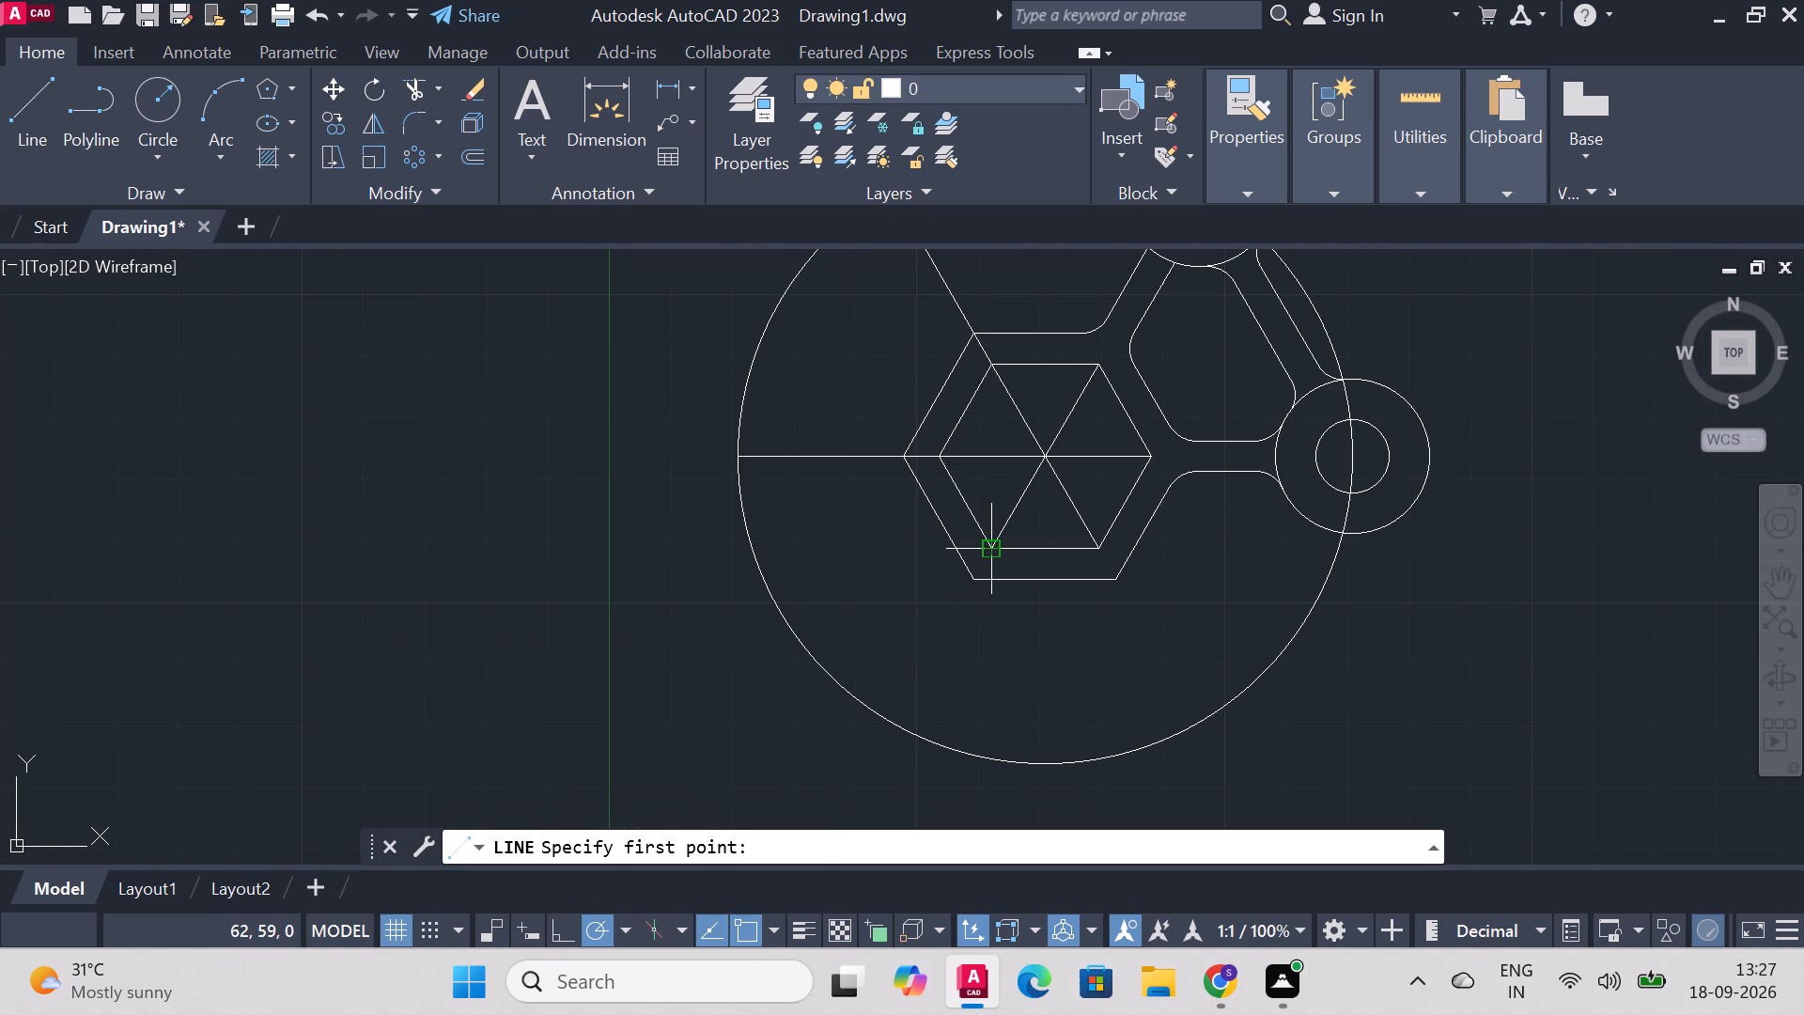
{"action": "left_click", "coordinate": [1001, 544]}
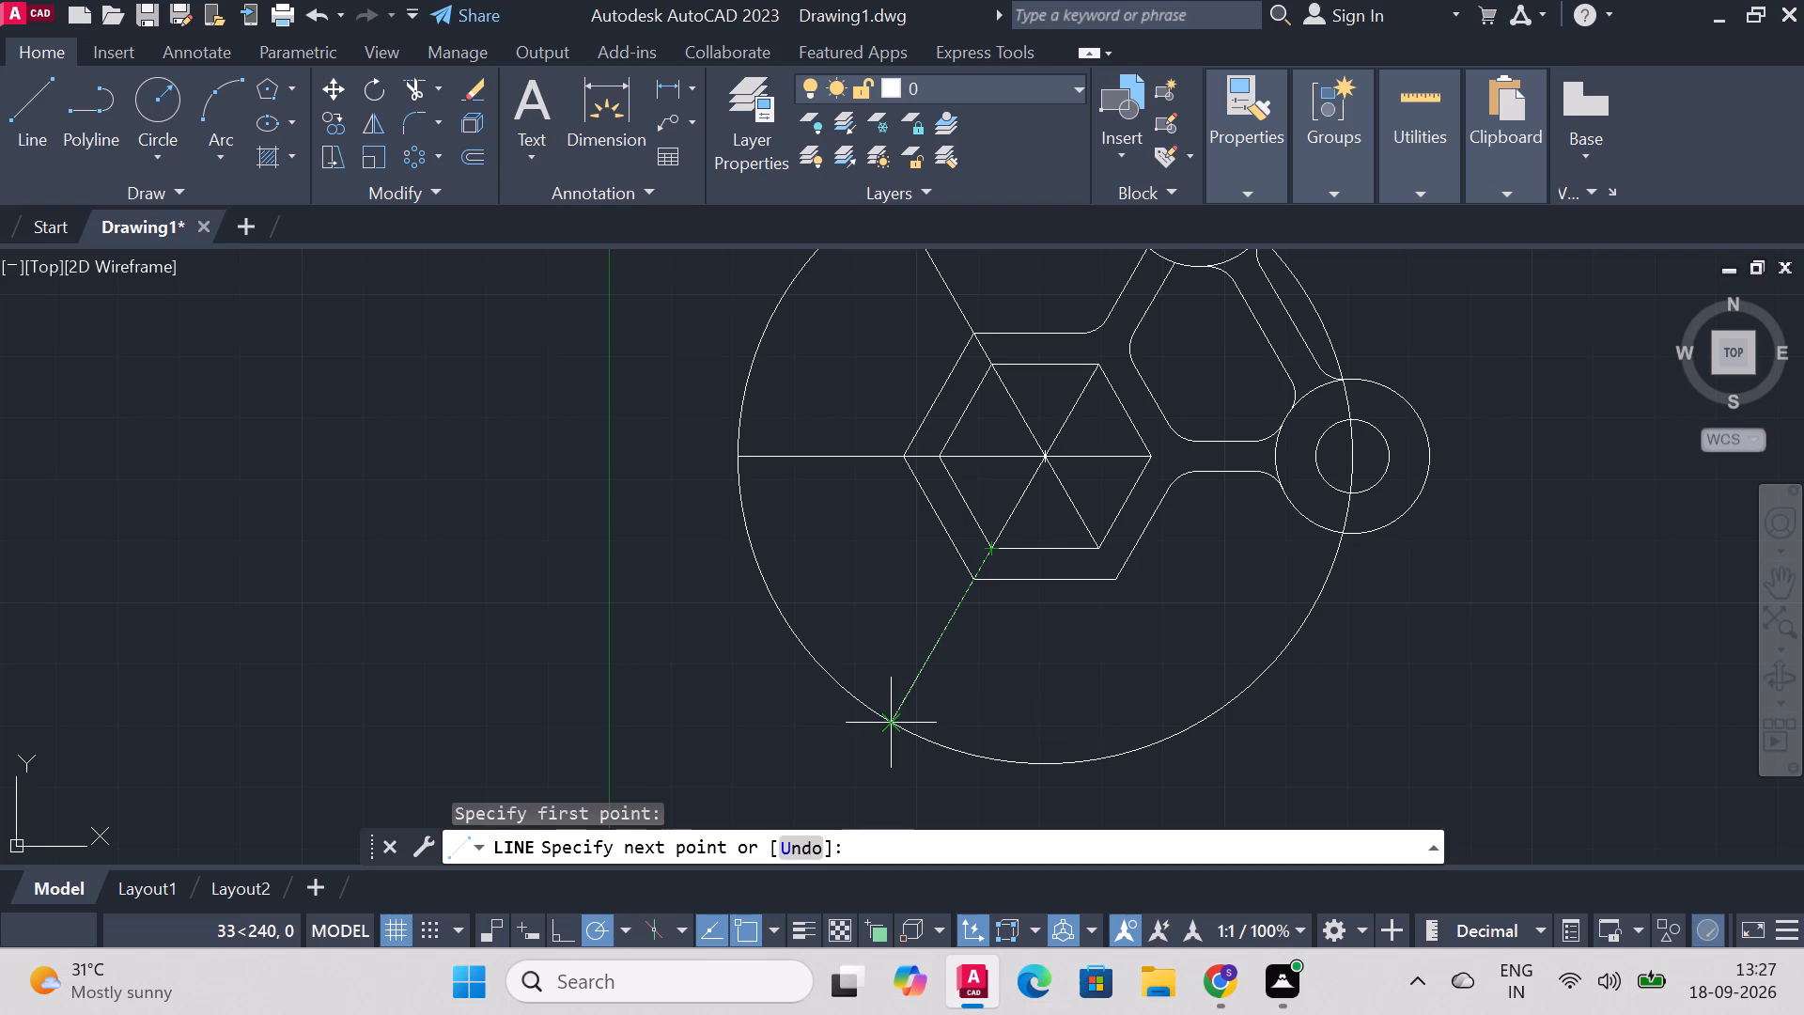
{"action": "left_click", "coordinate": [899, 726]}
{"action": "right_click", "coordinate": [899, 726]}
{"action": "left_click", "coordinate": [1039, 402]}
Draw a line from the inner hexagon's lower-right vertex to the radius-50 circle, continuing the hexagon's diagonal.
{"action": "right_click", "coordinate": [1422, 644]}
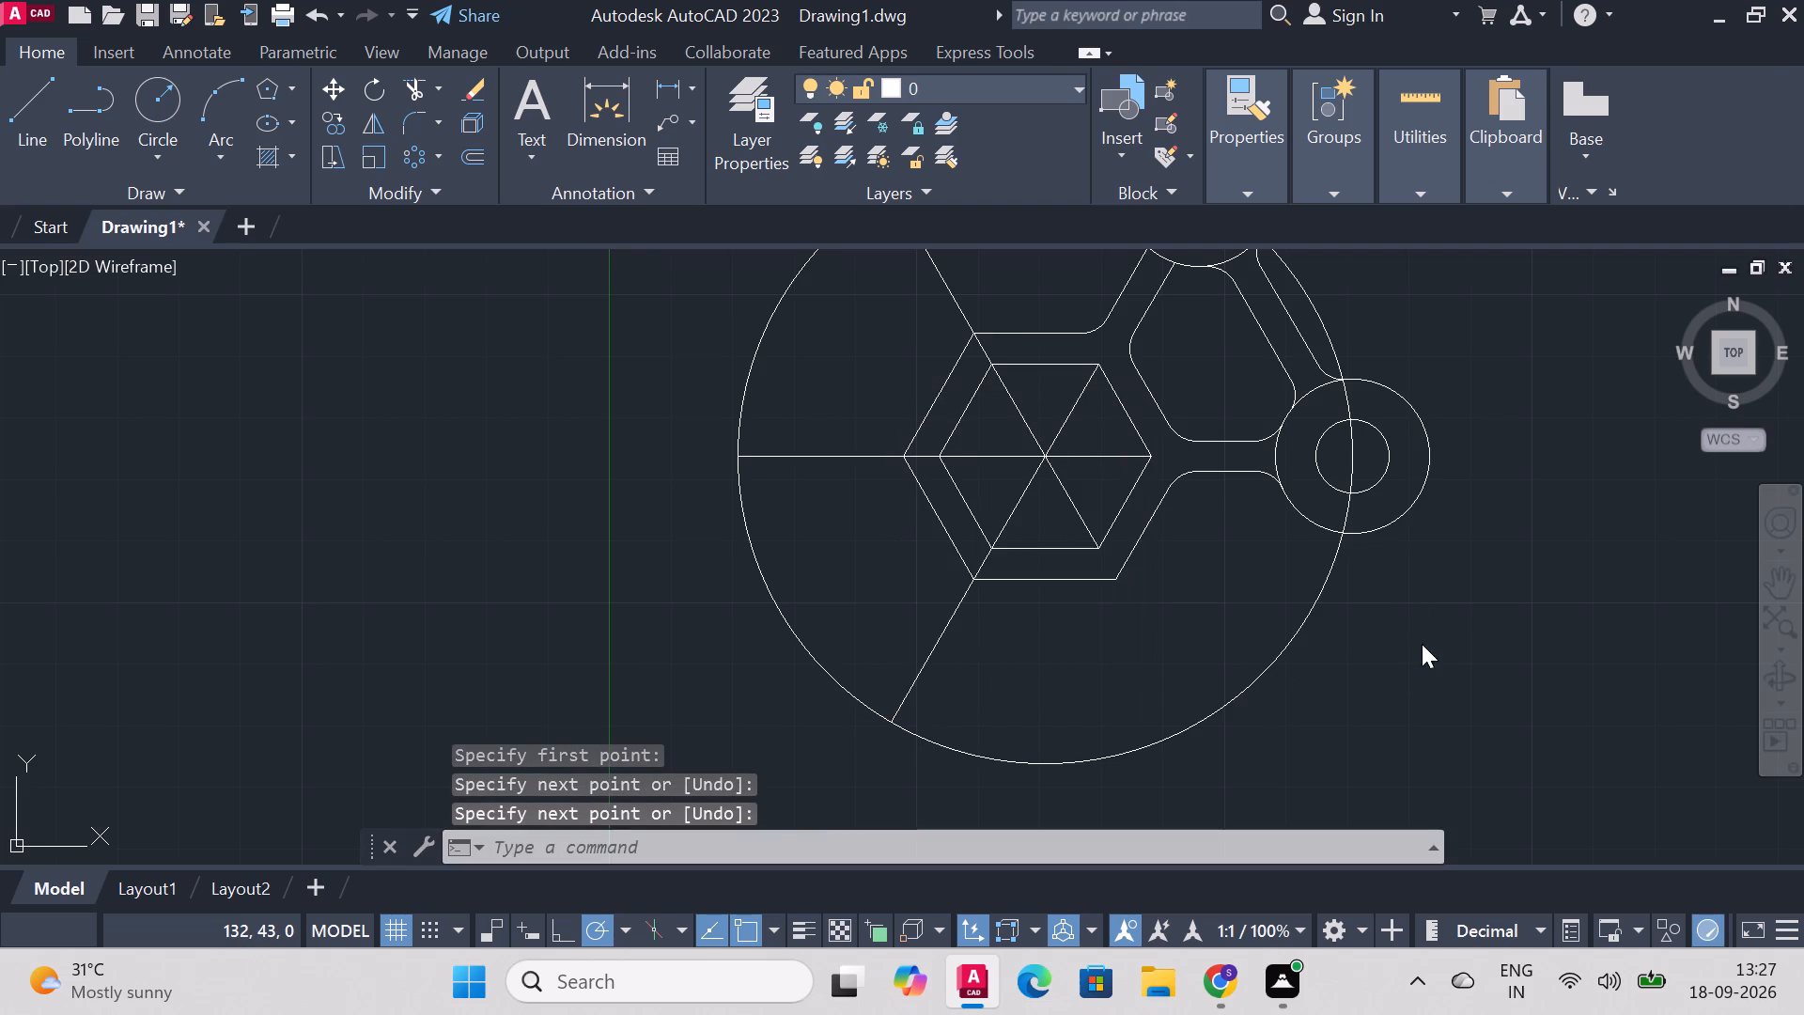
{"action": "left_click", "coordinate": [1542, 86]}
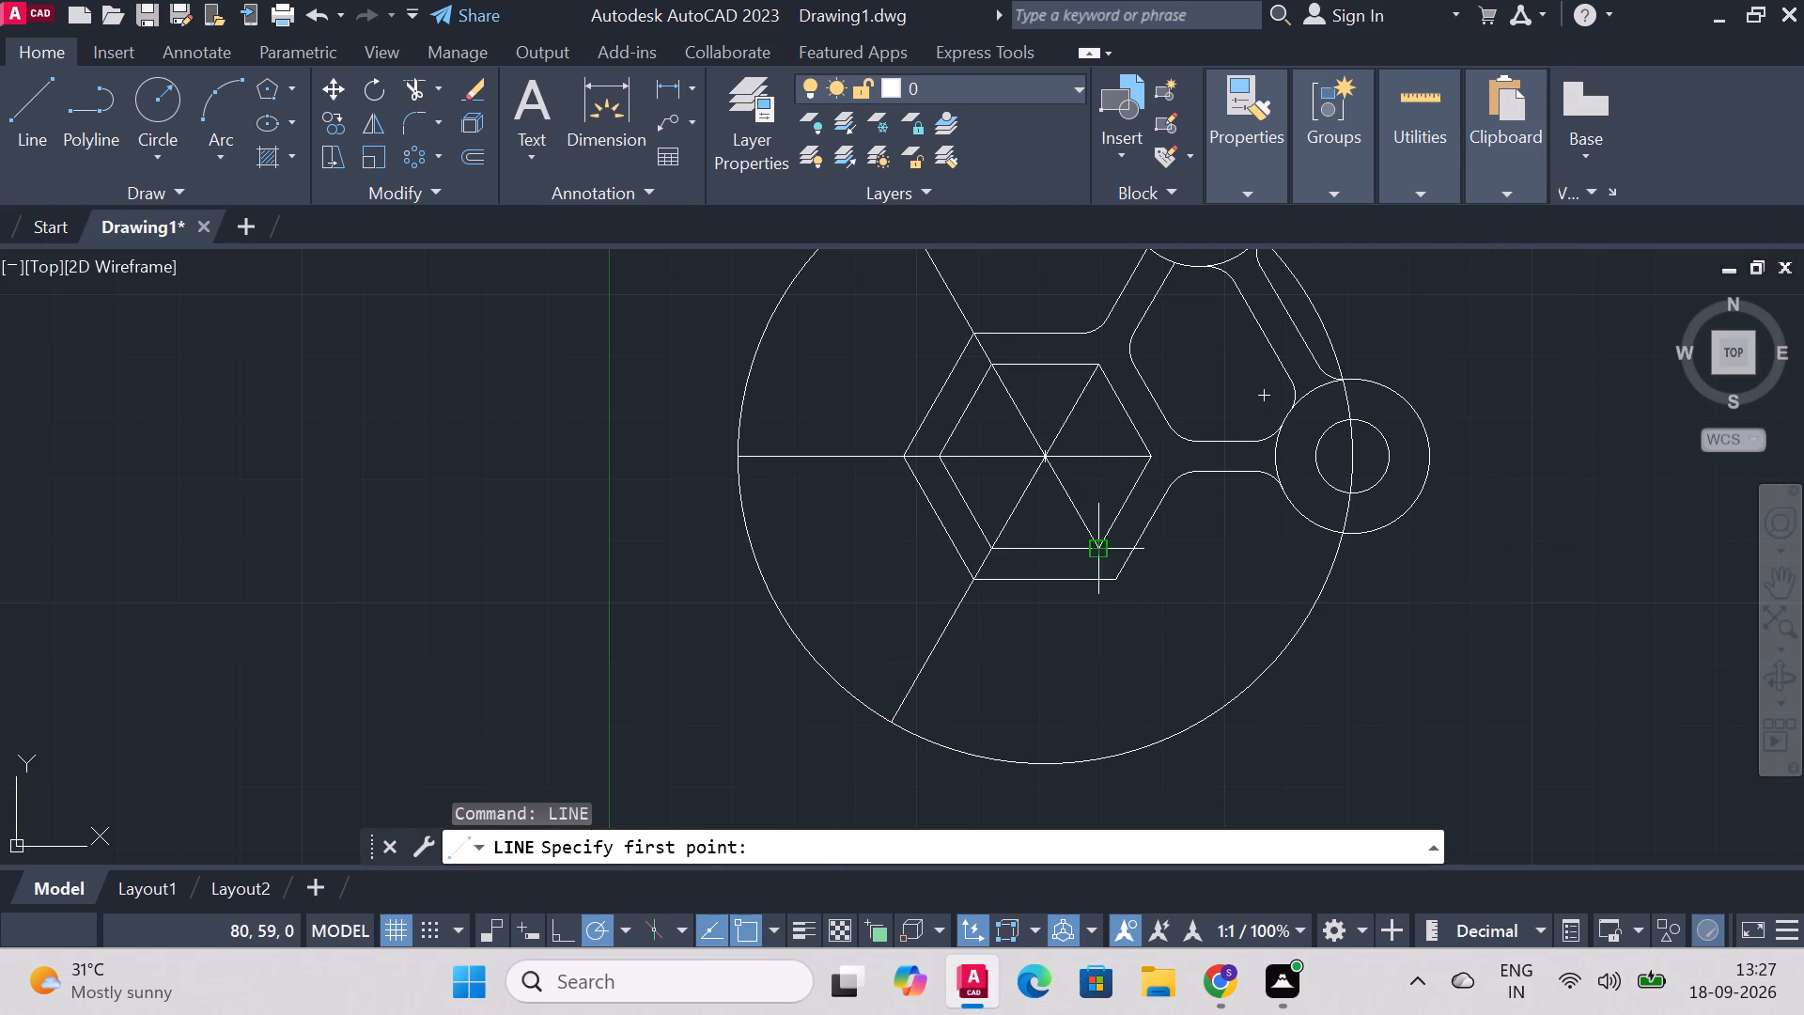
{"action": "left_click", "coordinate": [1092, 546]}
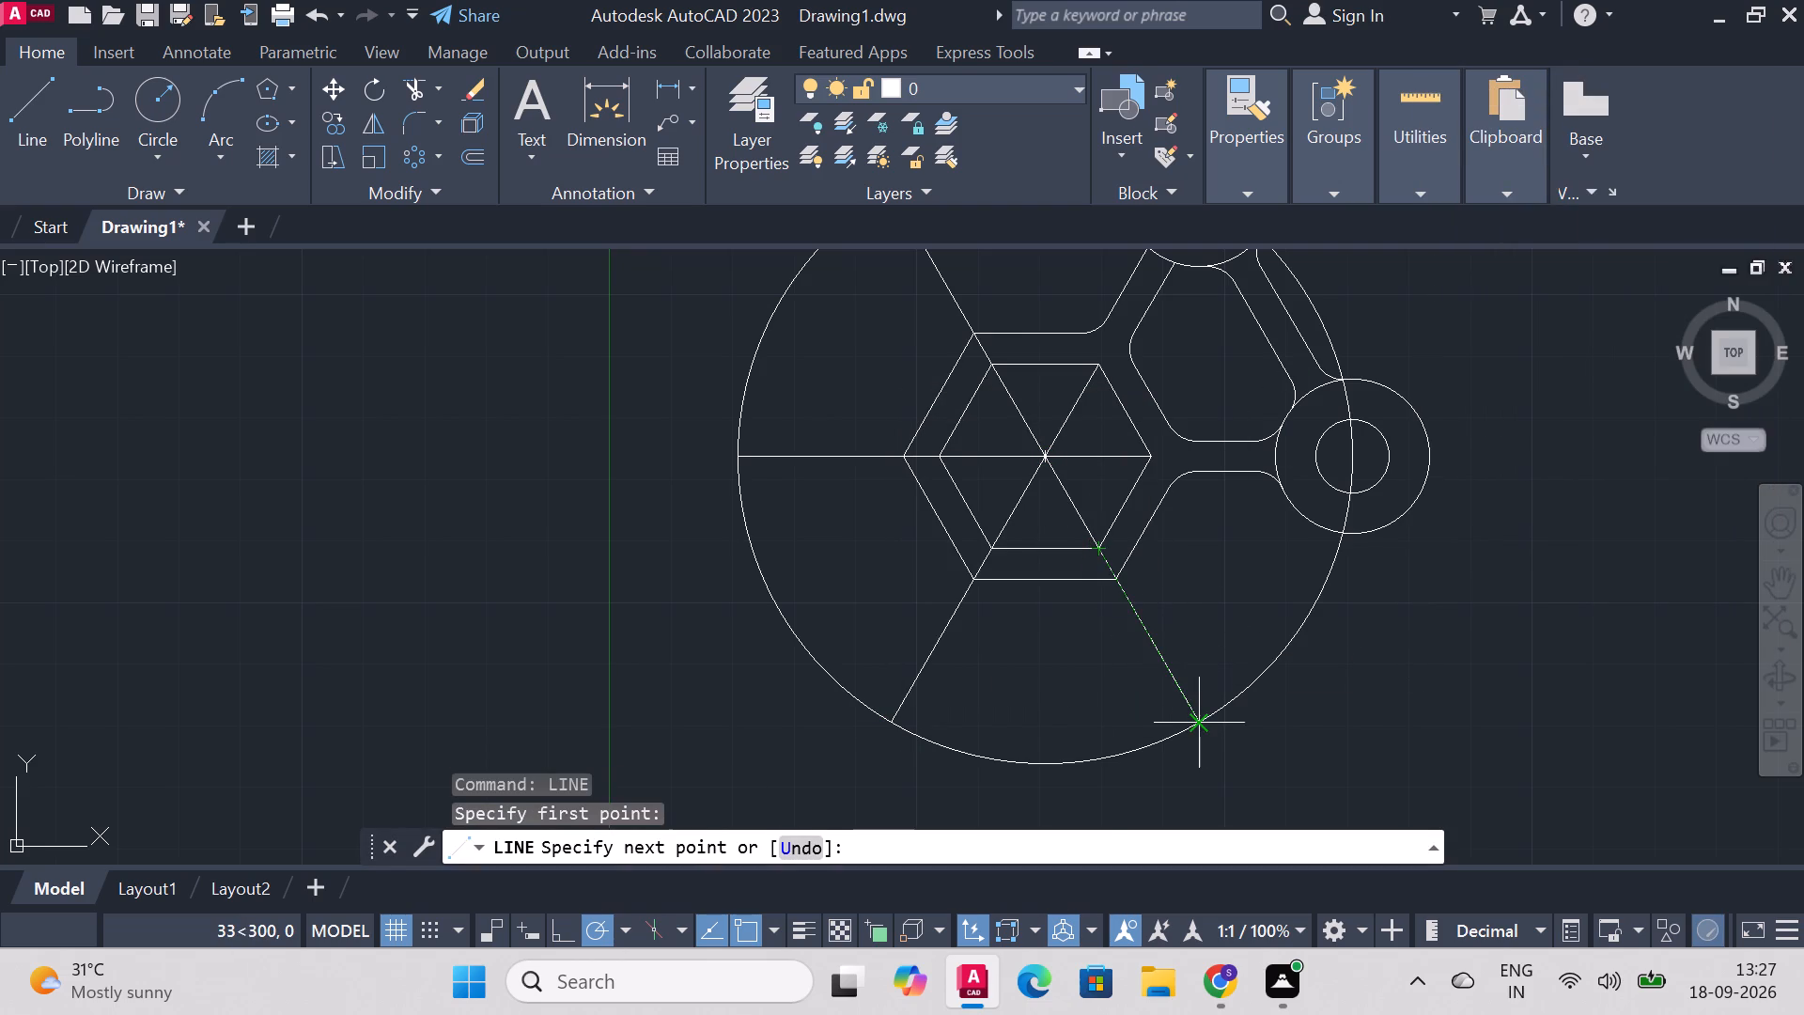
{"action": "left_click", "coordinate": [1191, 726]}
{"action": "right_click", "coordinate": [1189, 726]}
{"action": "left_click", "coordinate": [1258, 412]}
Copy the right-hand circle pair from its centre to the outer ends of the lower-right, lower-left, left and upper-left lines.
{"action": "scroll", "coordinate": [1196, 715], "scroll_direction": "down", "scroll_amount": 3}
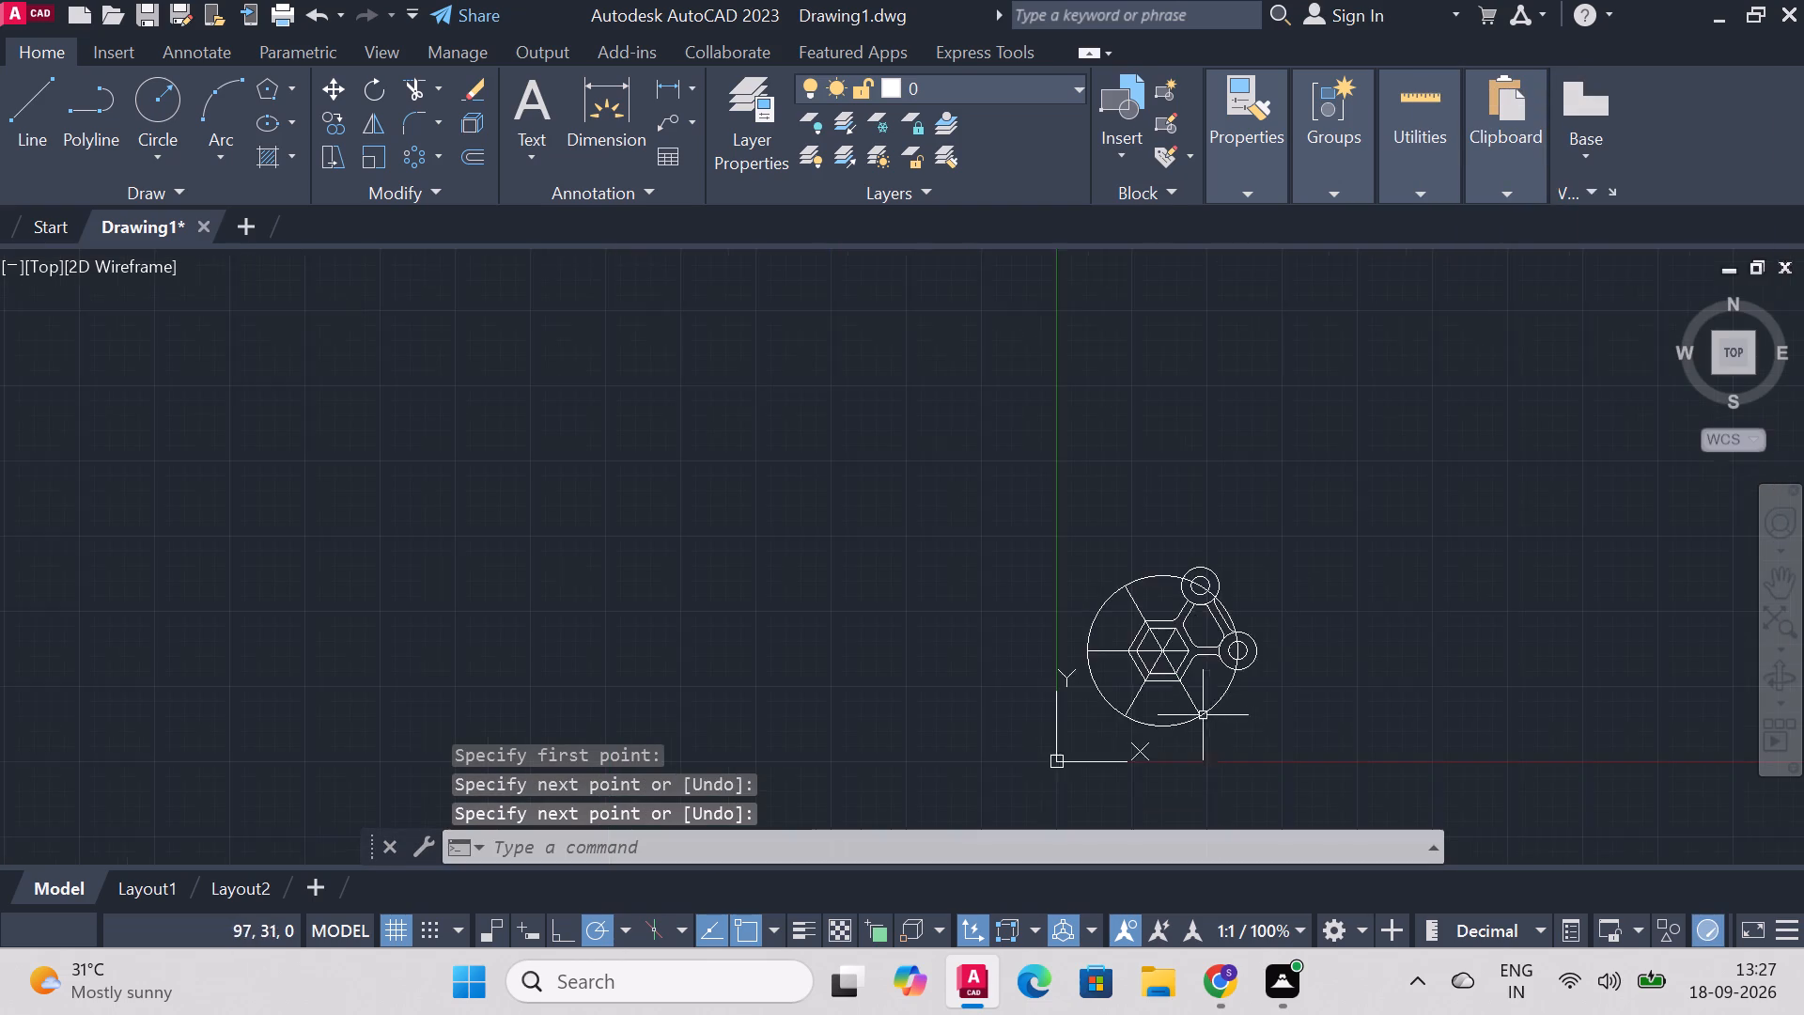
{"action": "scroll", "coordinate": [964, 694], "scroll_direction": "up", "scroll_amount": 2}
{"action": "scroll", "coordinate": [1495, 628], "scroll_direction": "down", "scroll_amount": 1}
{"action": "scroll", "coordinate": [1608, 722], "scroll_direction": "up", "scroll_amount": 2}
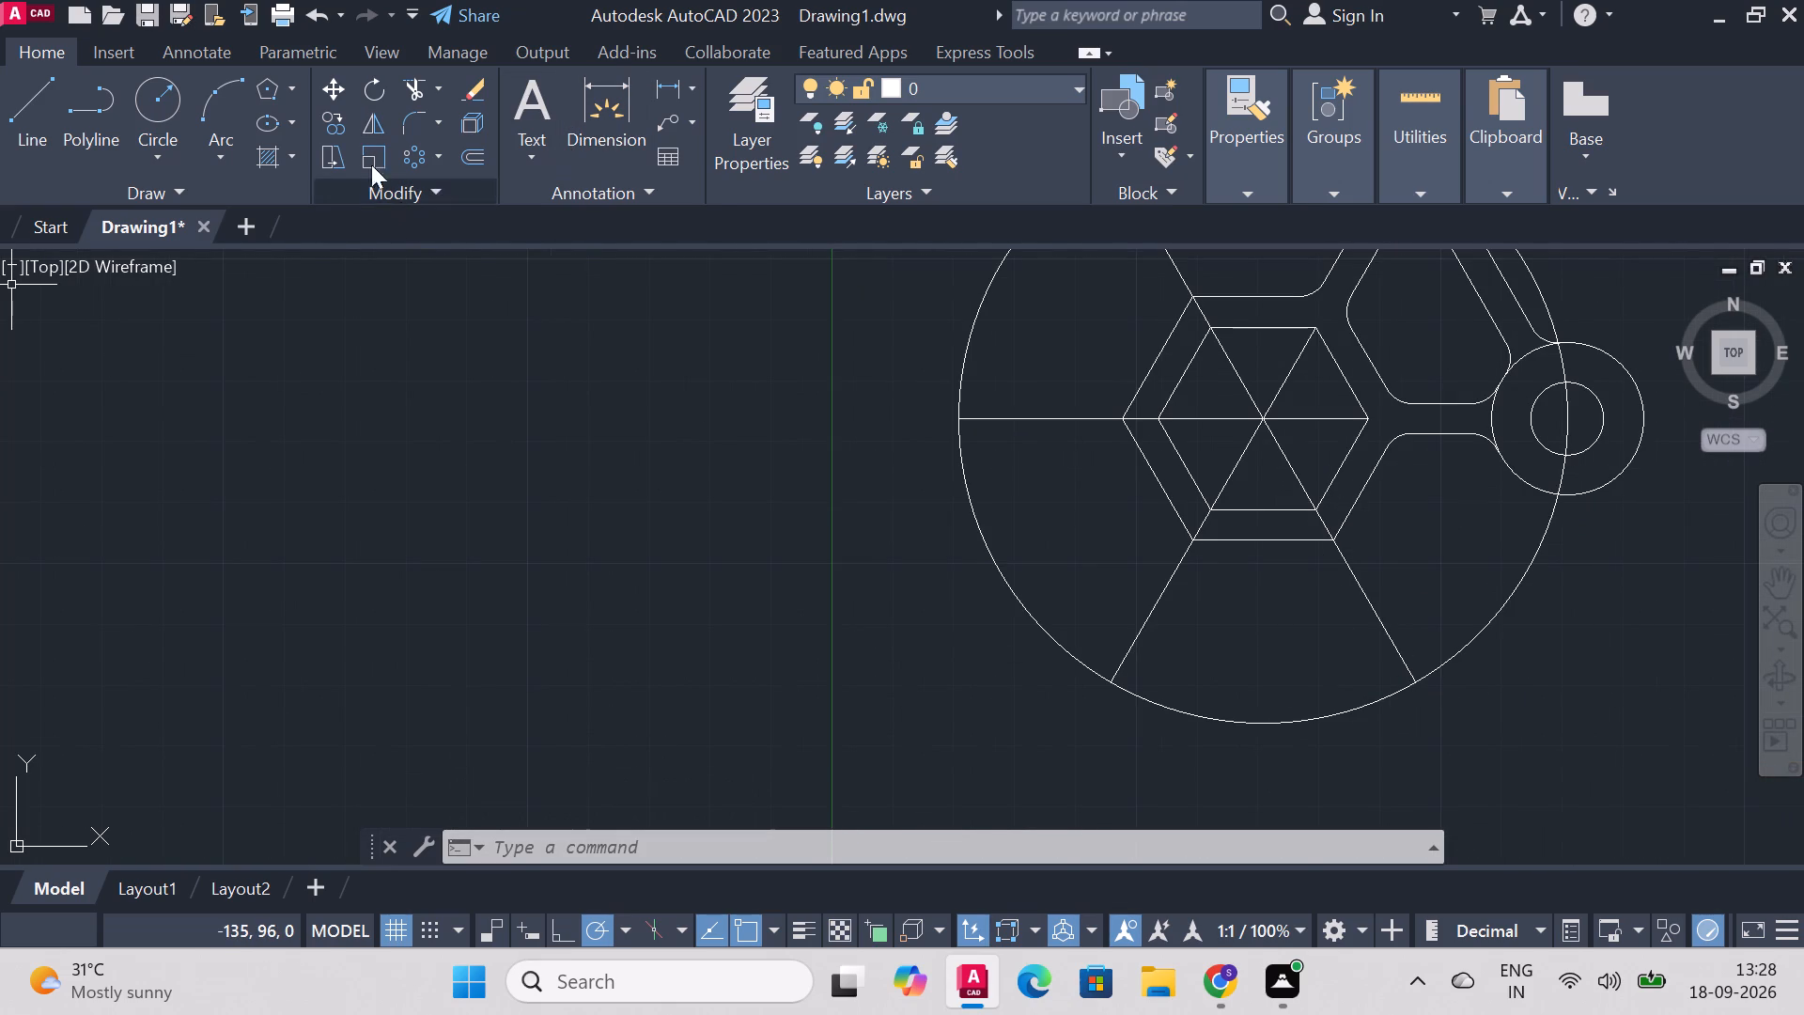
{"action": "left_click", "coordinate": [334, 130]}
{"action": "left_click", "coordinate": [1630, 468]}
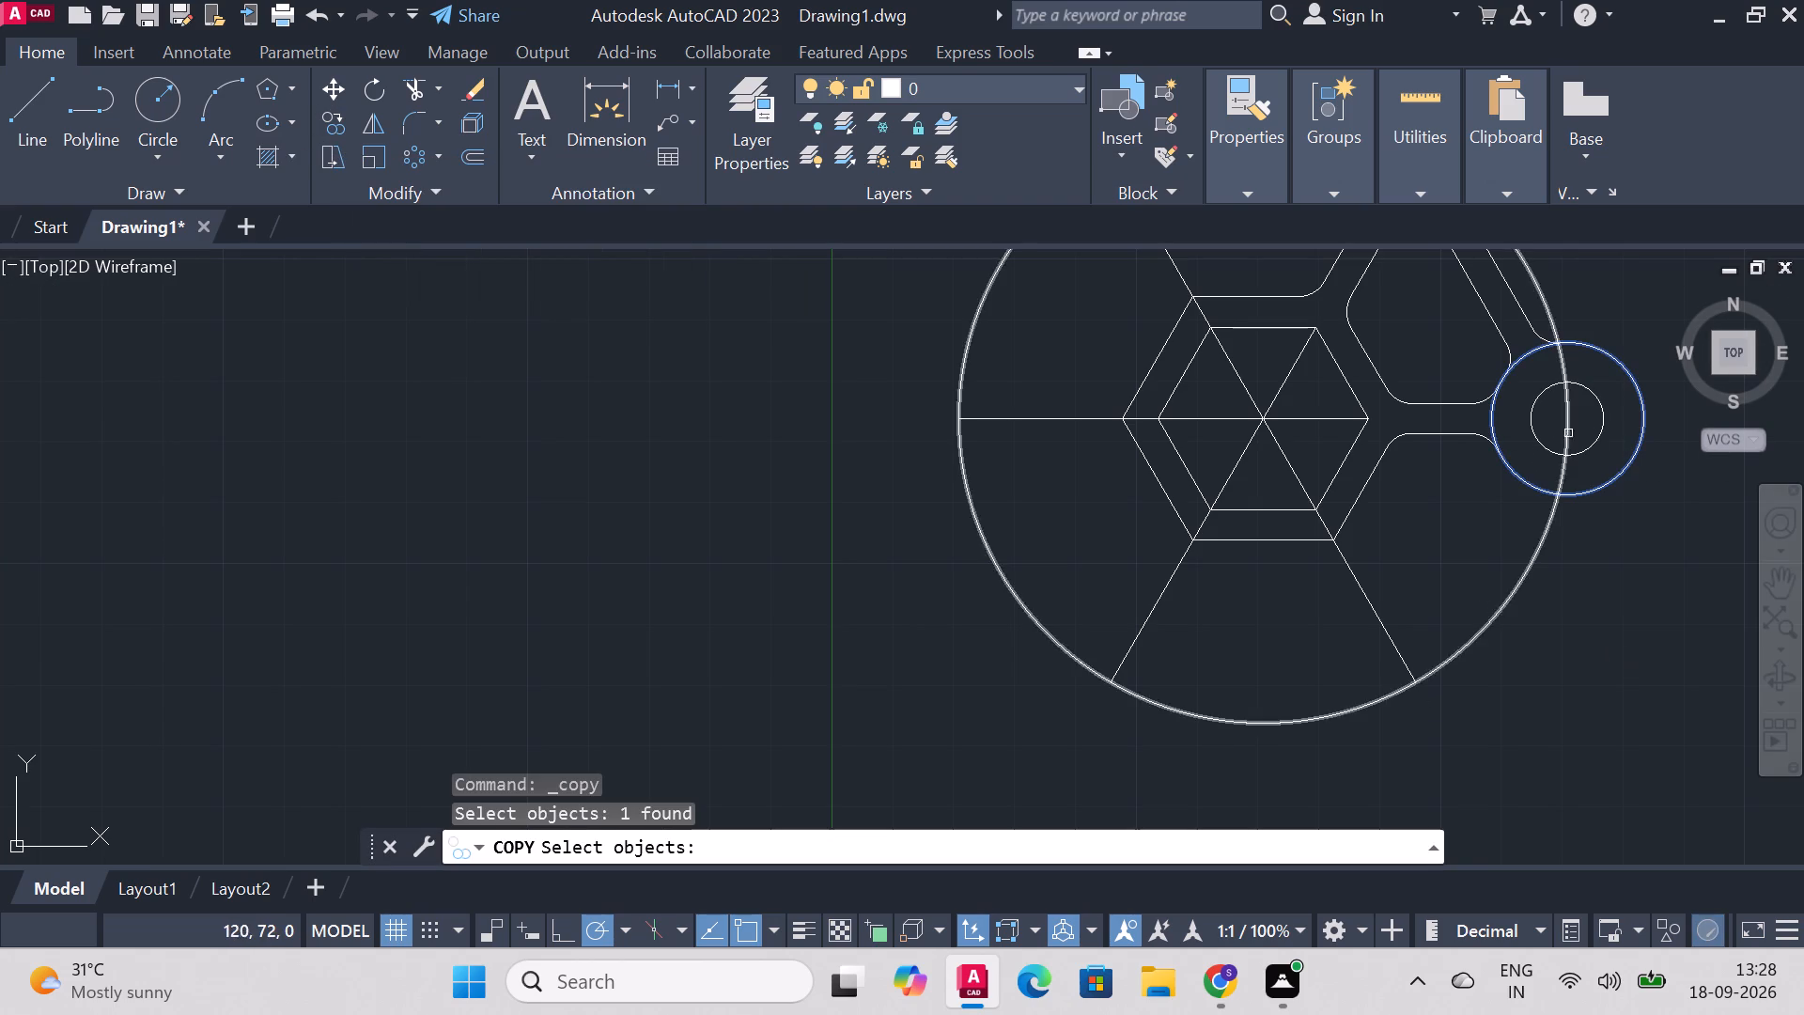
{"action": "left_click", "coordinate": [1599, 440]}
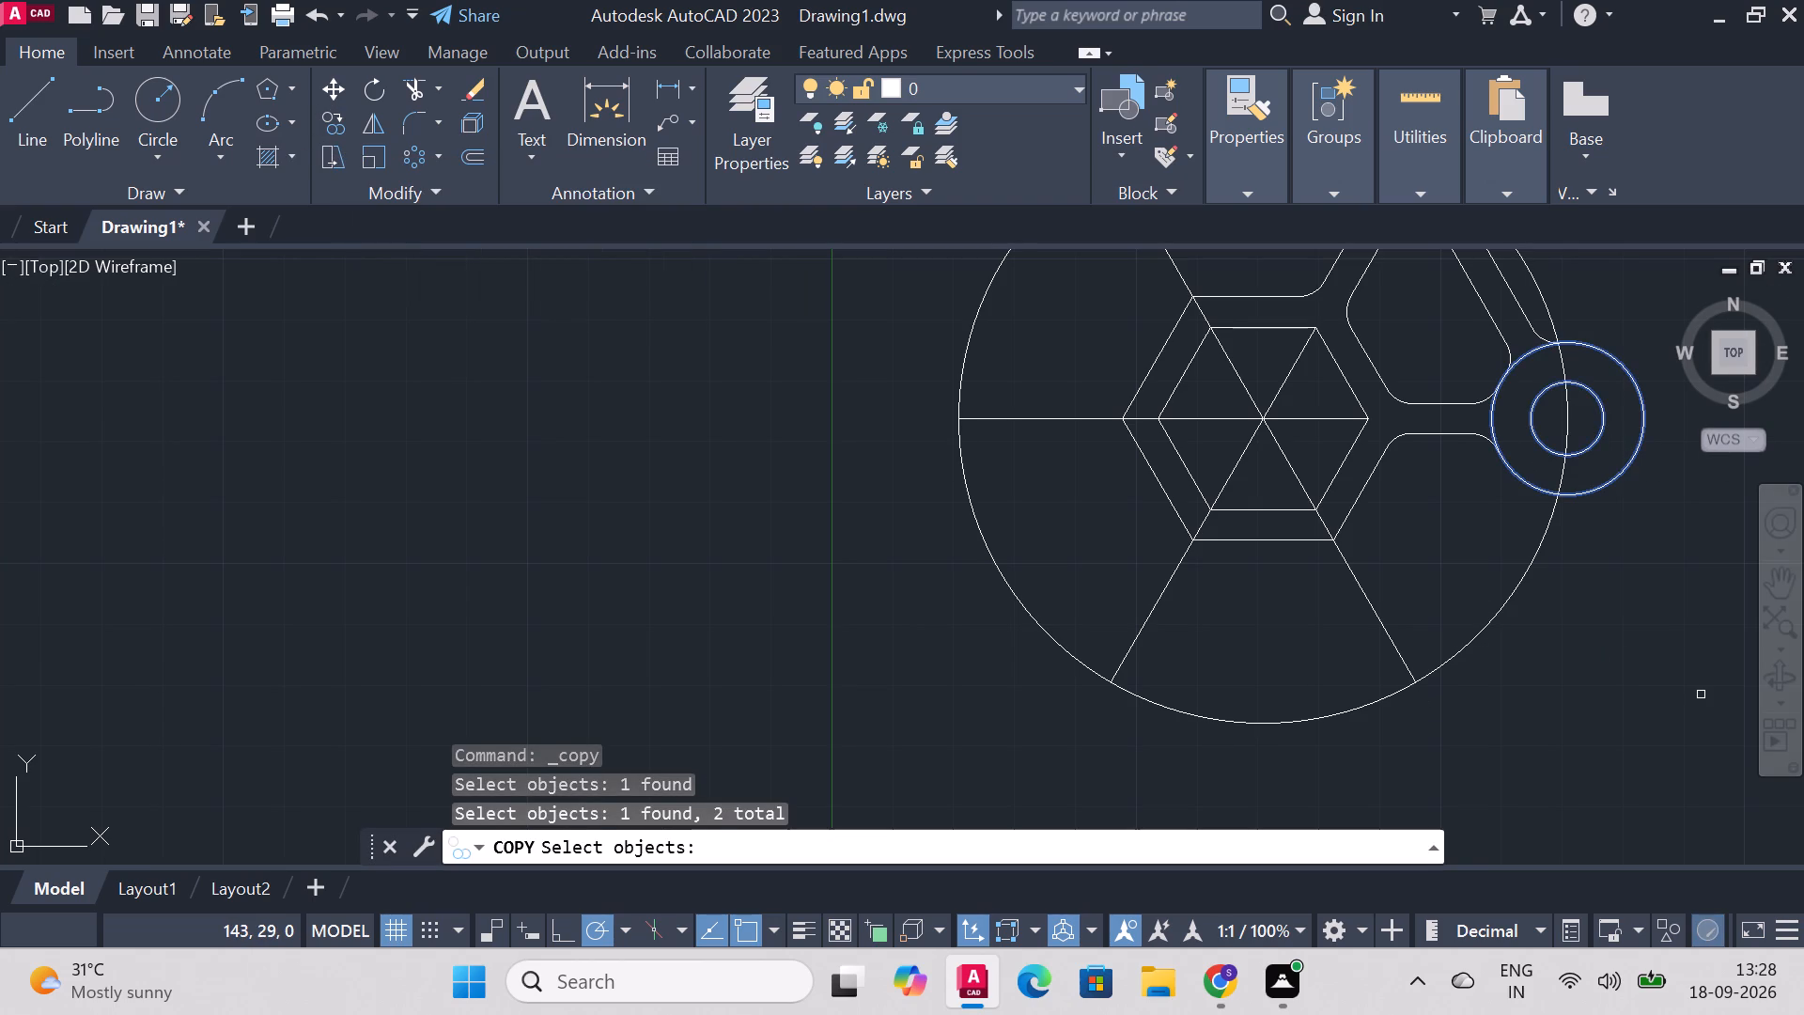
{"action": "key", "text": "Return"}
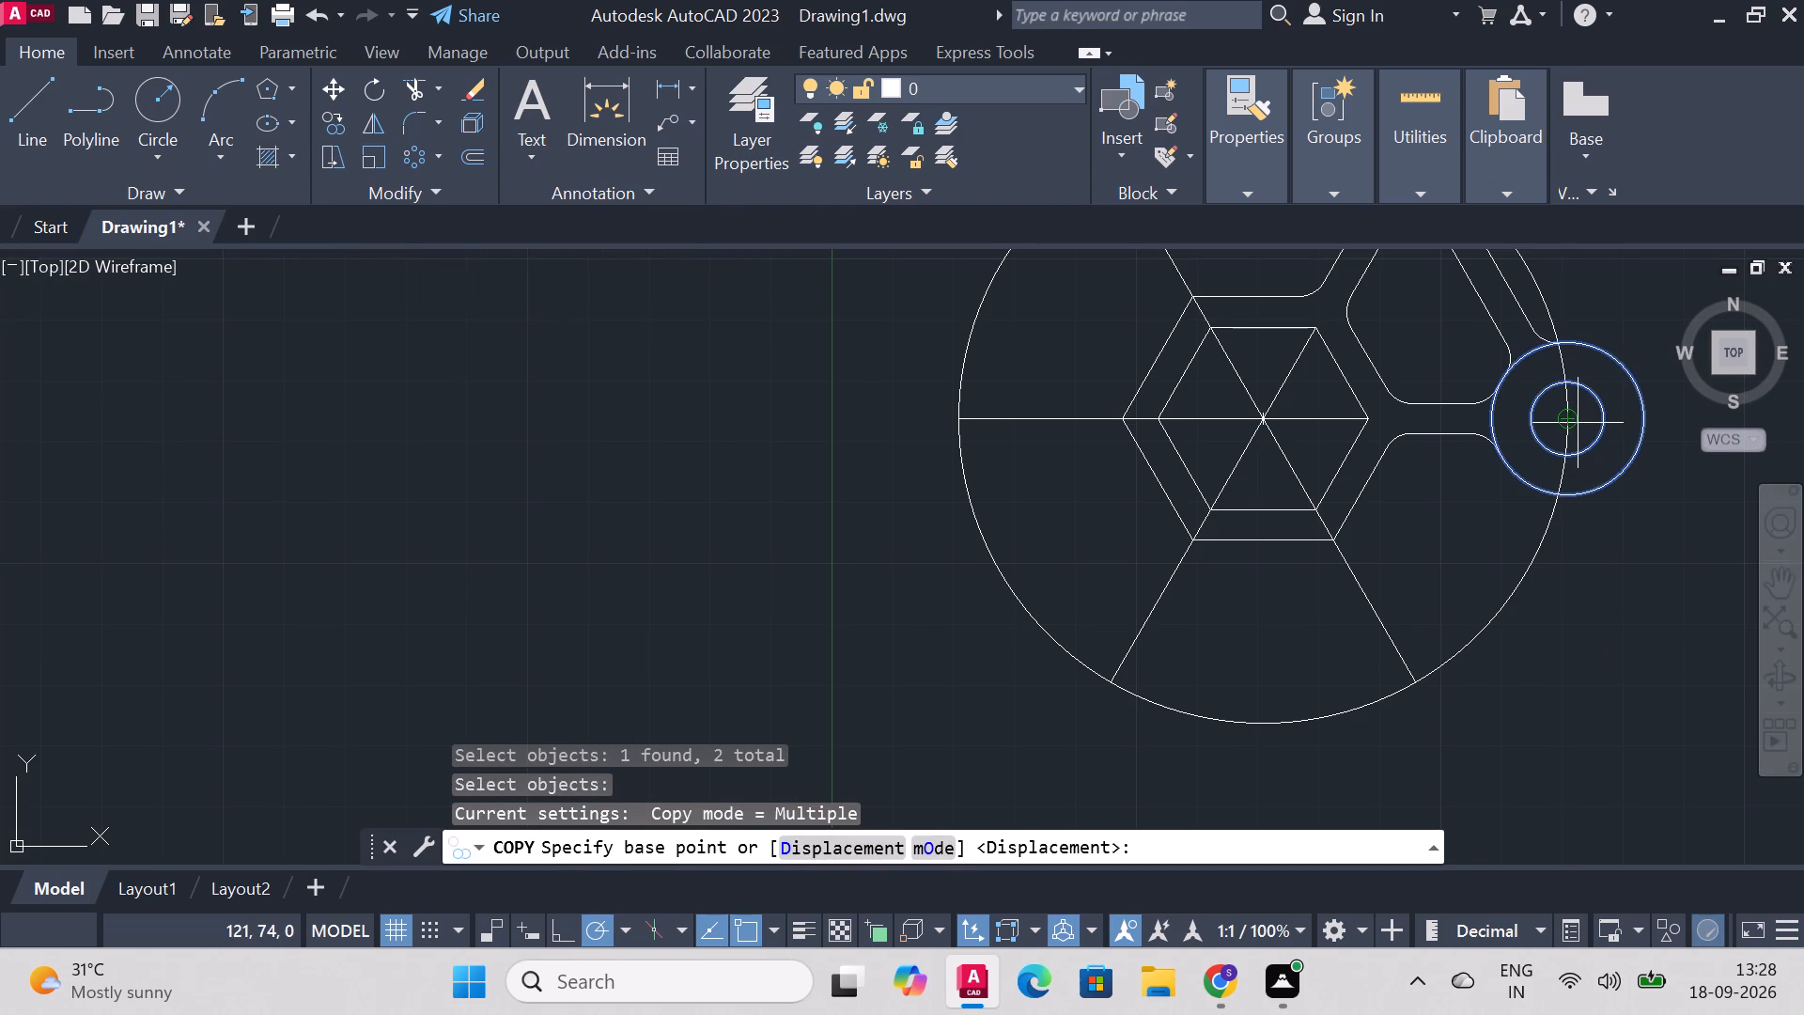
{"action": "left_click", "coordinate": [1569, 421]}
{"action": "left_click", "coordinate": [1414, 682]}
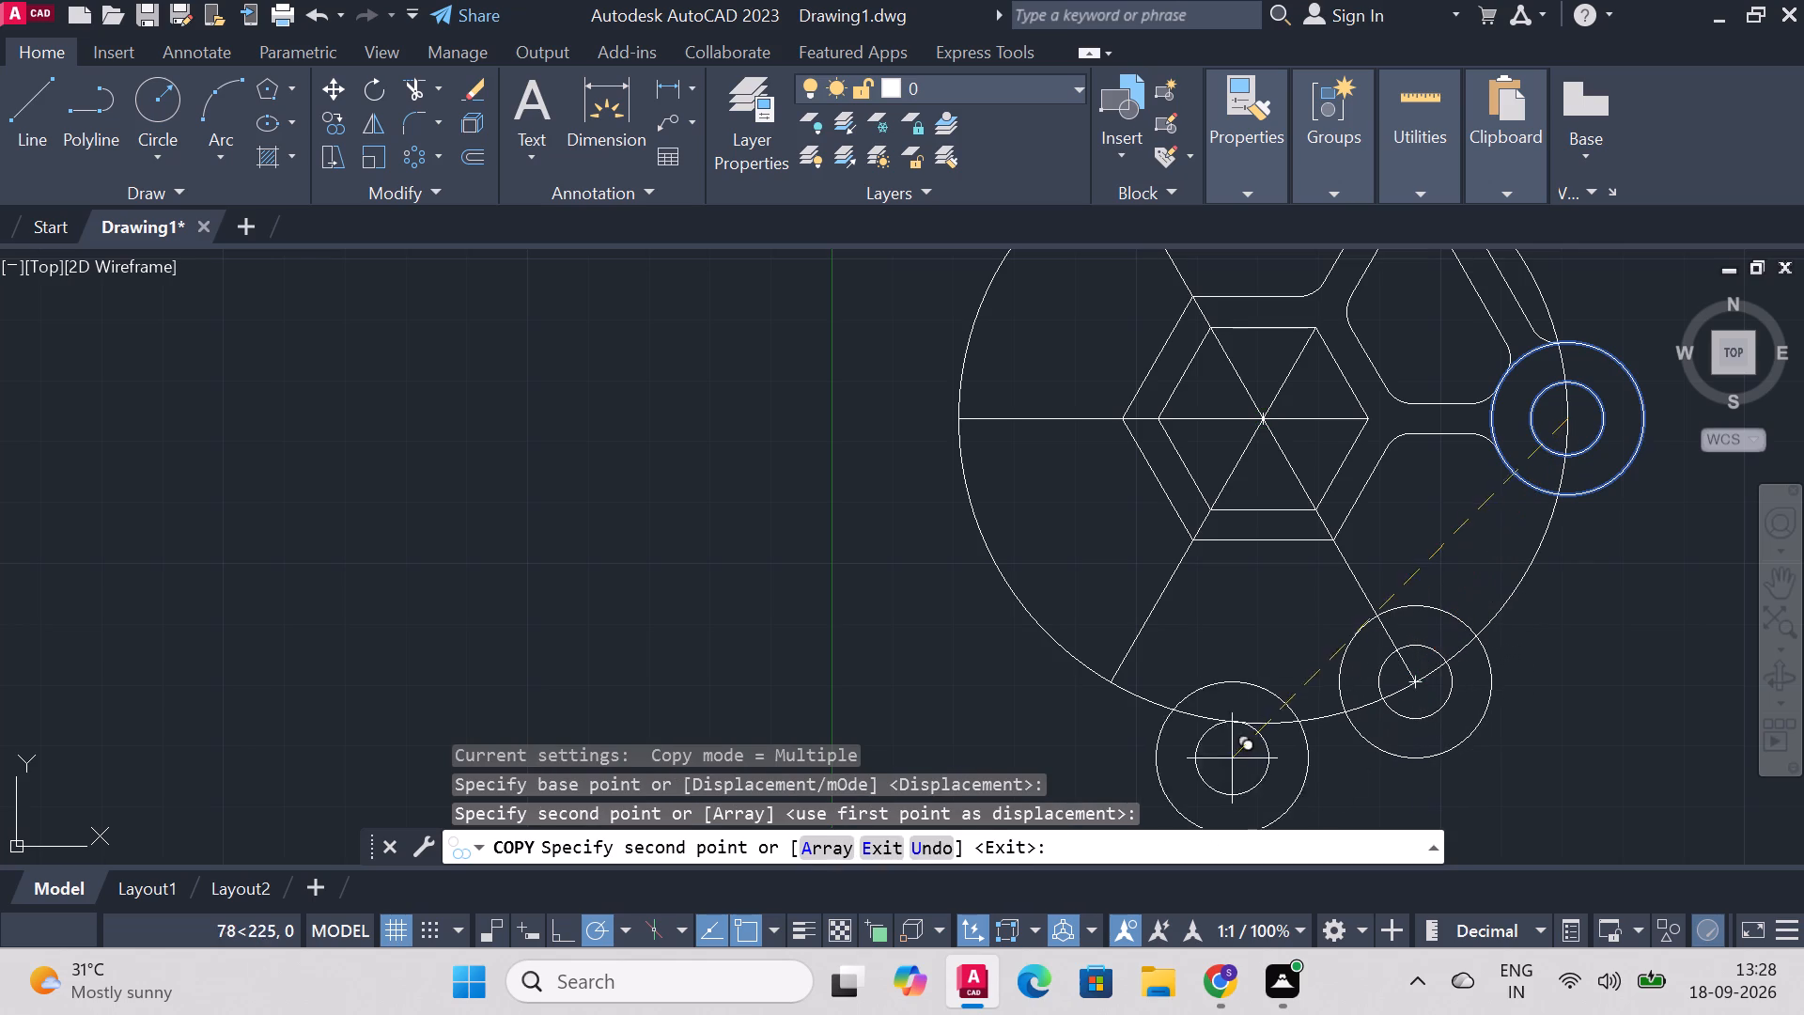
{"action": "left_click", "coordinate": [1102, 687]}
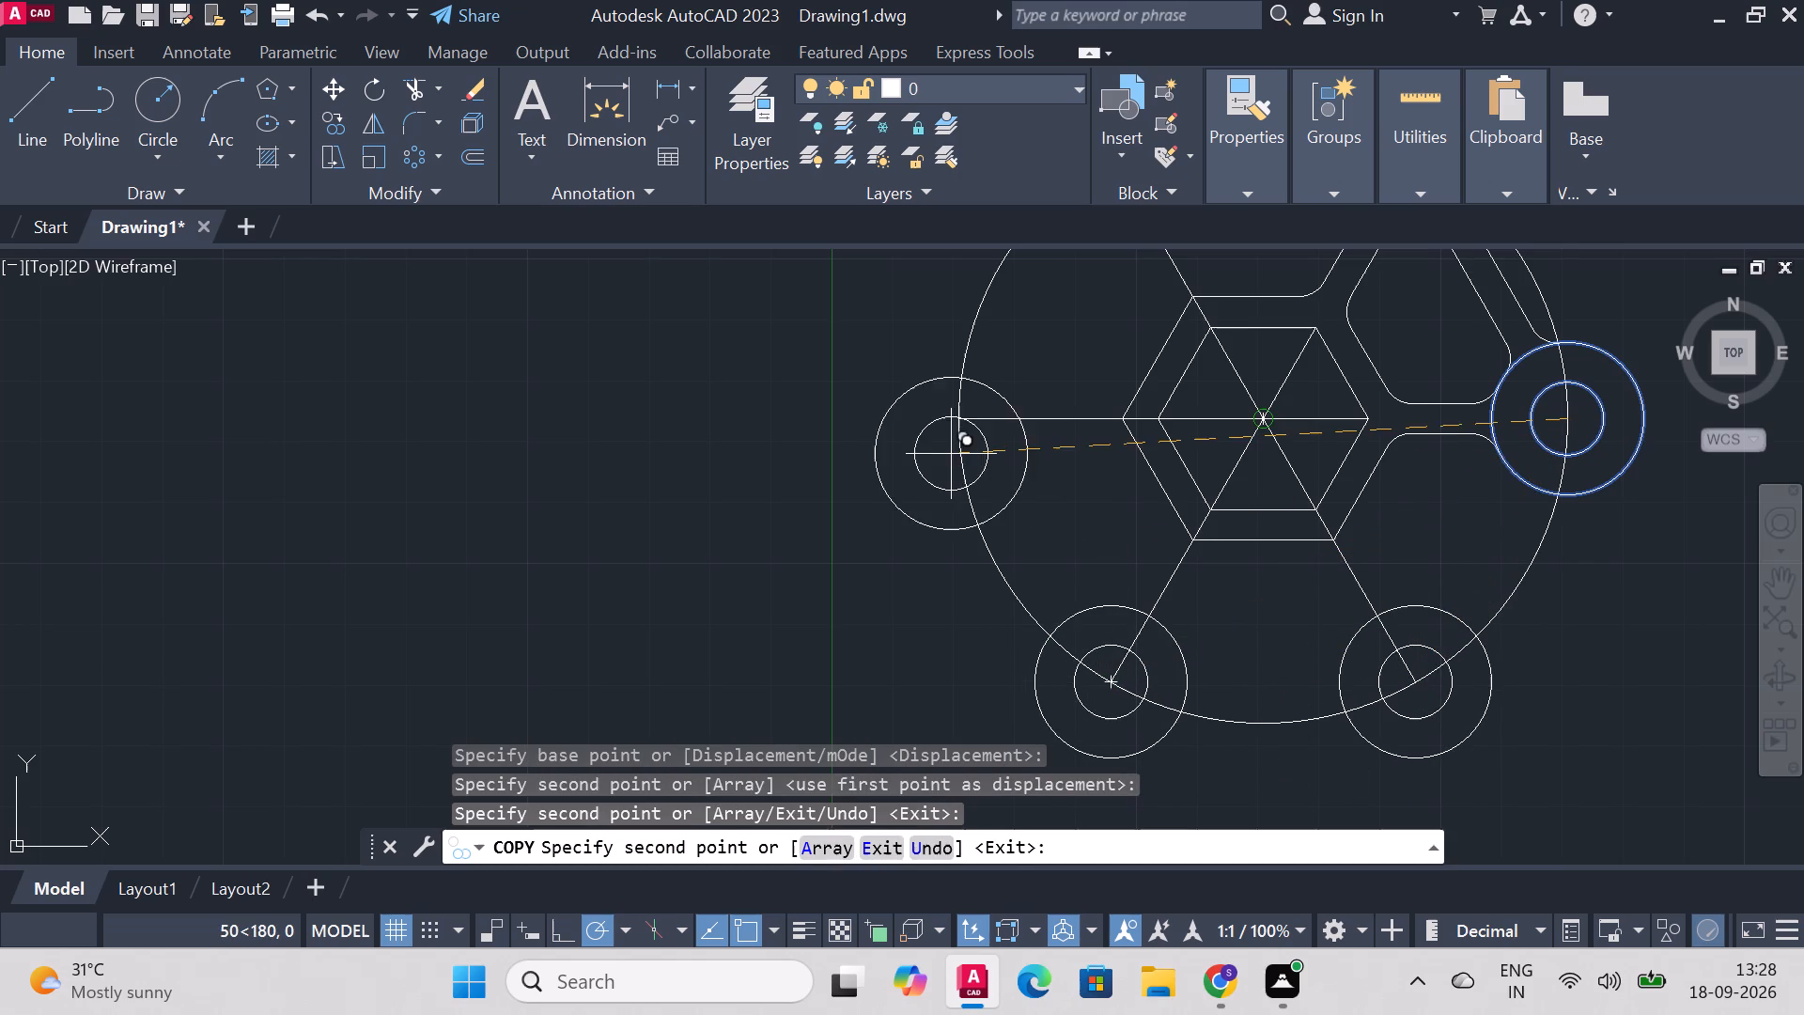
{"action": "left_click", "coordinate": [958, 426]}
{"action": "scroll", "coordinate": [1148, 421], "scroll_direction": "down", "scroll_amount": 1}
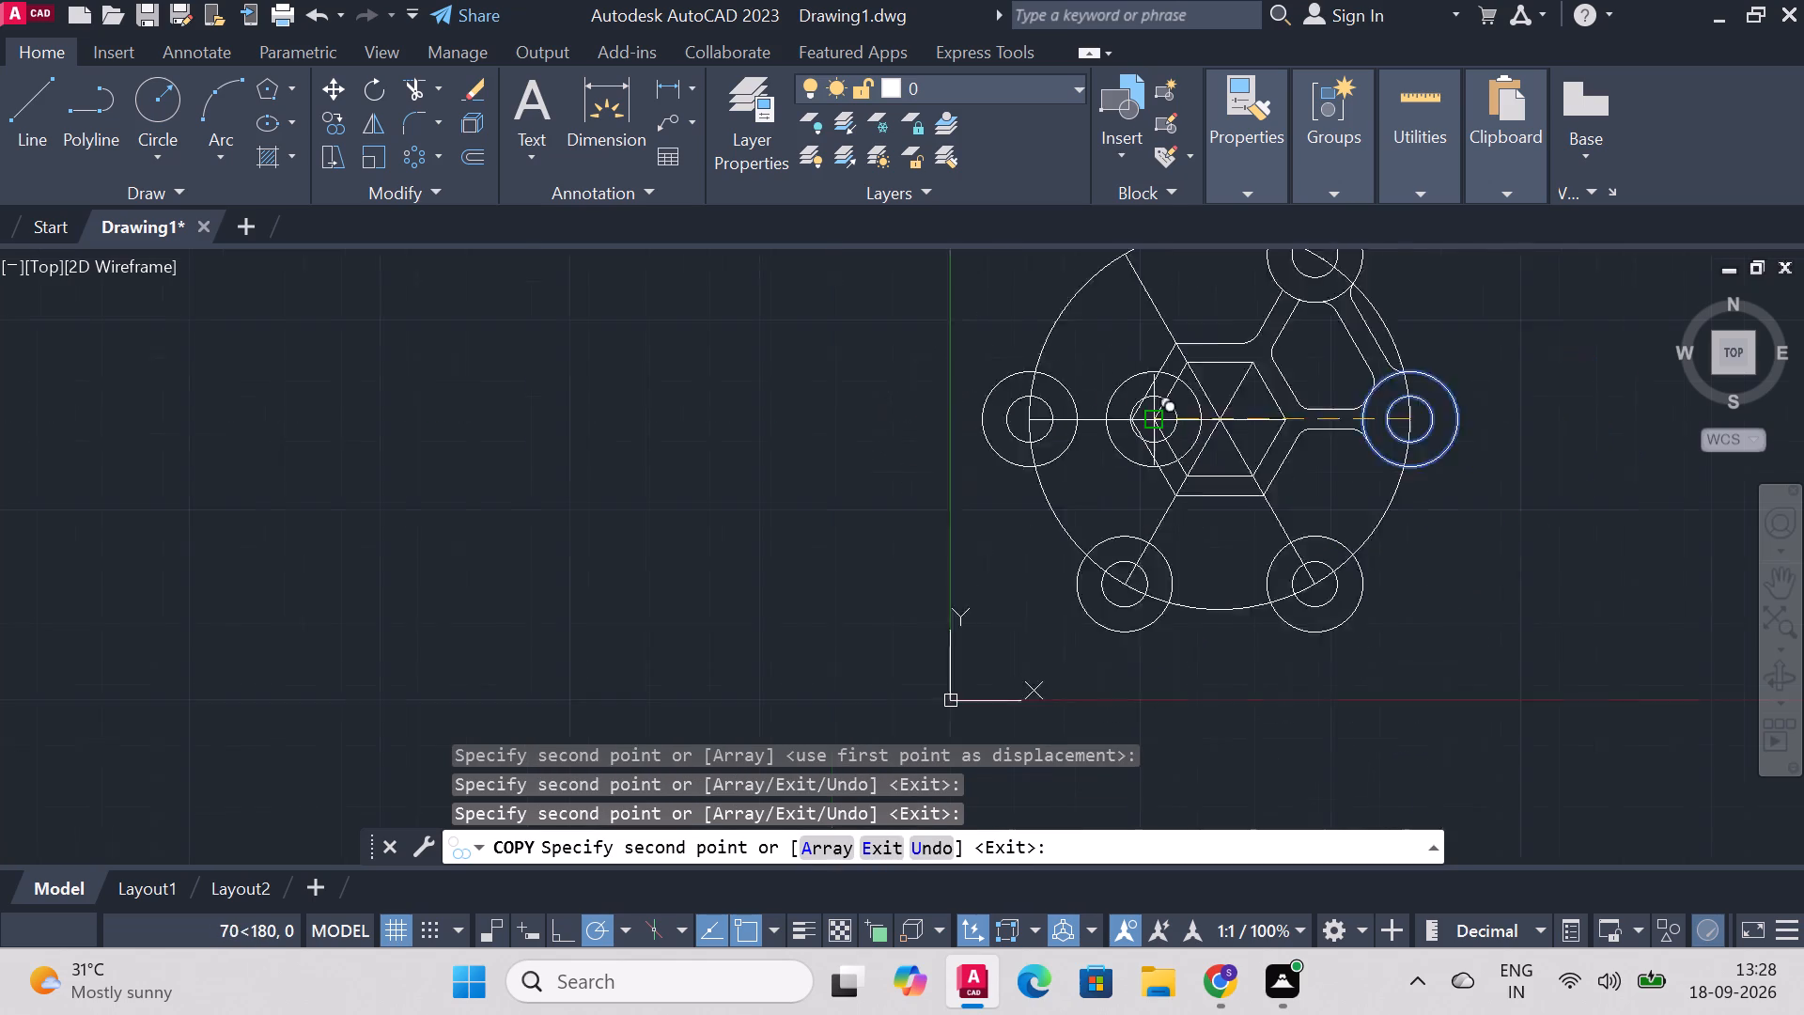
{"action": "scroll", "coordinate": [1149, 421], "scroll_direction": "down", "scroll_amount": 2}
{"action": "scroll", "coordinate": [1170, 351], "scroll_direction": "up", "scroll_amount": 1}
{"action": "left_click", "coordinate": [1123, 352]}
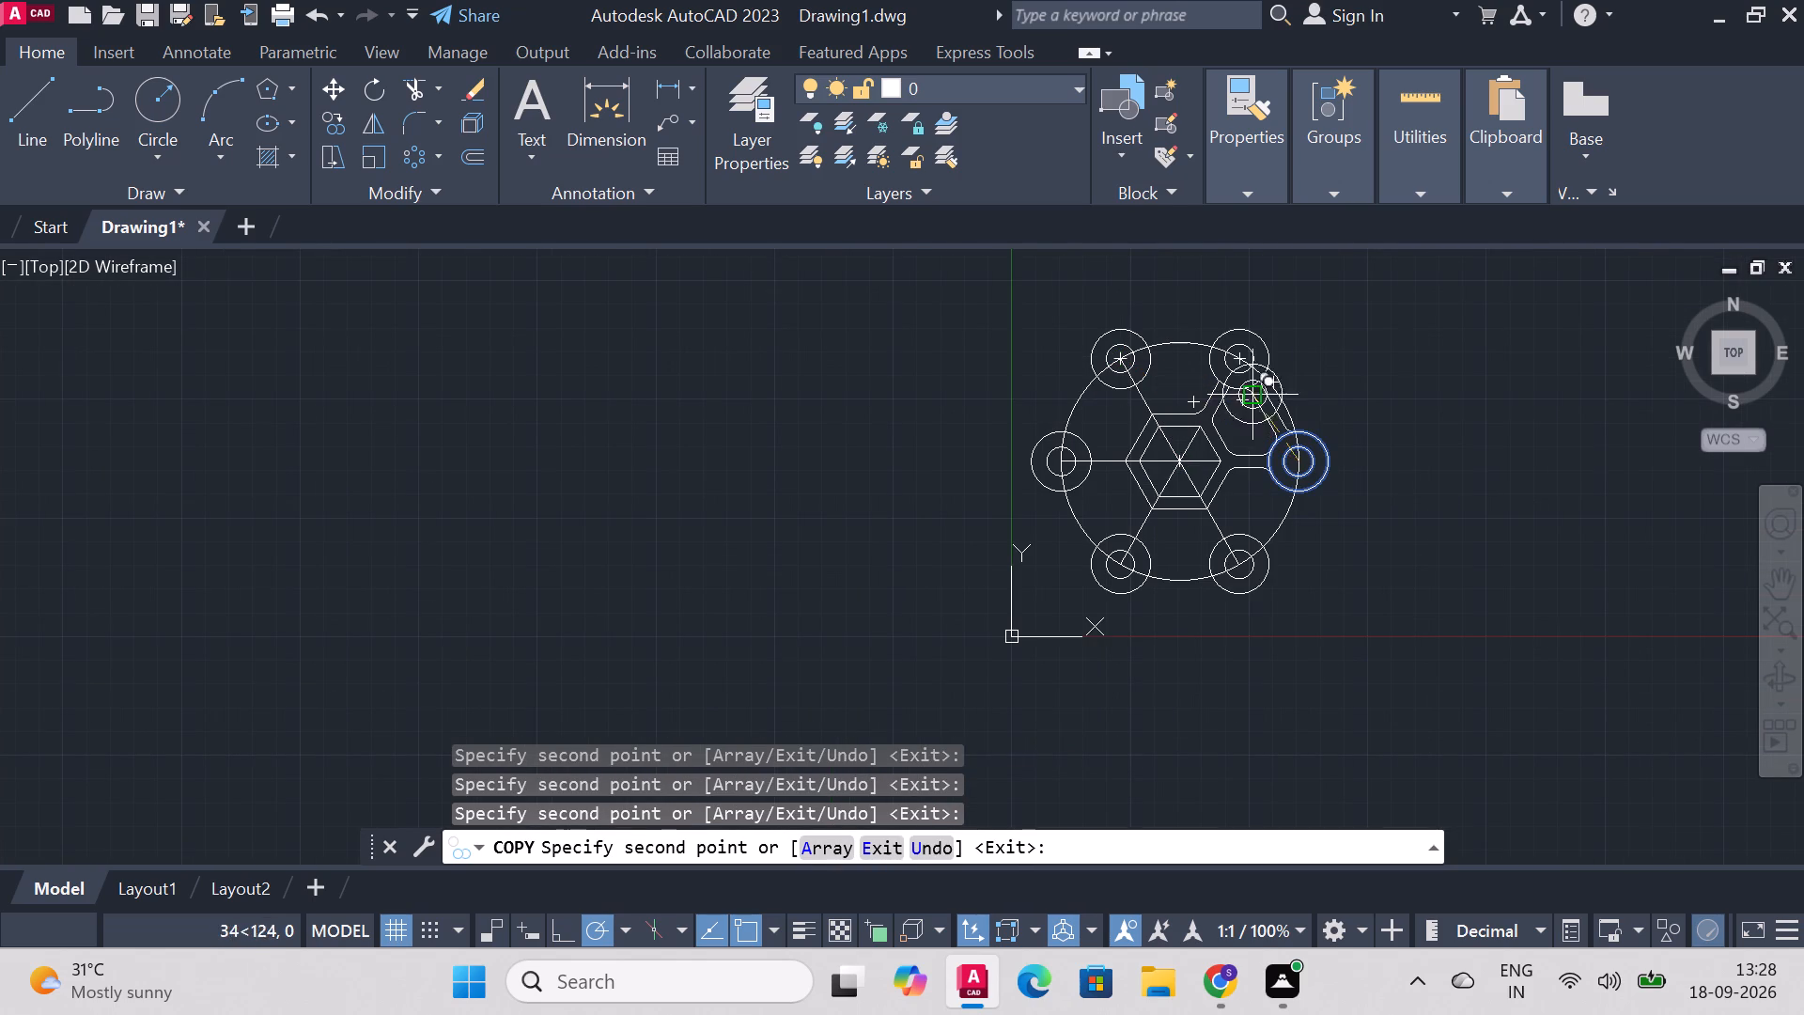
End the copying of the circle pair around the radius-50 circle.
{"action": "right_click", "coordinate": [1375, 330]}
{"action": "left_click", "coordinate": [1416, 344]}
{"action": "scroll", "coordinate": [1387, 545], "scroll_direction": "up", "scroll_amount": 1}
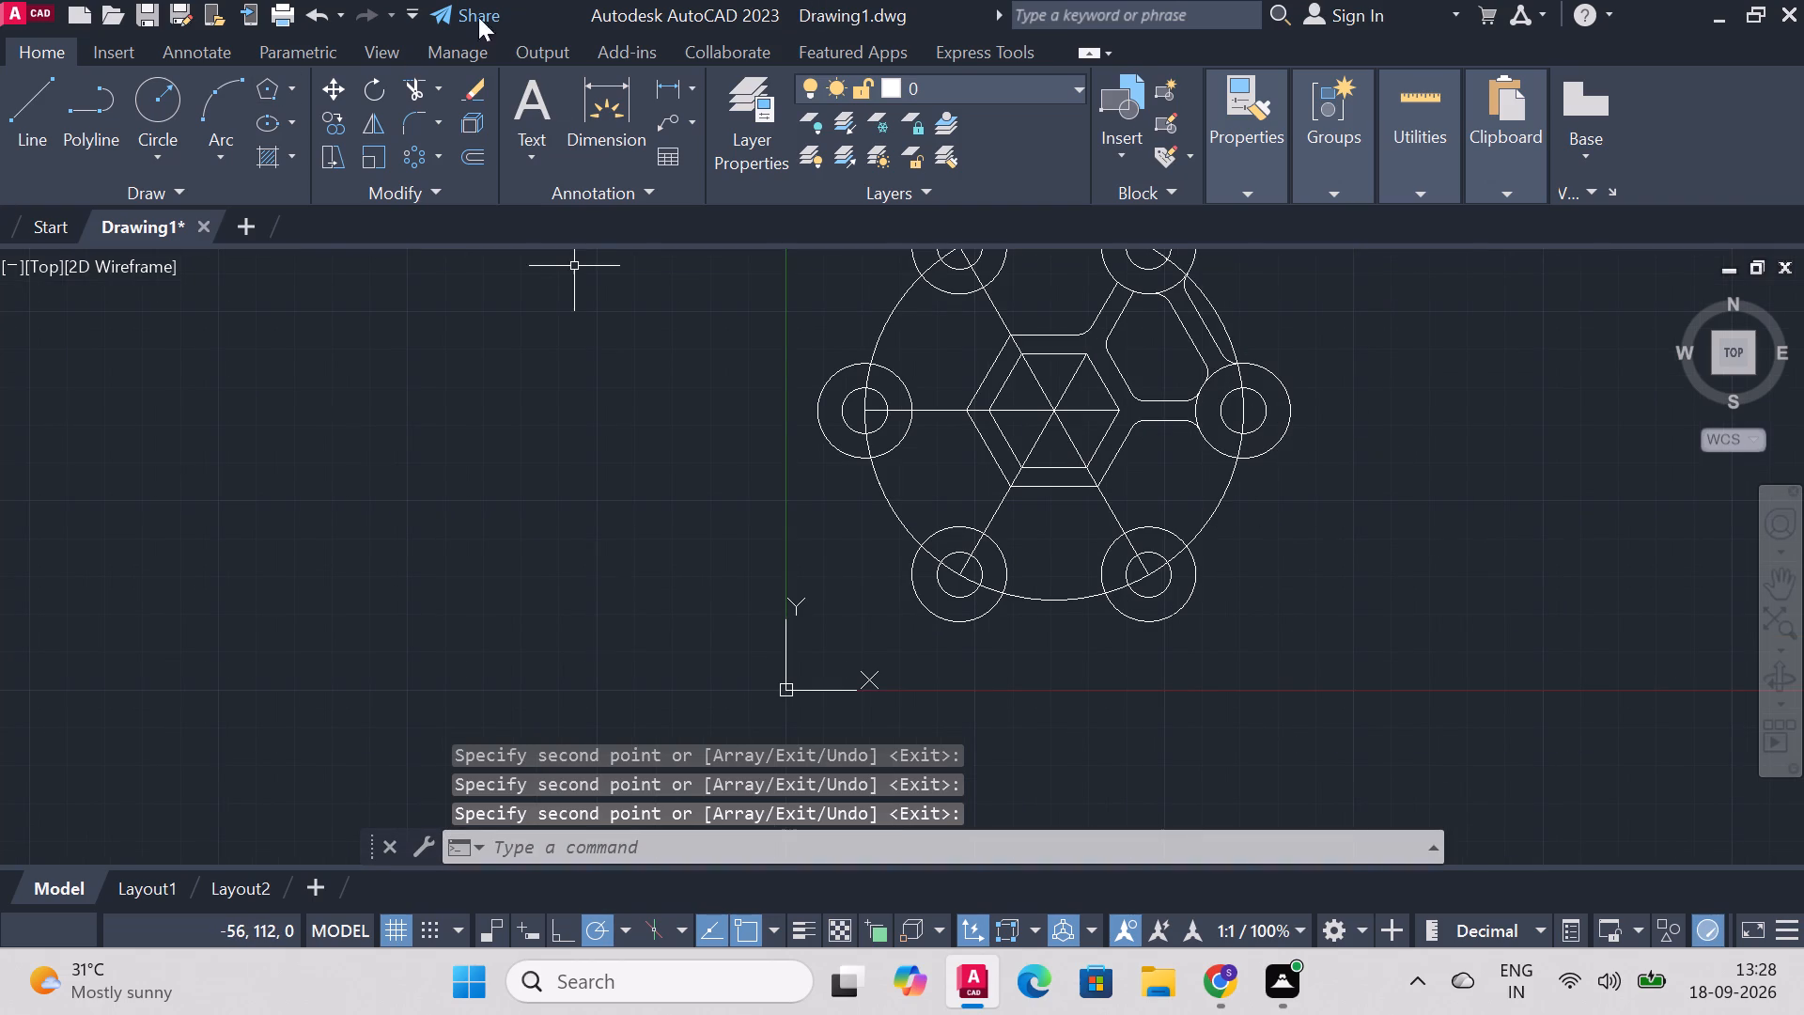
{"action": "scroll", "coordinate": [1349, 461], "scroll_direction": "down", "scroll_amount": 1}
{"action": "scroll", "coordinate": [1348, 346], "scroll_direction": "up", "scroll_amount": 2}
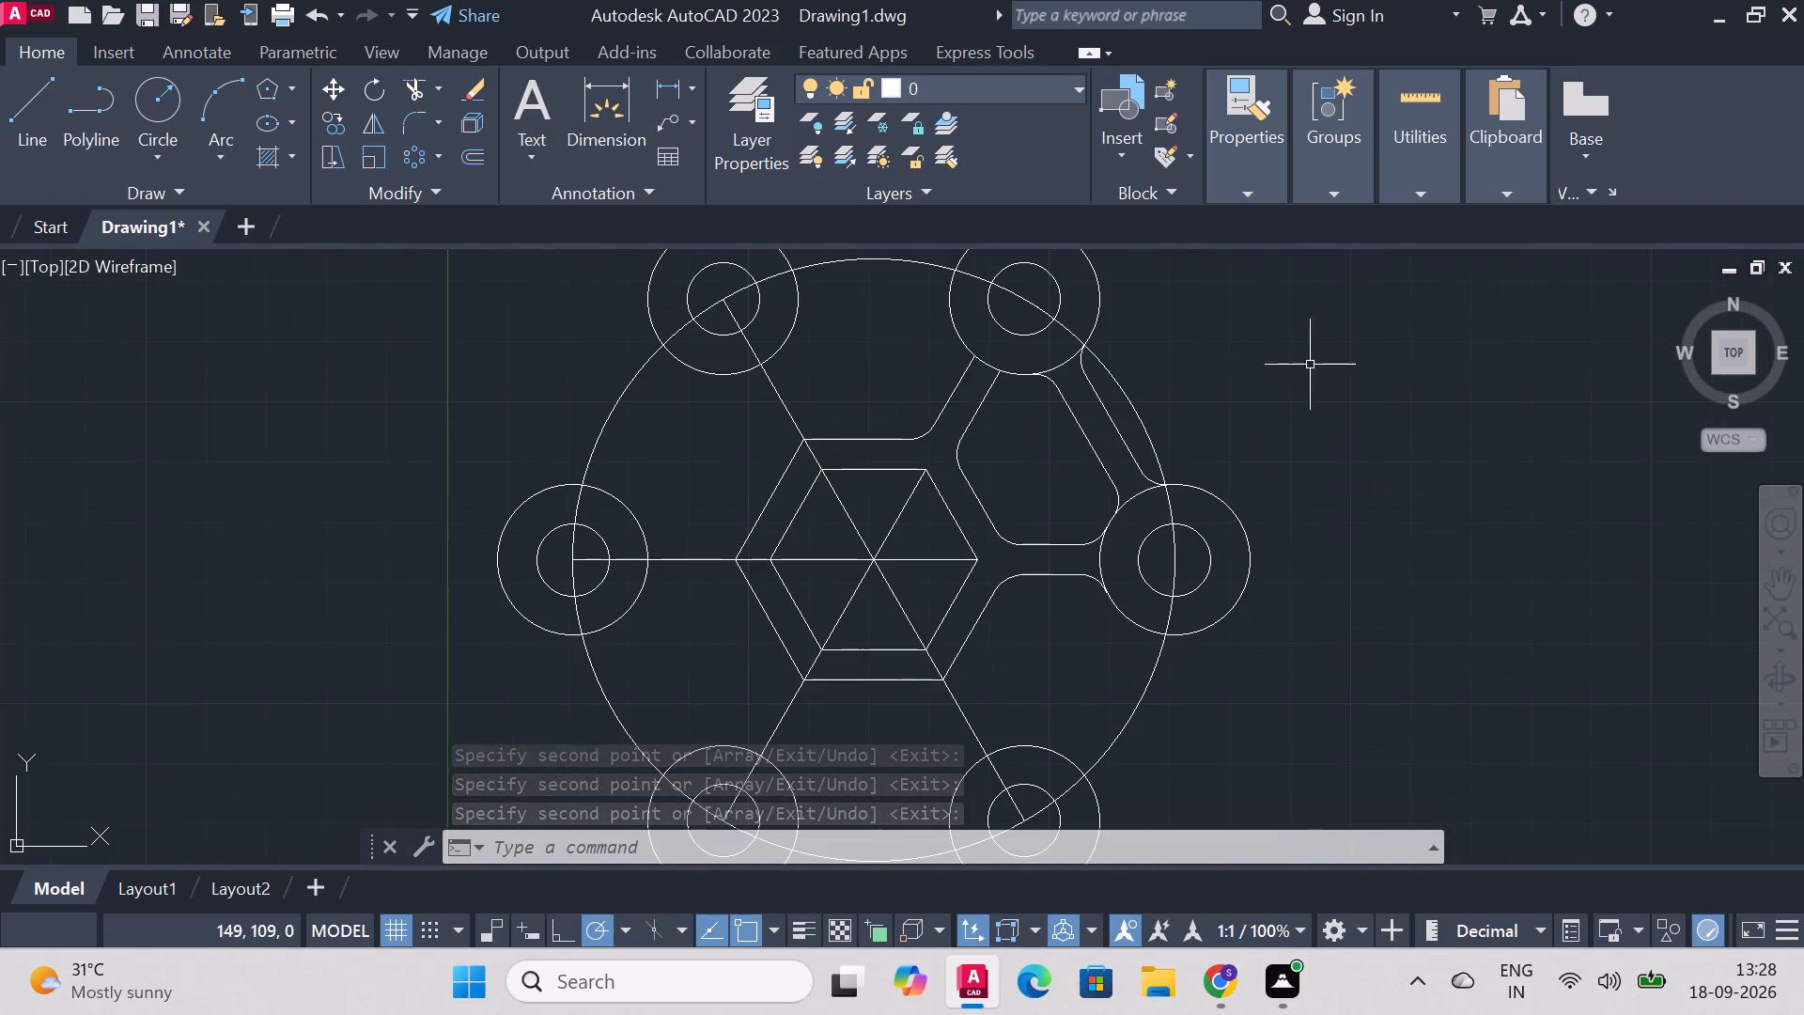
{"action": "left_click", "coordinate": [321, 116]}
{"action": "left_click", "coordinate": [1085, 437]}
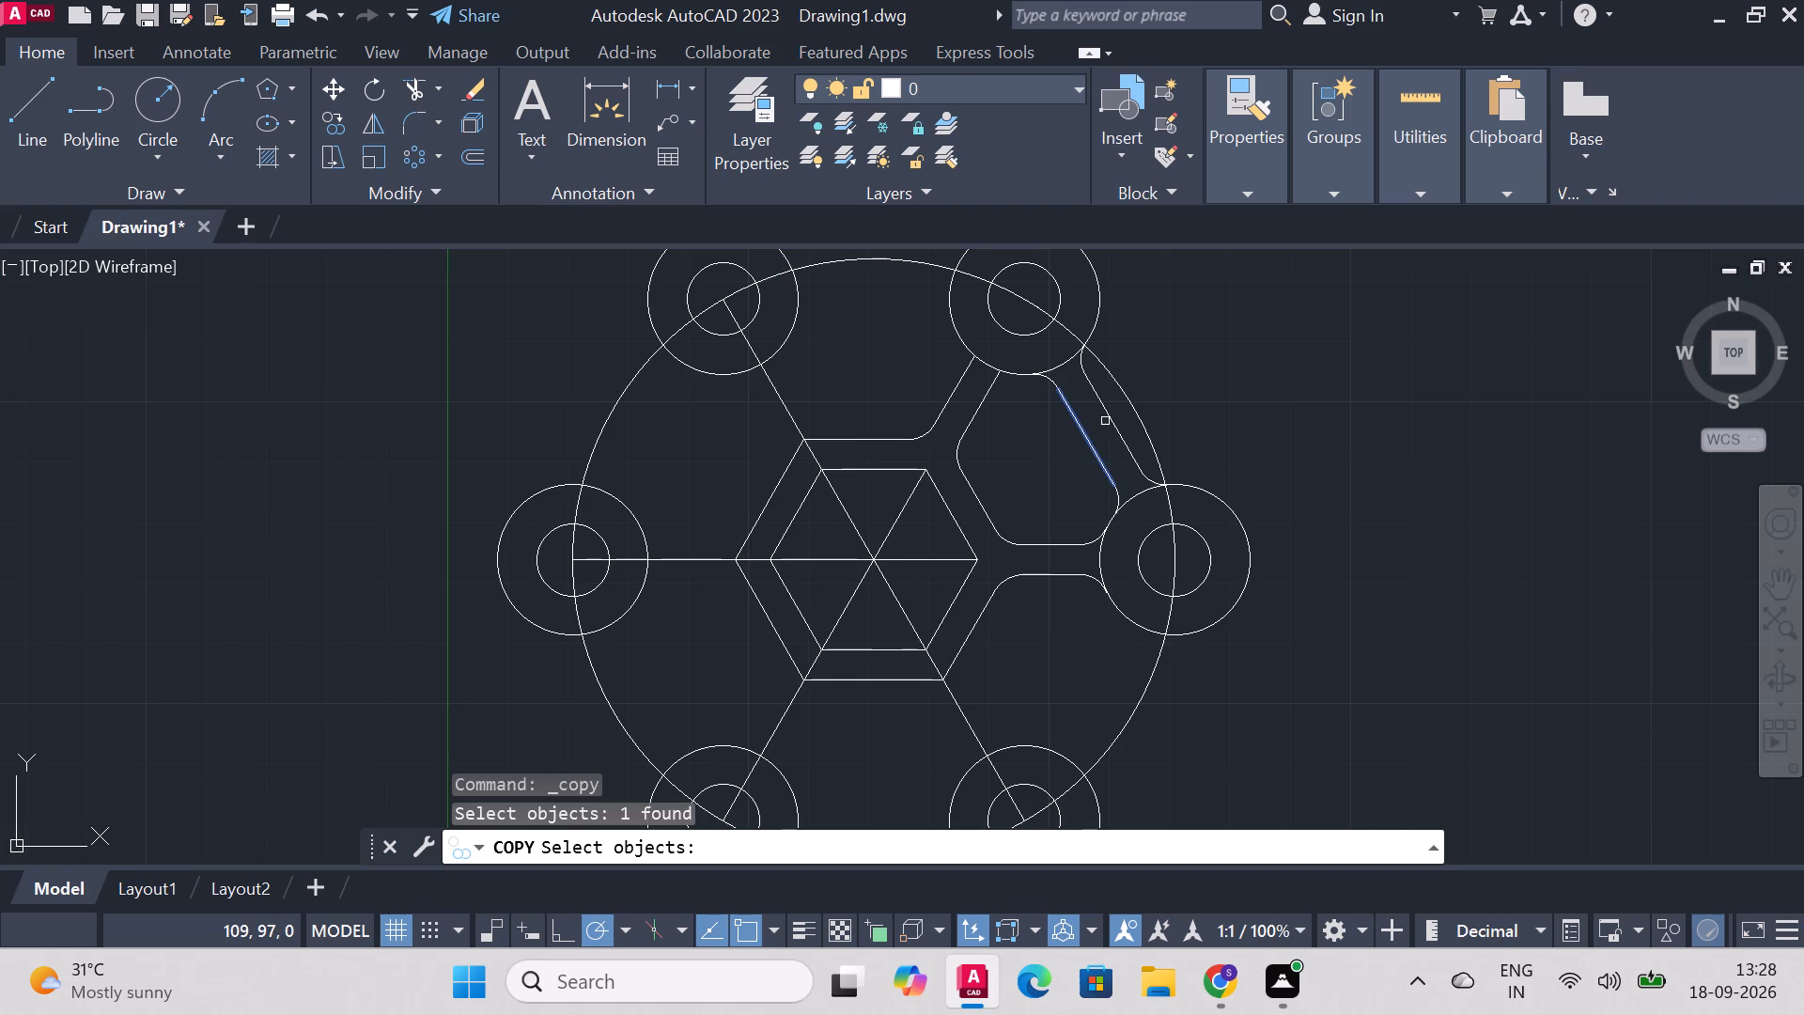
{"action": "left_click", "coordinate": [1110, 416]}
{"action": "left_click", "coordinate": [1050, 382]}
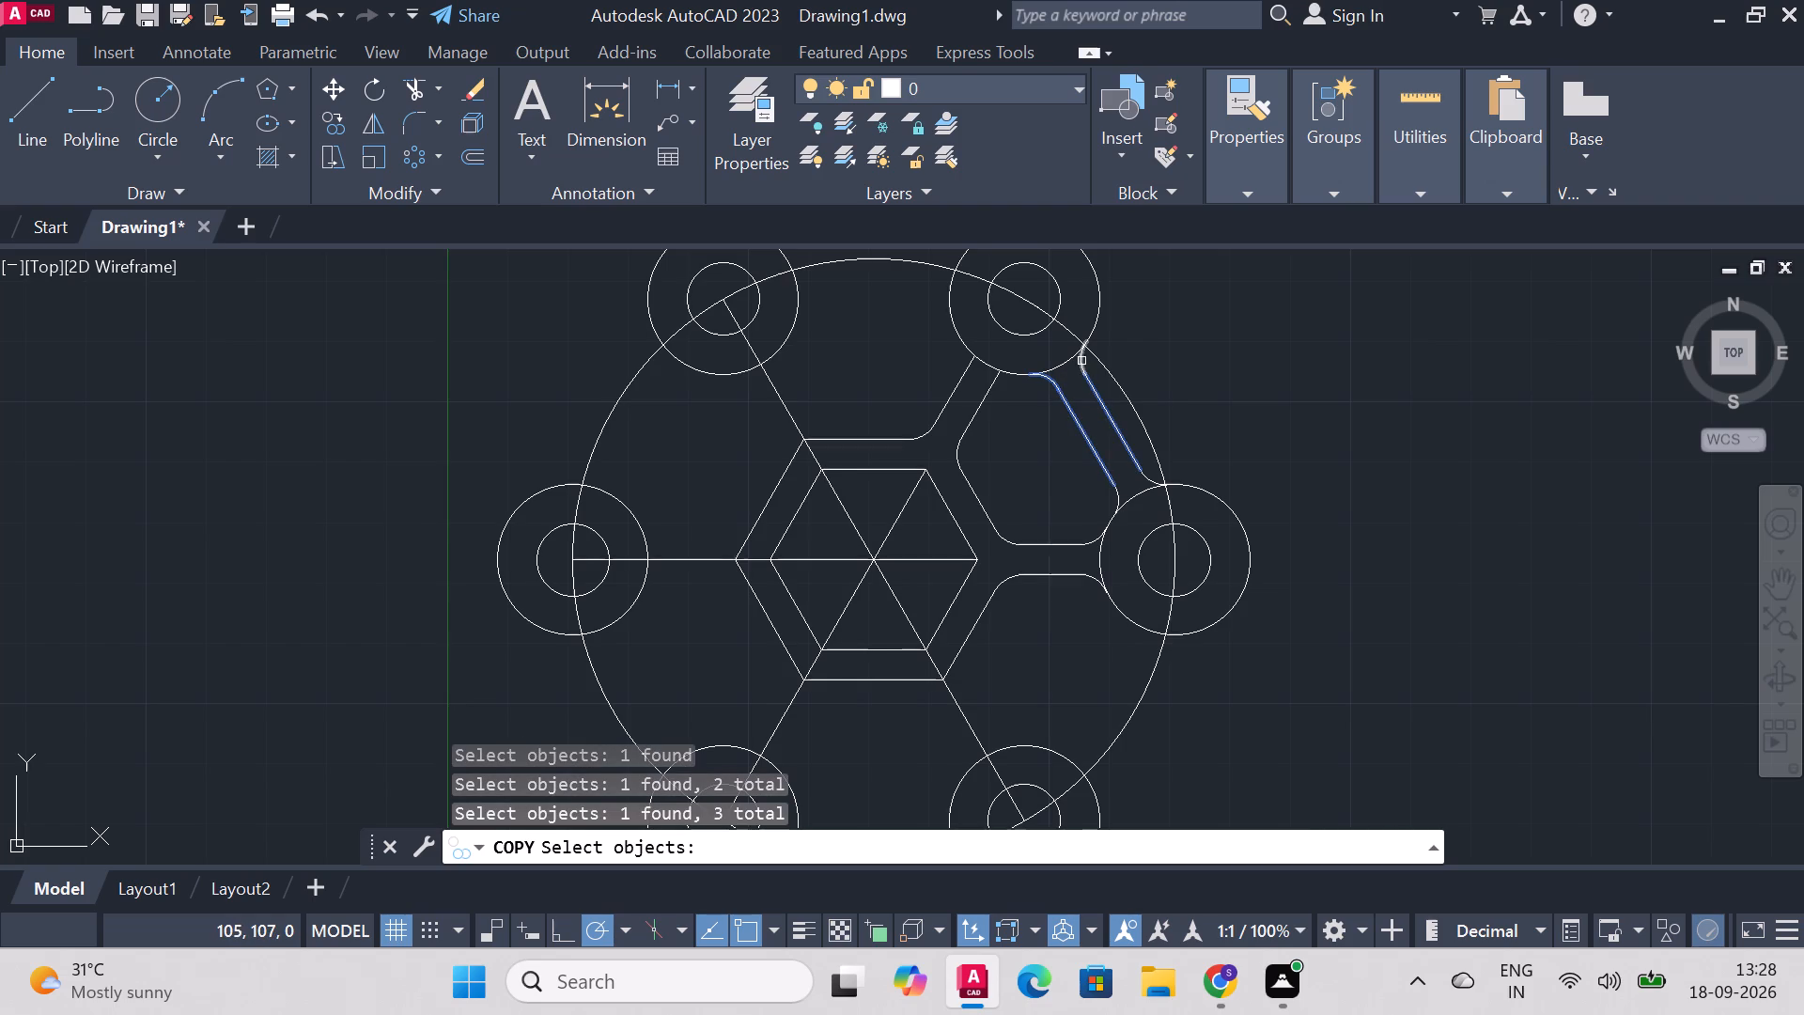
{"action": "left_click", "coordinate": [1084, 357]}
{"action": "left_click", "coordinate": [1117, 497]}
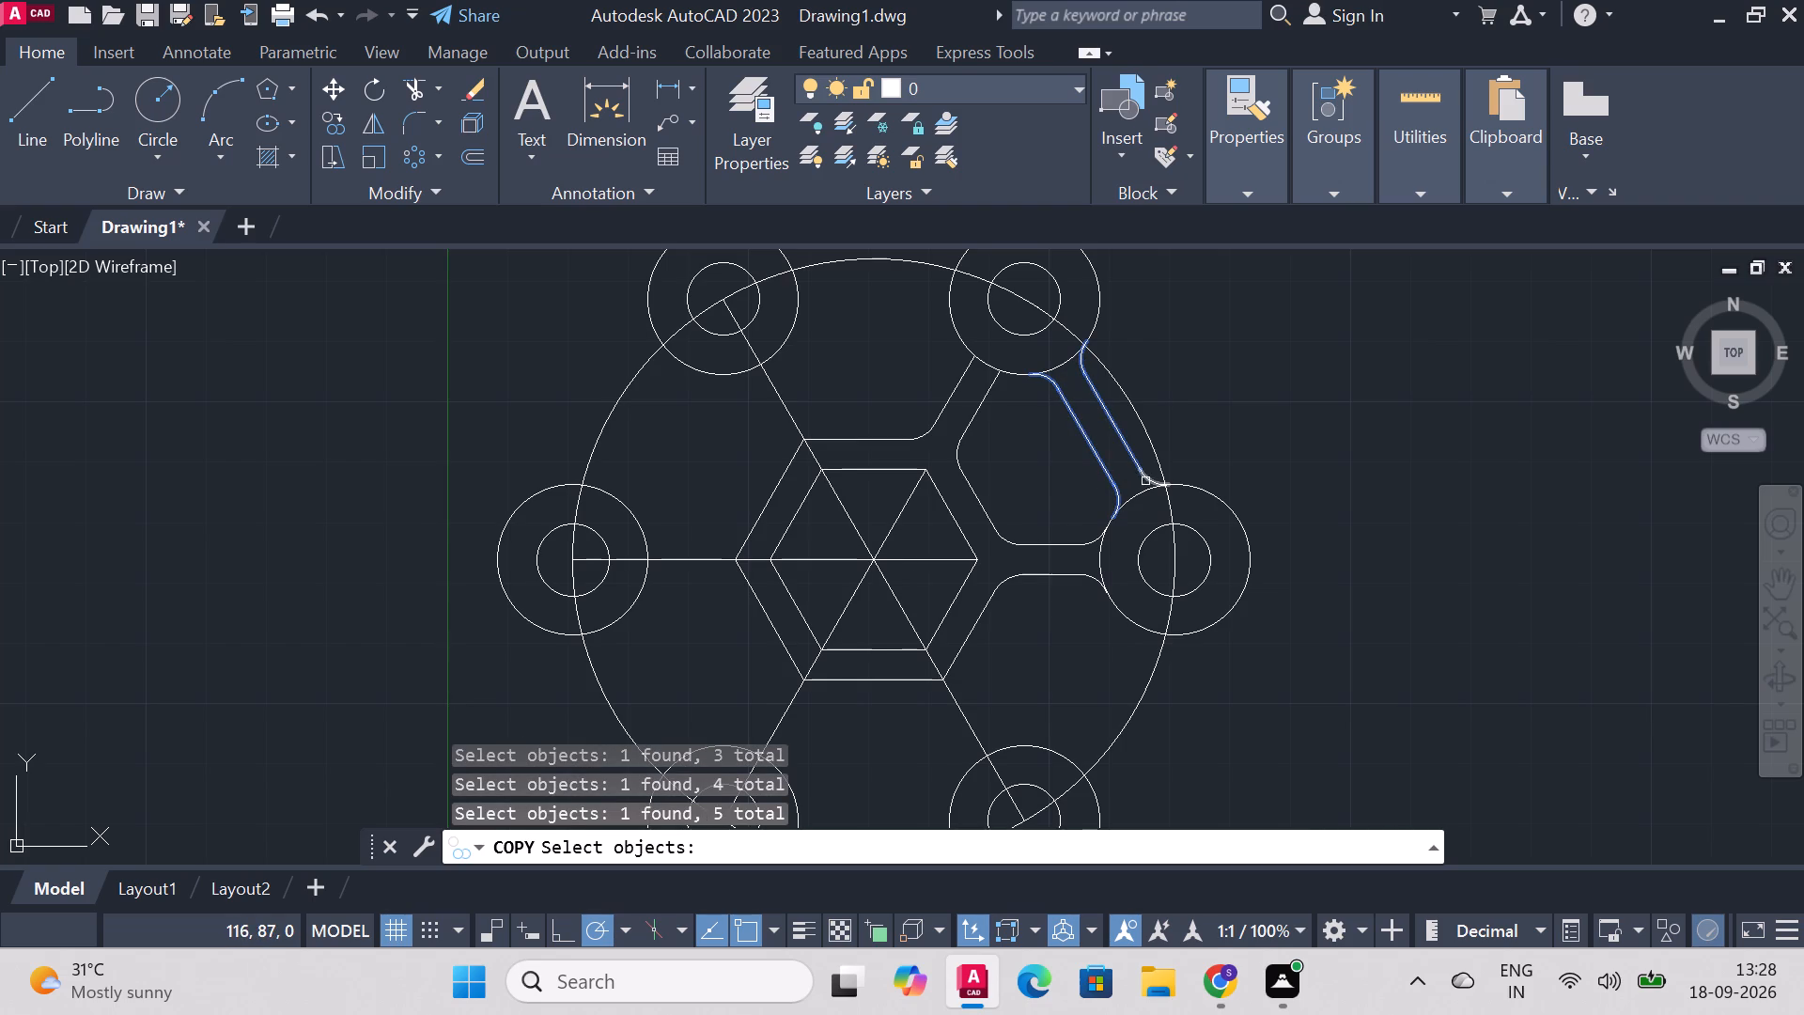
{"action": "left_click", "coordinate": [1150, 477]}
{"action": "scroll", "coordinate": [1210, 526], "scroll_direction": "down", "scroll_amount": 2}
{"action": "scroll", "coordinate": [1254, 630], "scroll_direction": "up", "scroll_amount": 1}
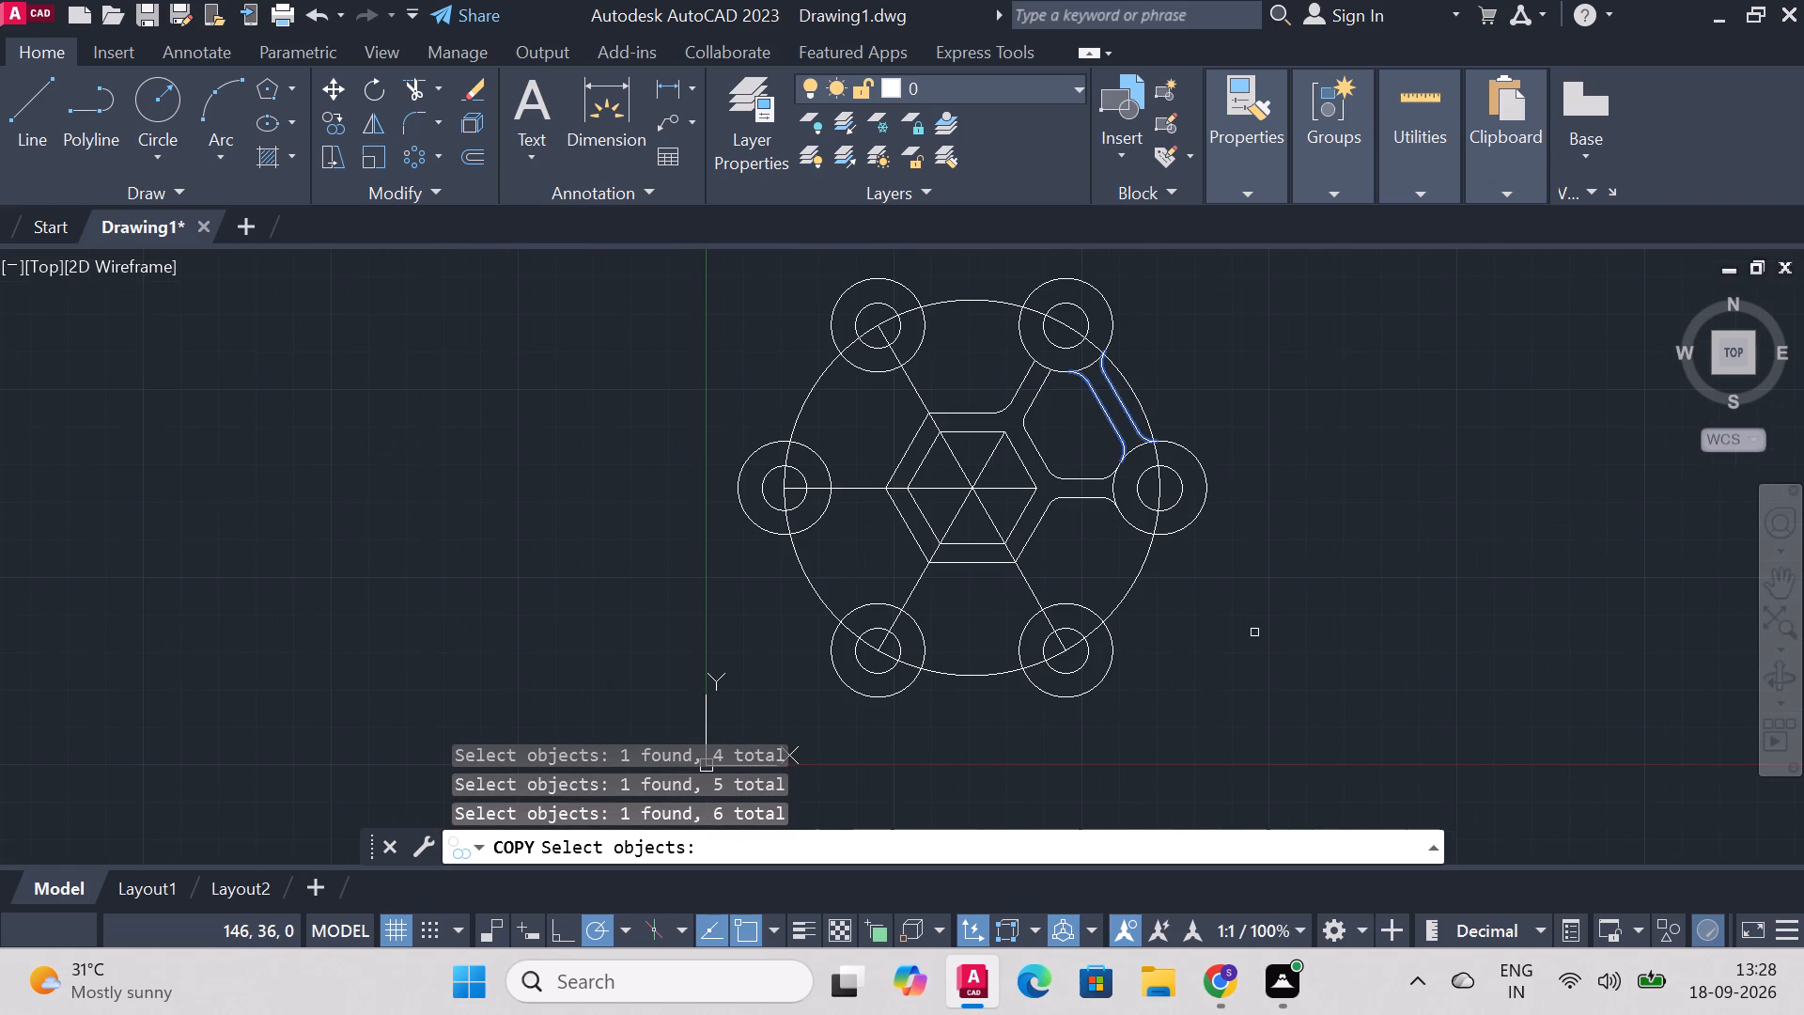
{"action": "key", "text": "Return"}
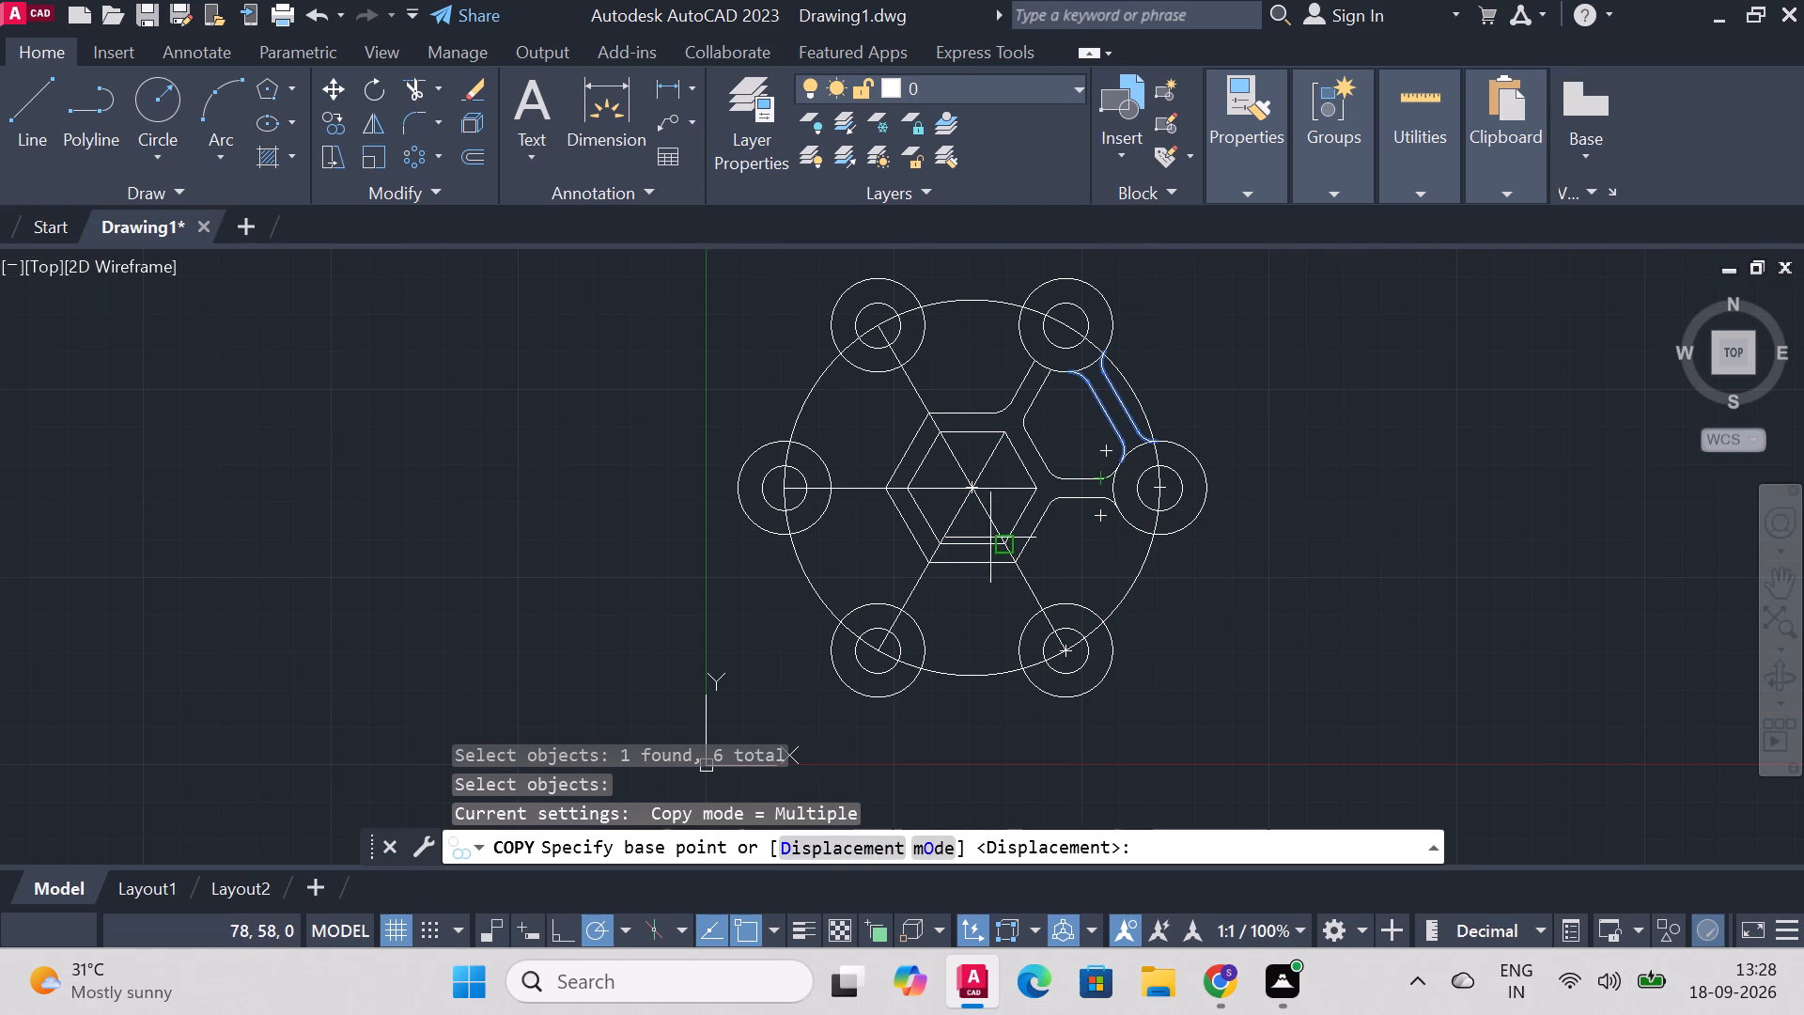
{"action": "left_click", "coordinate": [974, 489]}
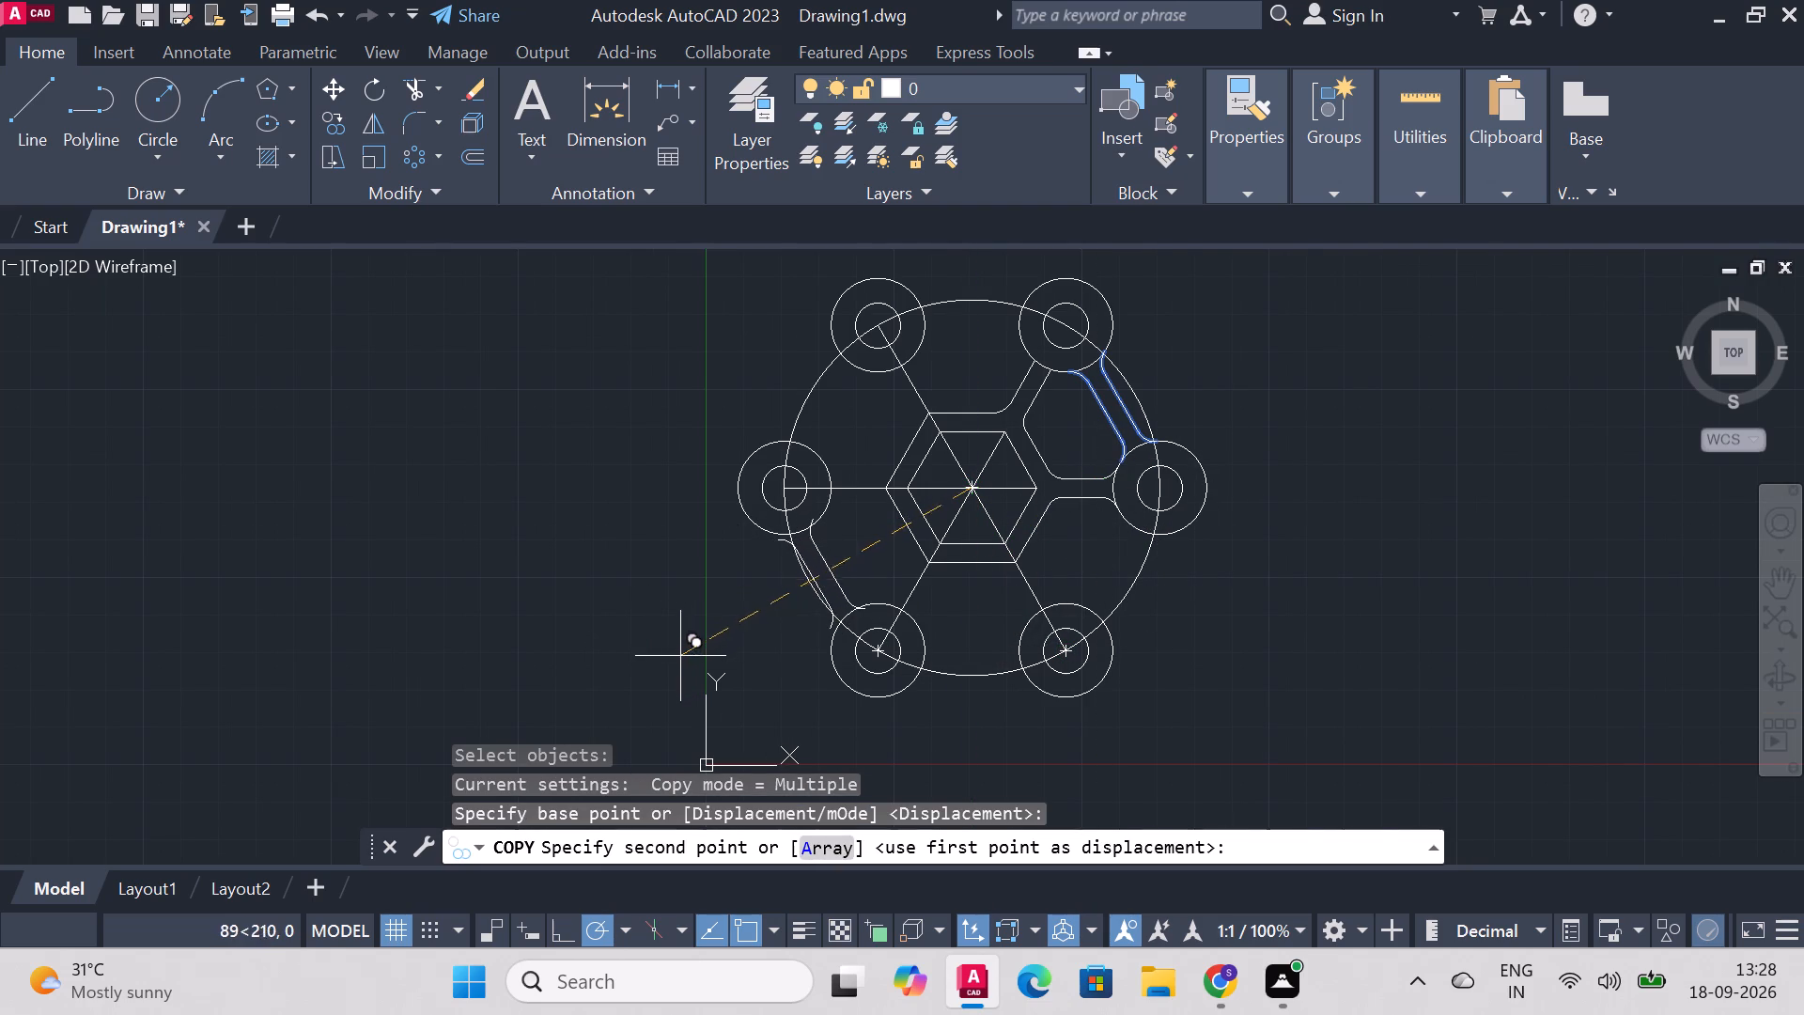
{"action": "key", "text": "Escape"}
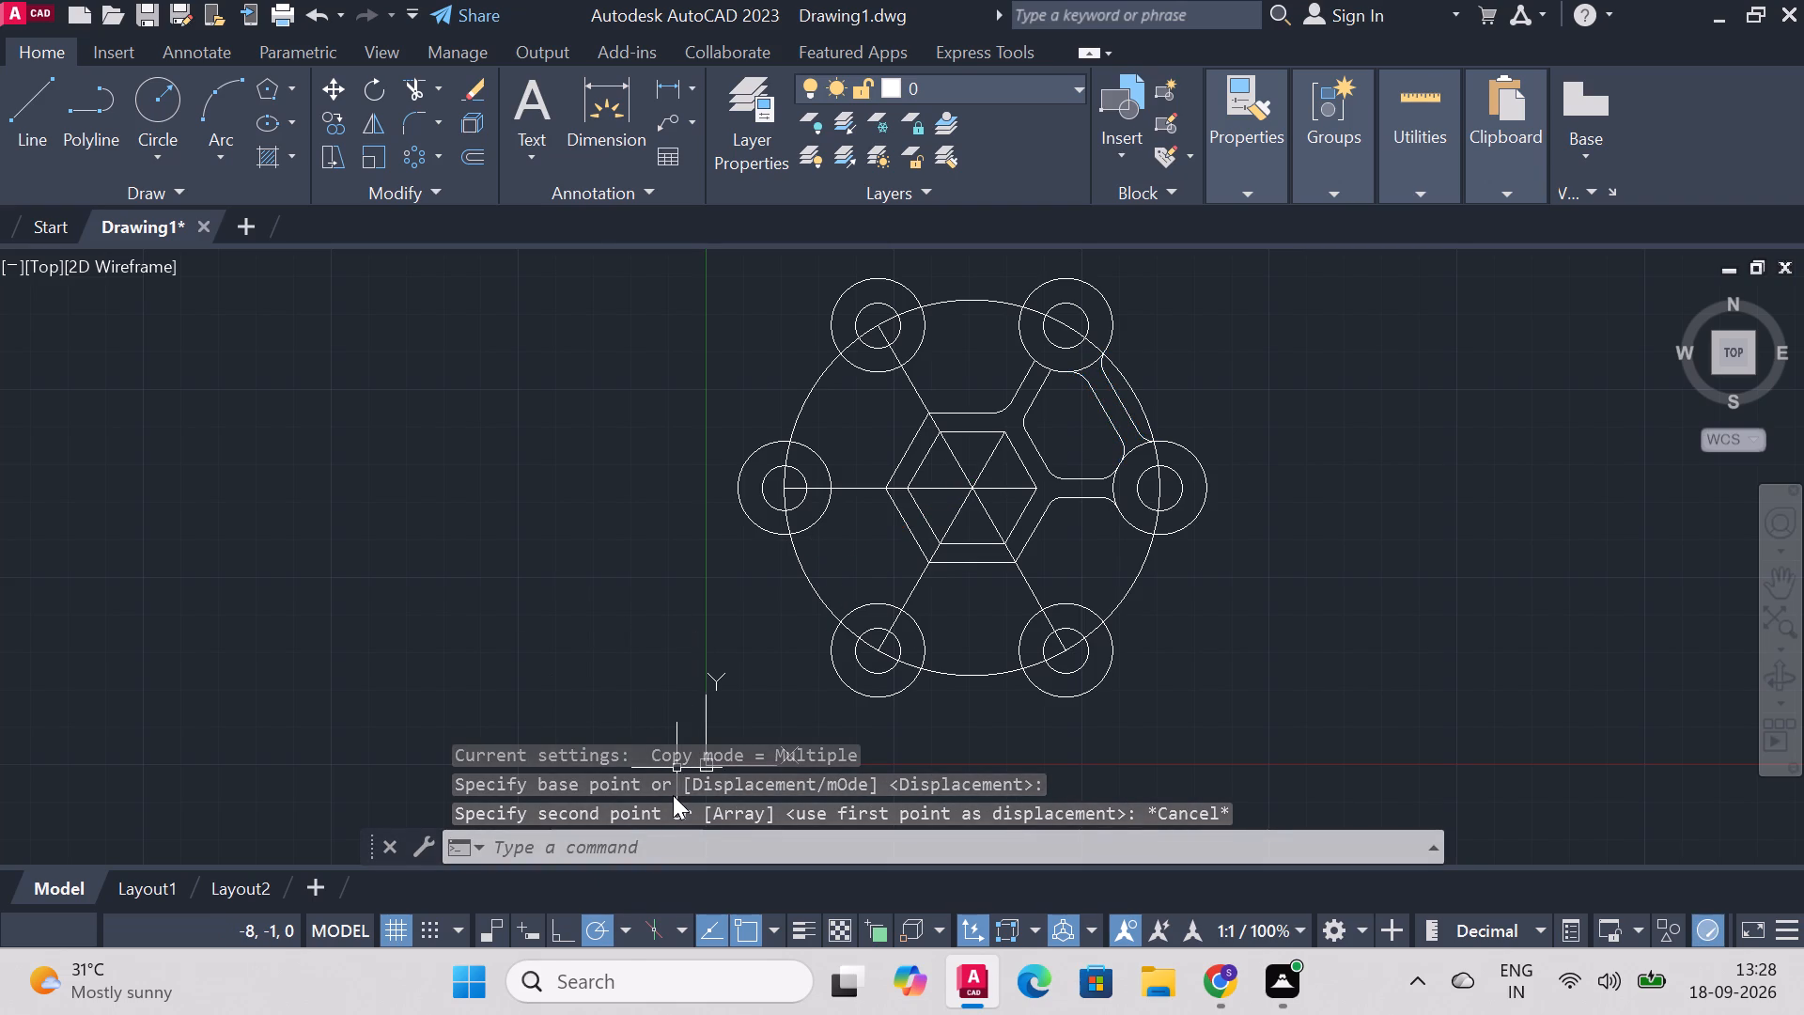
Mirror the two parallel lines and four fillet arcs joining the right and upper-right circles about the vertical through the hexagon centre, keeping the originals.
{"action": "left_click", "coordinate": [376, 117]}
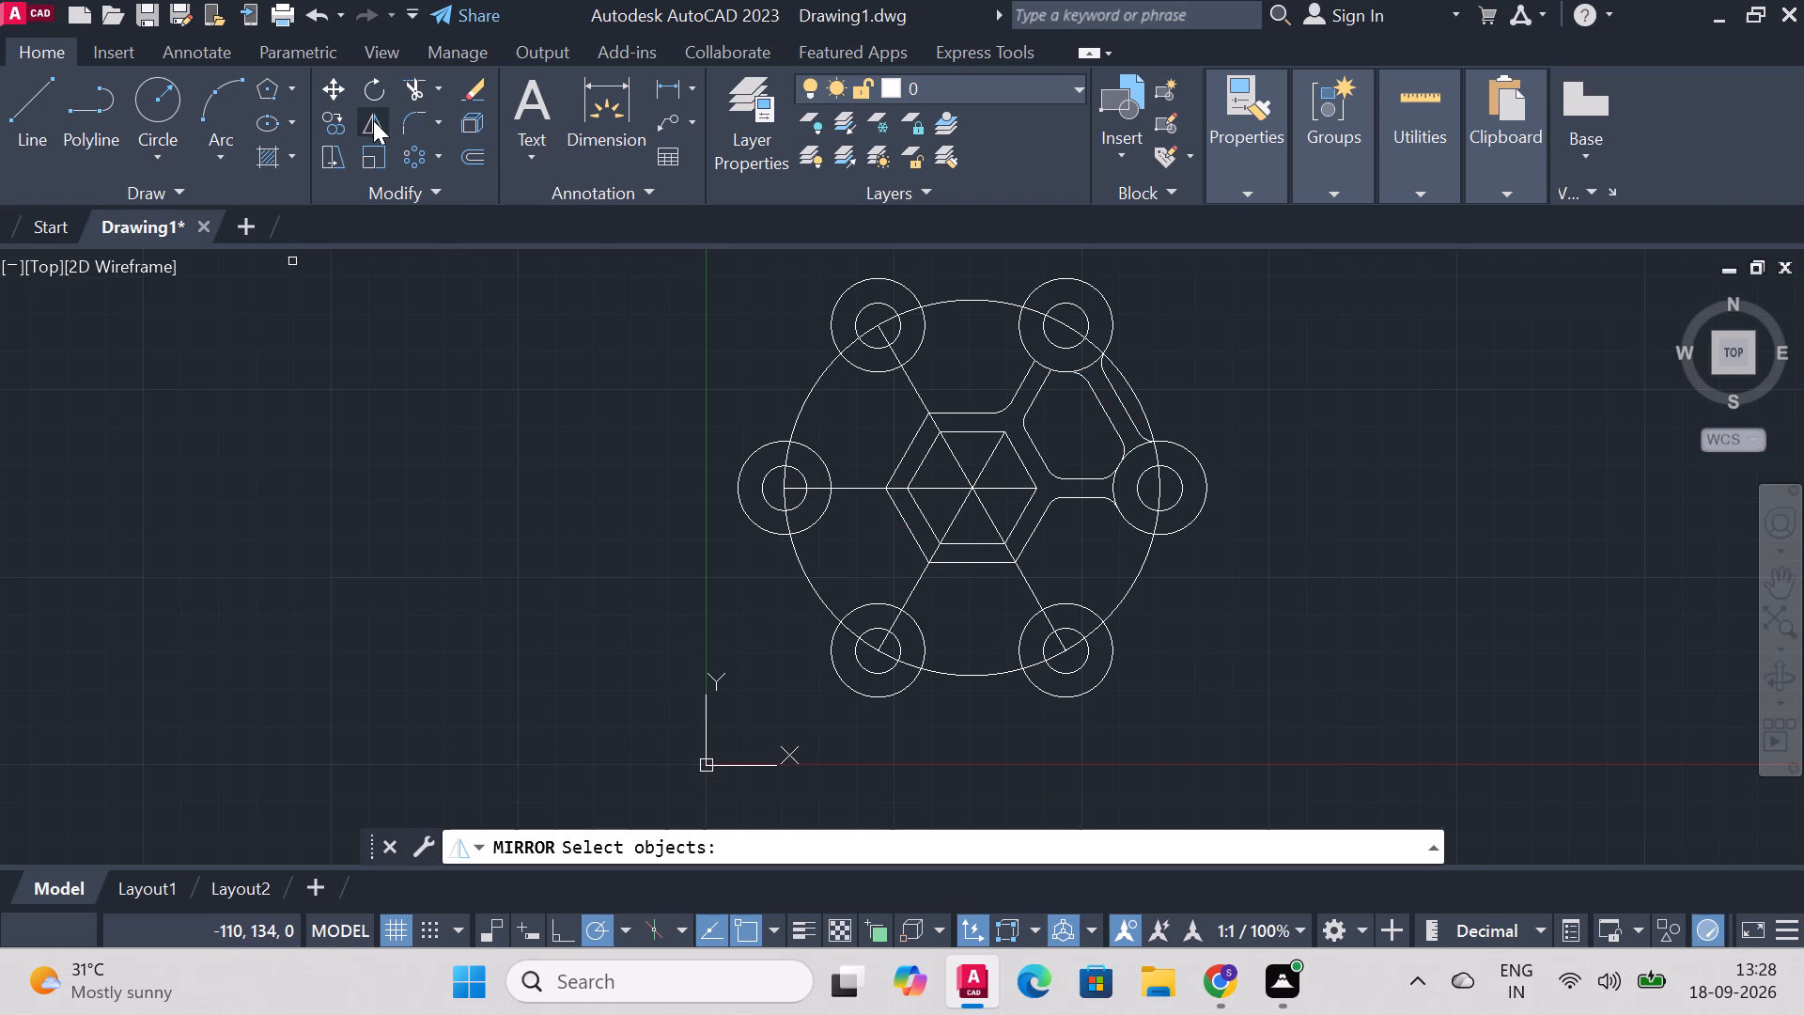
{"action": "left_click", "coordinate": [1105, 414]}
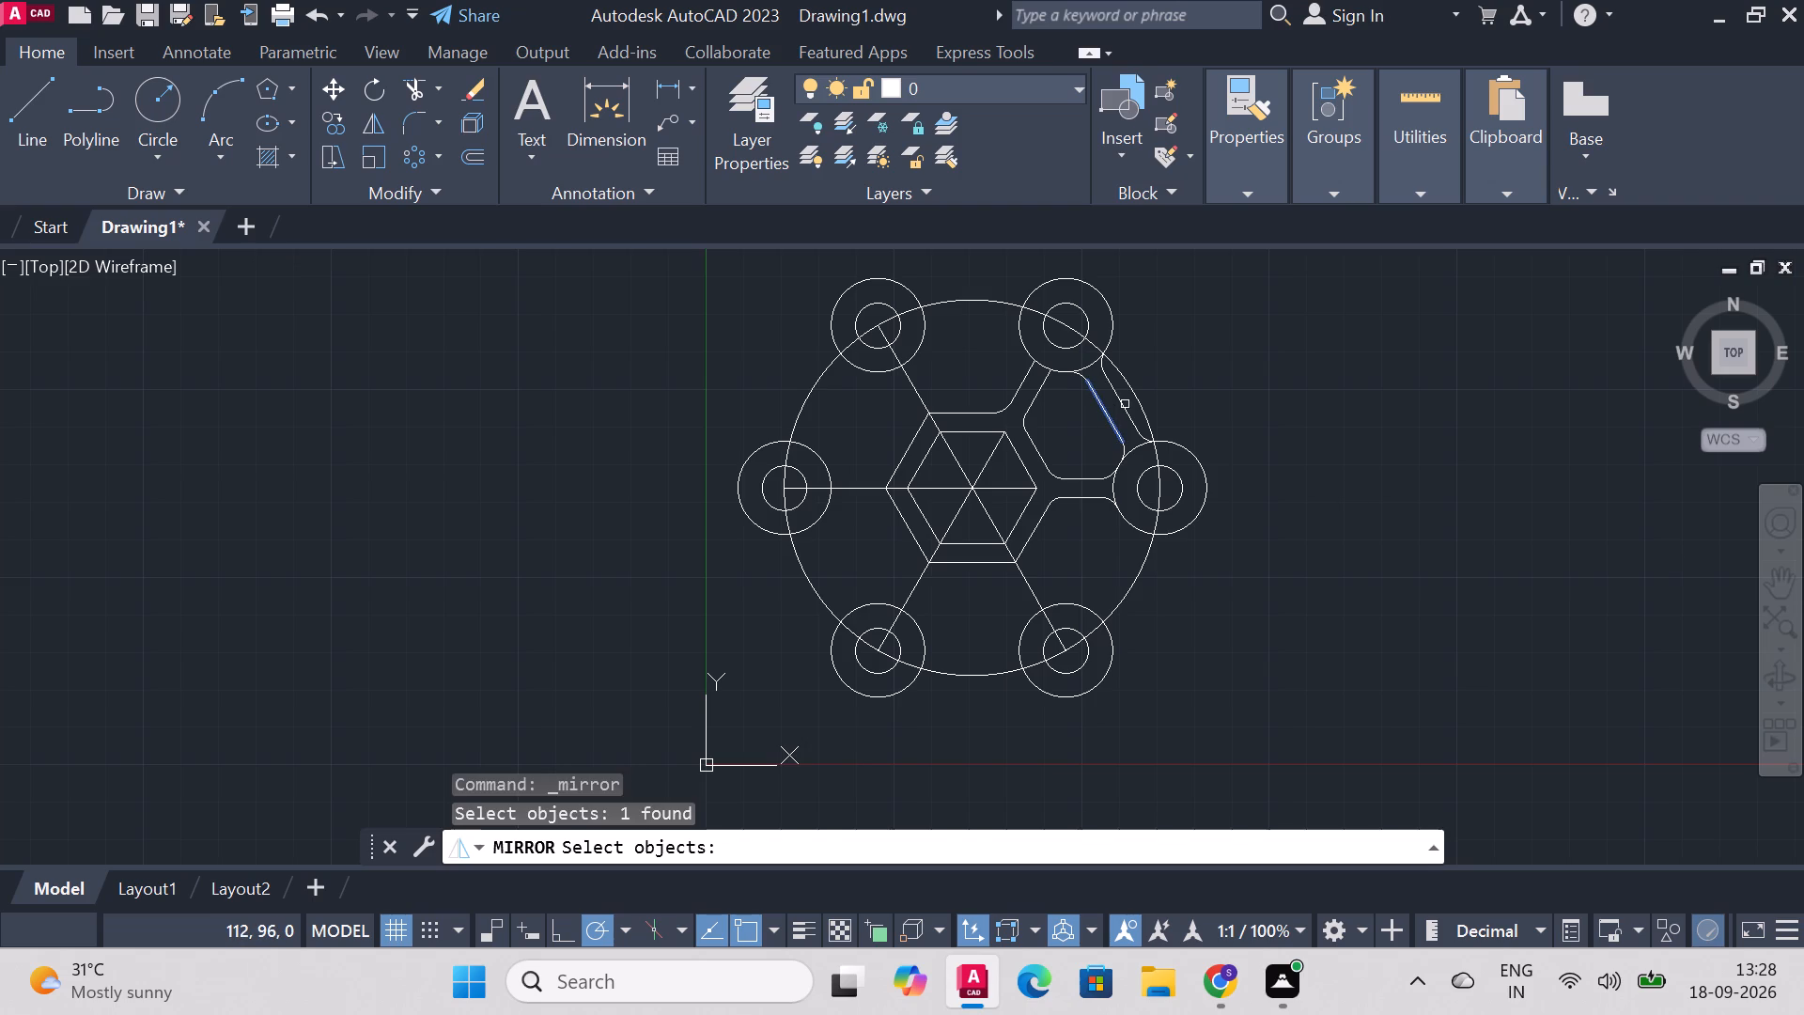
{"action": "left_click", "coordinate": [1126, 403]}
{"action": "left_click", "coordinate": [1083, 376]}
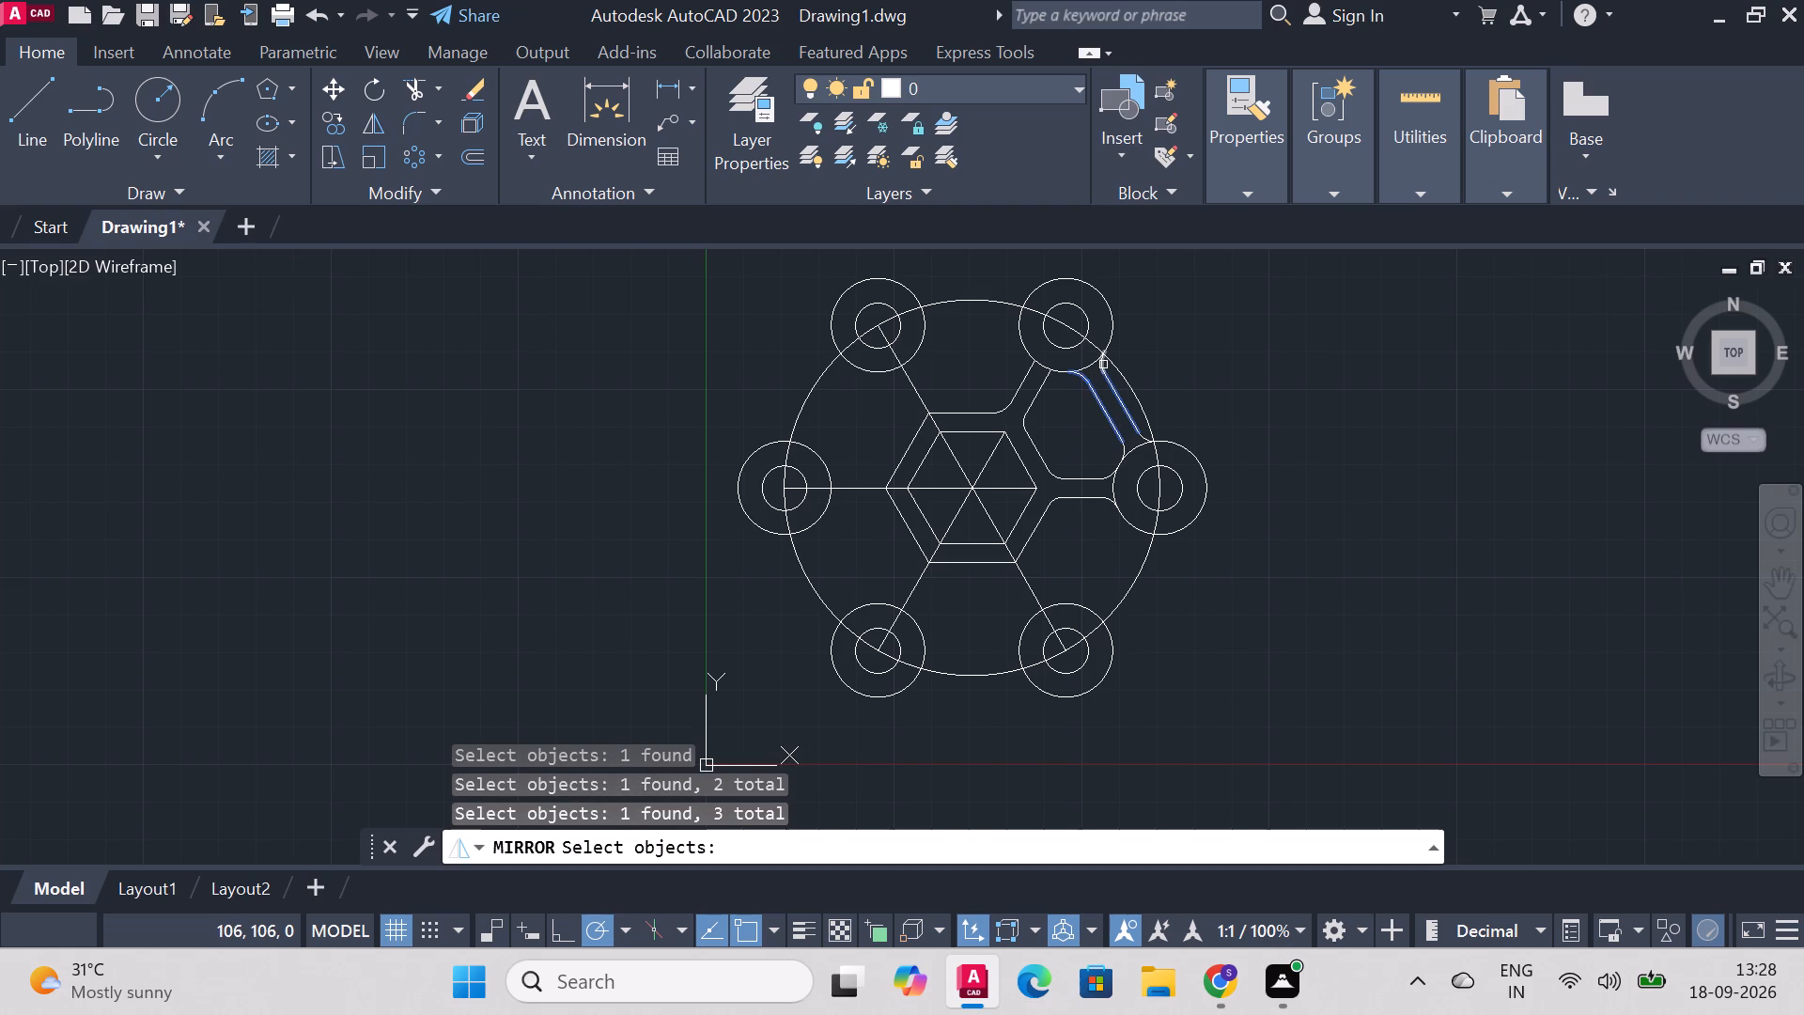
{"action": "left_click", "coordinate": [1103, 365]}
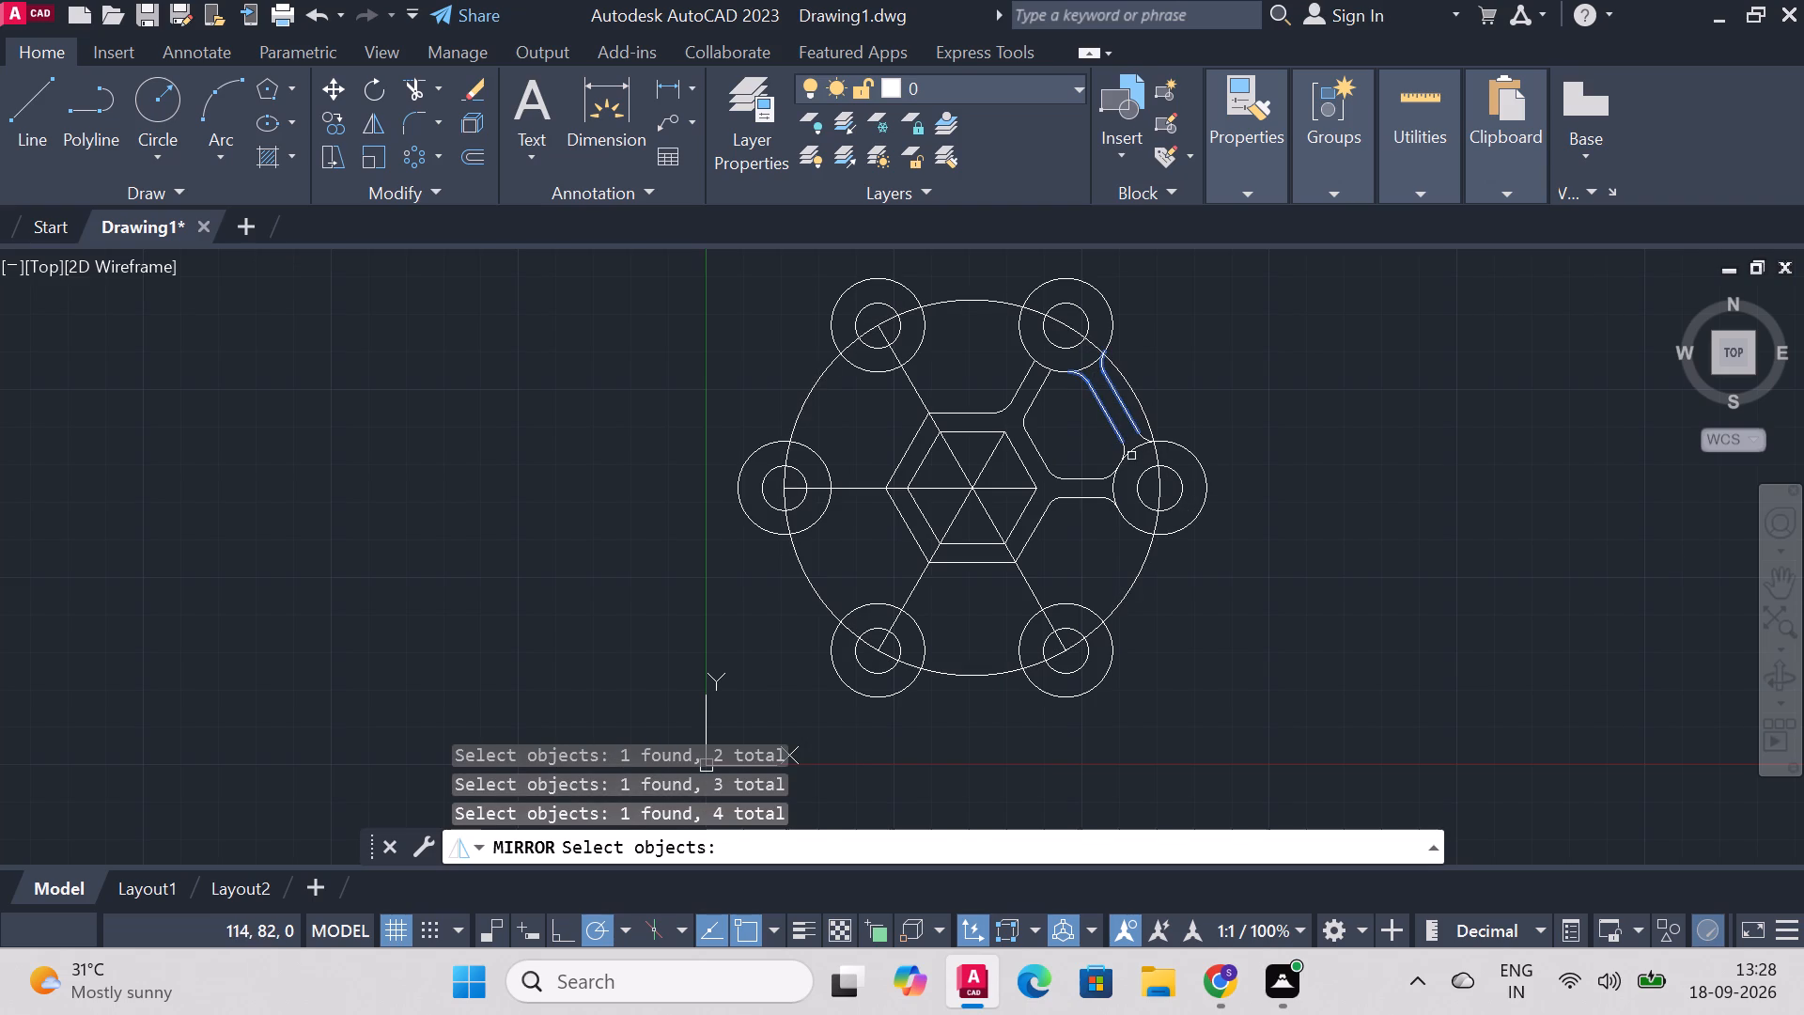
{"action": "left_click", "coordinate": [1122, 448]}
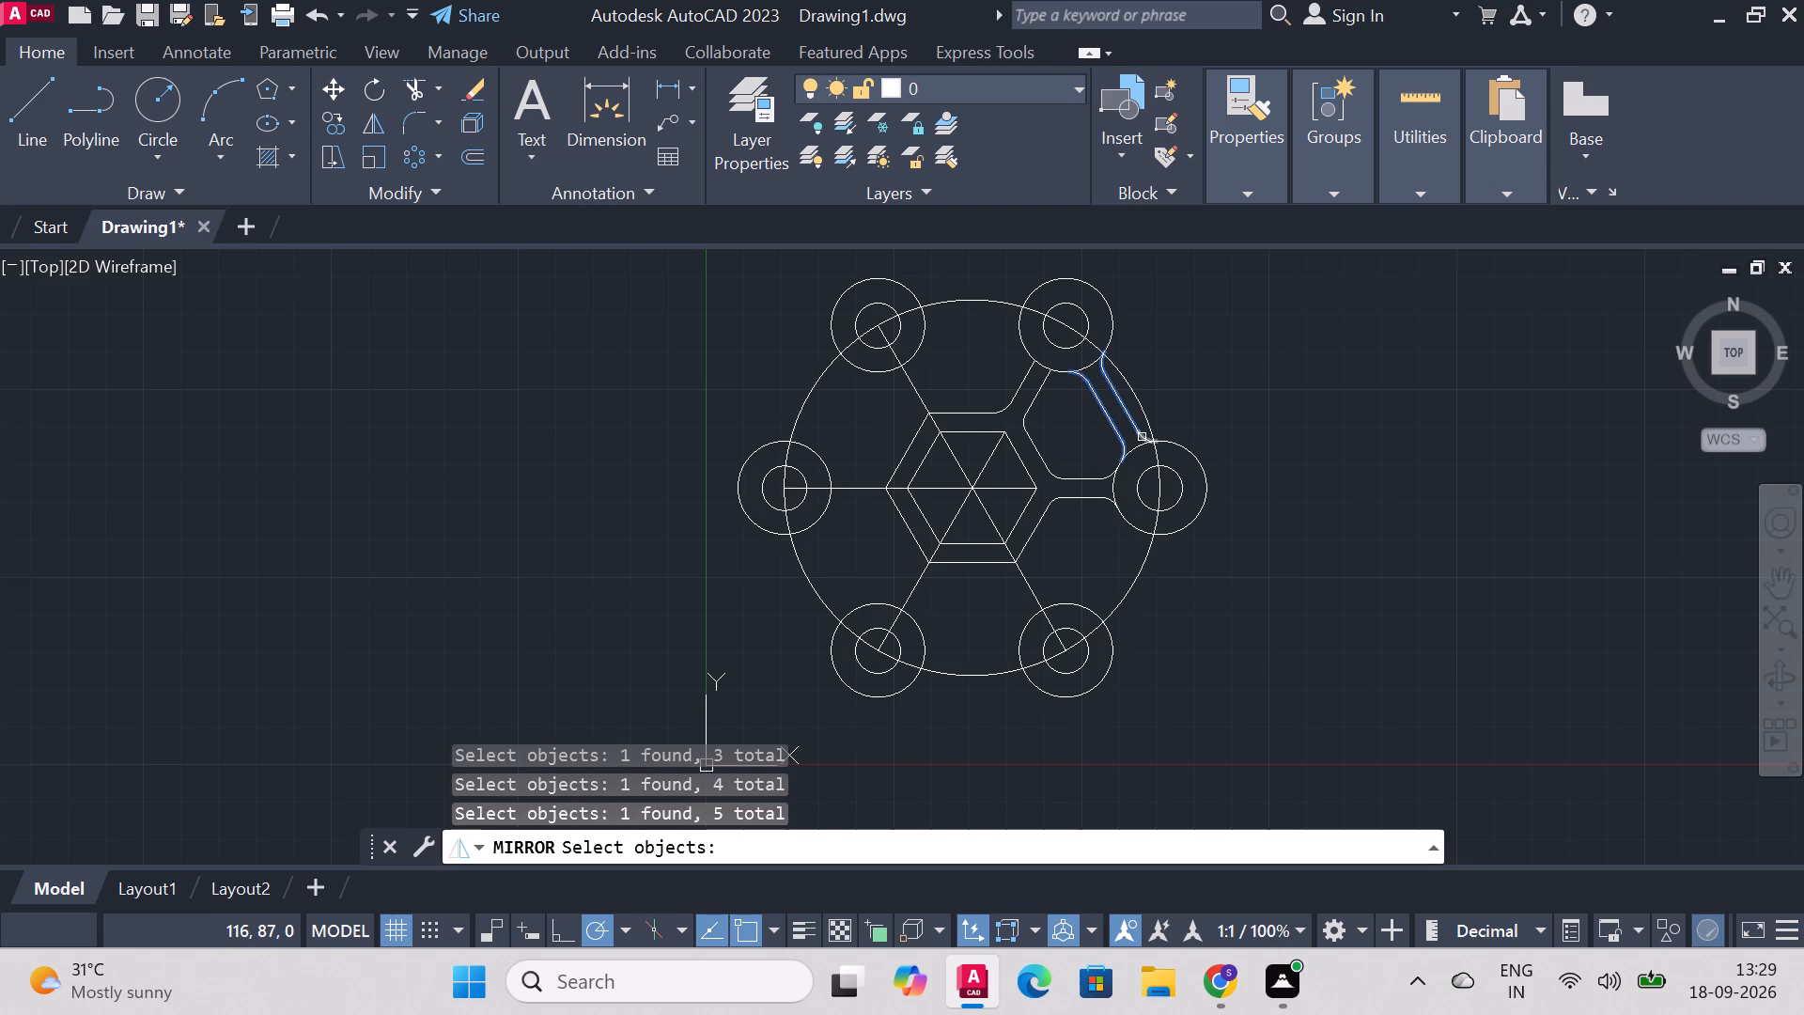
{"action": "left_click", "coordinate": [1142, 437]}
{"action": "key", "text": "Return"}
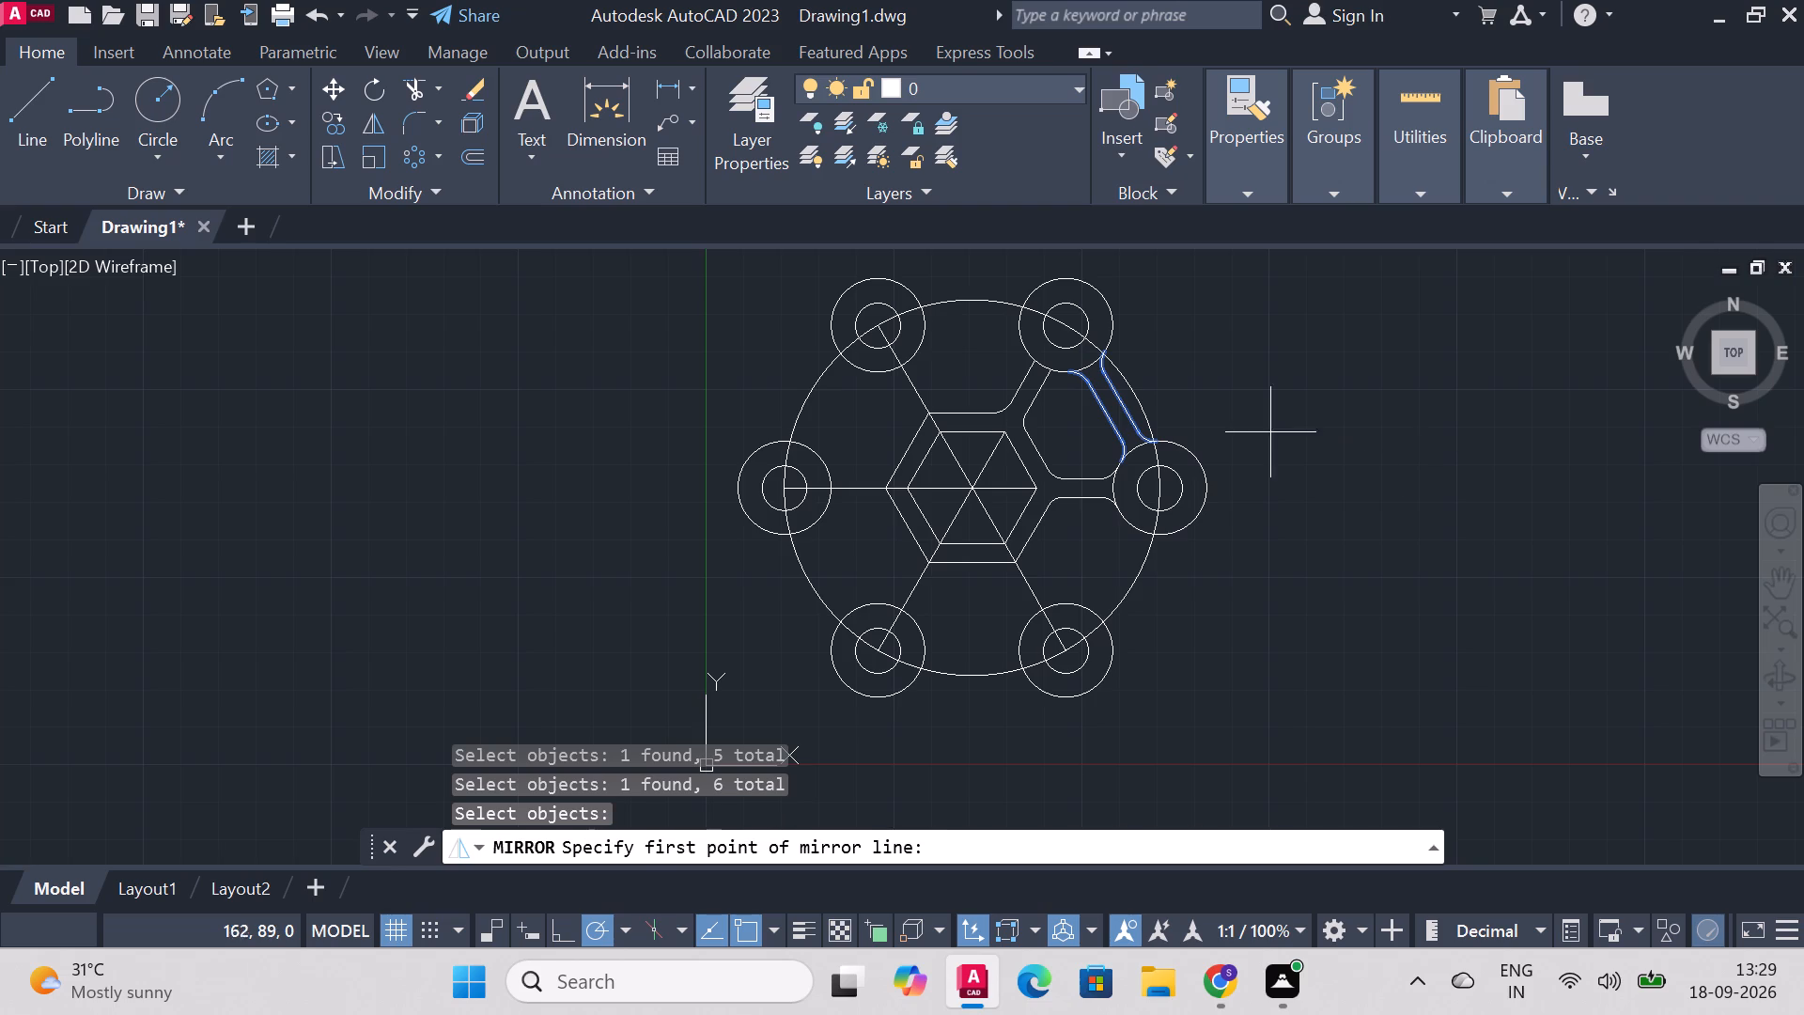
{"action": "left_click", "coordinate": [969, 484]}
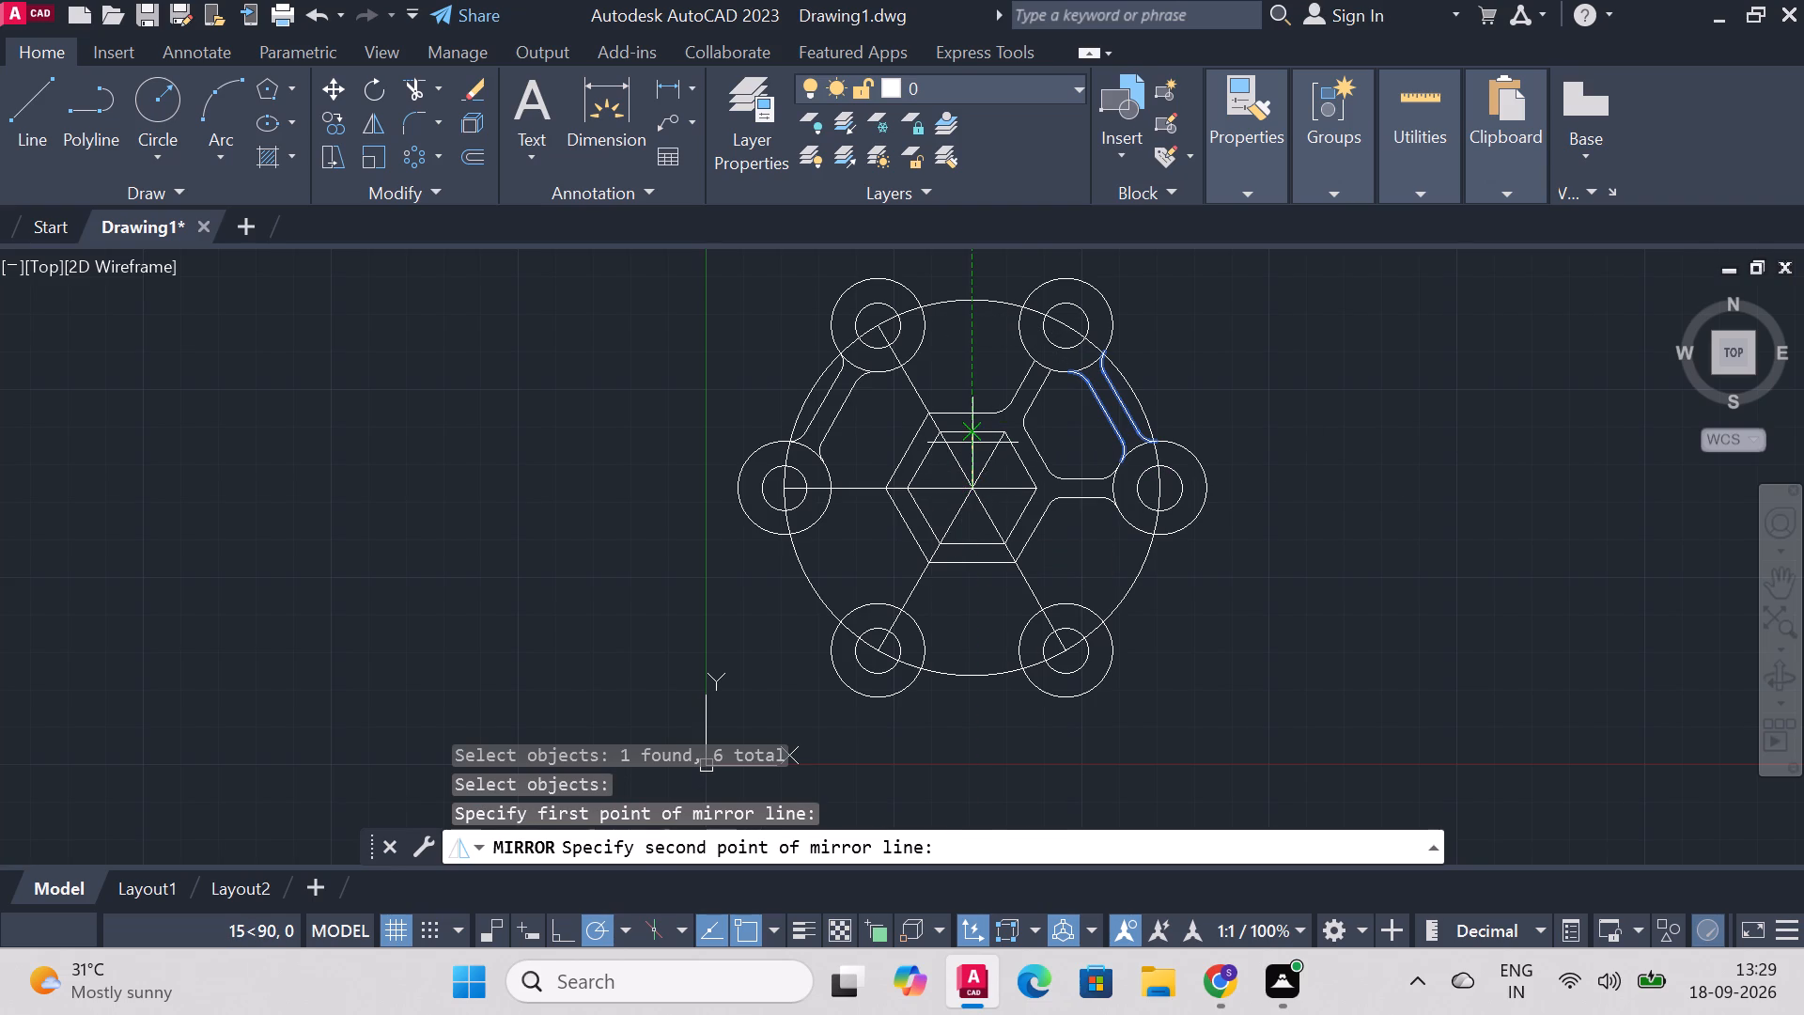
{"action": "left_click", "coordinate": [969, 461]}
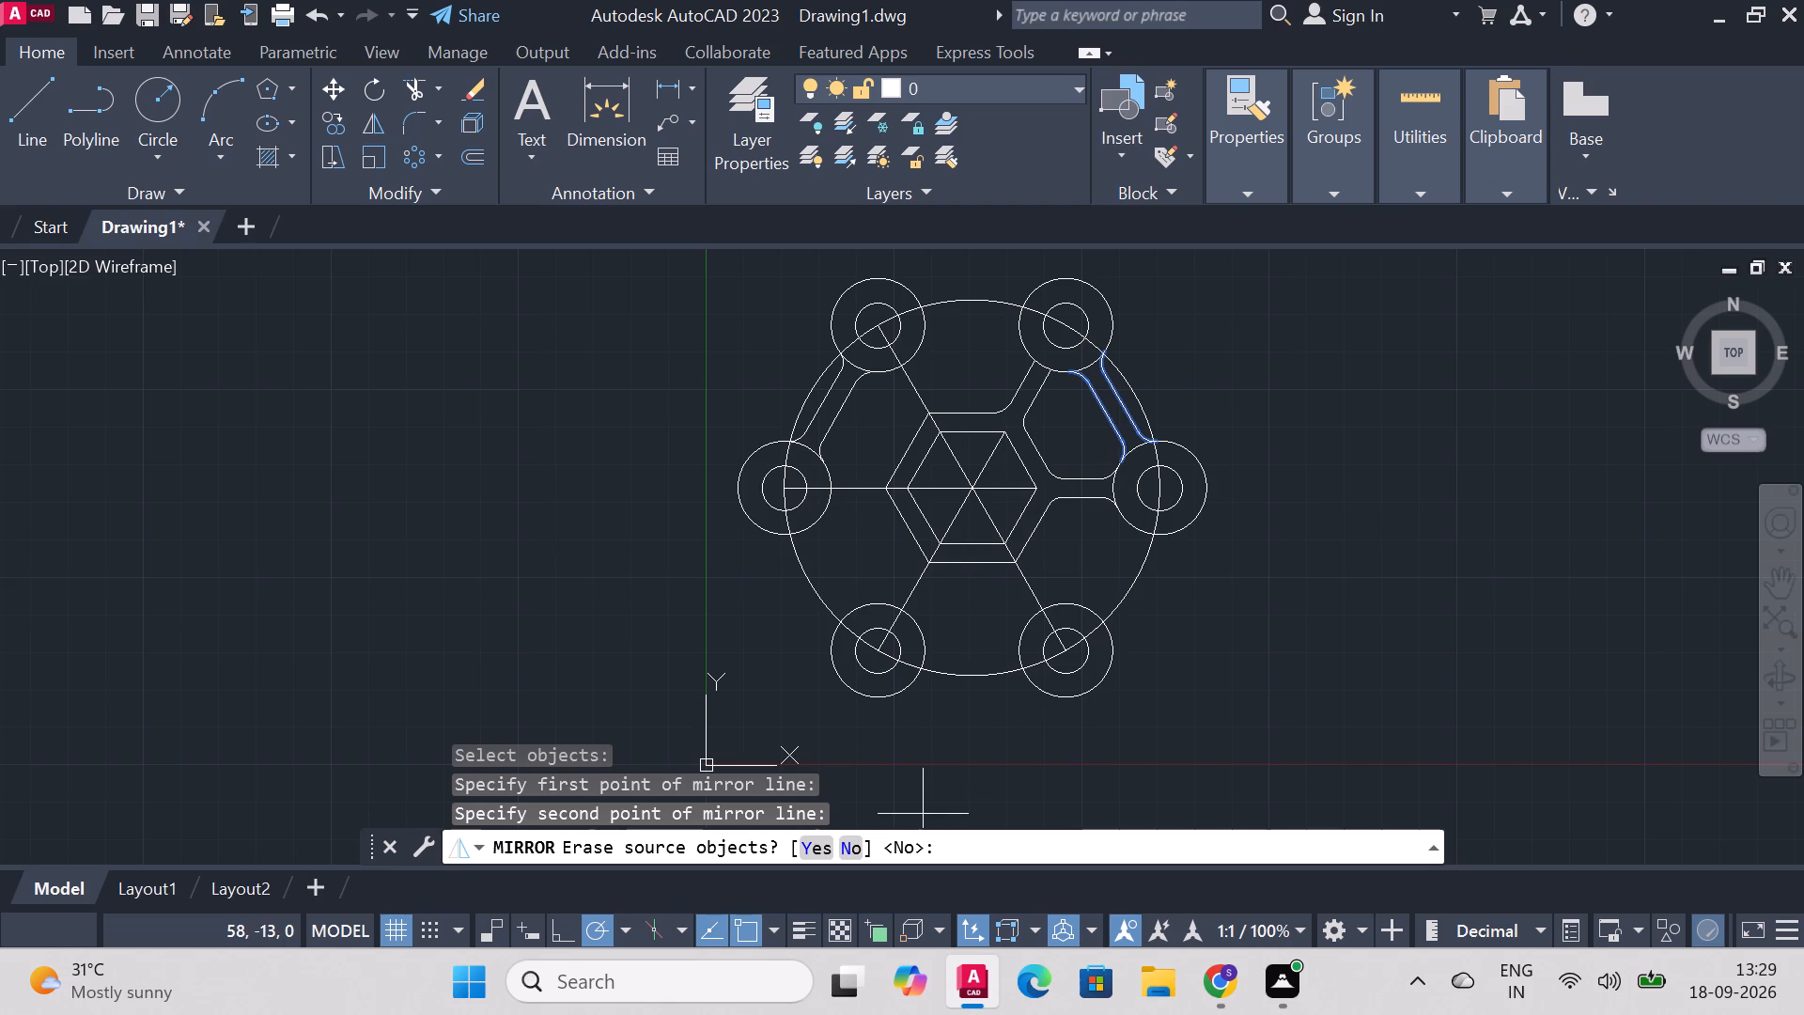
{"action": "type", "text": "no"}
{"action": "key", "text": "Return"}
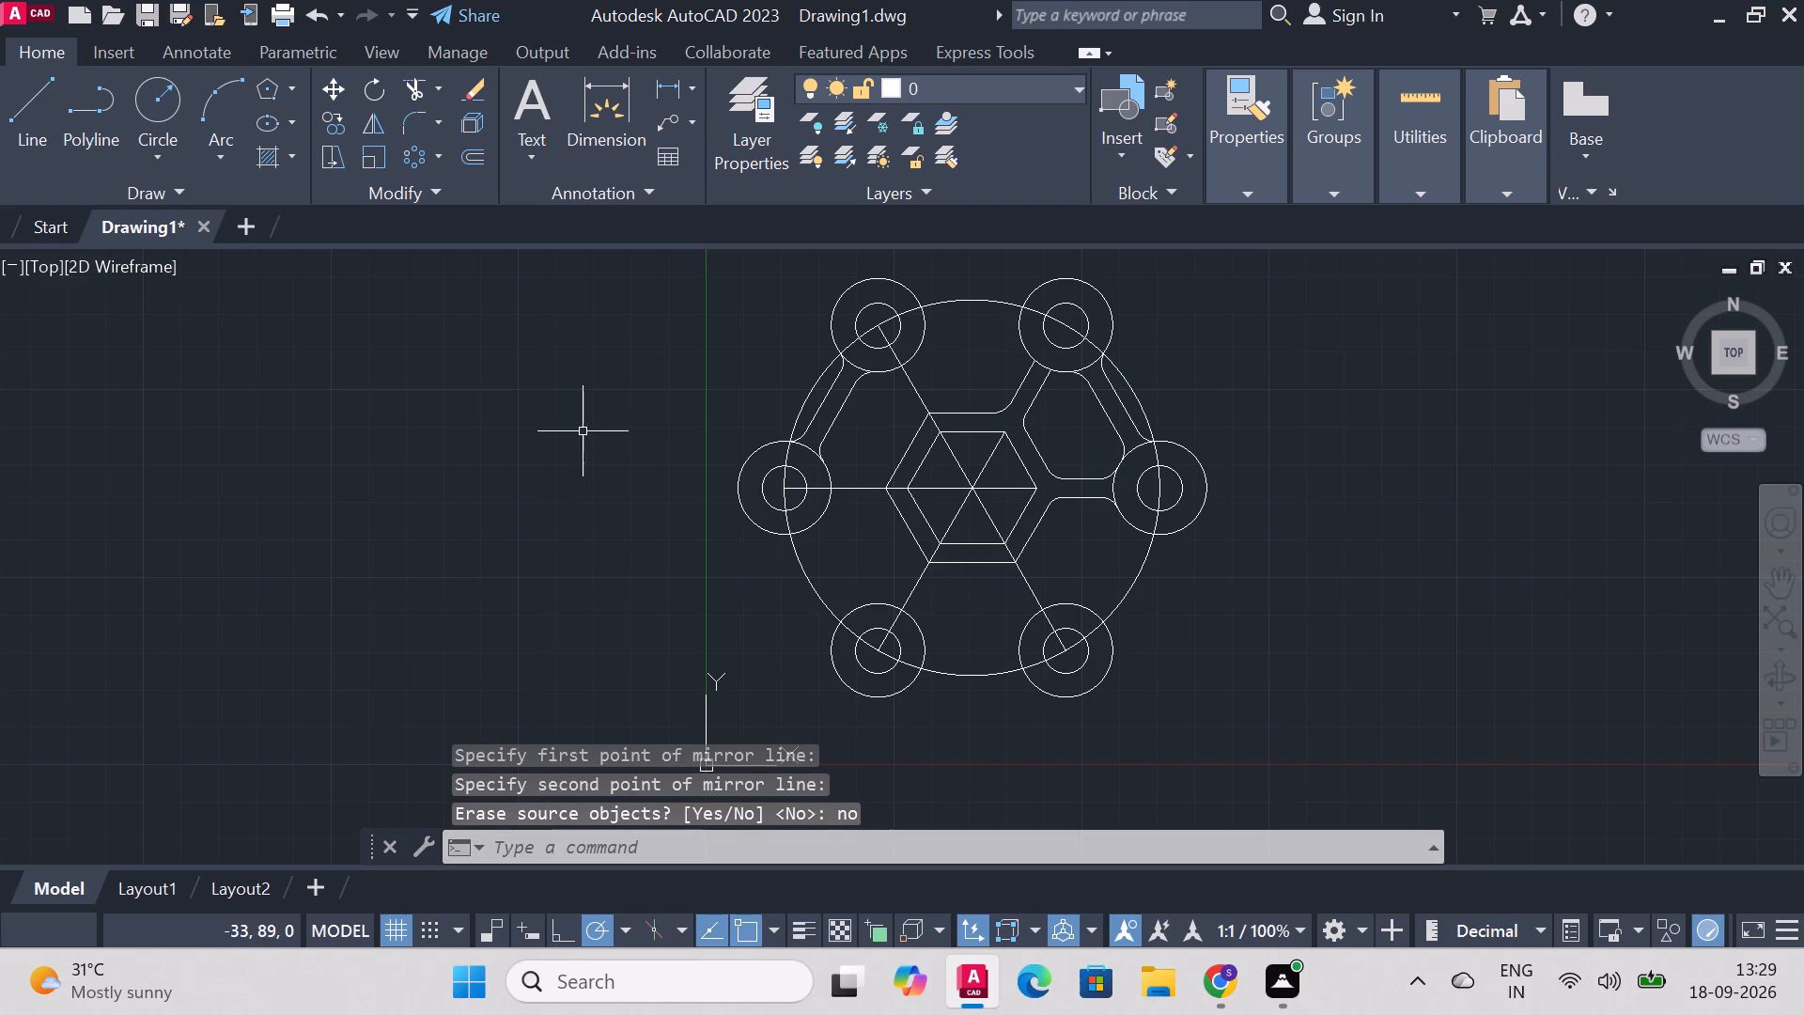
Mirror the filleted connector between the left and upper-left circles about the line from the centre through the outer hexagon's lower-left vertex, keeping the originals.
{"action": "left_click", "coordinate": [368, 122]}
{"action": "left_click", "coordinate": [843, 408]}
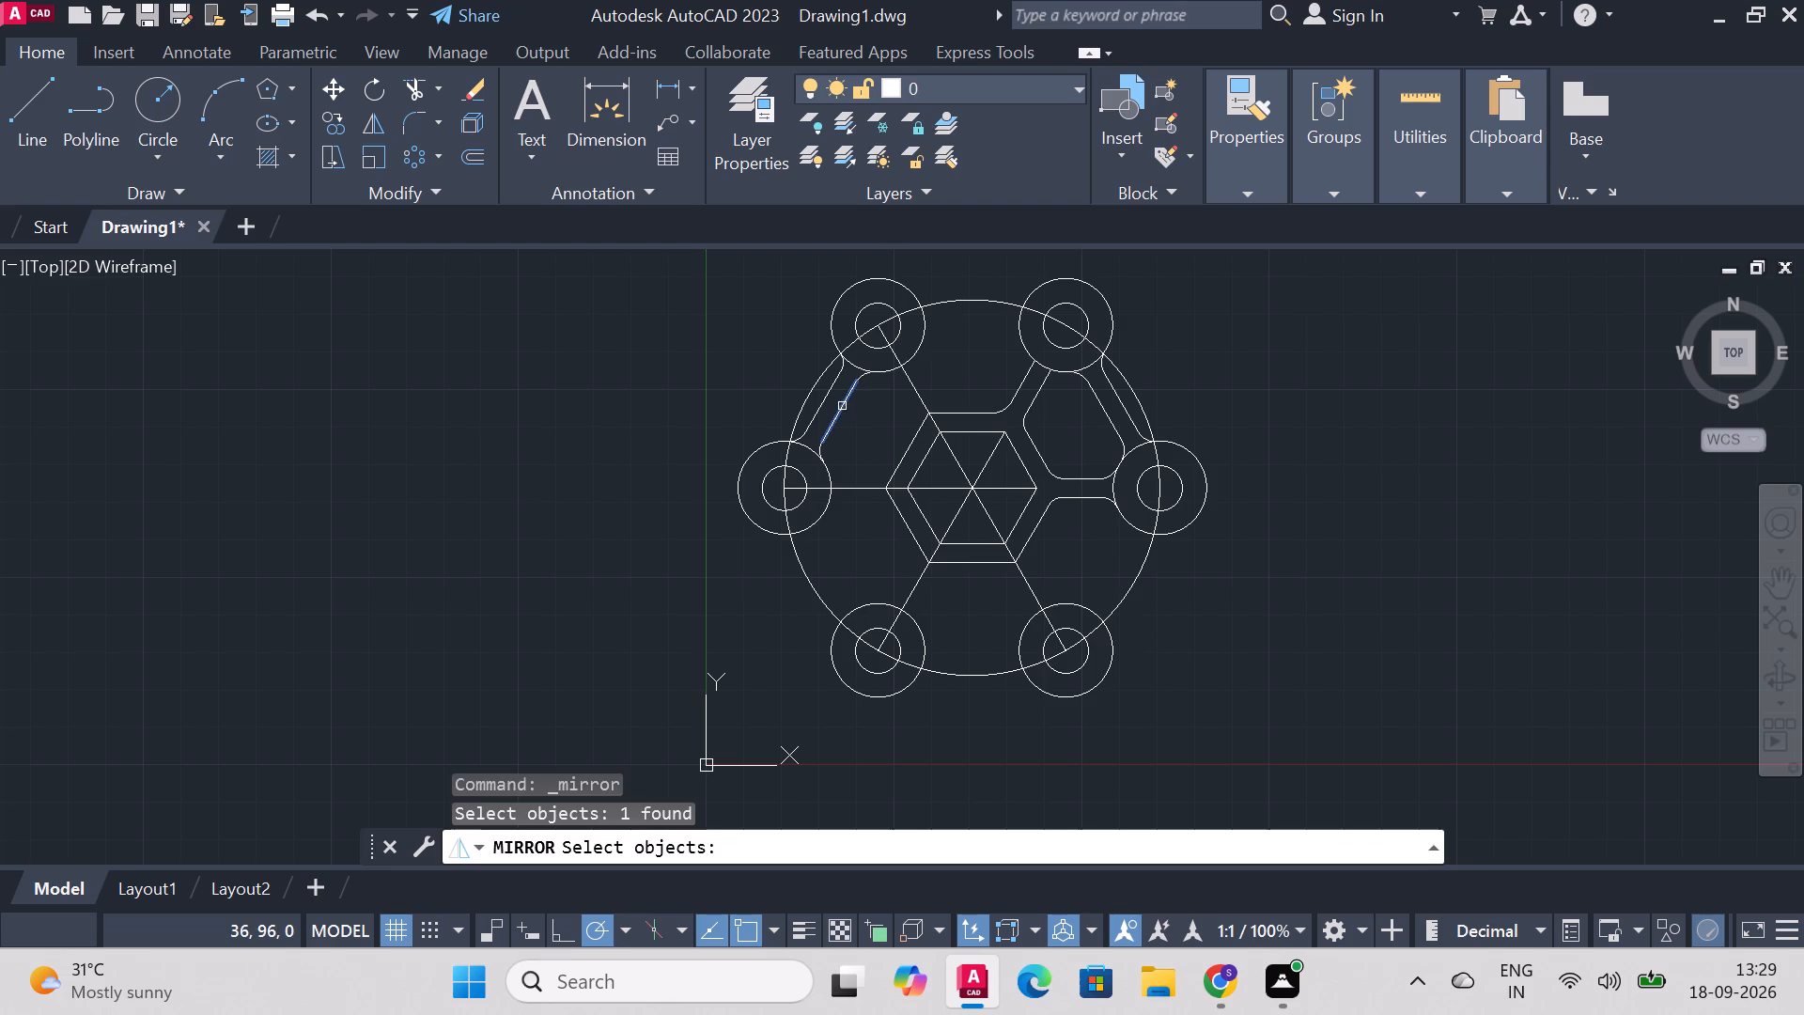
{"action": "left_click", "coordinate": [825, 401]}
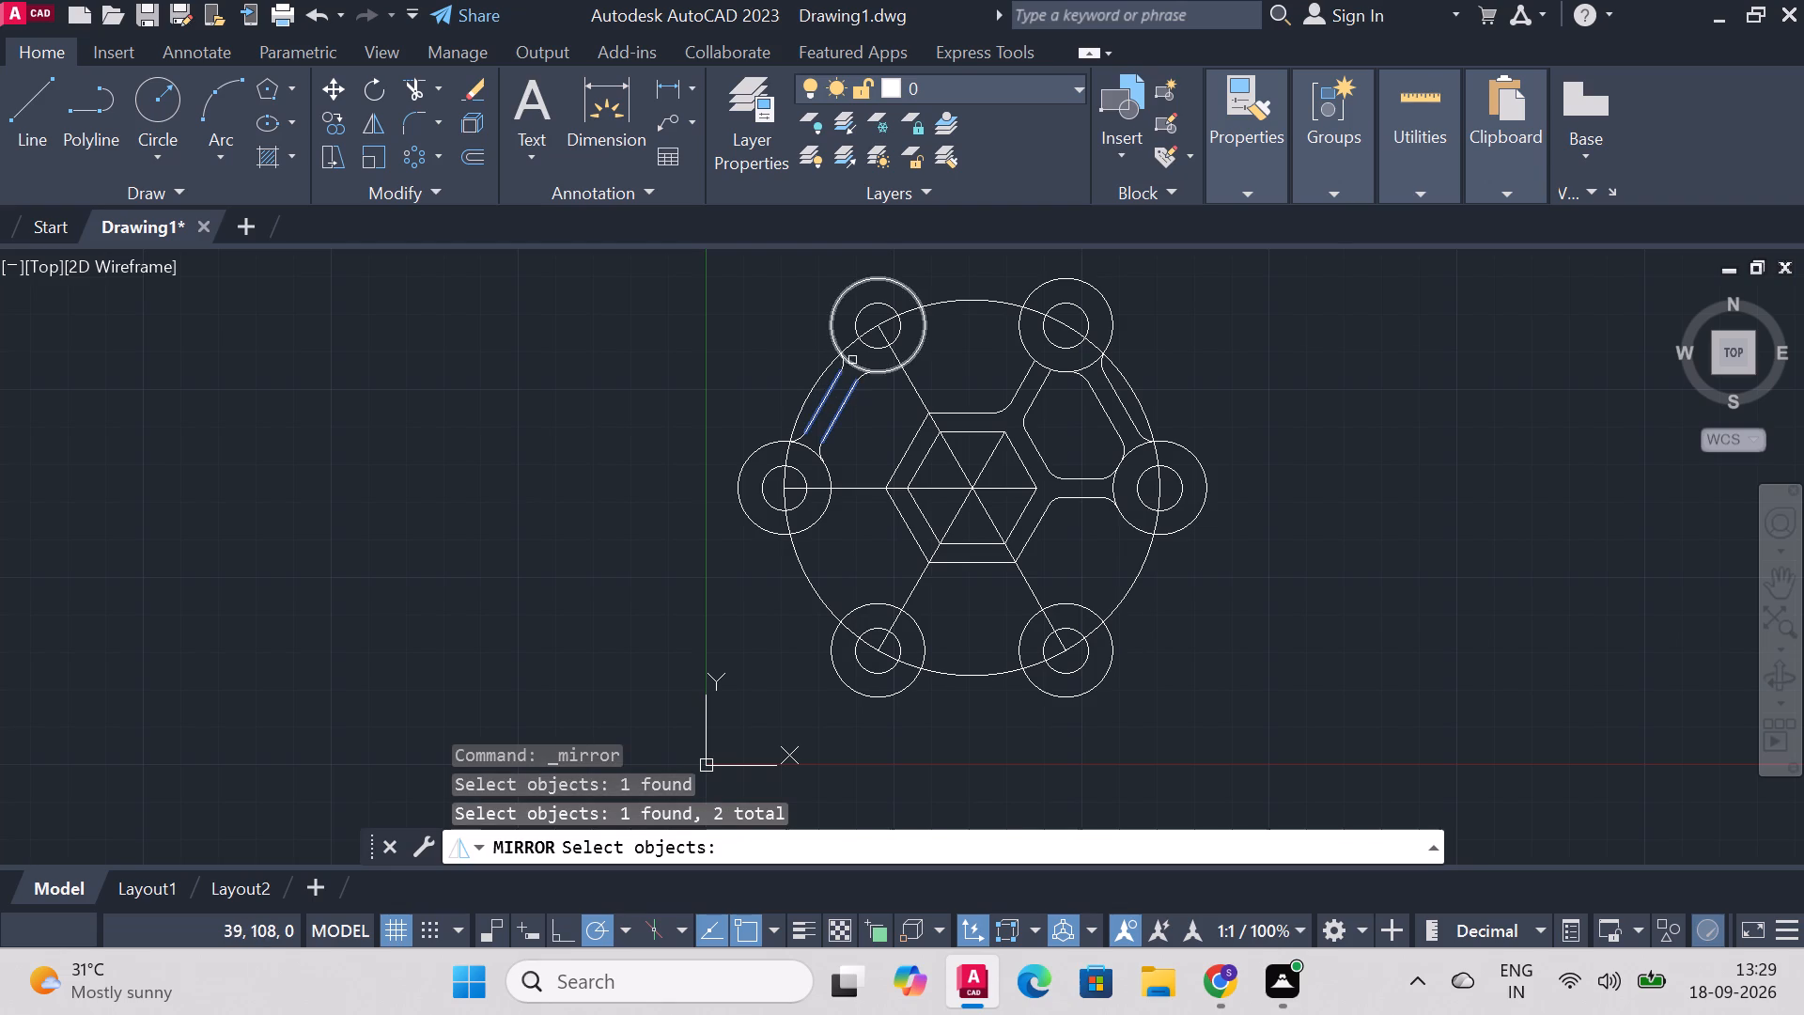
{"action": "scroll", "coordinate": [860, 357], "scroll_direction": "up", "scroll_amount": 2}
{"action": "left_click", "coordinate": [809, 373]}
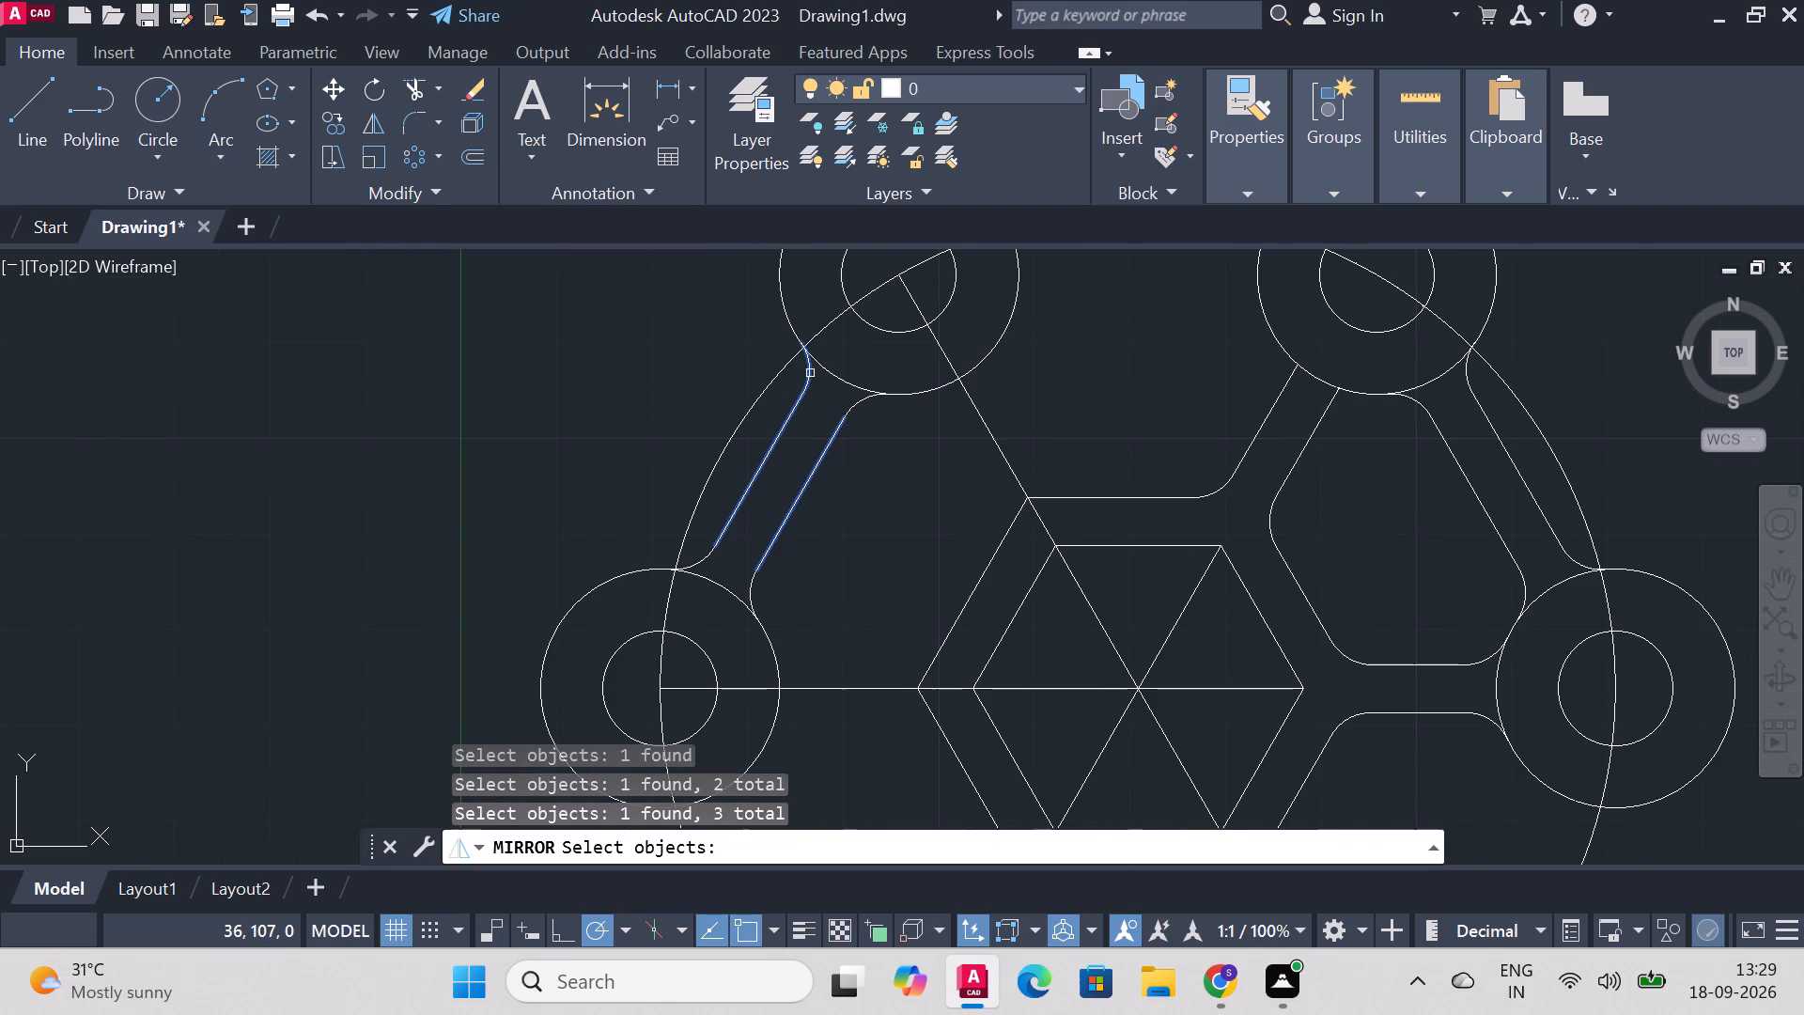
{"action": "left_click", "coordinate": [863, 400]}
{"action": "left_click", "coordinate": [752, 589]}
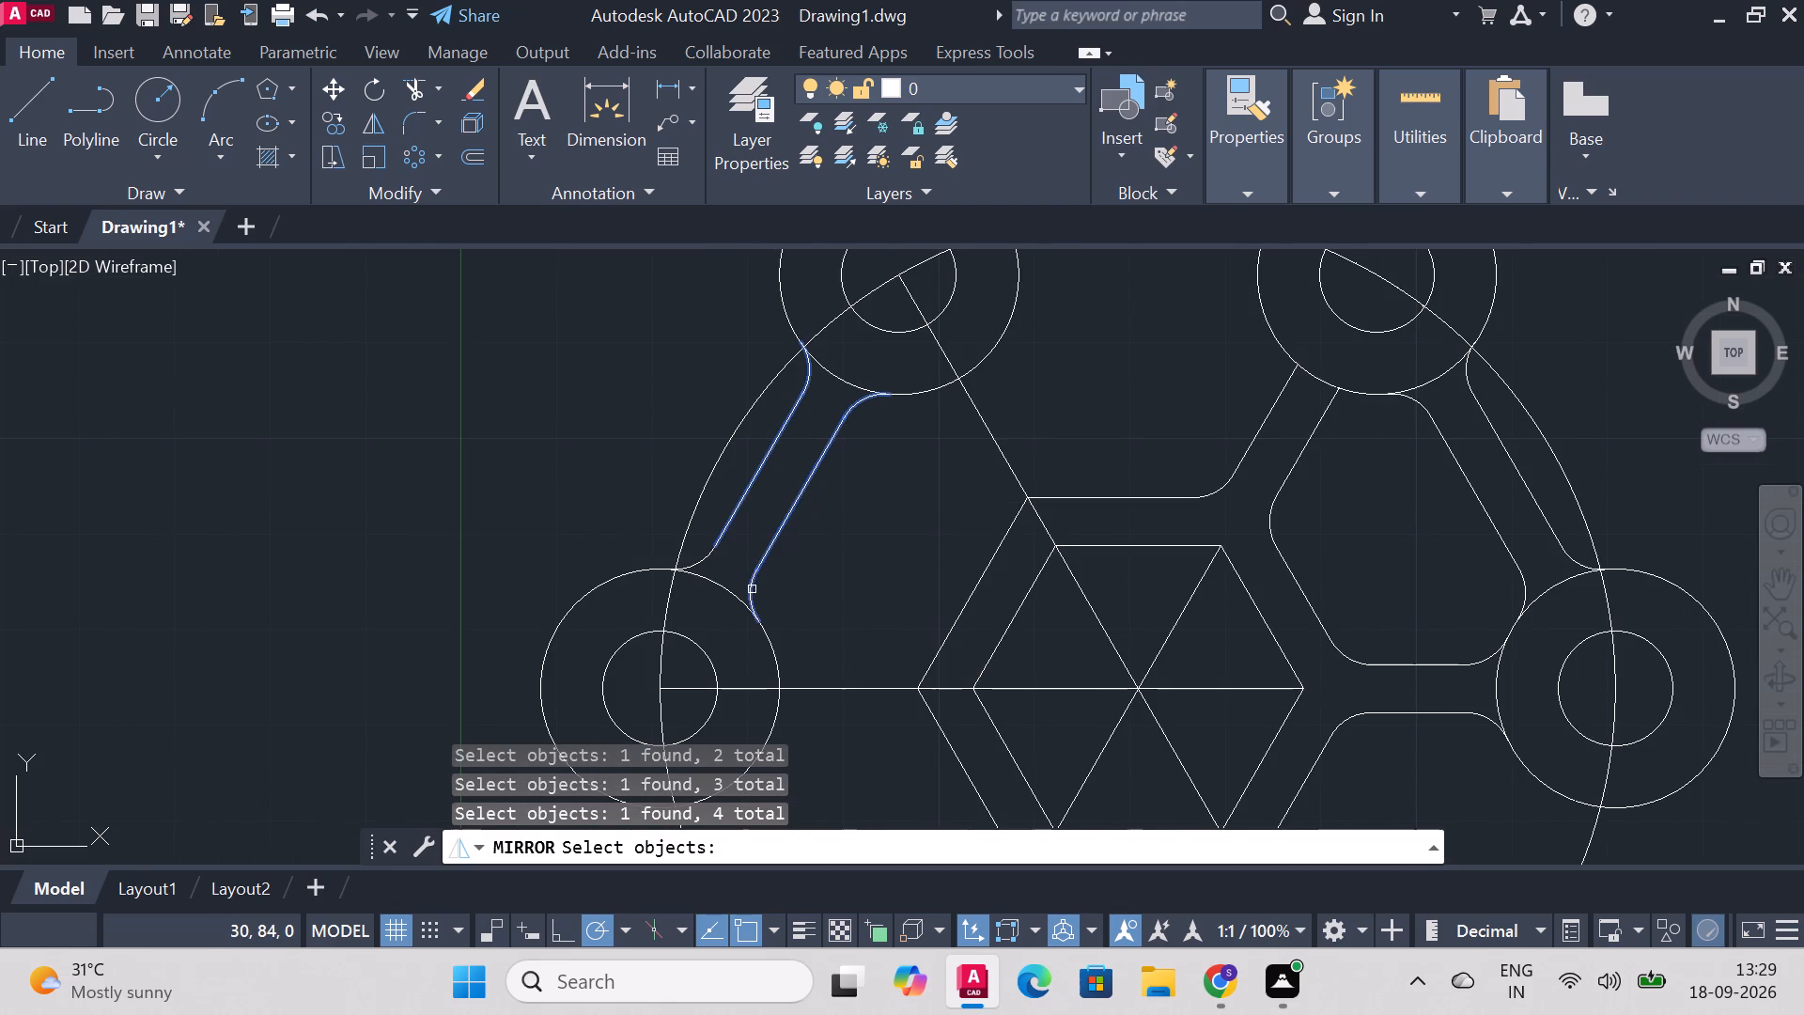
{"action": "left_click", "coordinate": [706, 564]}
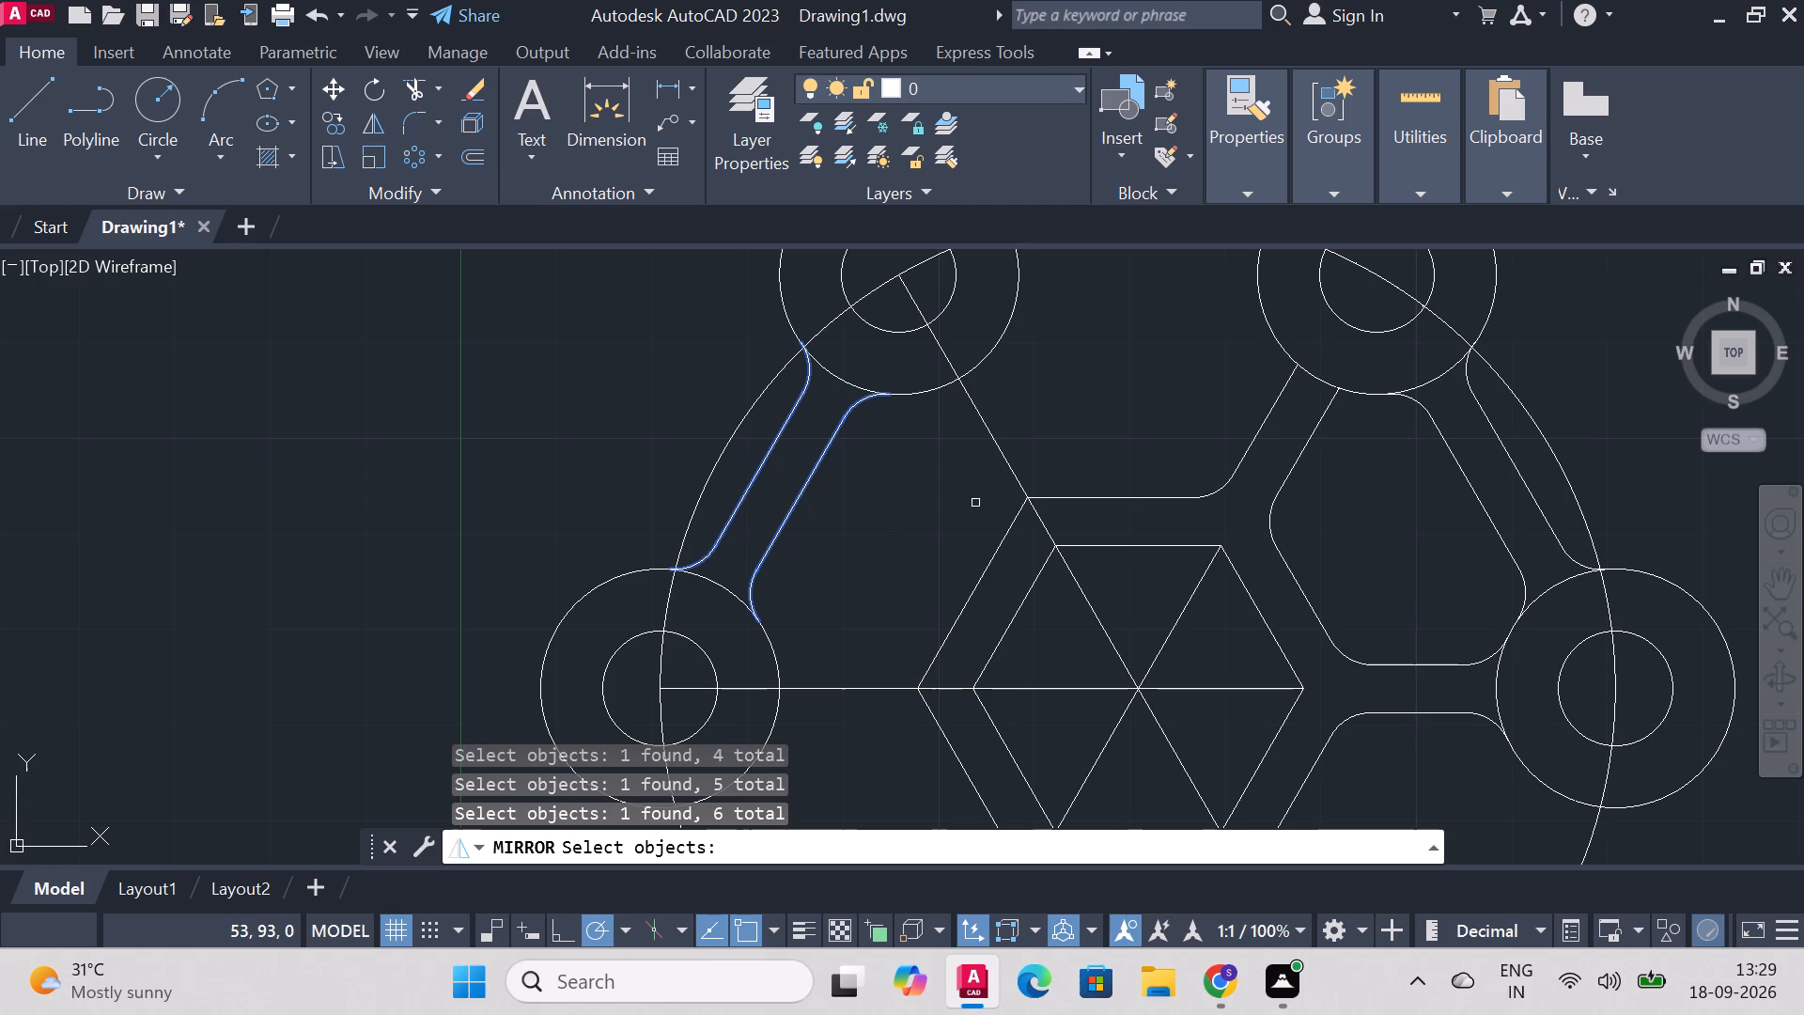
{"action": "key", "text": "Return"}
{"action": "scroll", "coordinate": [1120, 588], "scroll_direction": "down", "scroll_amount": 3}
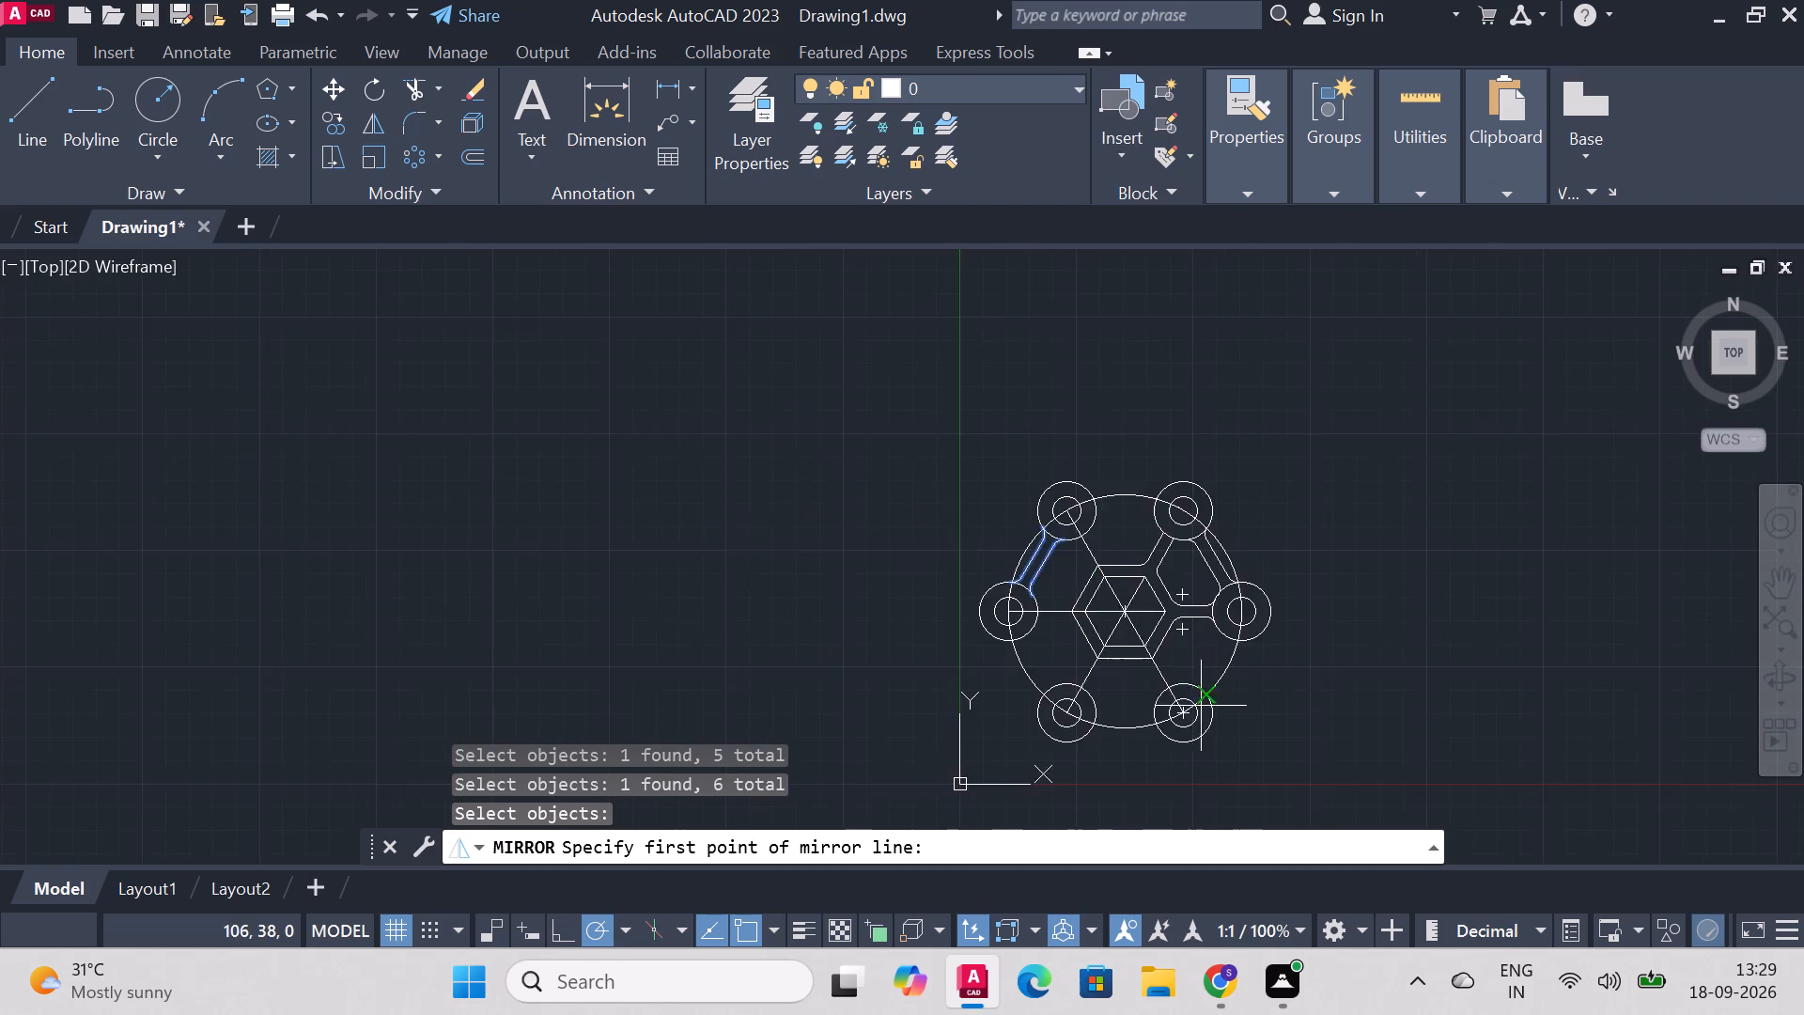
{"action": "scroll", "coordinate": [1201, 707], "scroll_direction": "up", "scroll_amount": 2}
{"action": "left_click", "coordinate": [1004, 466]}
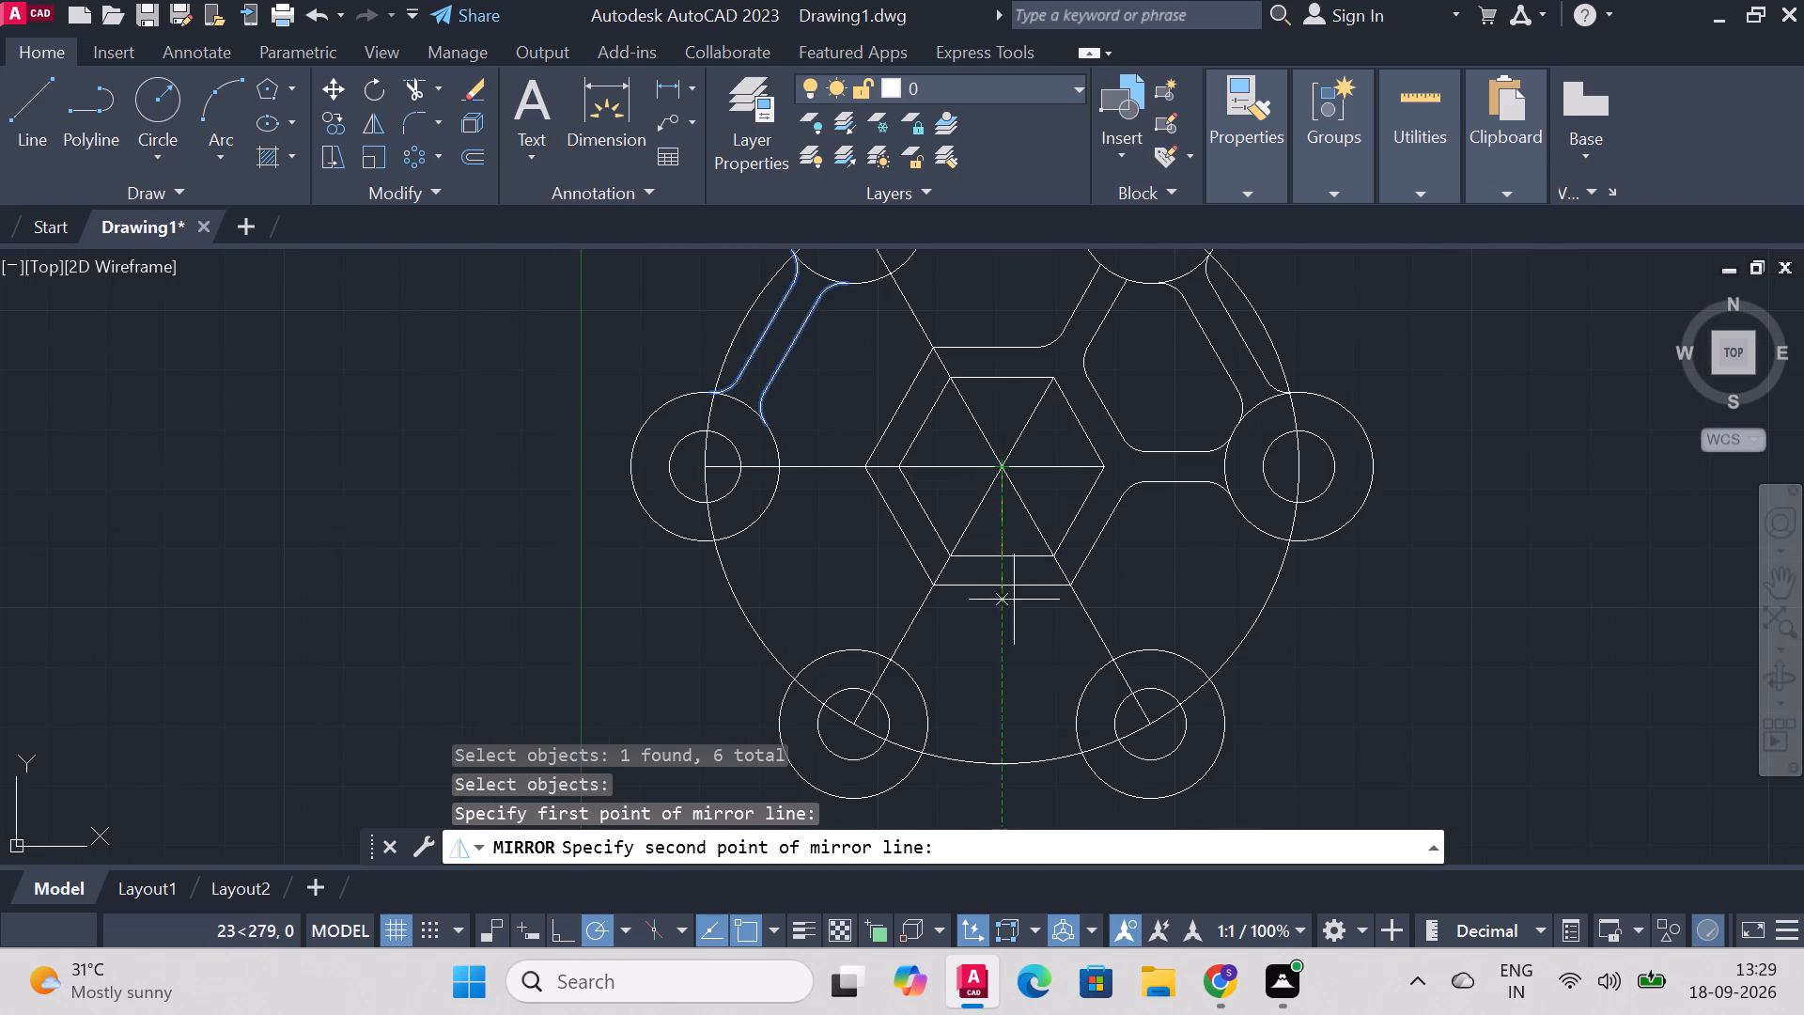
{"action": "left_click", "coordinate": [930, 579]}
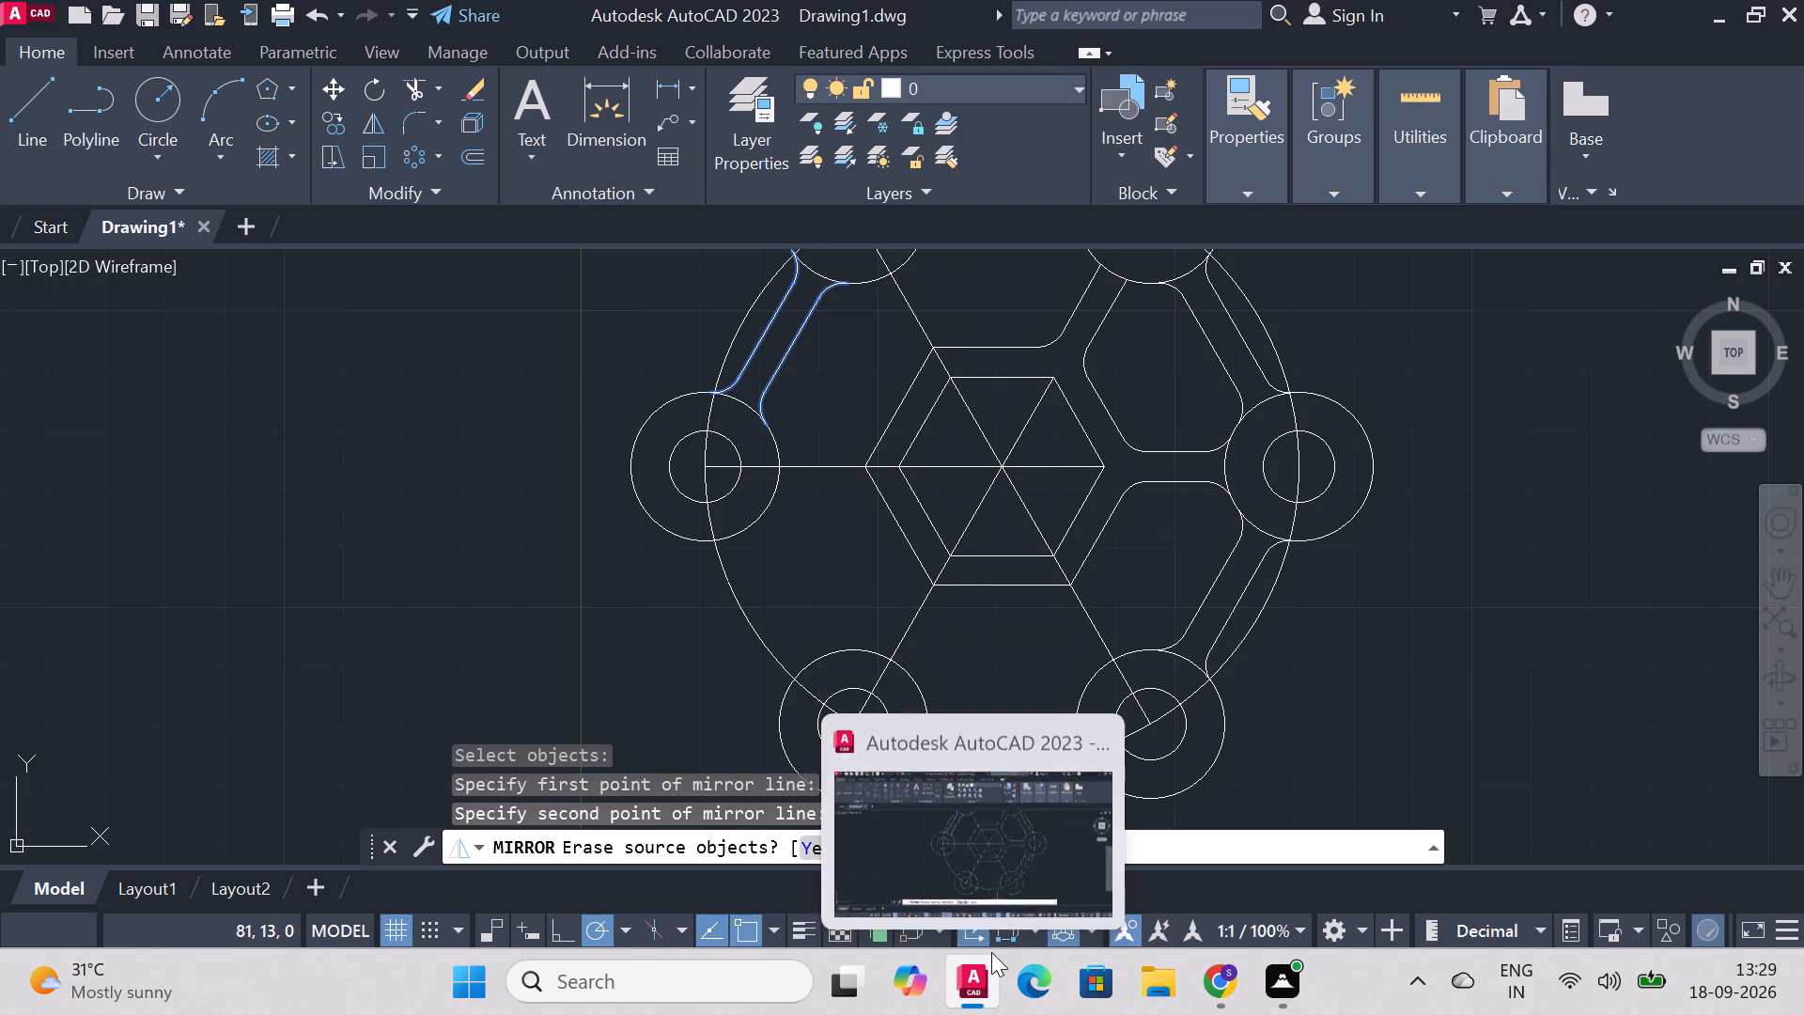
{"action": "type", "text": "no"}
{"action": "key", "text": "Return"}
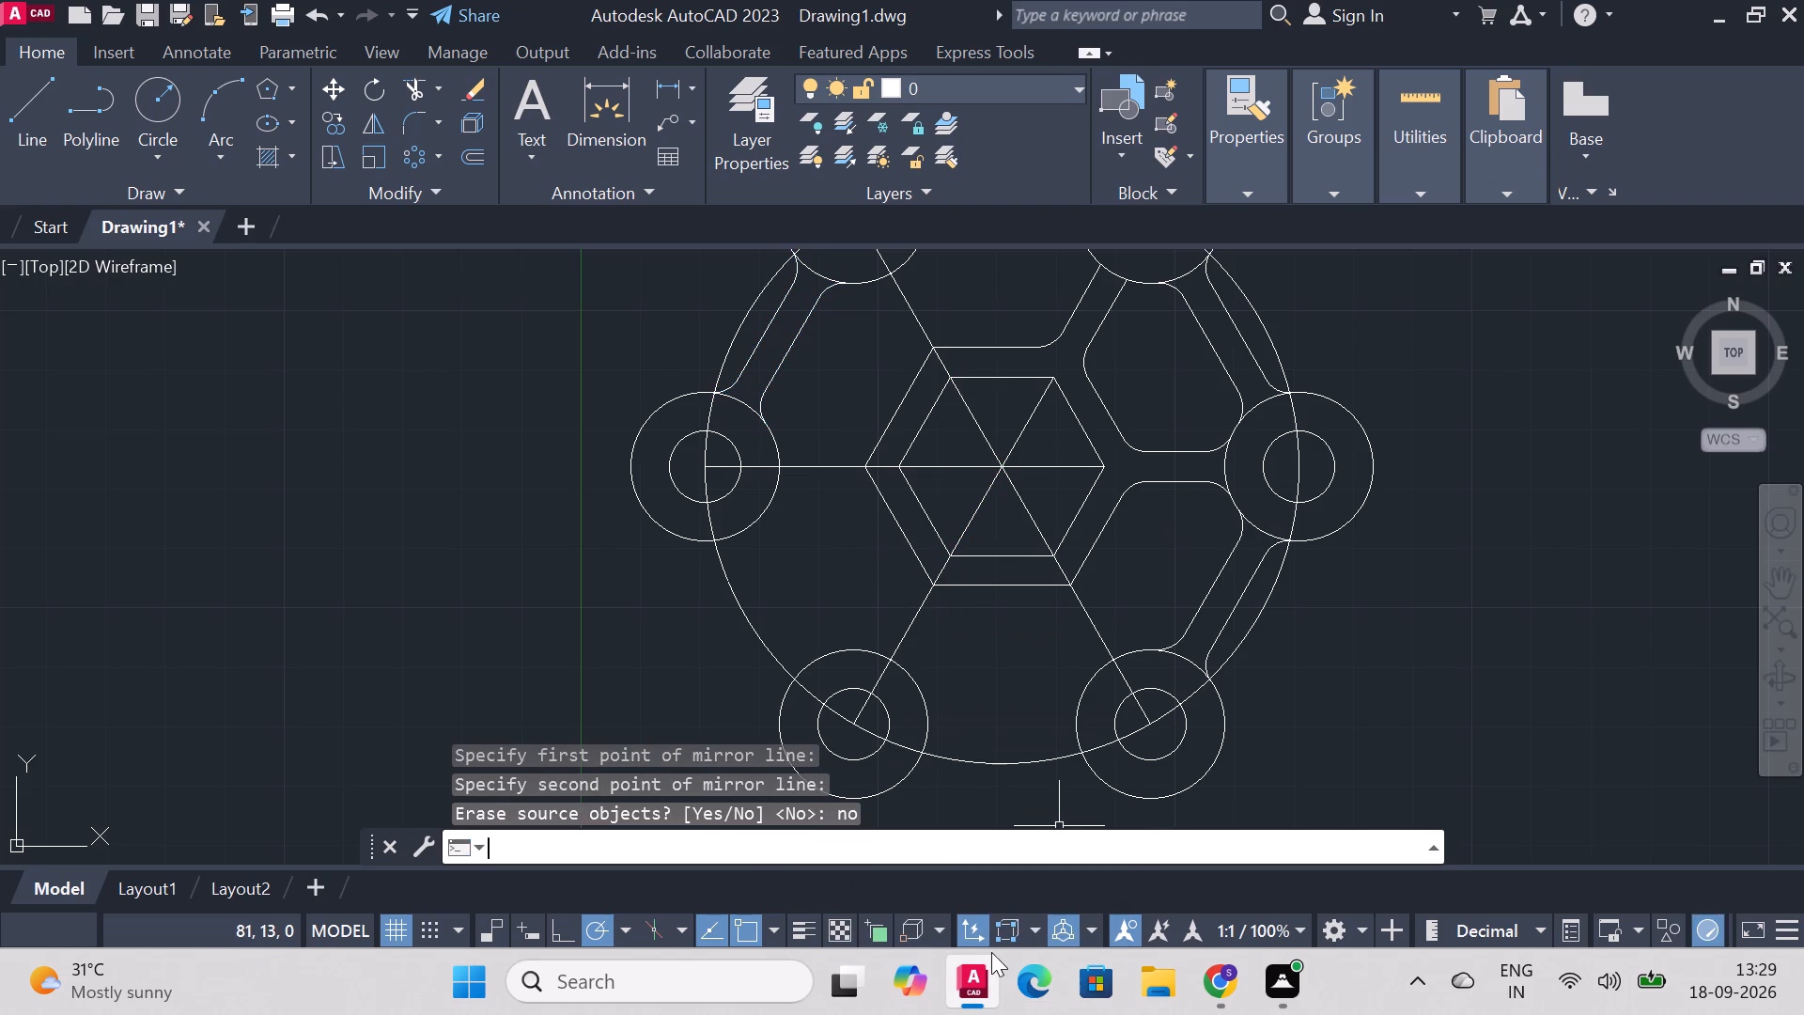
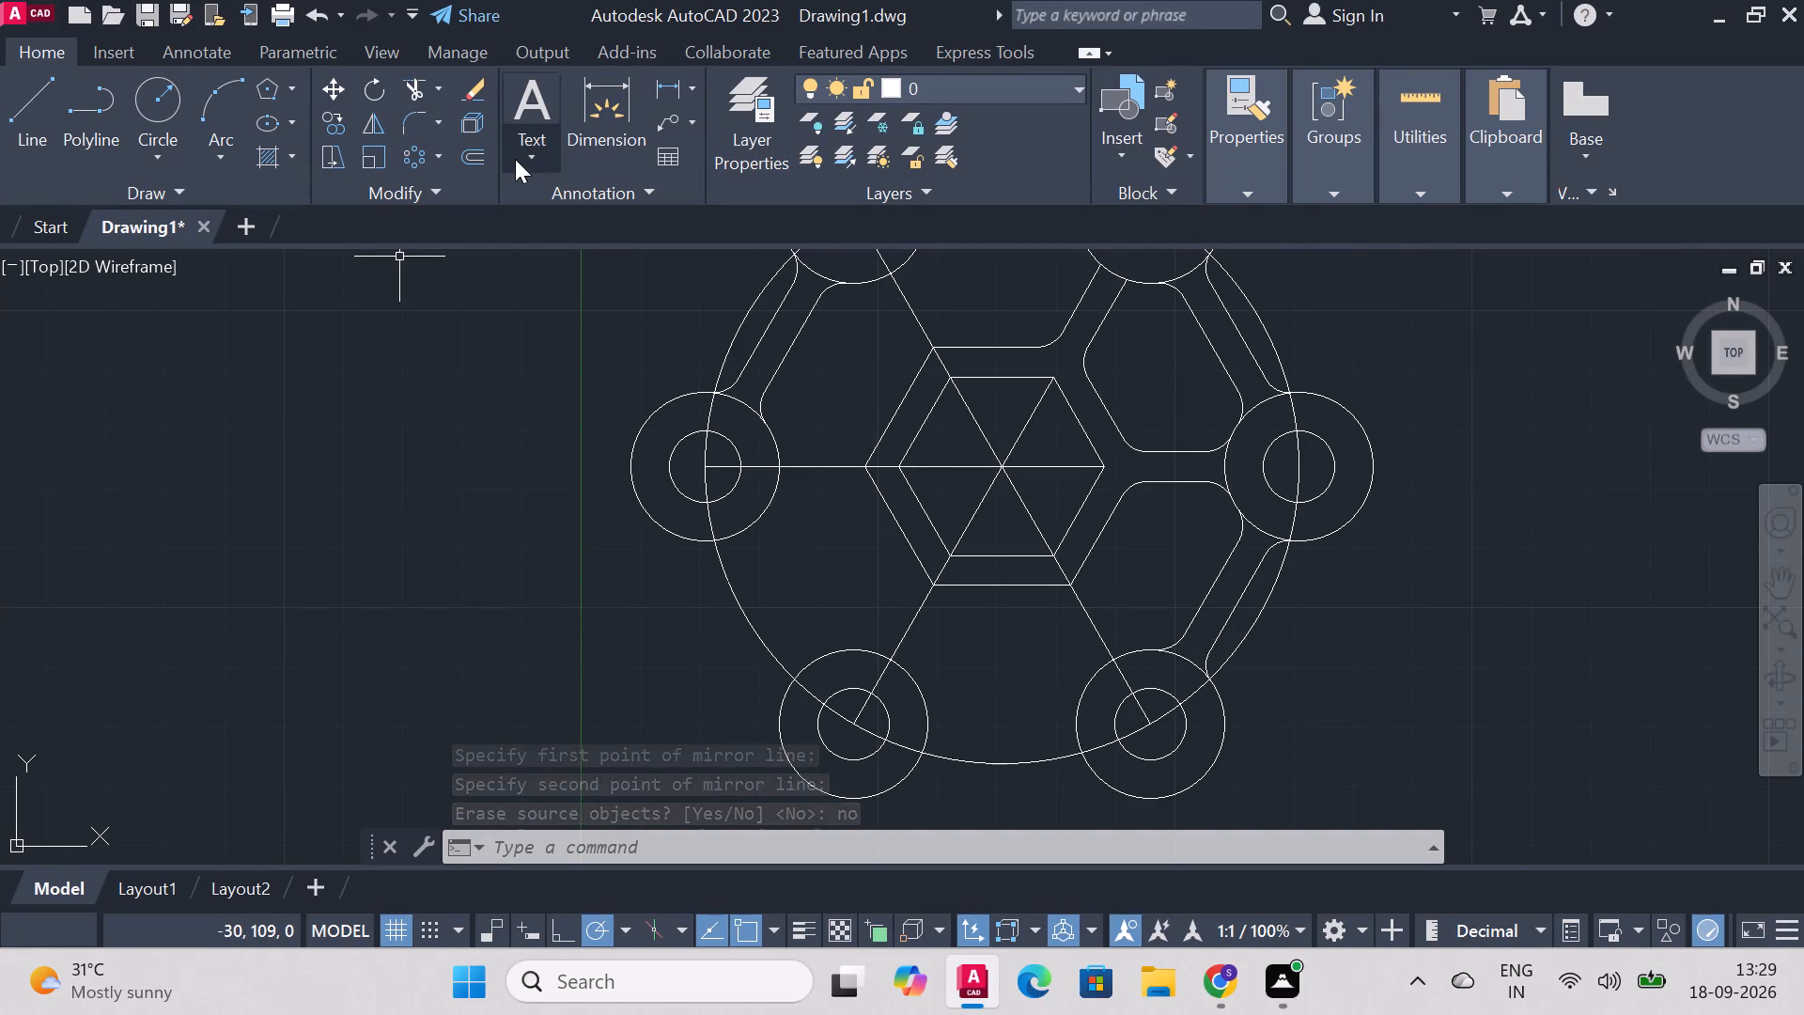
Mirror the filleted connector between the right and lower-right circles about the line from the centre through the inner hexagon's lower-right vertex, keeping the originals.
{"action": "left_click", "coordinate": [383, 131]}
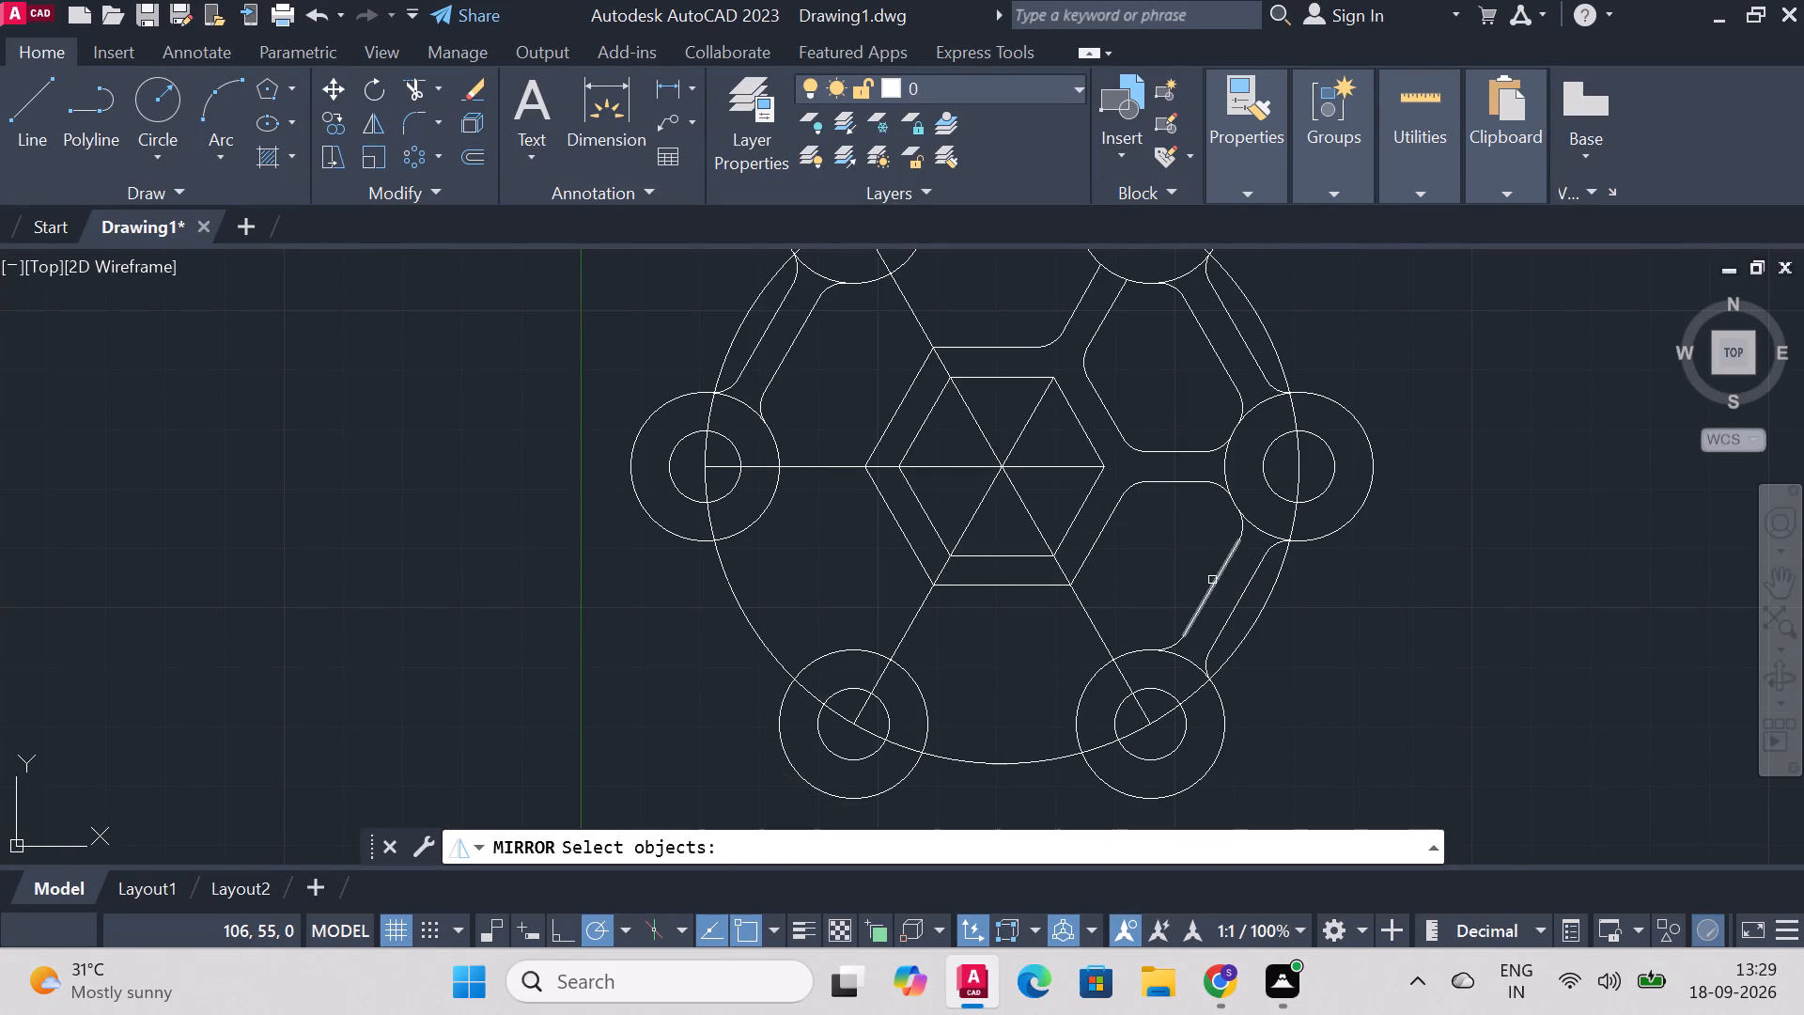
{"action": "left_click", "coordinate": [1214, 580]}
{"action": "left_click", "coordinate": [1239, 597]}
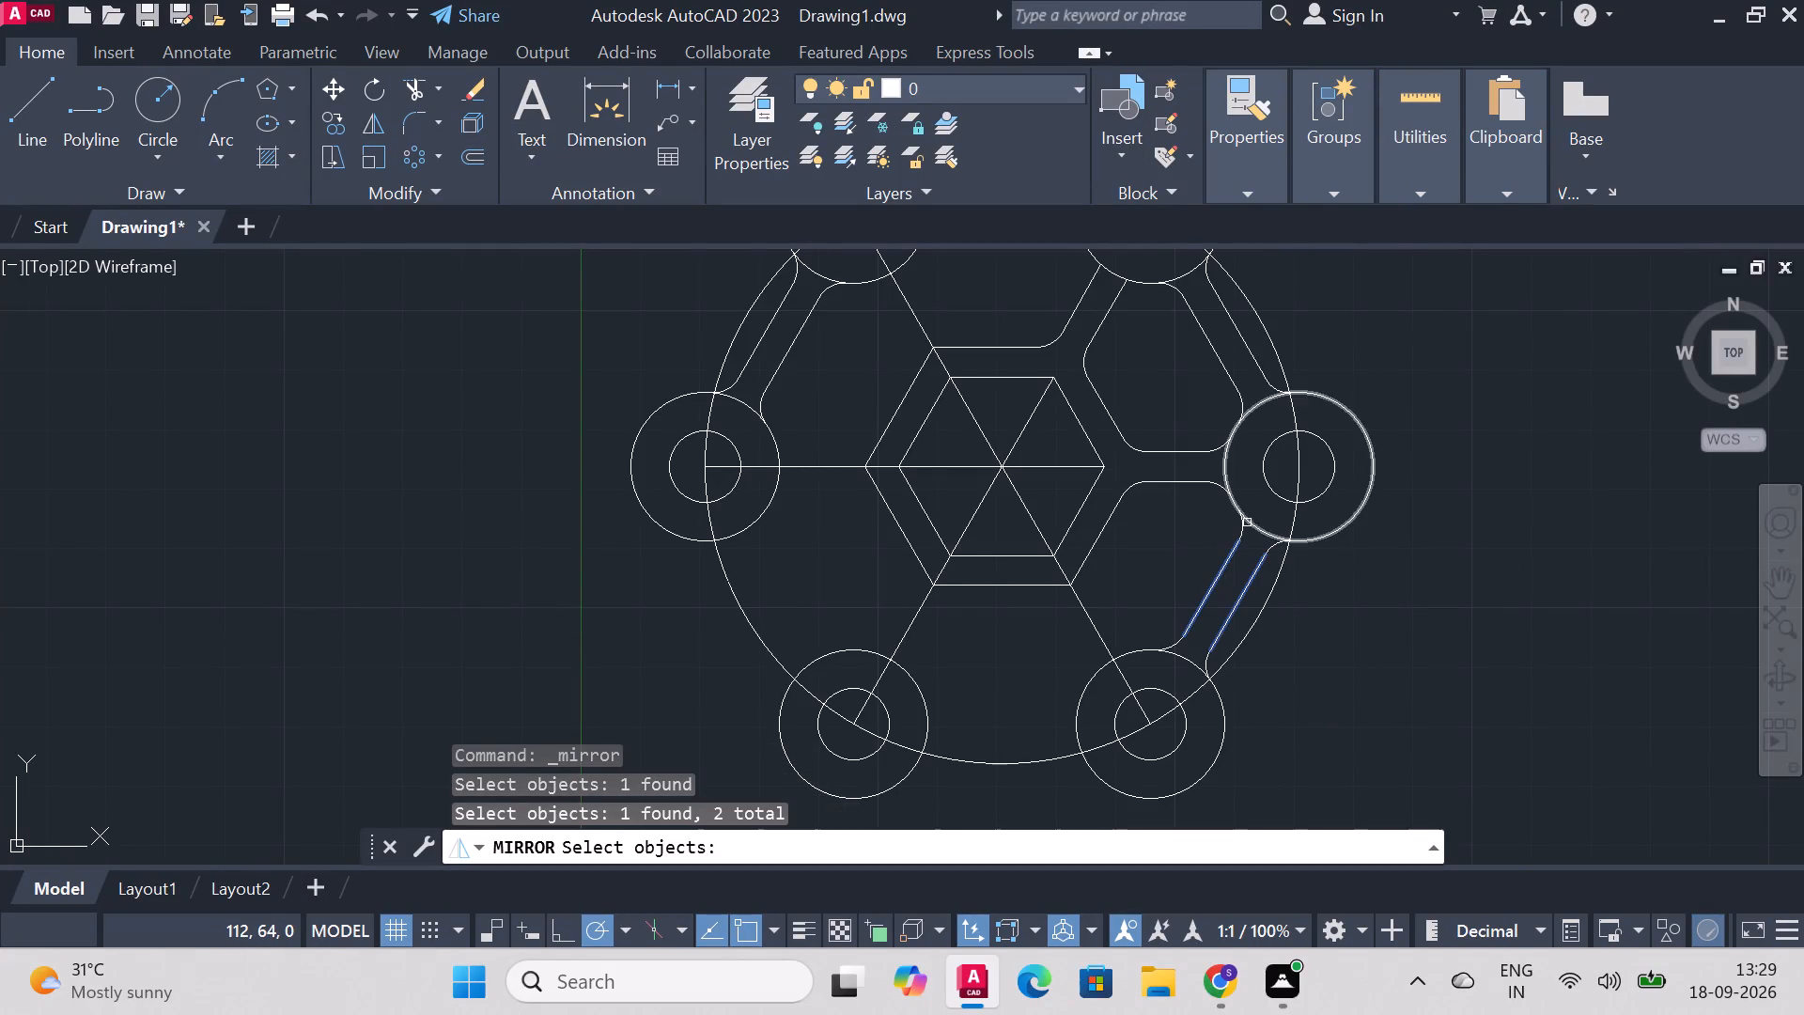
{"action": "left_click", "coordinate": [1244, 528]}
{"action": "left_click", "coordinate": [1272, 552]}
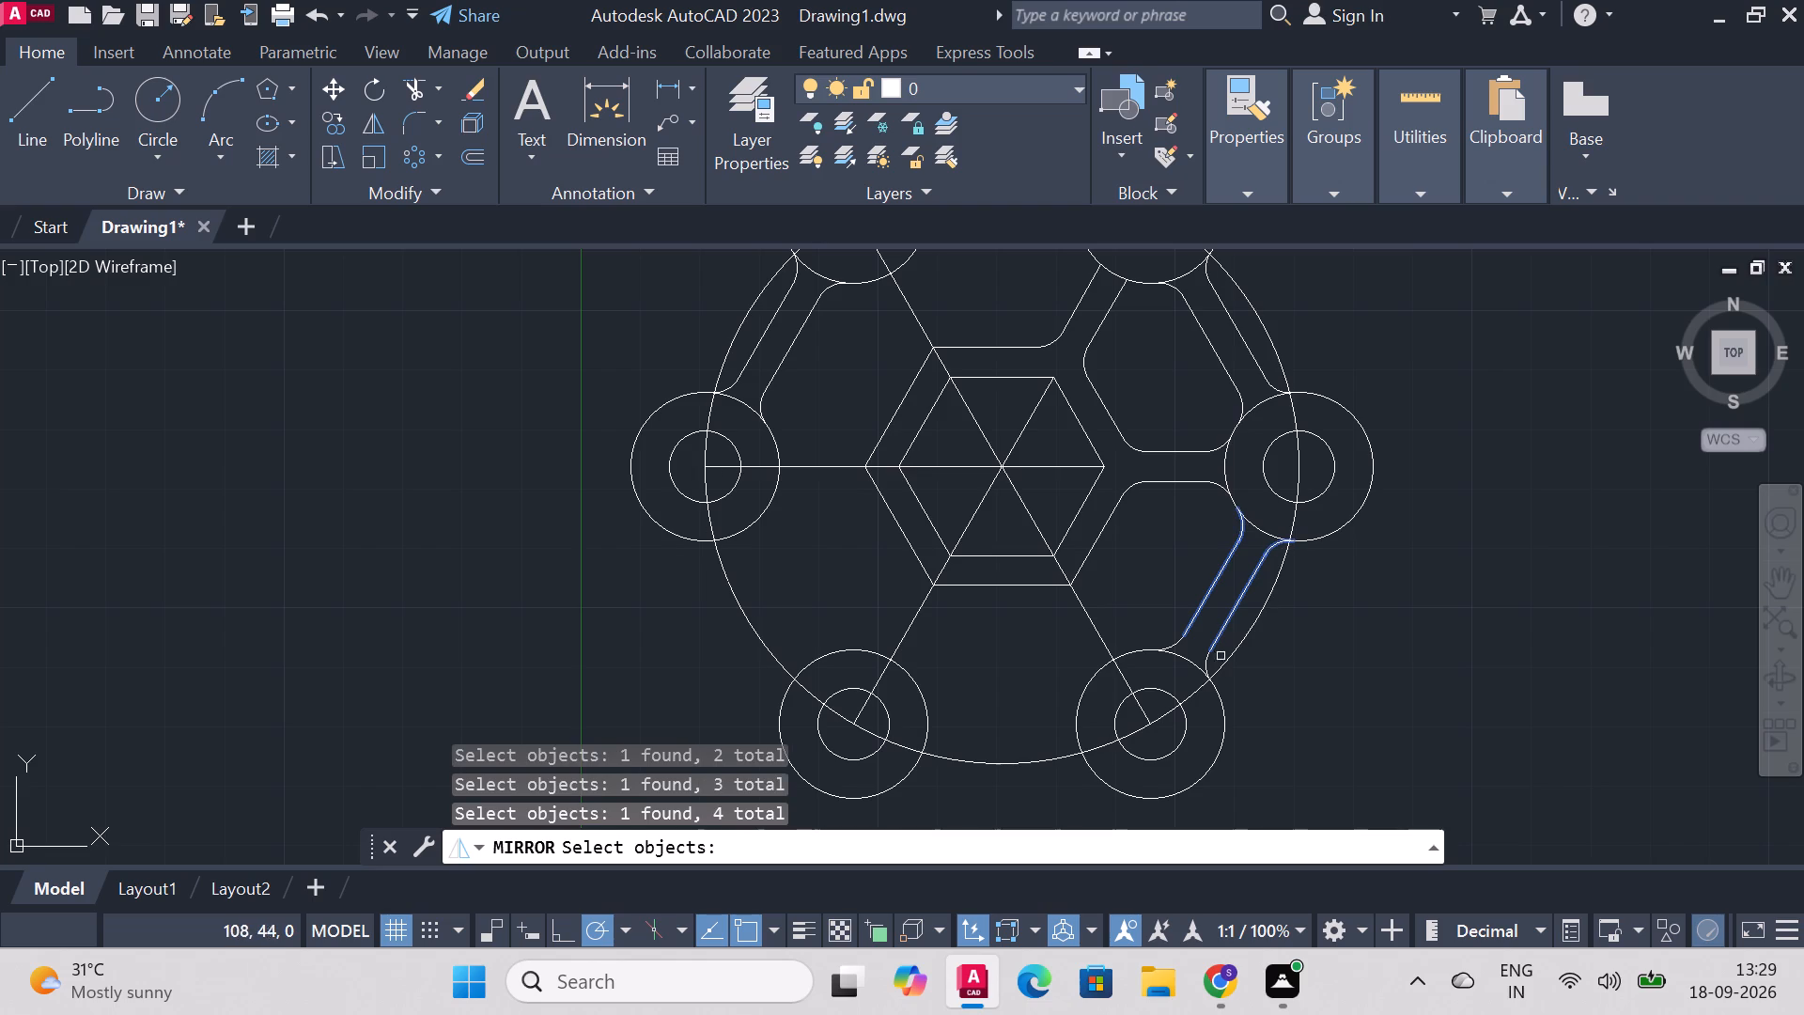
{"action": "left_click", "coordinate": [1206, 659]}
{"action": "left_click", "coordinate": [1177, 645]}
{"action": "key", "text": "Return"}
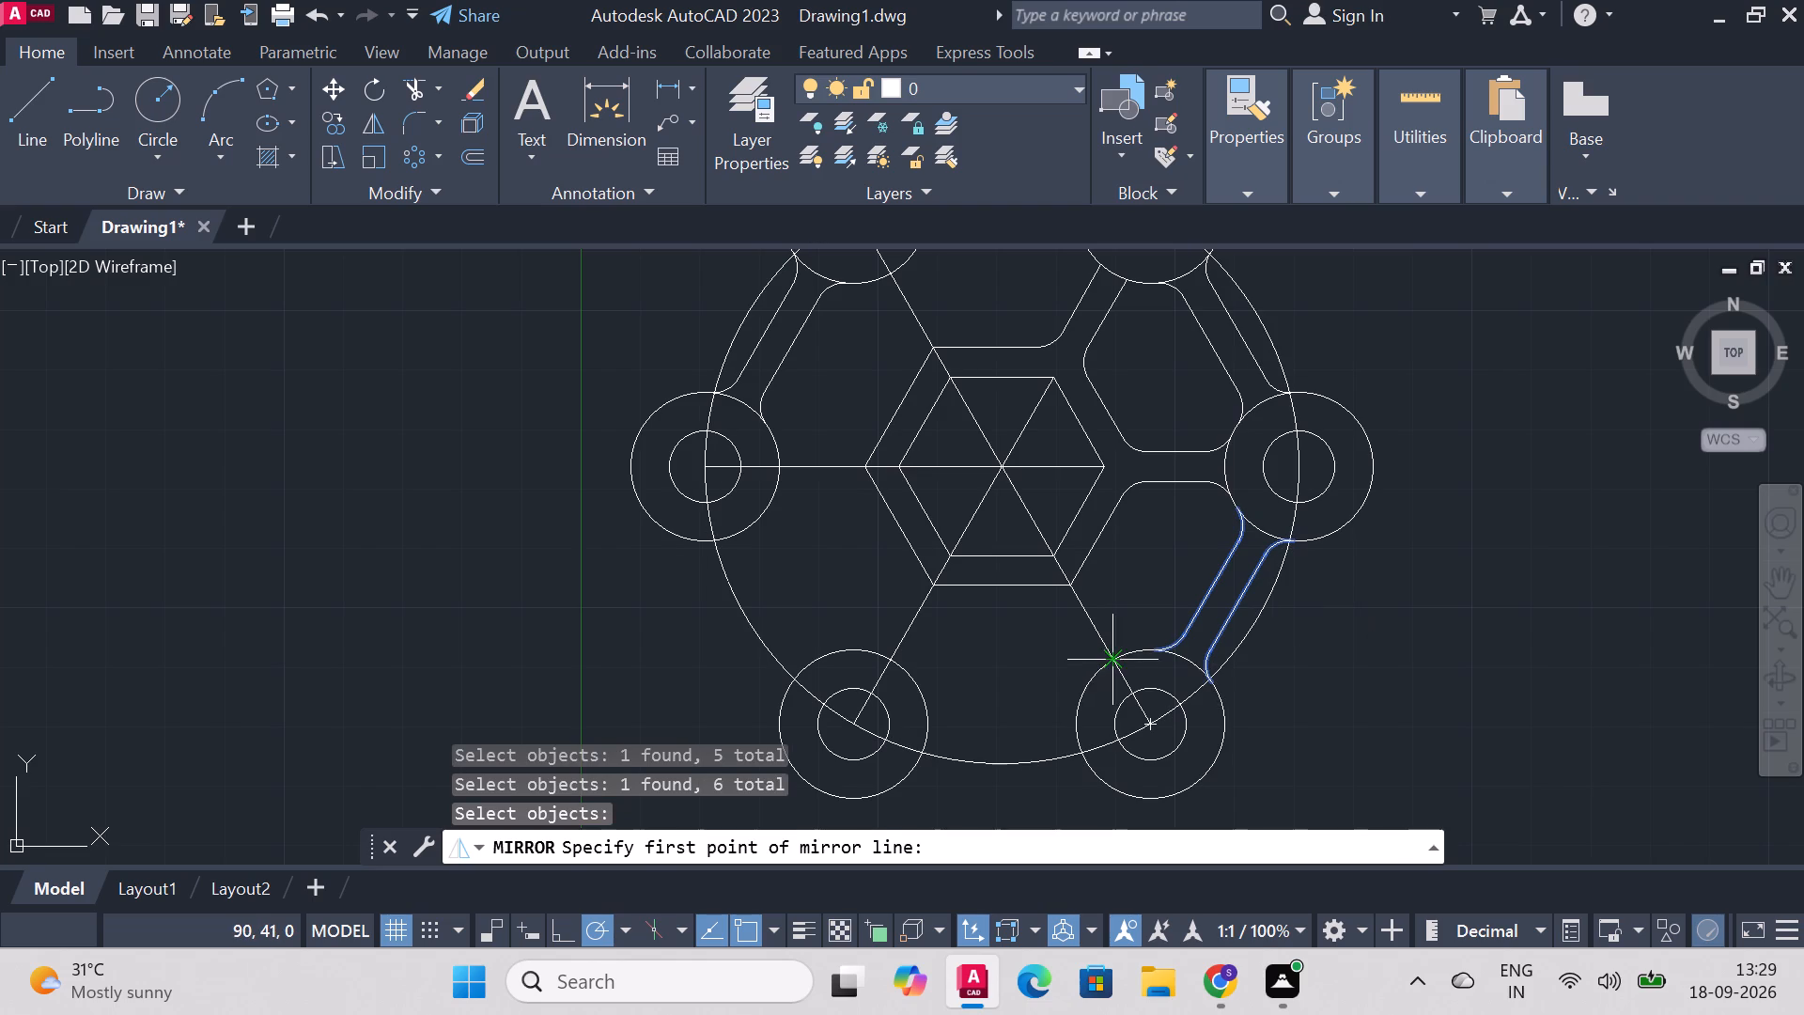
{"action": "left_click", "coordinate": [995, 467]}
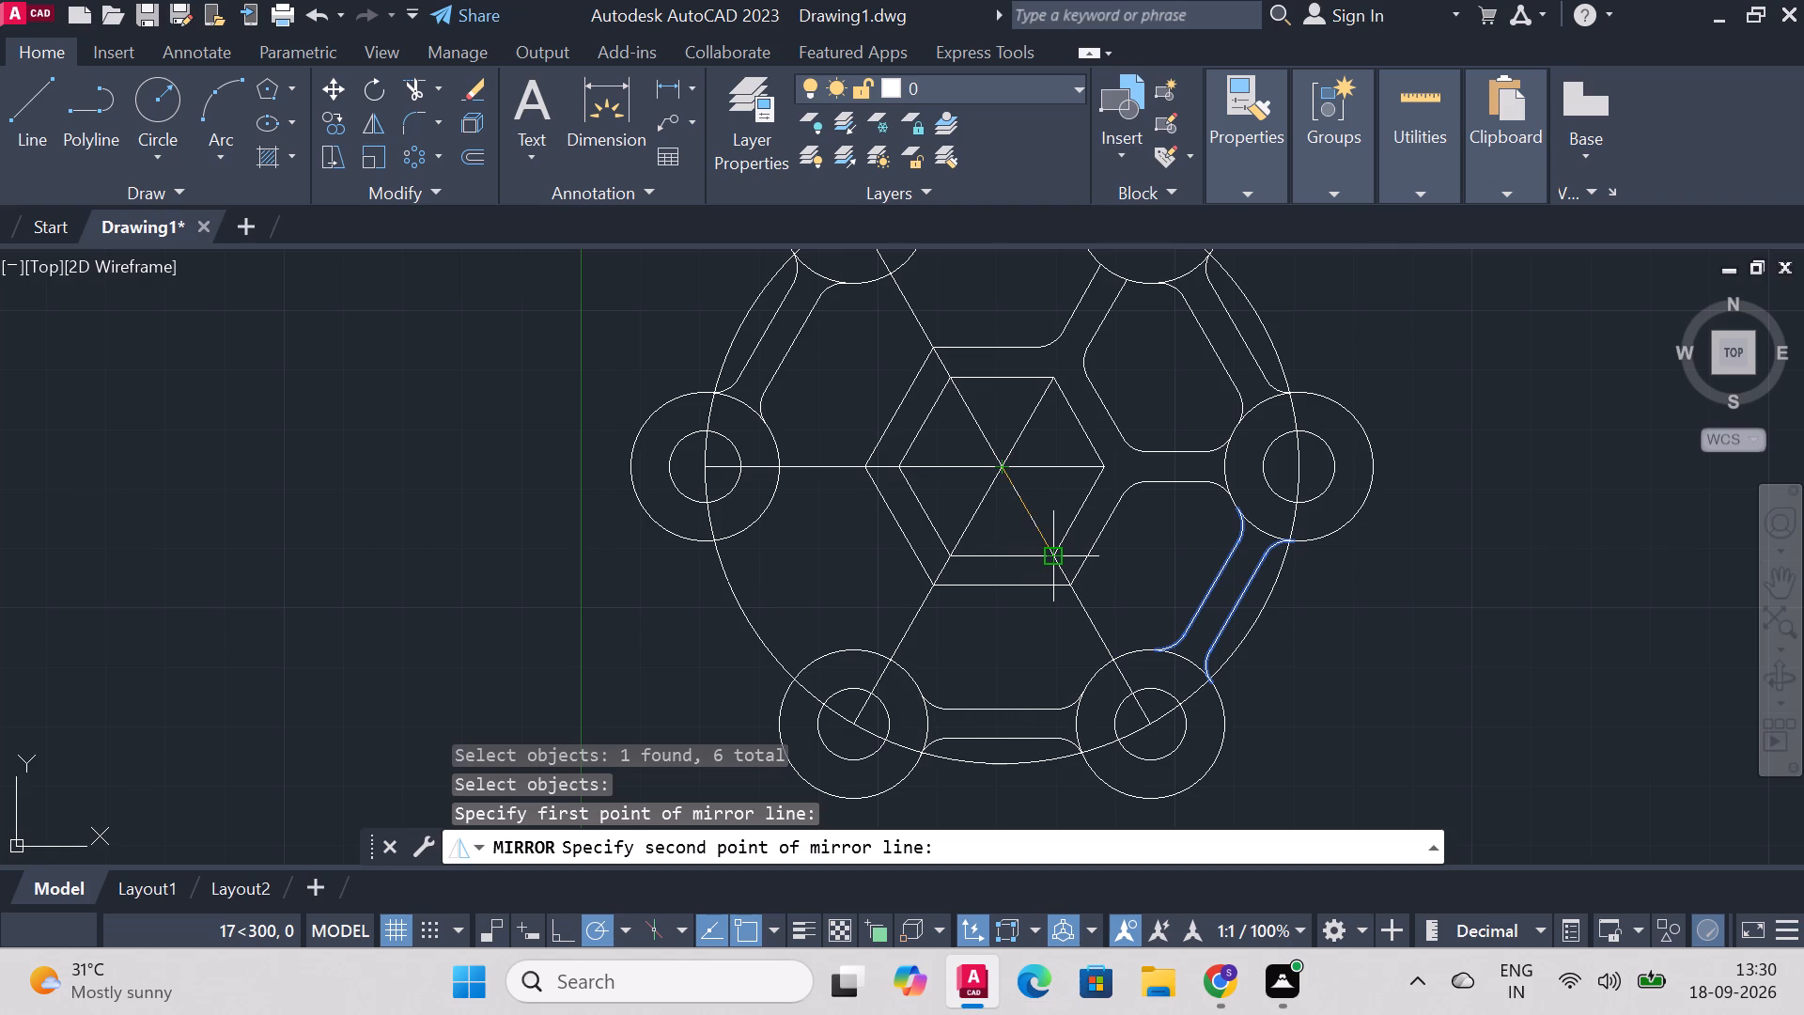
{"action": "left_click", "coordinate": [1045, 552]}
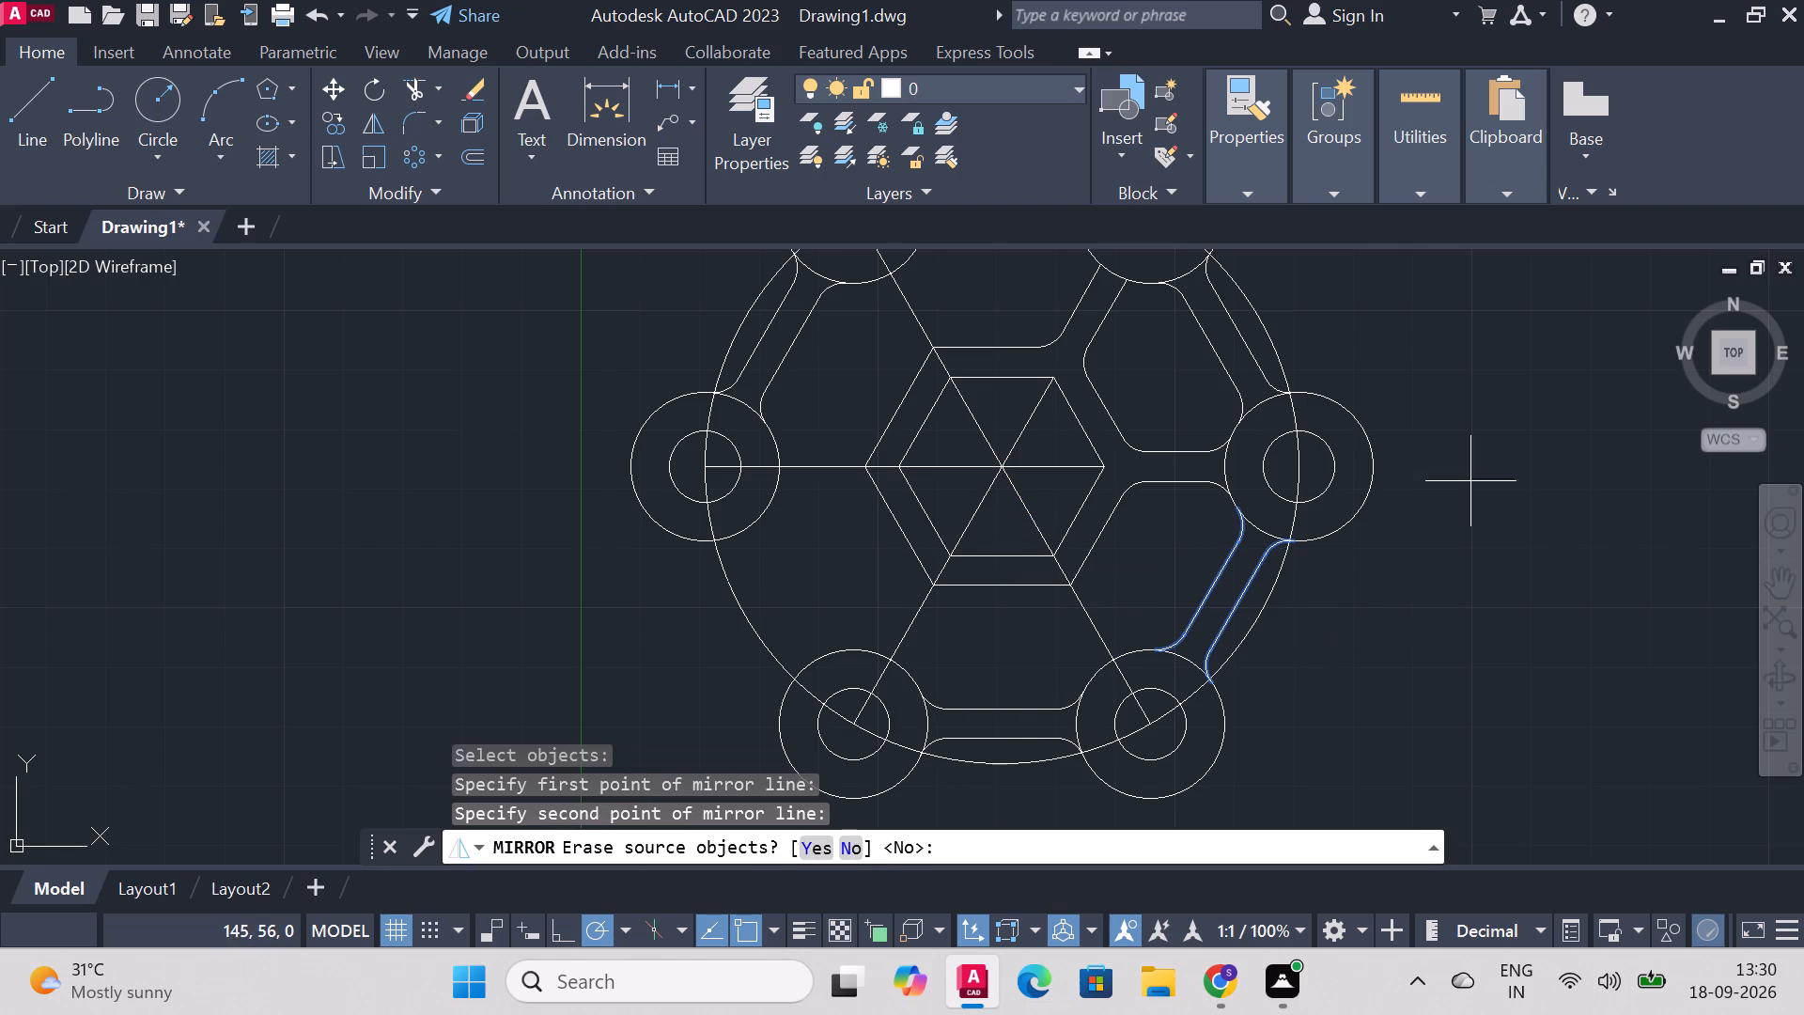
{"action": "right_click", "coordinate": [1494, 298]}
{"action": "left_click", "coordinate": [1563, 318]}
Mirror the filleted connector between the two bottom circles about the line from the centre through the outer hexagon's lower-left vertex, keeping the originals.
{"action": "right_click", "coordinate": [1398, 563]}
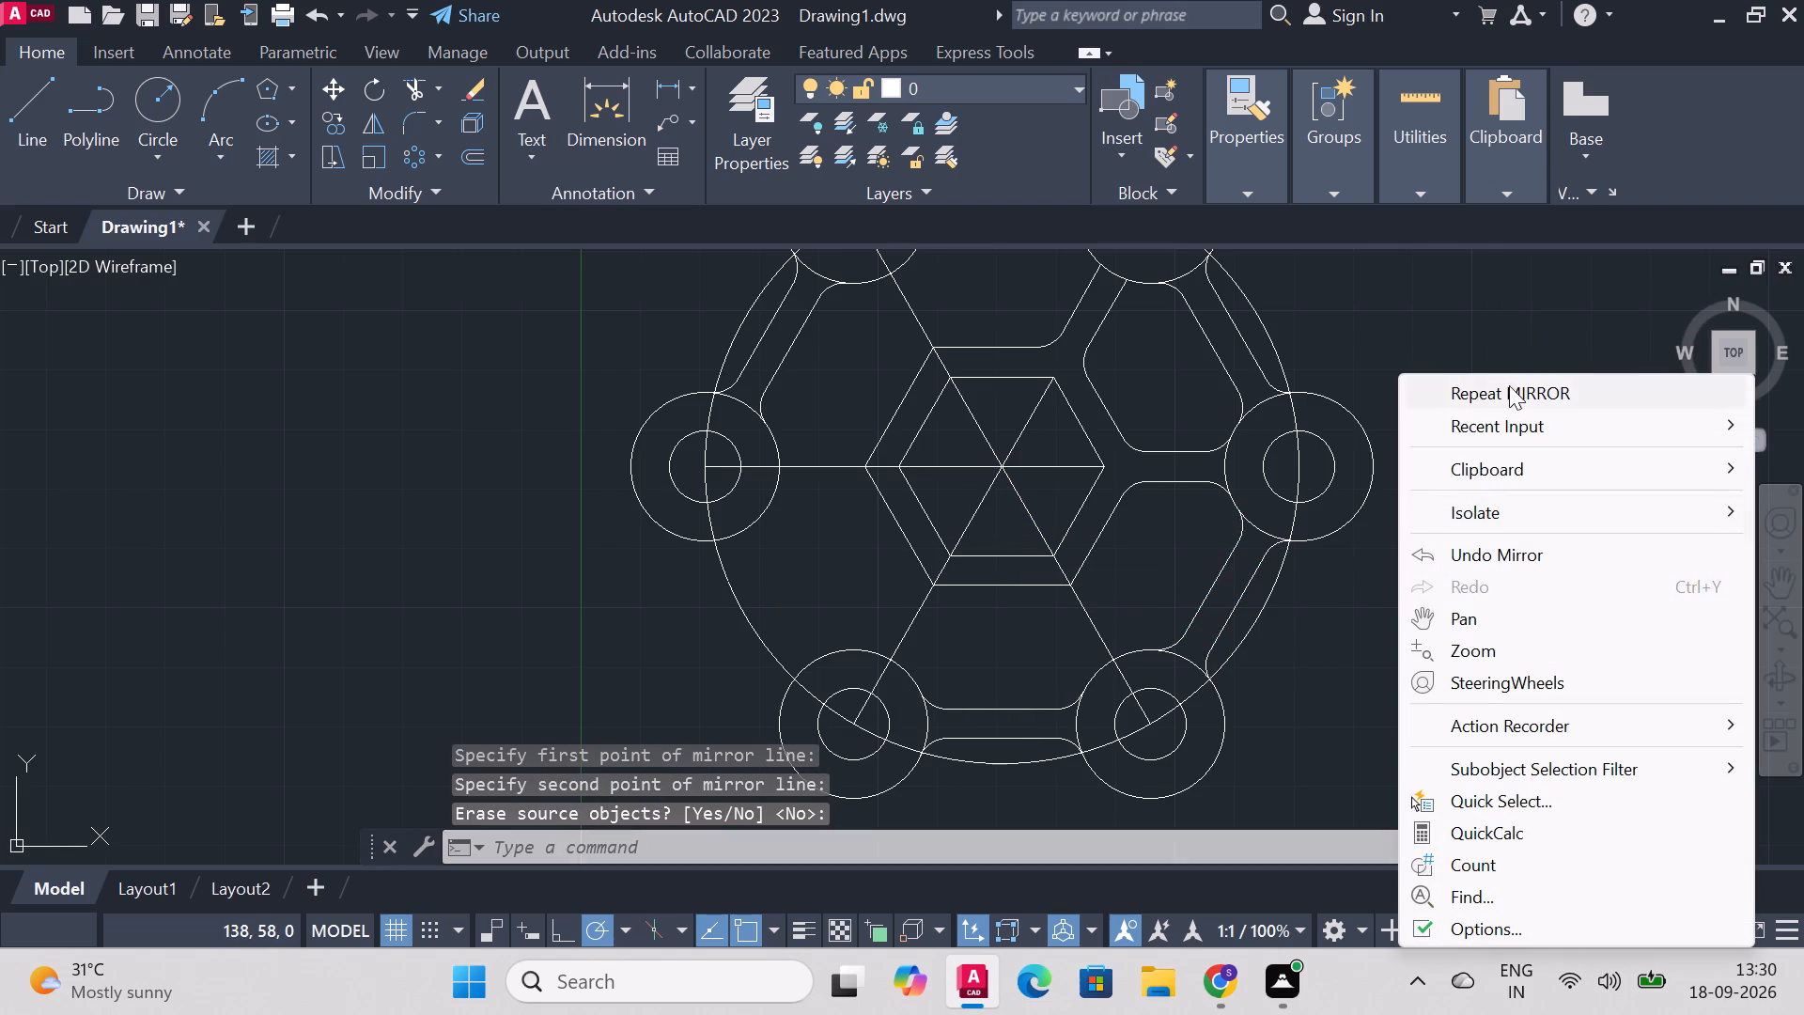
{"action": "left_click", "coordinate": [1514, 386]}
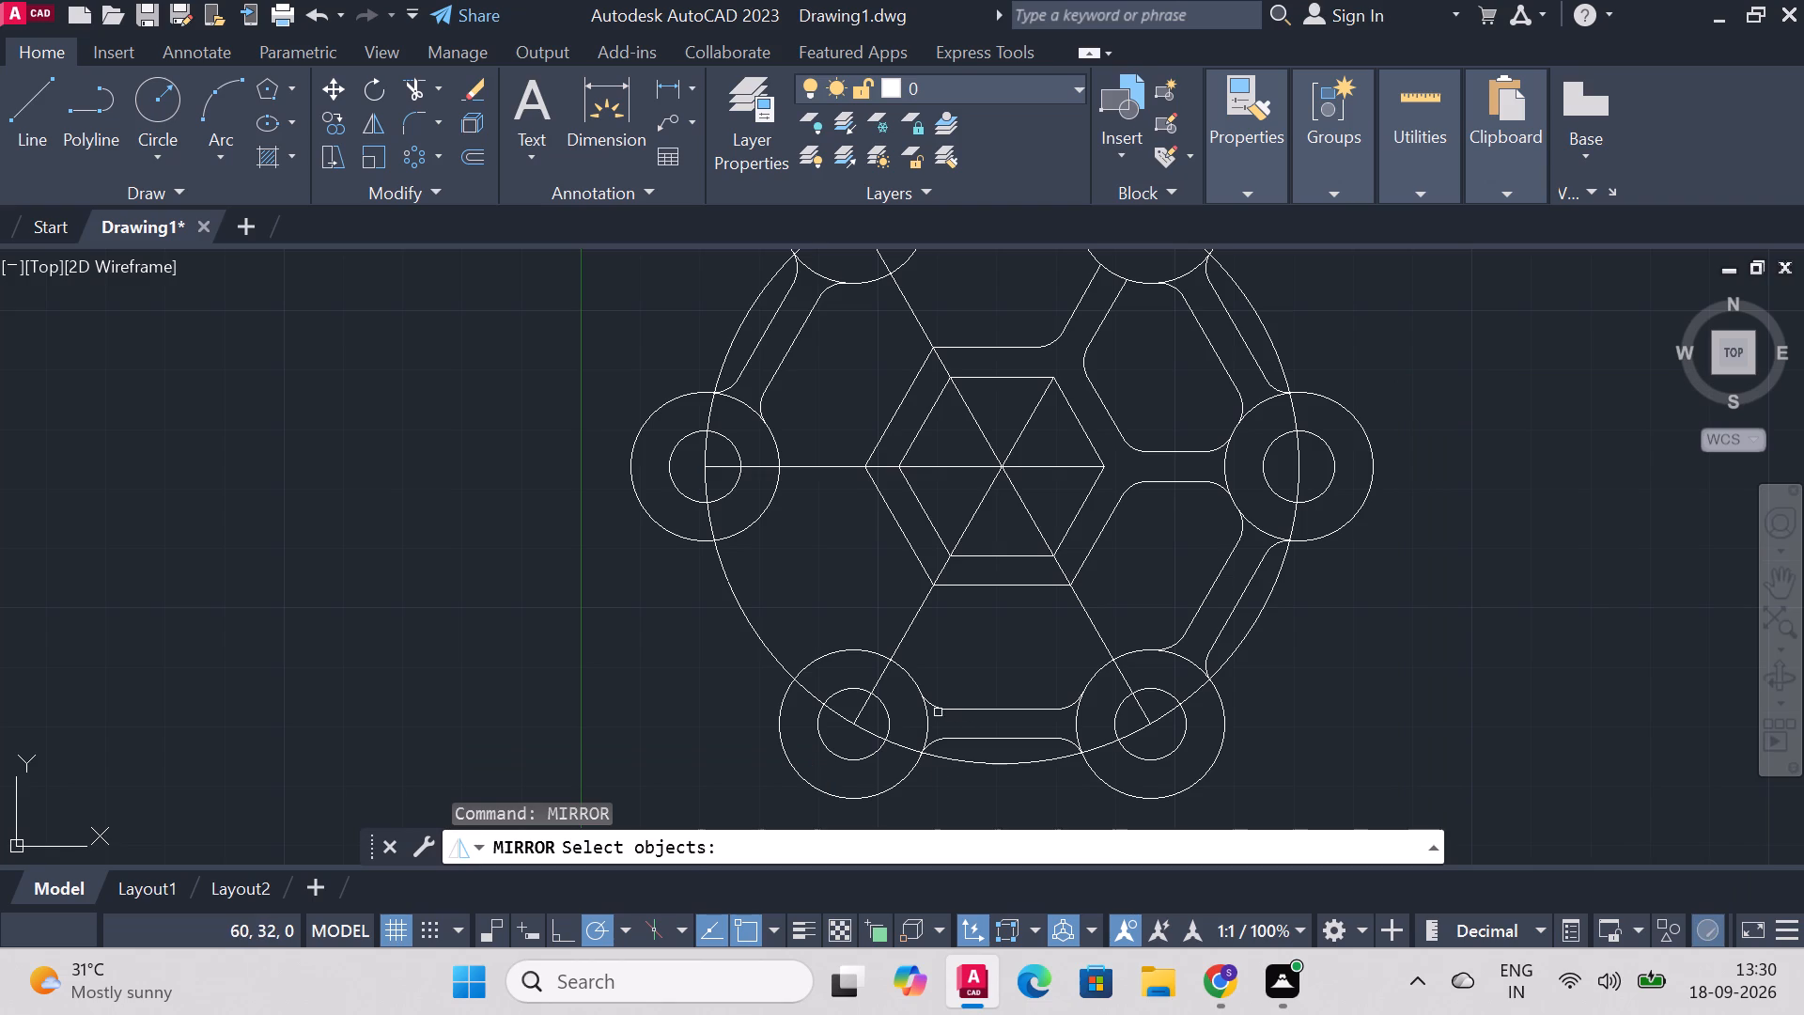
{"action": "left_click", "coordinate": [937, 709]}
{"action": "left_click", "coordinate": [938, 742]}
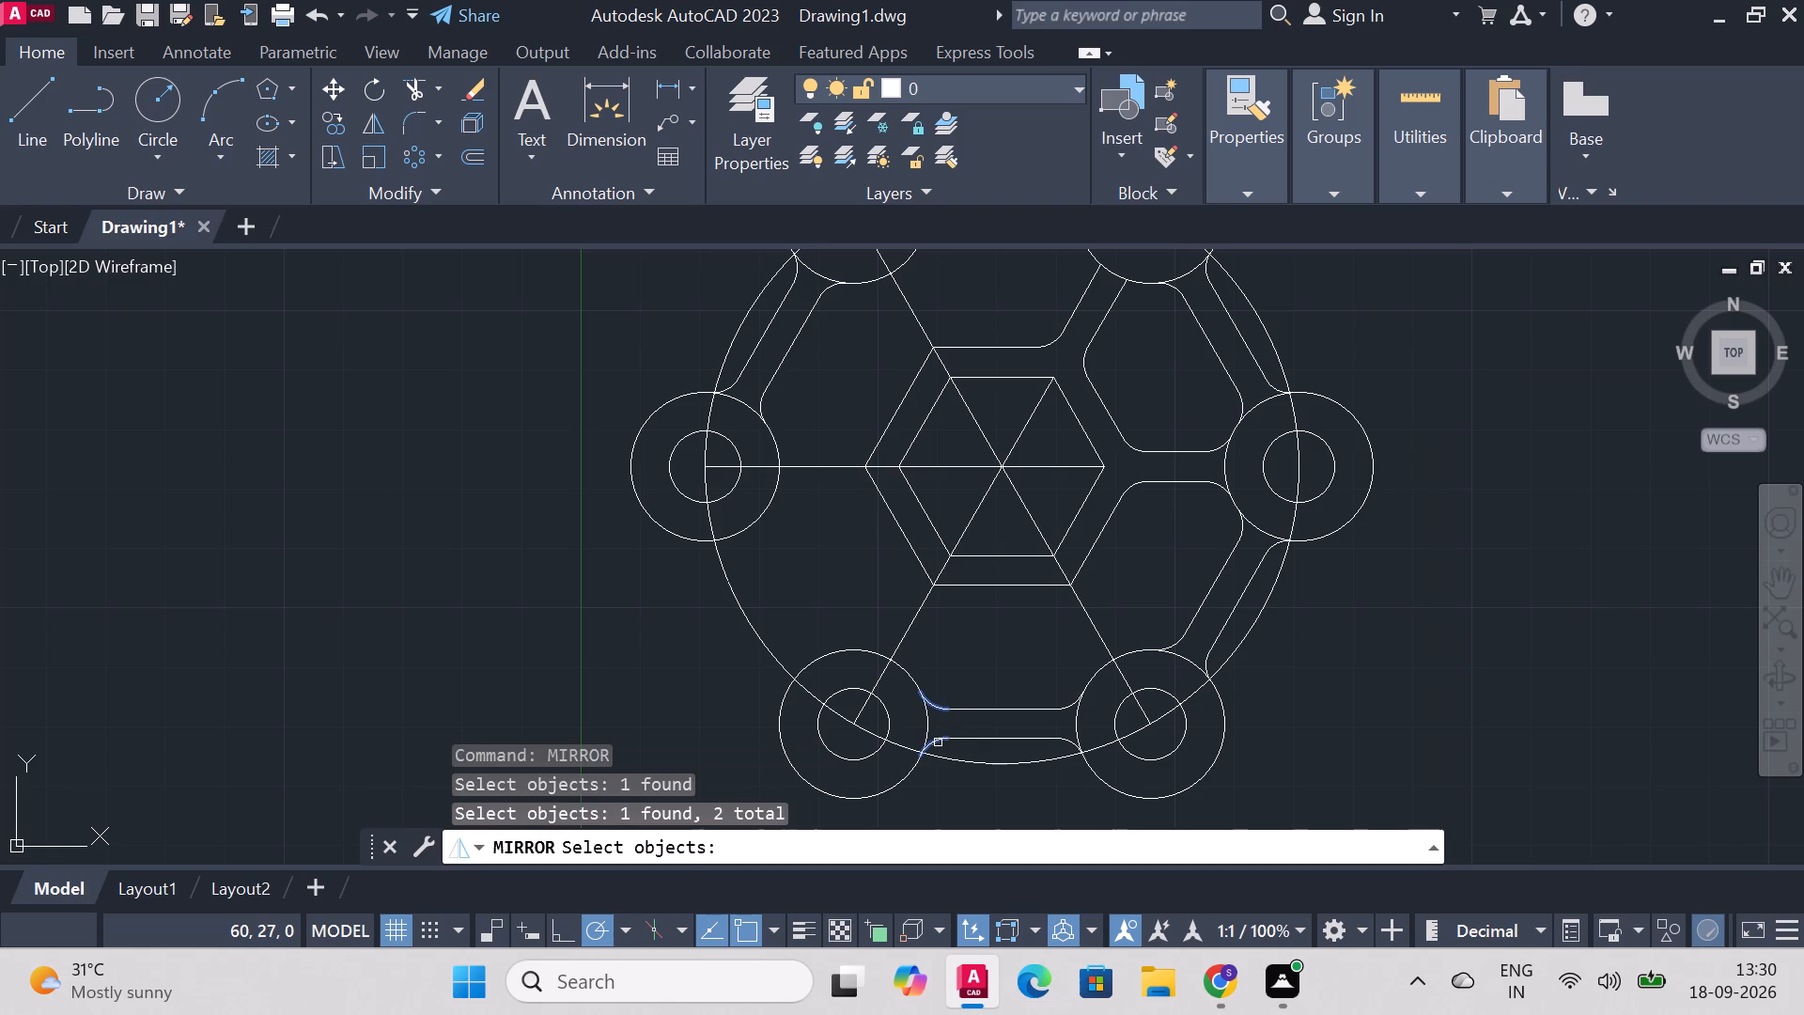
{"action": "left_click", "coordinate": [1009, 740]}
{"action": "left_click", "coordinate": [1008, 717]}
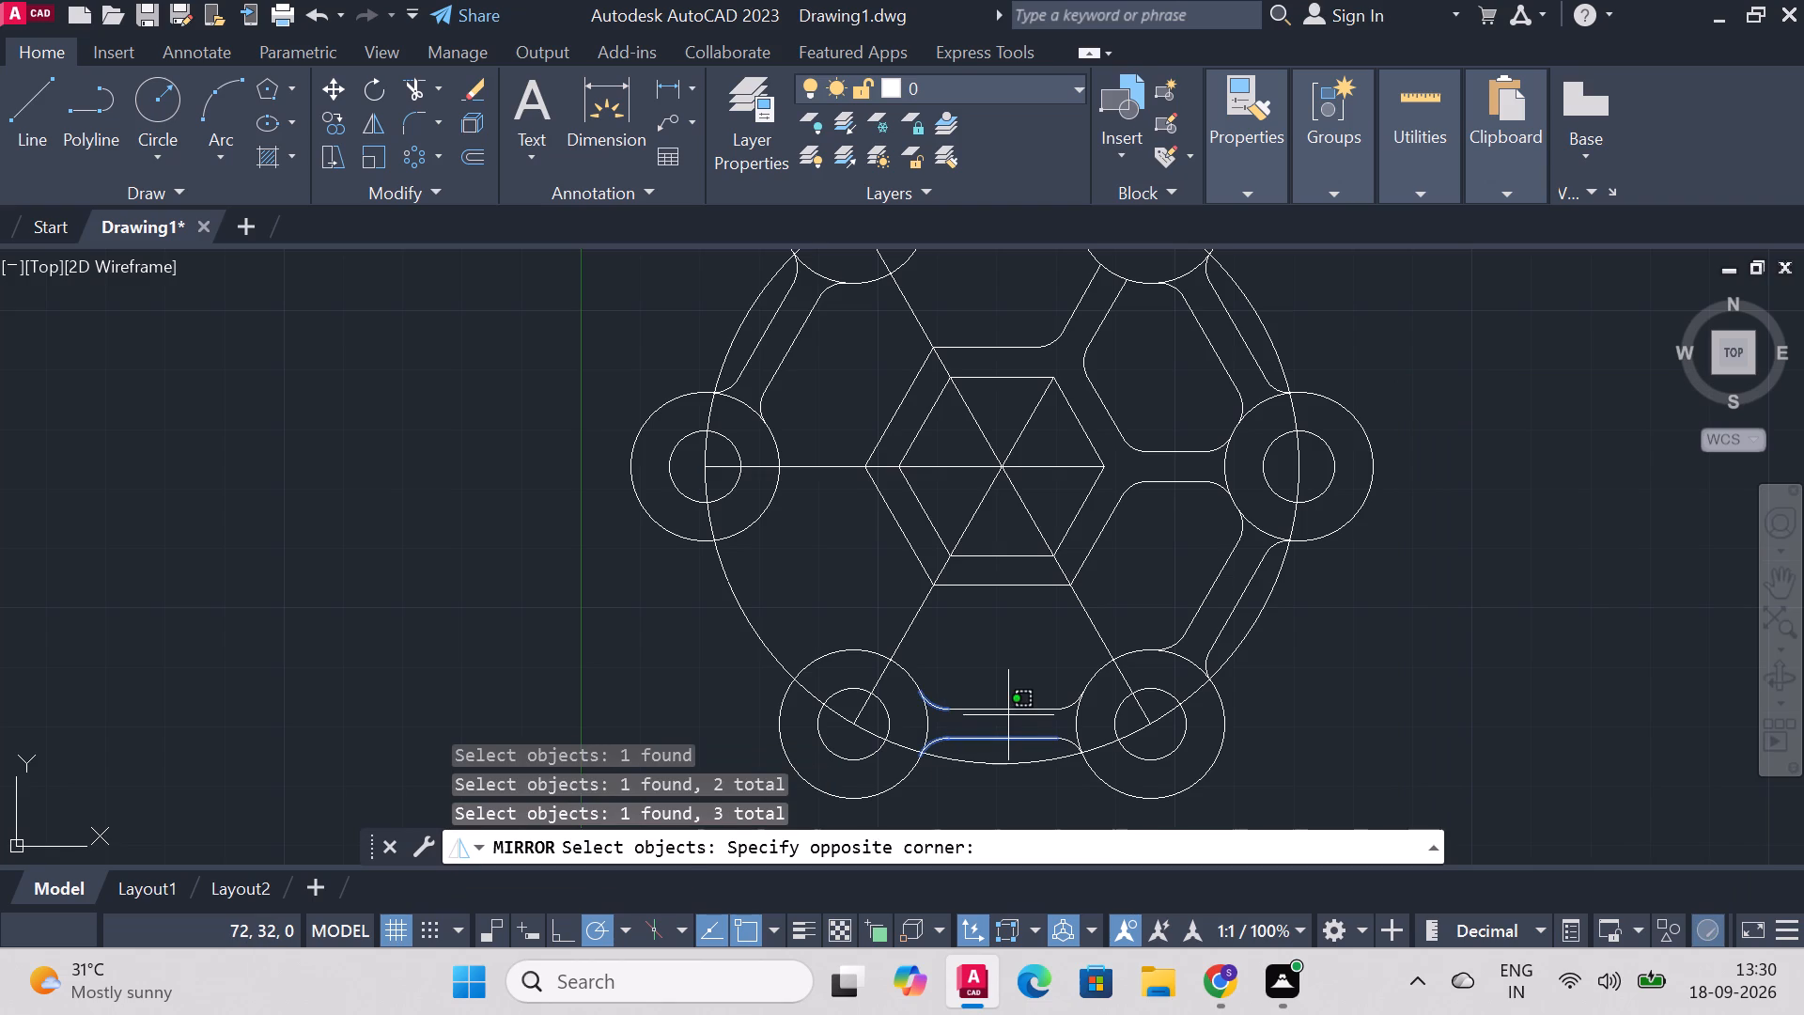
{"action": "left_click", "coordinate": [1008, 705]}
{"action": "left_click", "coordinate": [1076, 707]}
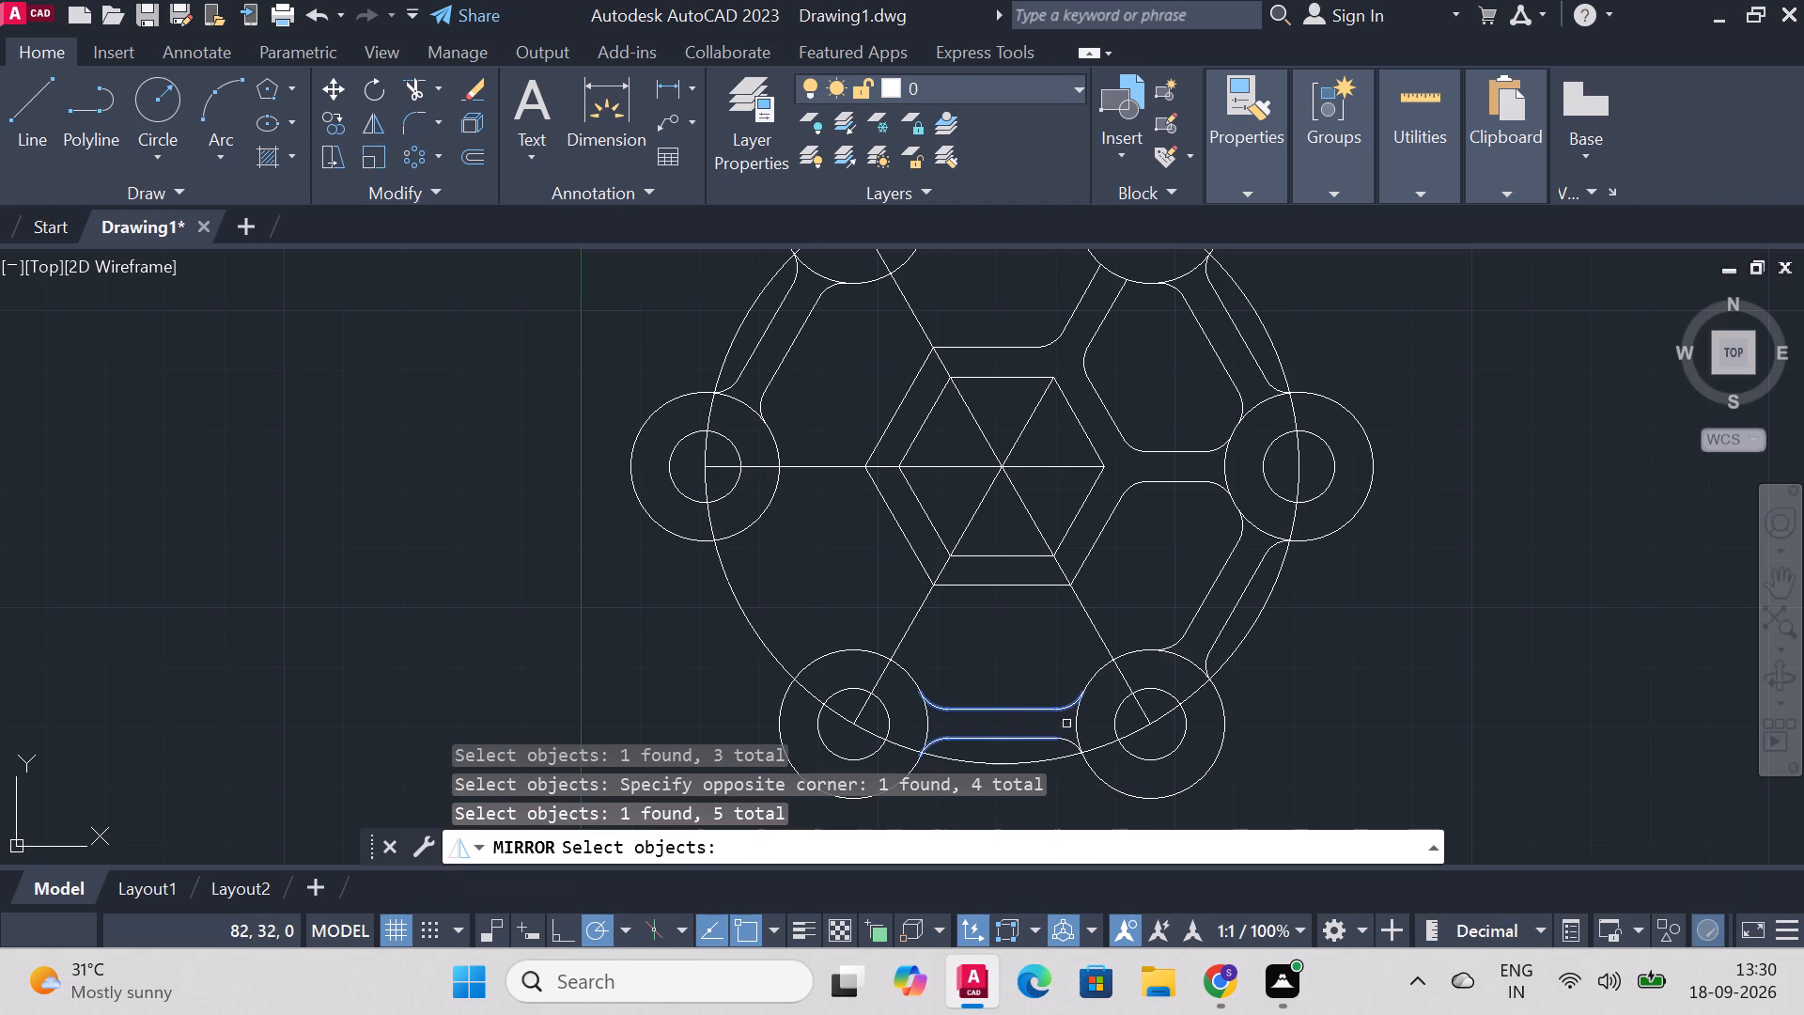
{"action": "left_click", "coordinate": [1066, 737]}
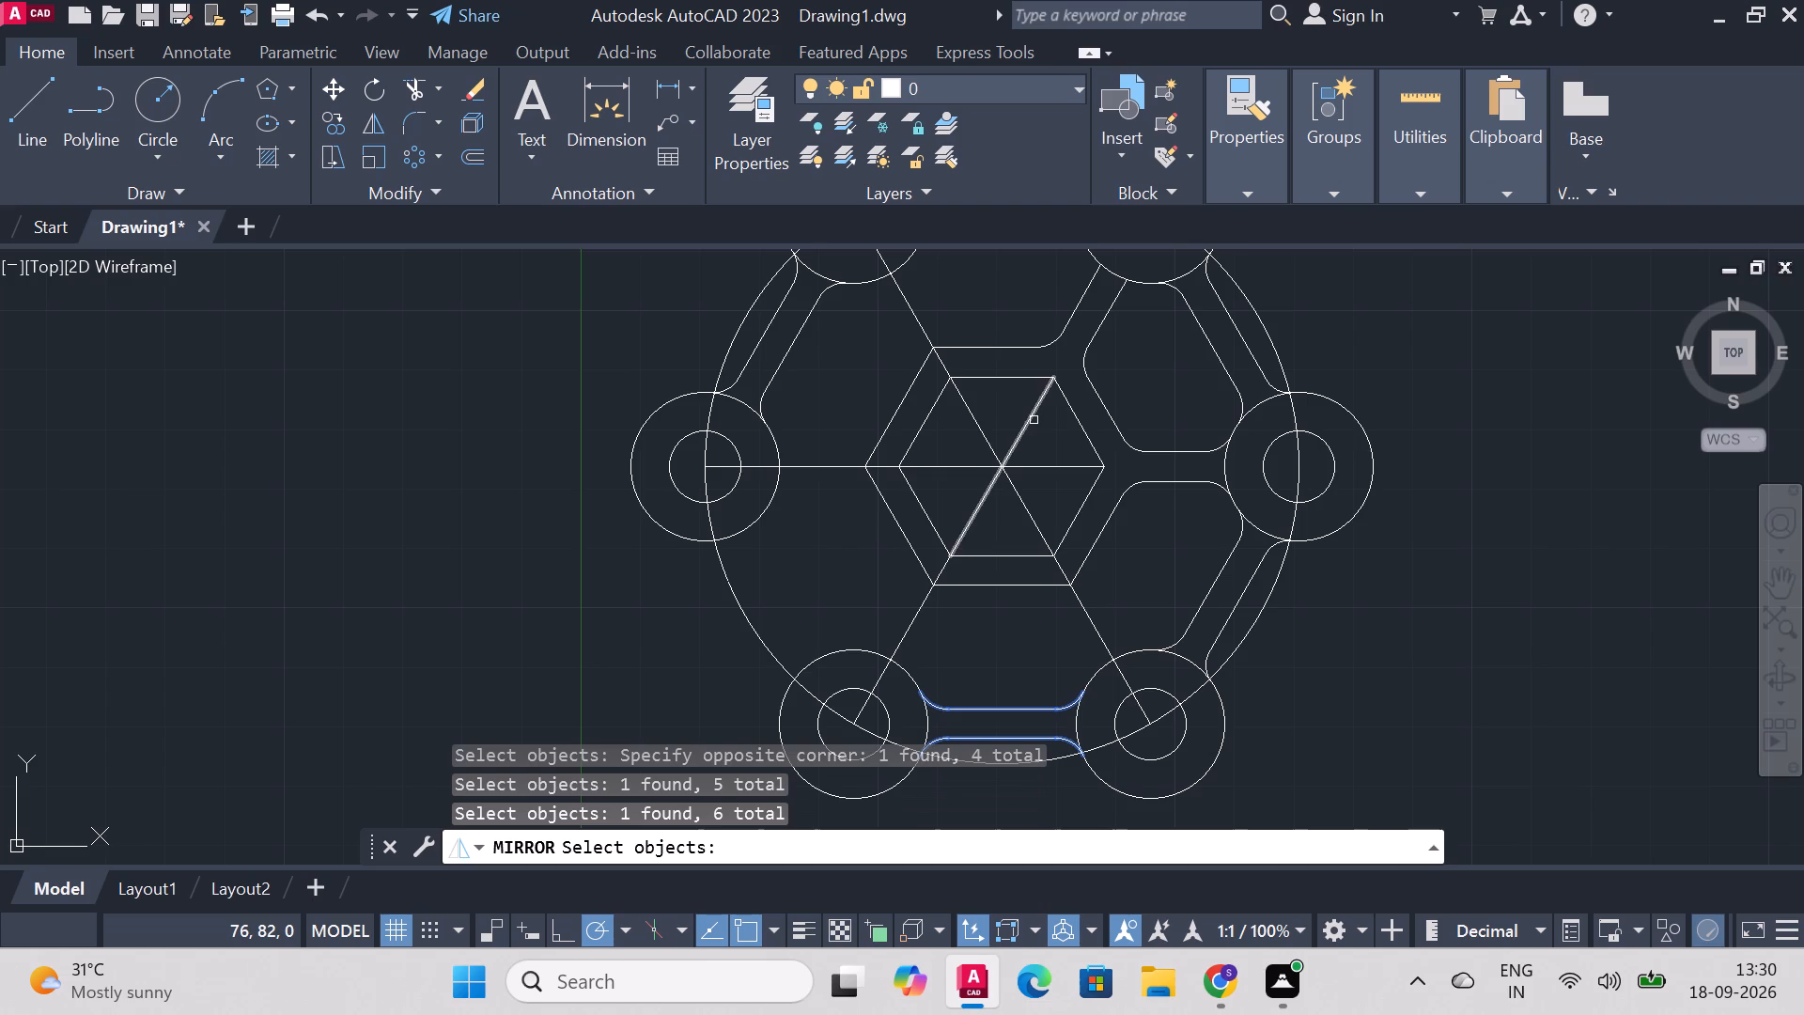
{"action": "key", "text": "Return"}
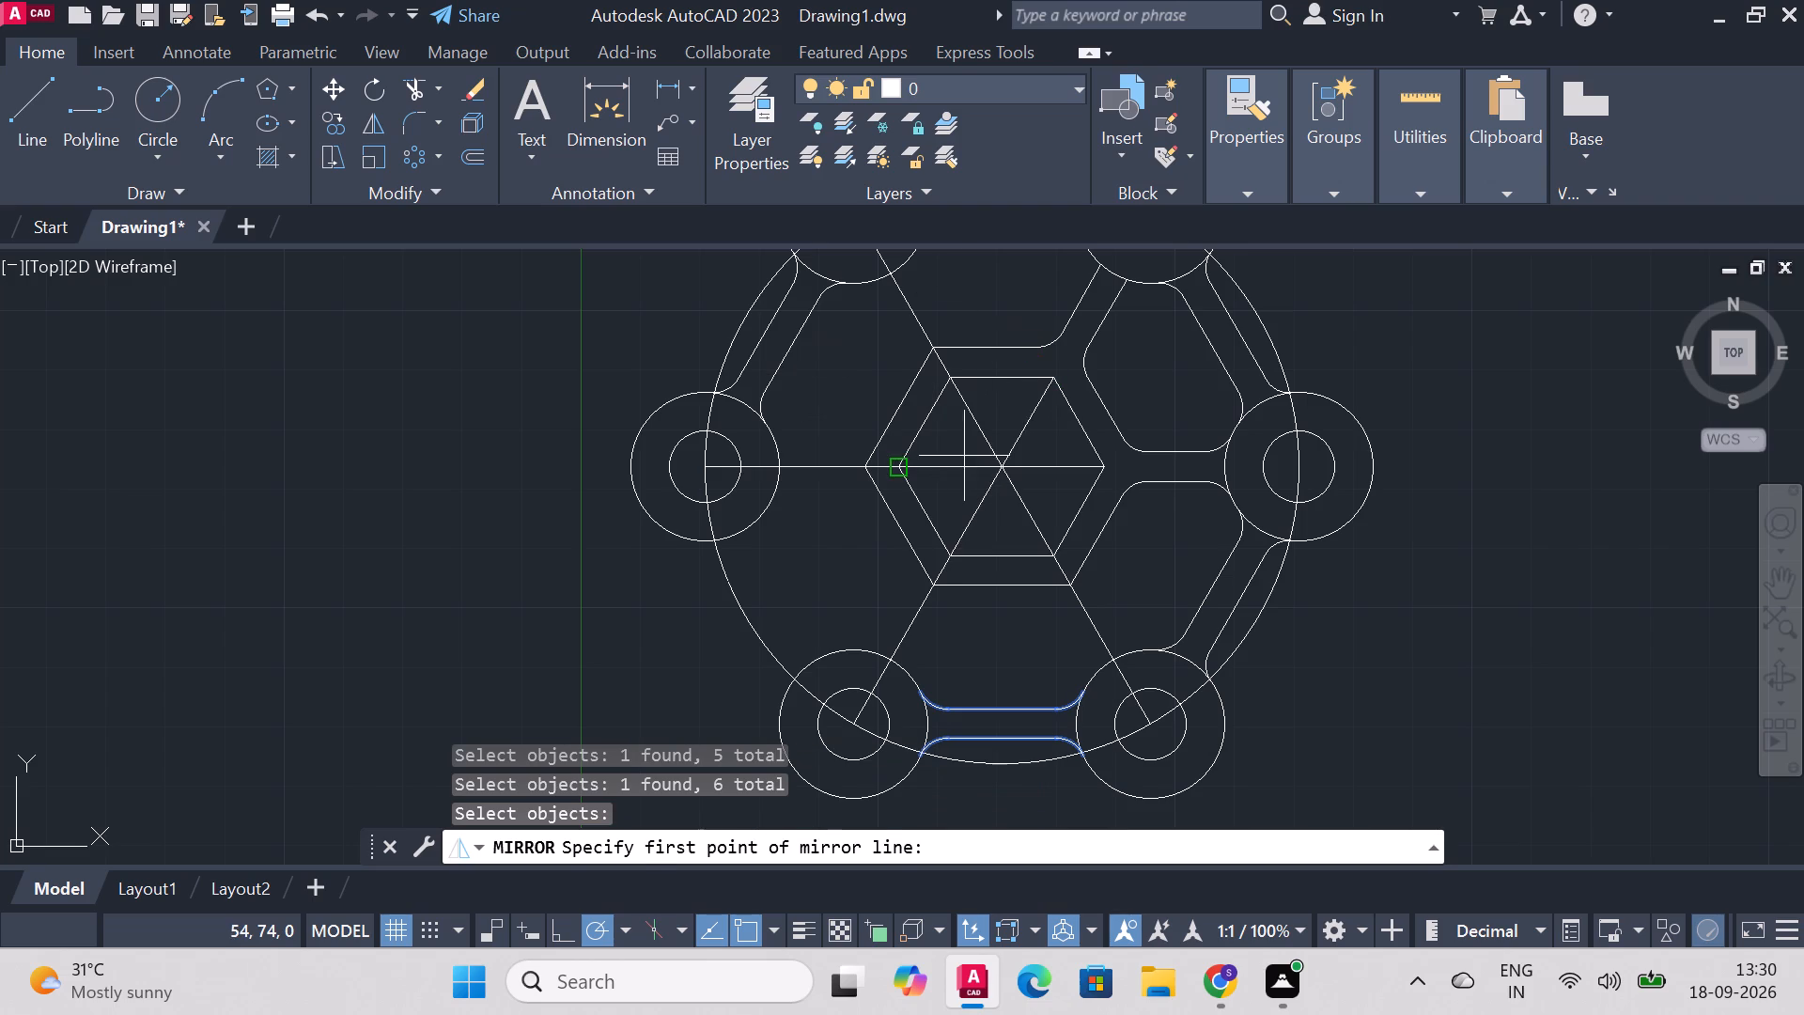
{"action": "left_click", "coordinate": [999, 460]}
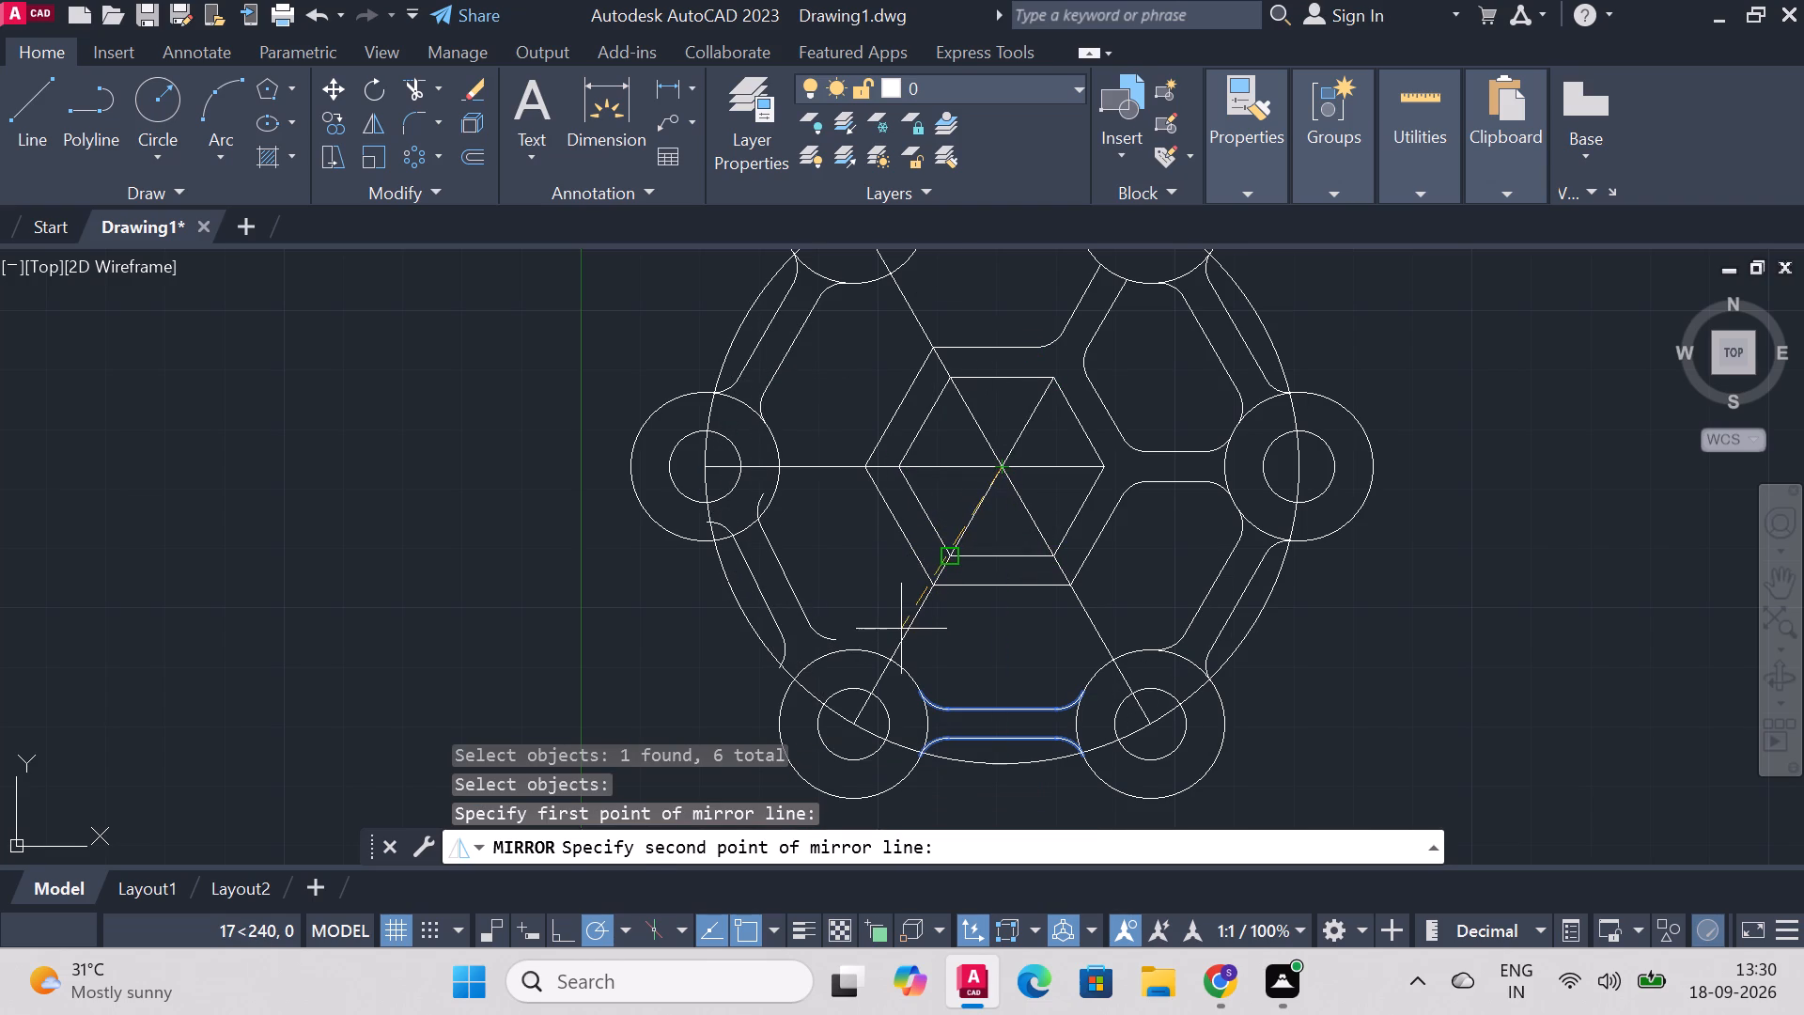
{"action": "left_click", "coordinate": [927, 586]}
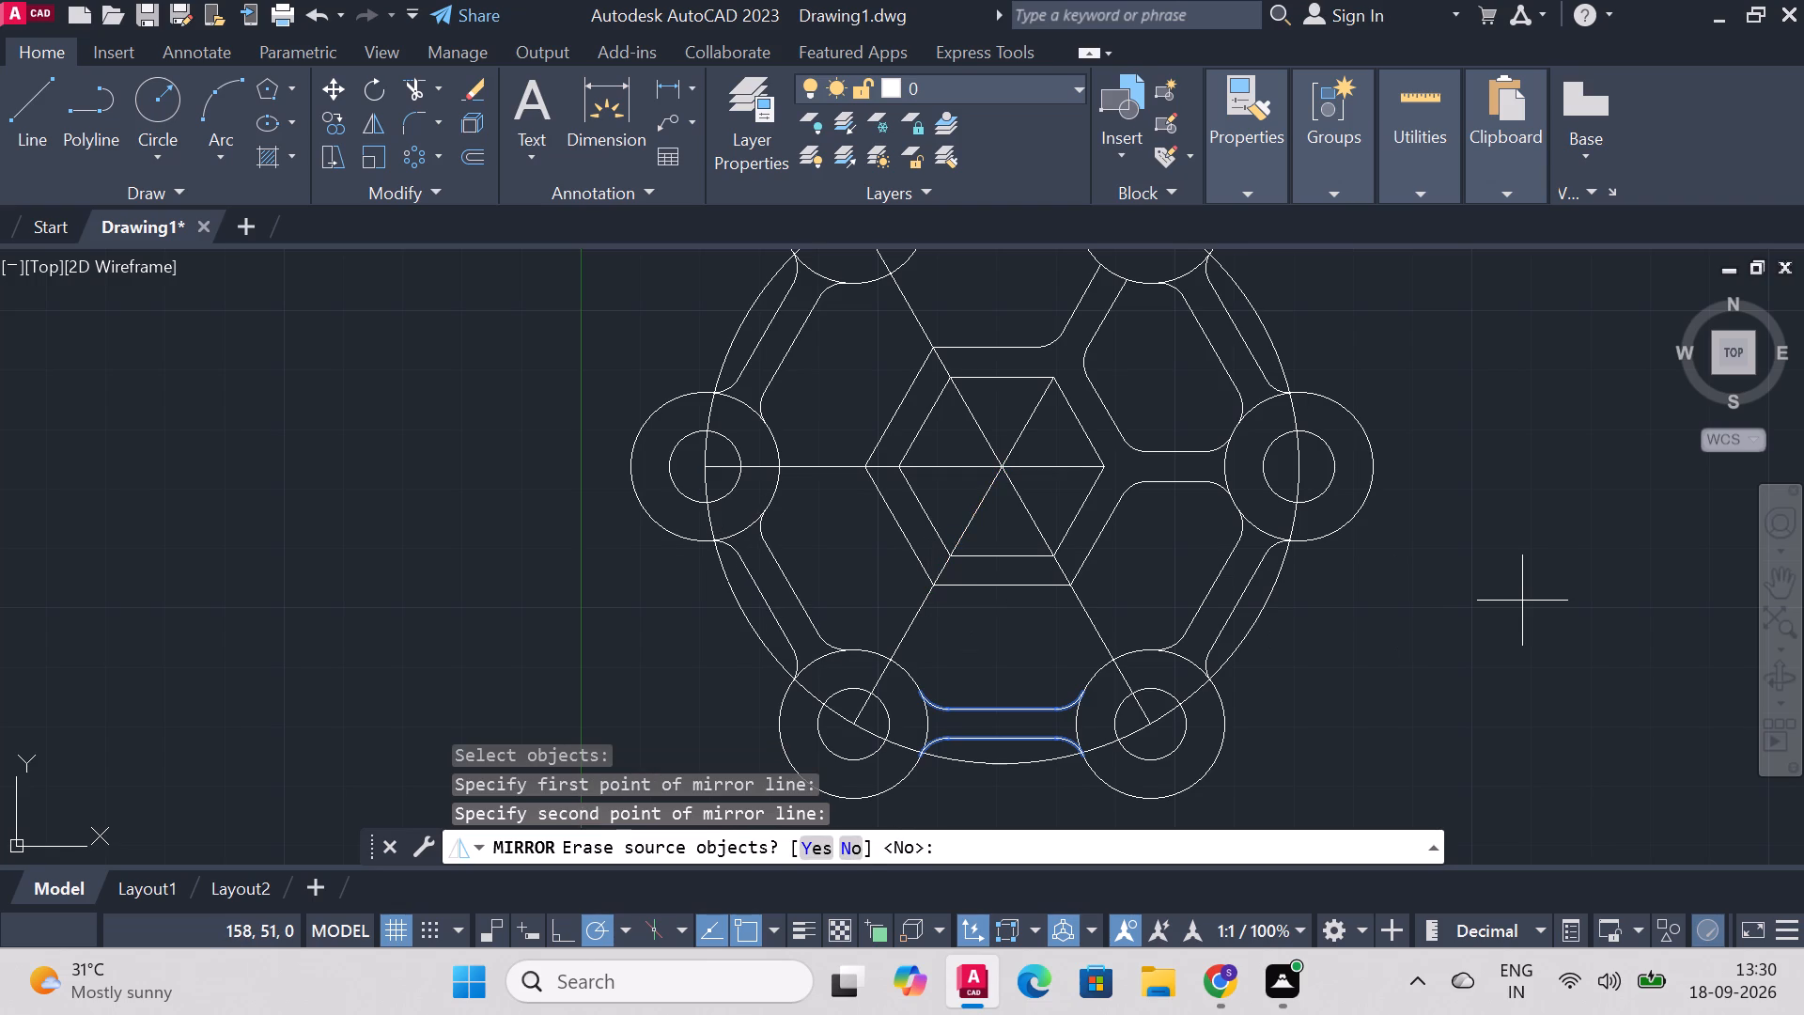
{"action": "scroll", "coordinate": [1080, 516], "scroll_direction": "down", "scroll_amount": 2}
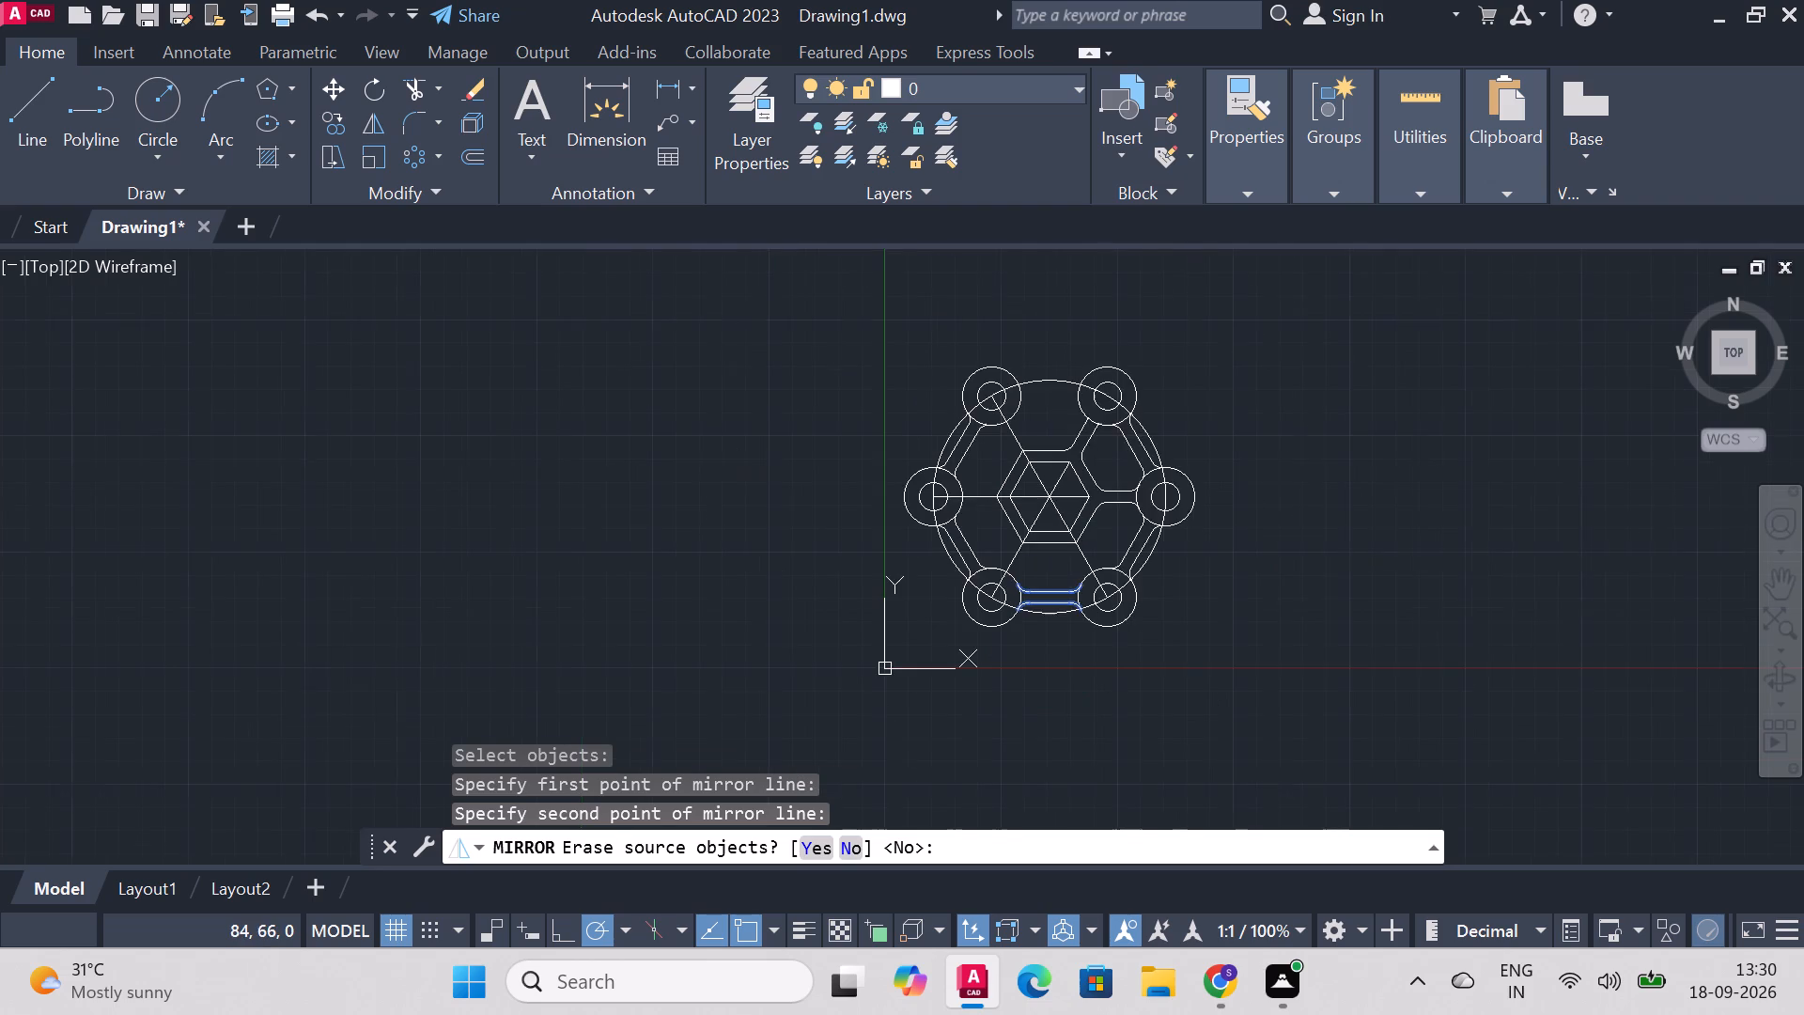
{"action": "scroll", "coordinate": [1084, 394], "scroll_direction": "up", "scroll_amount": 1}
{"action": "right_click", "coordinate": [1300, 419]}
{"action": "left_click", "coordinate": [1389, 430]}
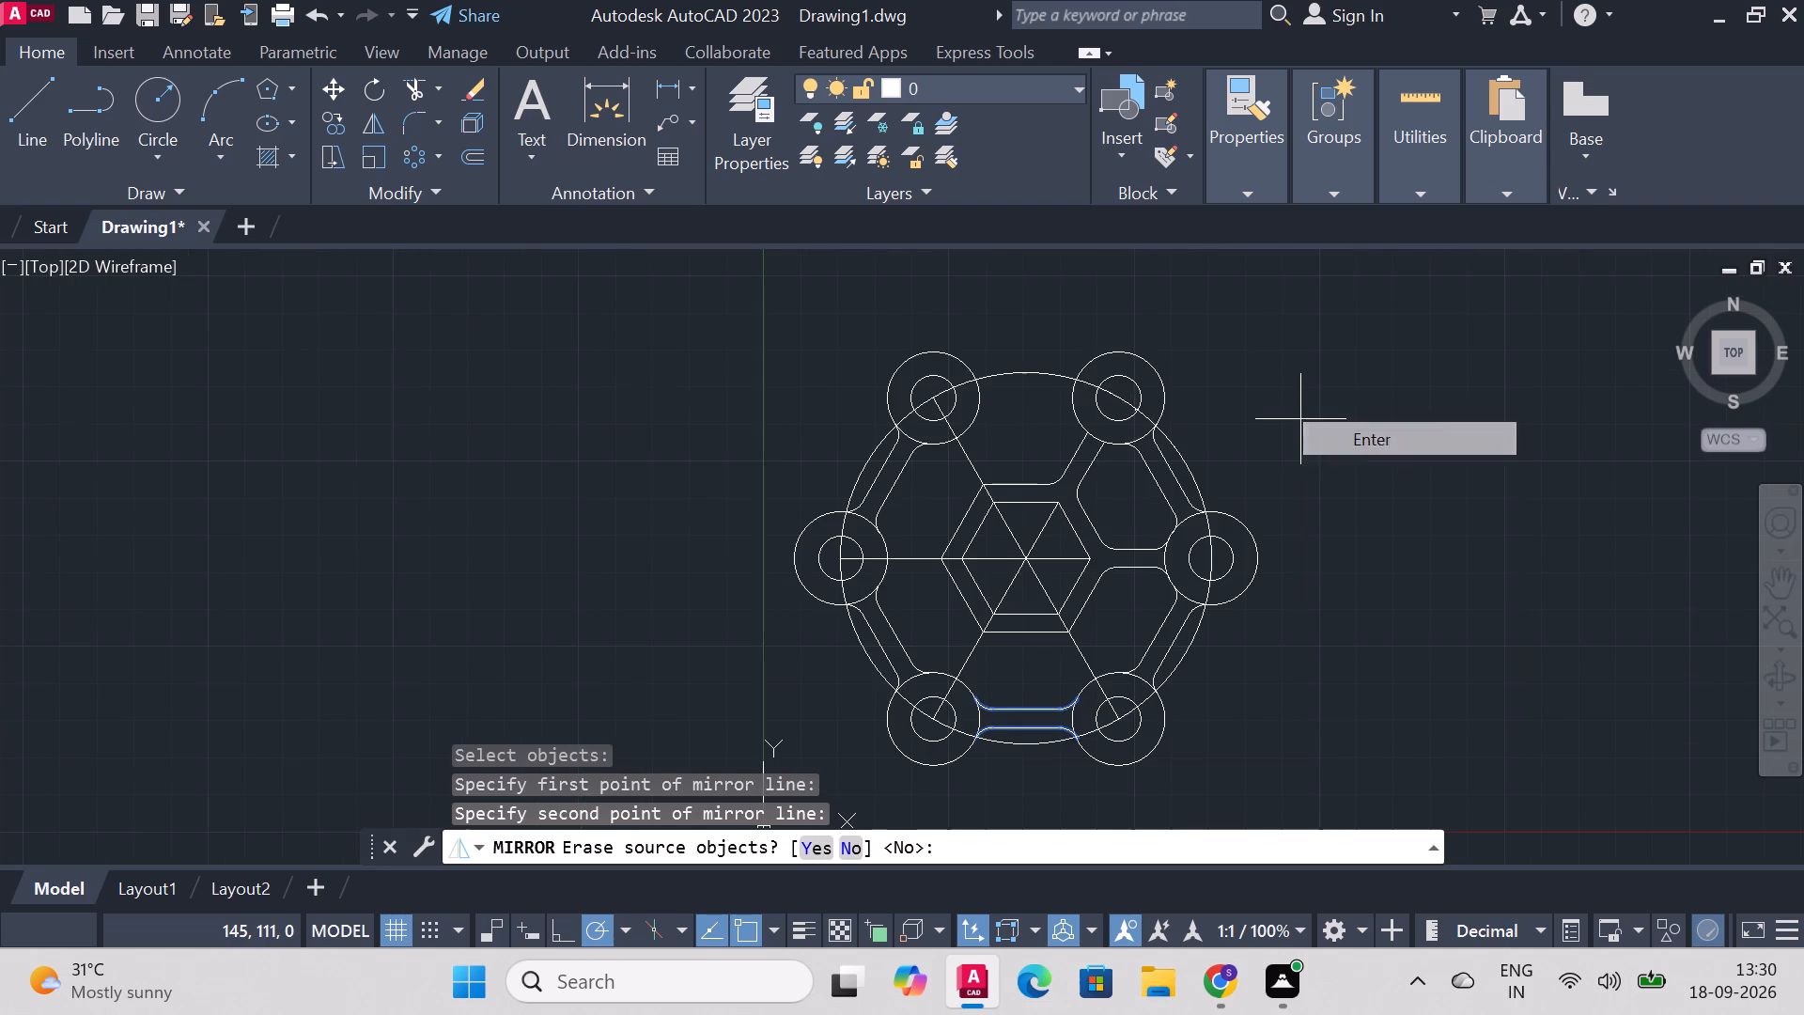
Mirror the filleted connector between the two bottom circles about the horizontal from the centre to the inner hexagon's right vertex, keeping the originals.
{"action": "right_click", "coordinate": [1568, 516]}
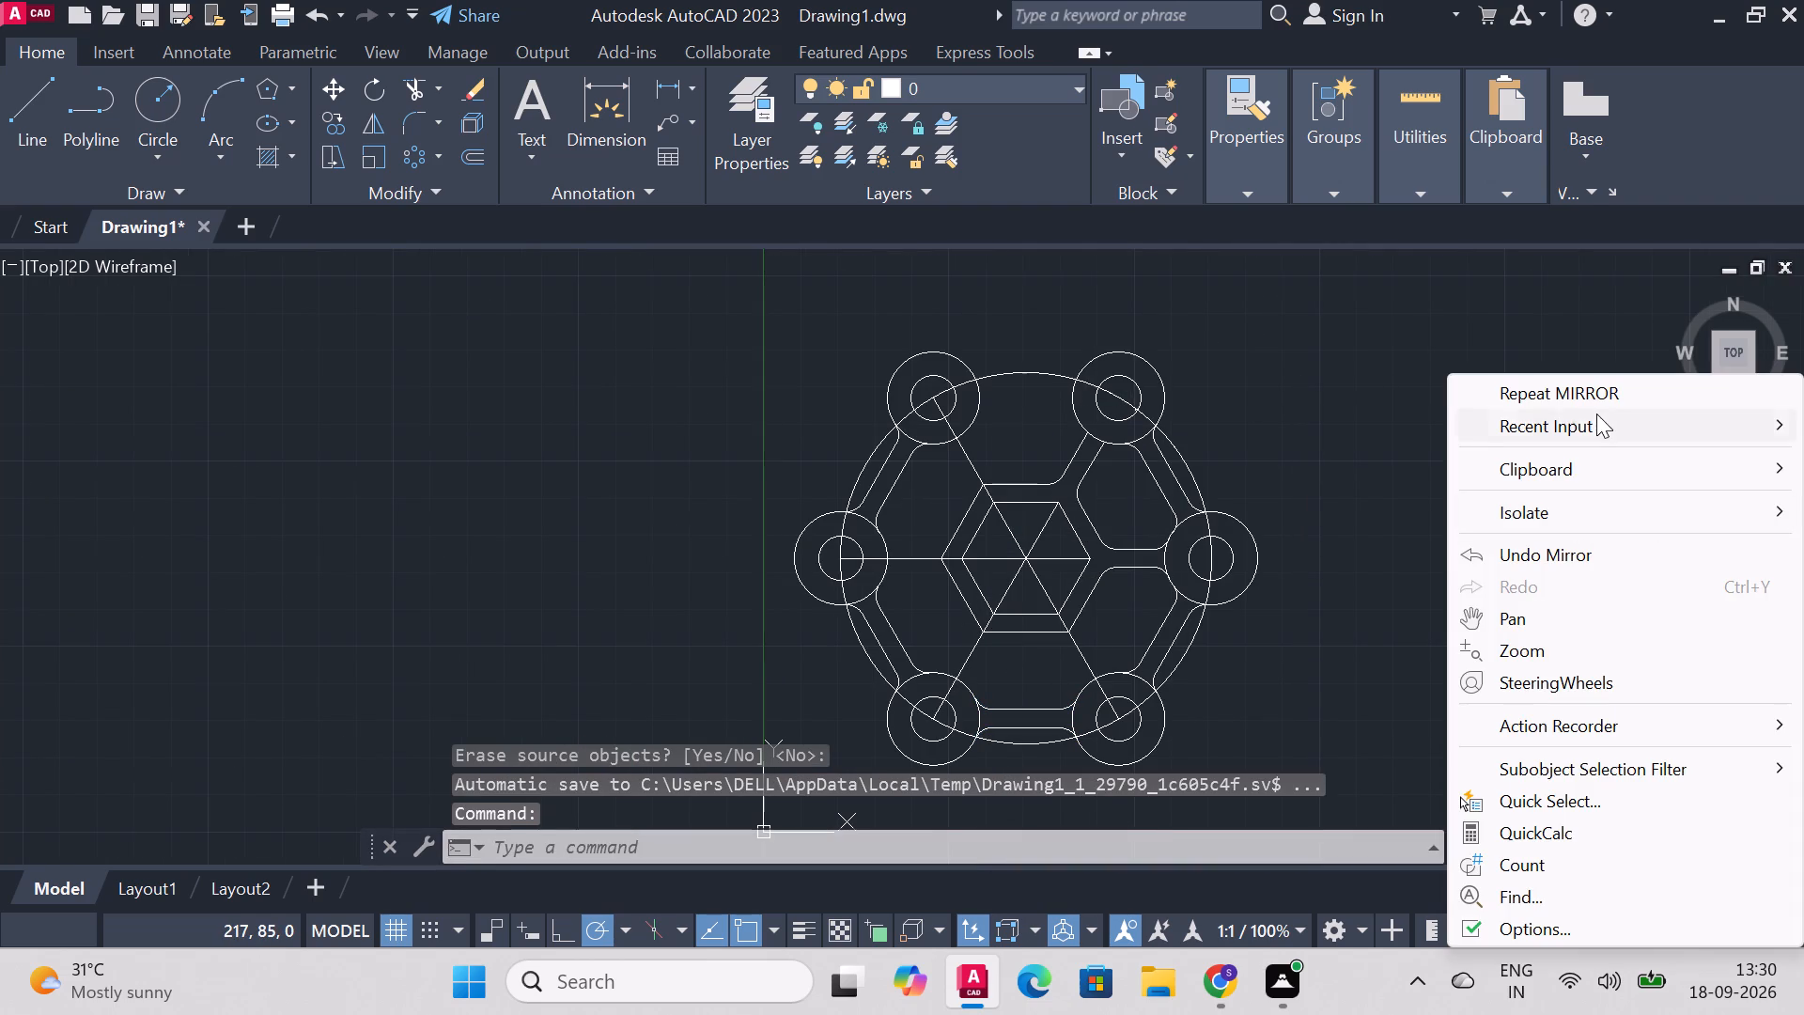
{"action": "left_click", "coordinate": [1592, 398]}
{"action": "left_click", "coordinate": [1019, 709]}
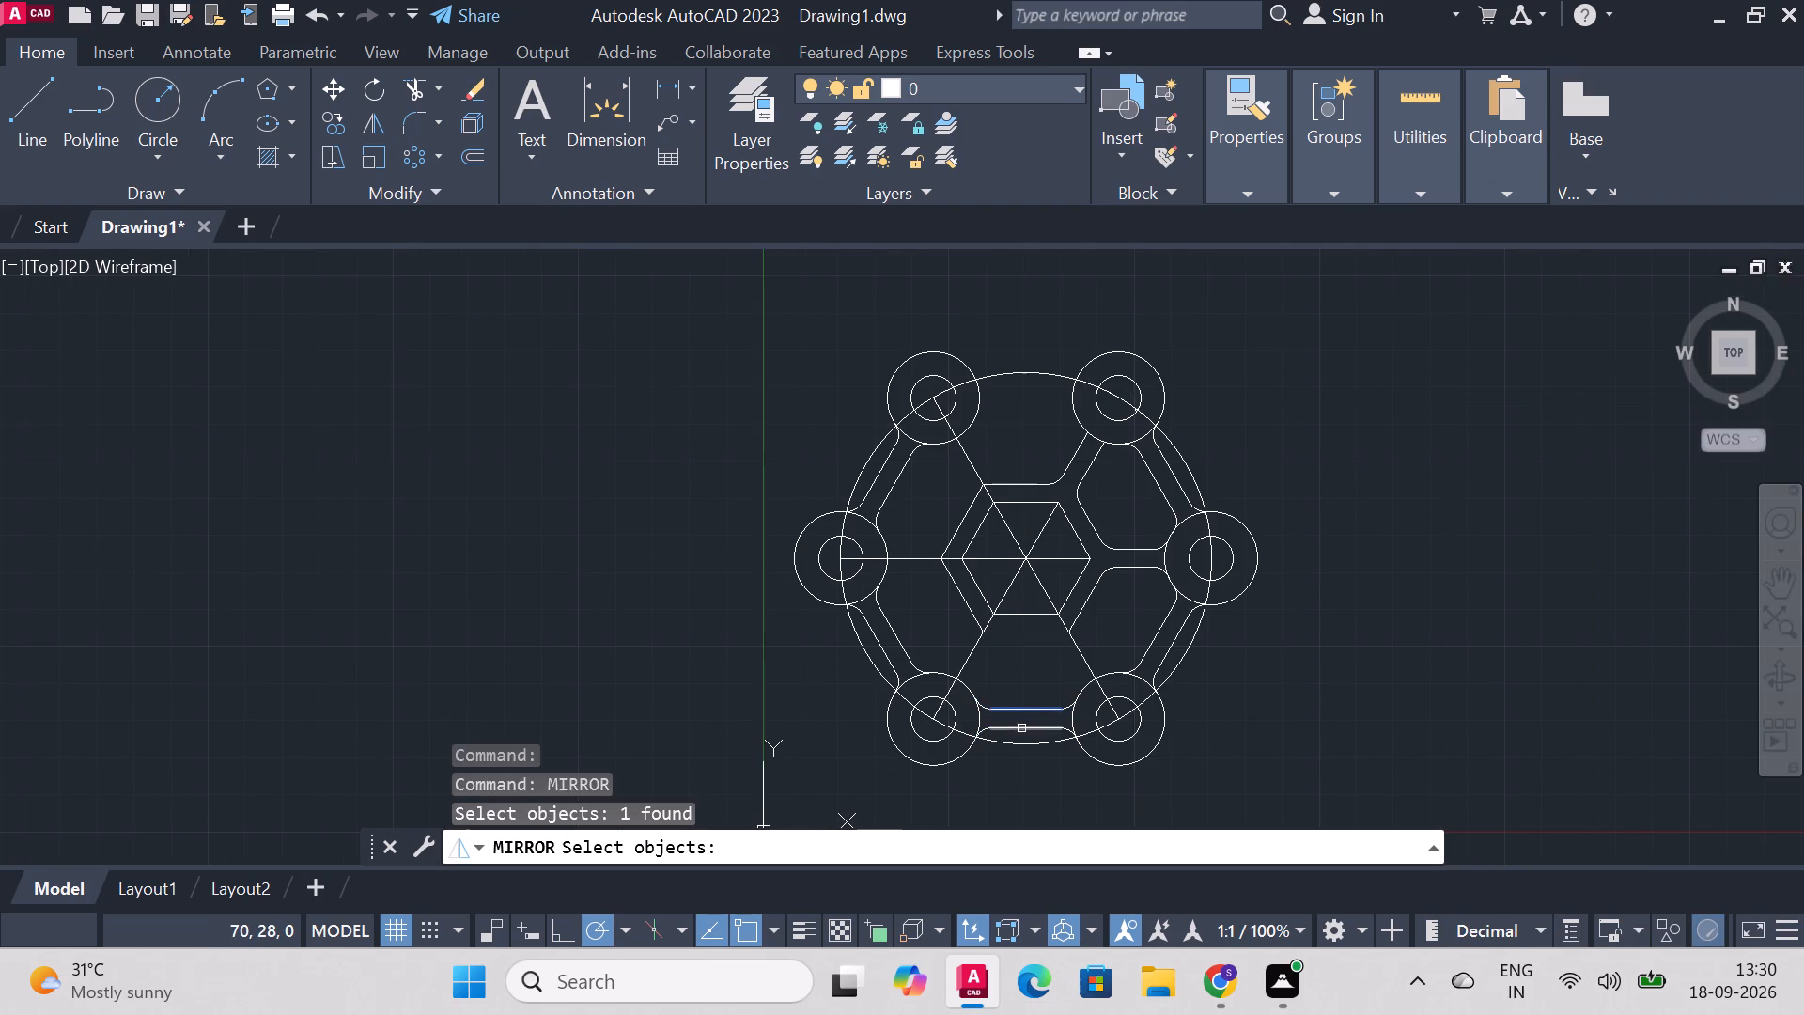
{"action": "left_click", "coordinate": [1021, 728]}
{"action": "left_click", "coordinate": [988, 731]}
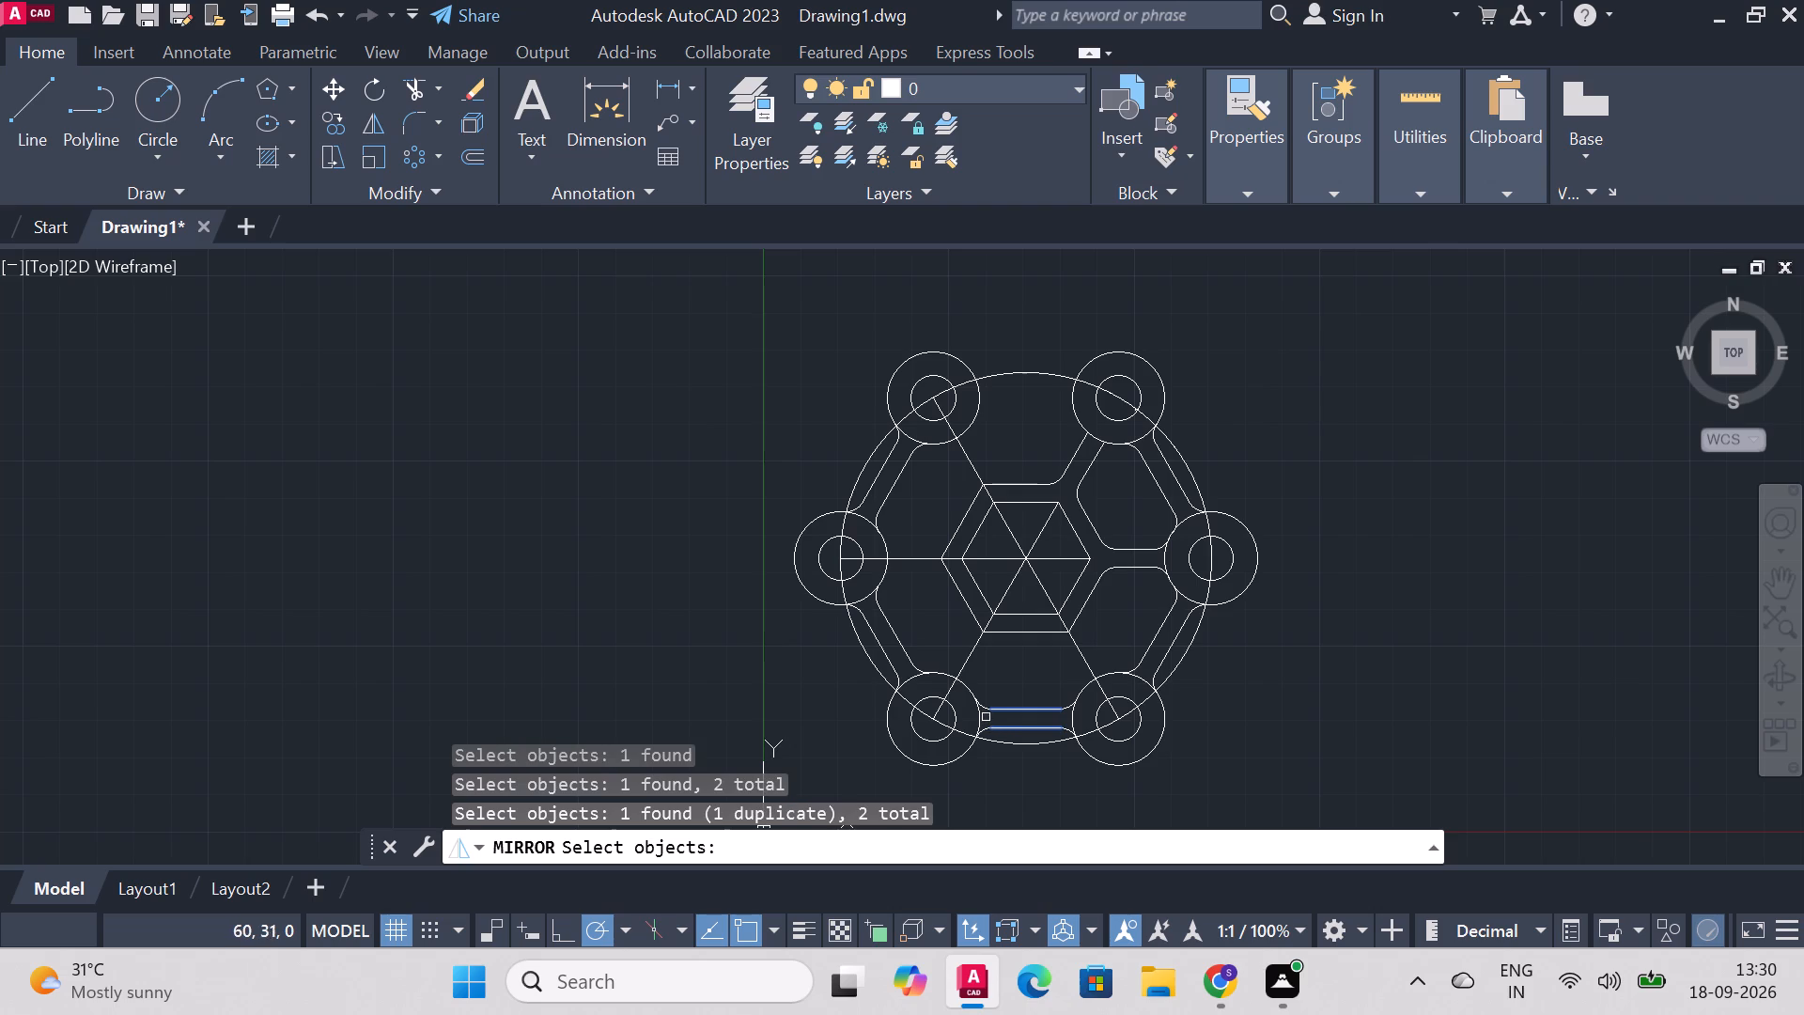
{"action": "left_click", "coordinate": [986, 710]}
{"action": "scroll", "coordinate": [999, 781], "scroll_direction": "up", "scroll_amount": 2}
{"action": "left_click", "coordinate": [956, 653]}
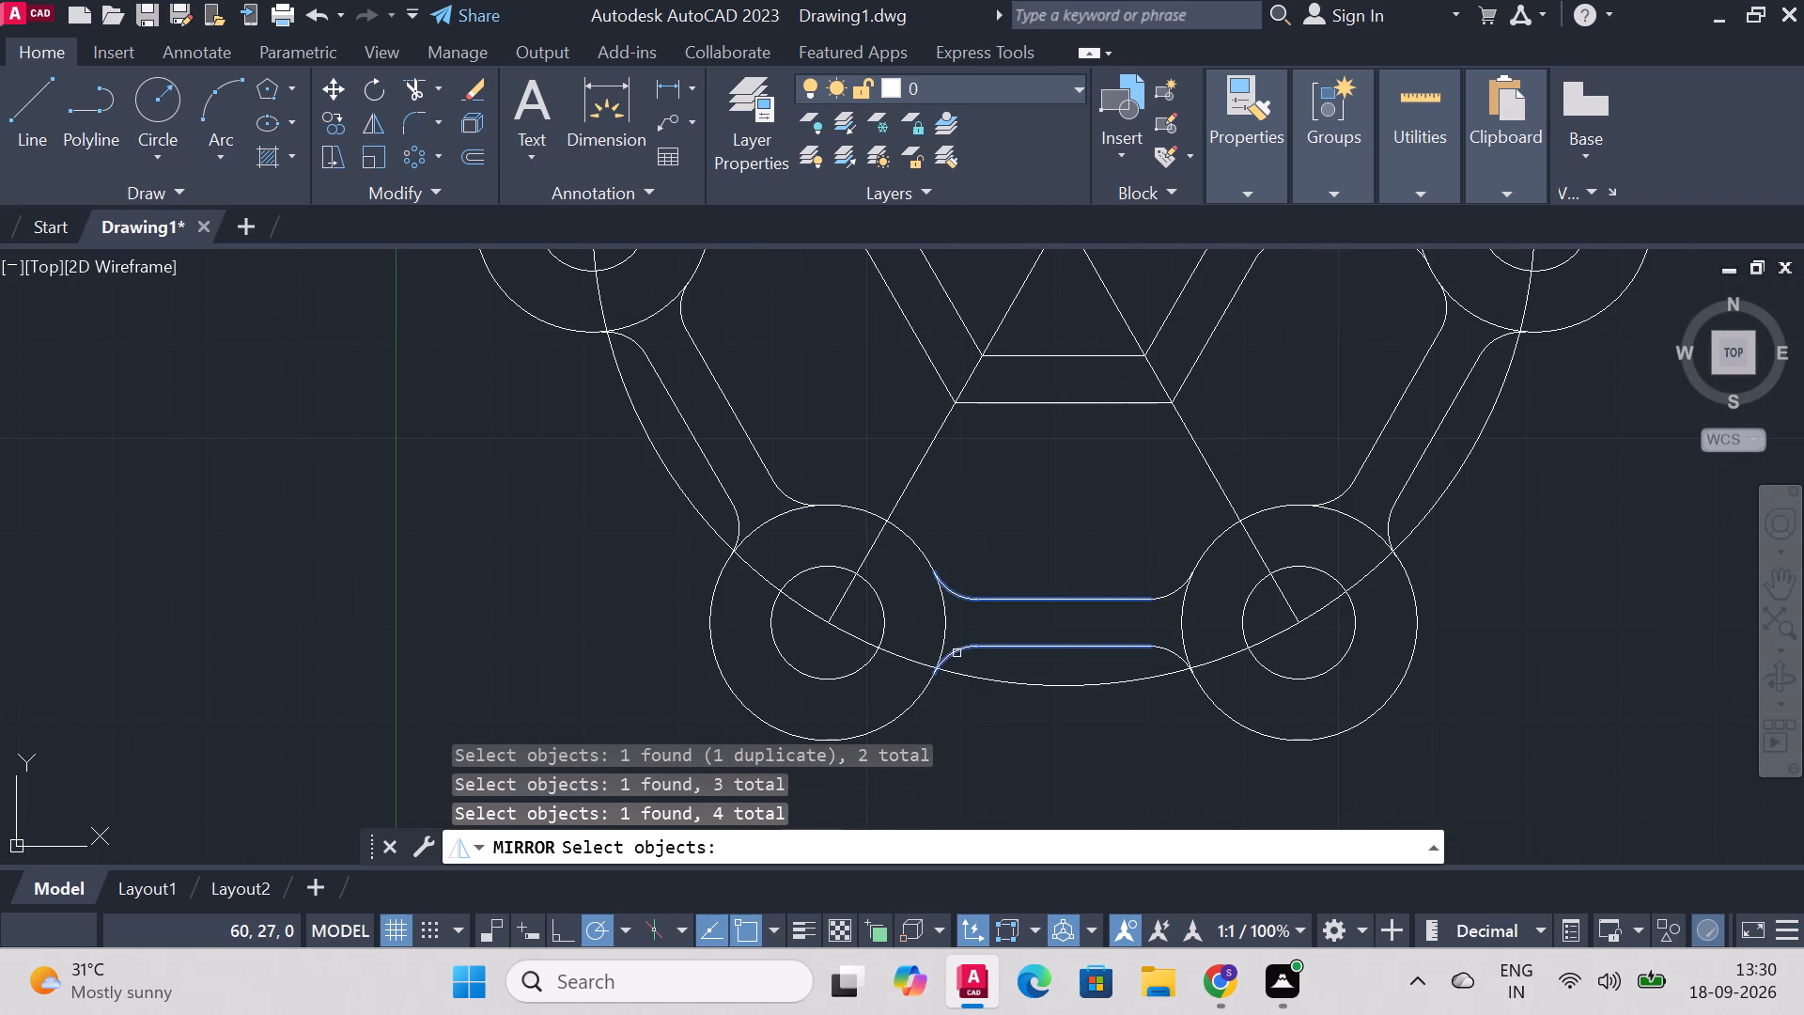
{"action": "left_click", "coordinate": [1178, 655]}
{"action": "left_click", "coordinate": [1167, 600]}
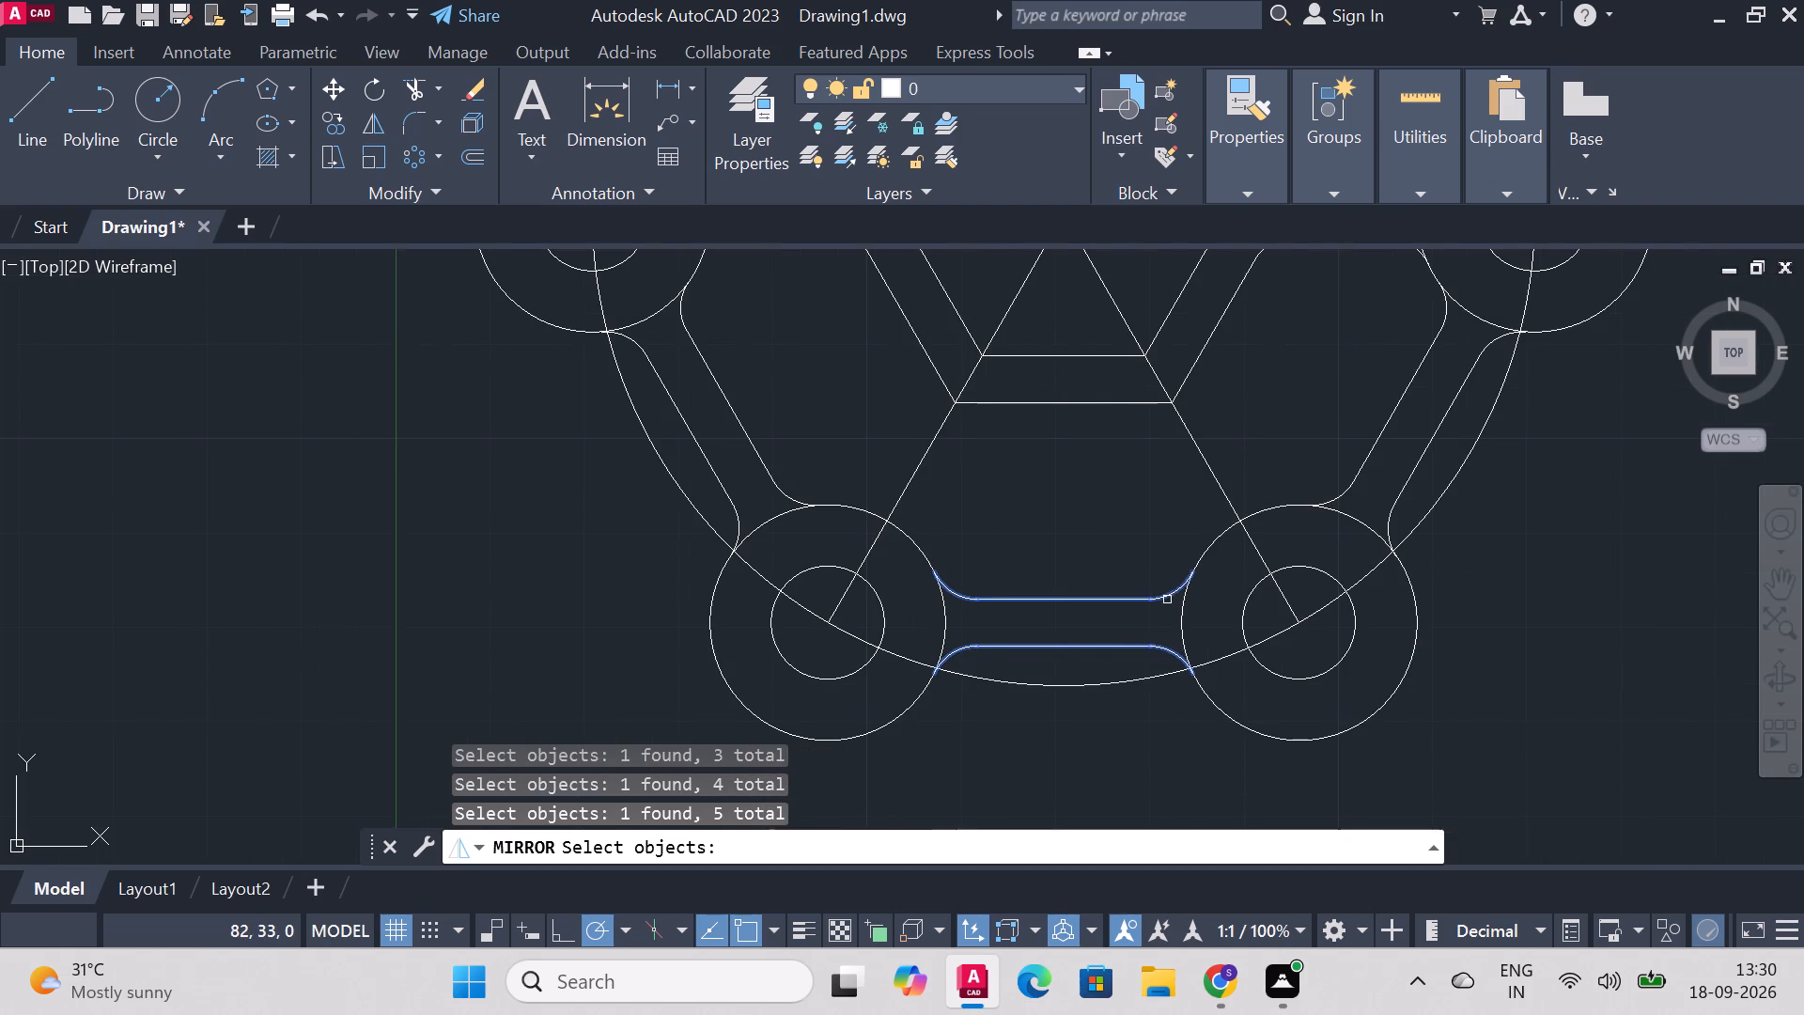
{"action": "scroll", "coordinate": [1016, 505], "scroll_direction": "down", "scroll_amount": 4}
{"action": "scroll", "coordinate": [1041, 381], "scroll_direction": "up", "scroll_amount": 4}
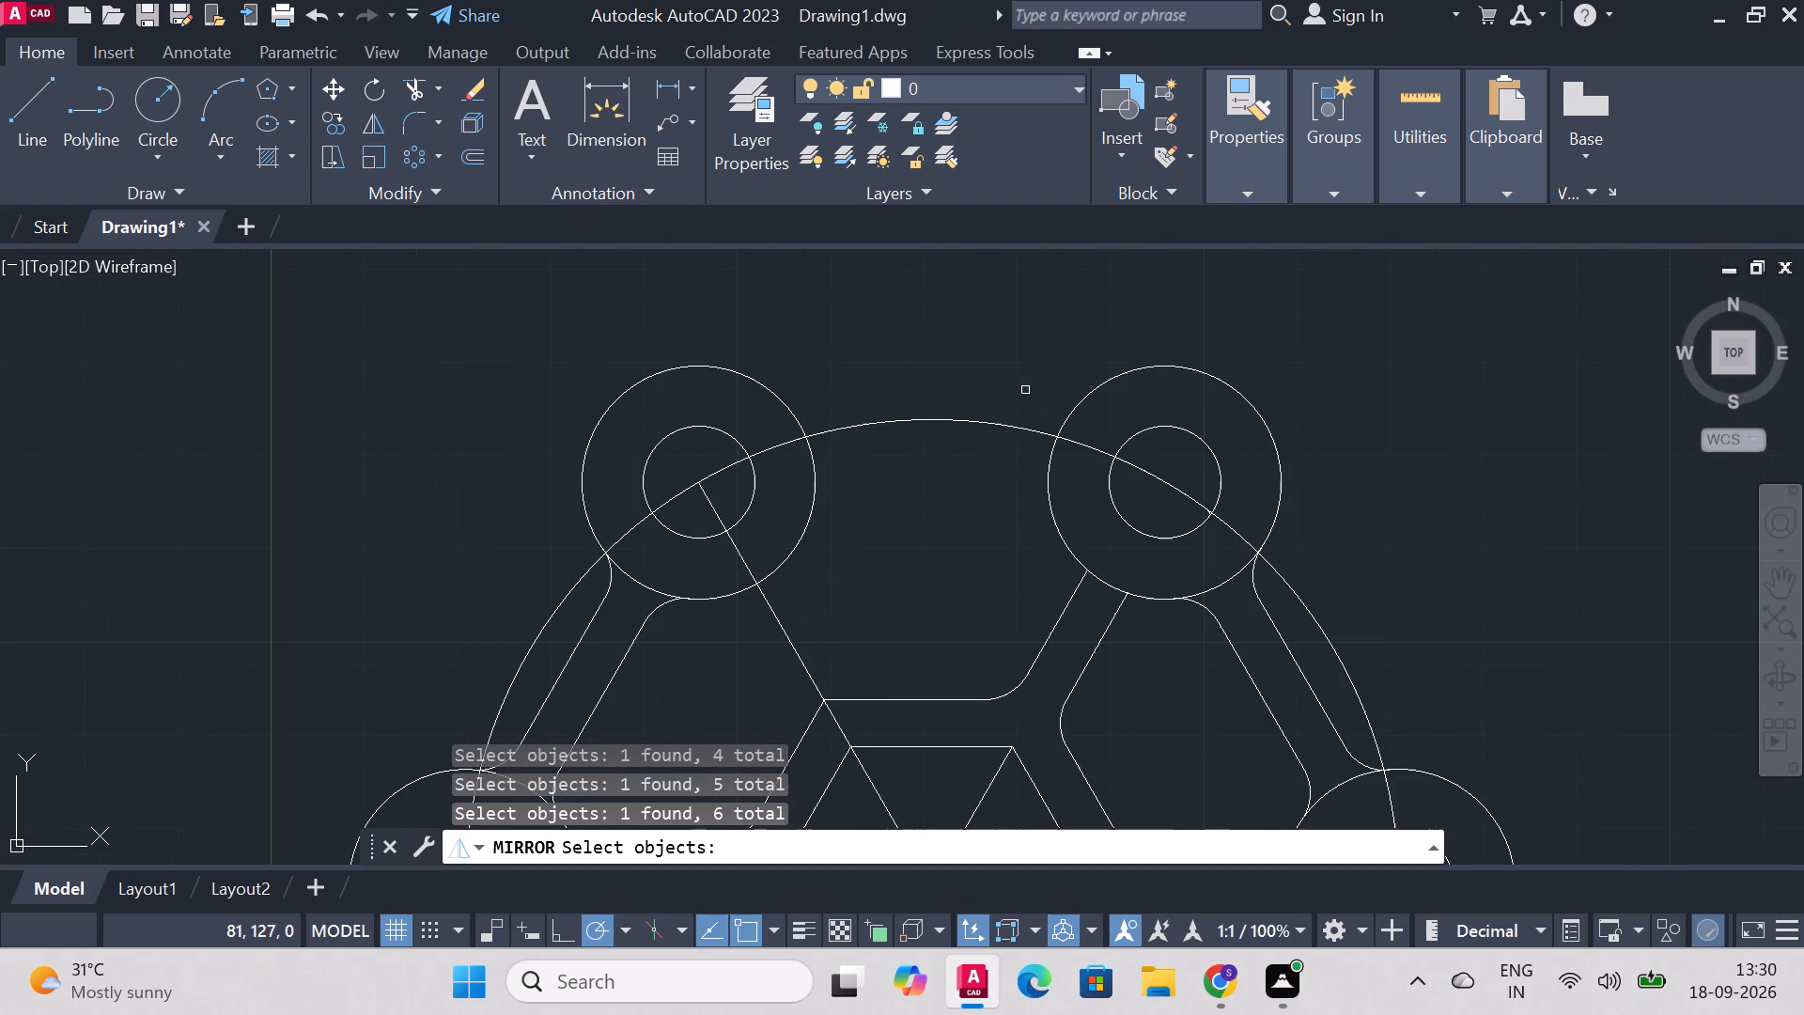
{"action": "scroll", "coordinate": [1022, 394], "scroll_direction": "down", "scroll_amount": 1}
{"action": "right_click", "coordinate": [1221, 371]}
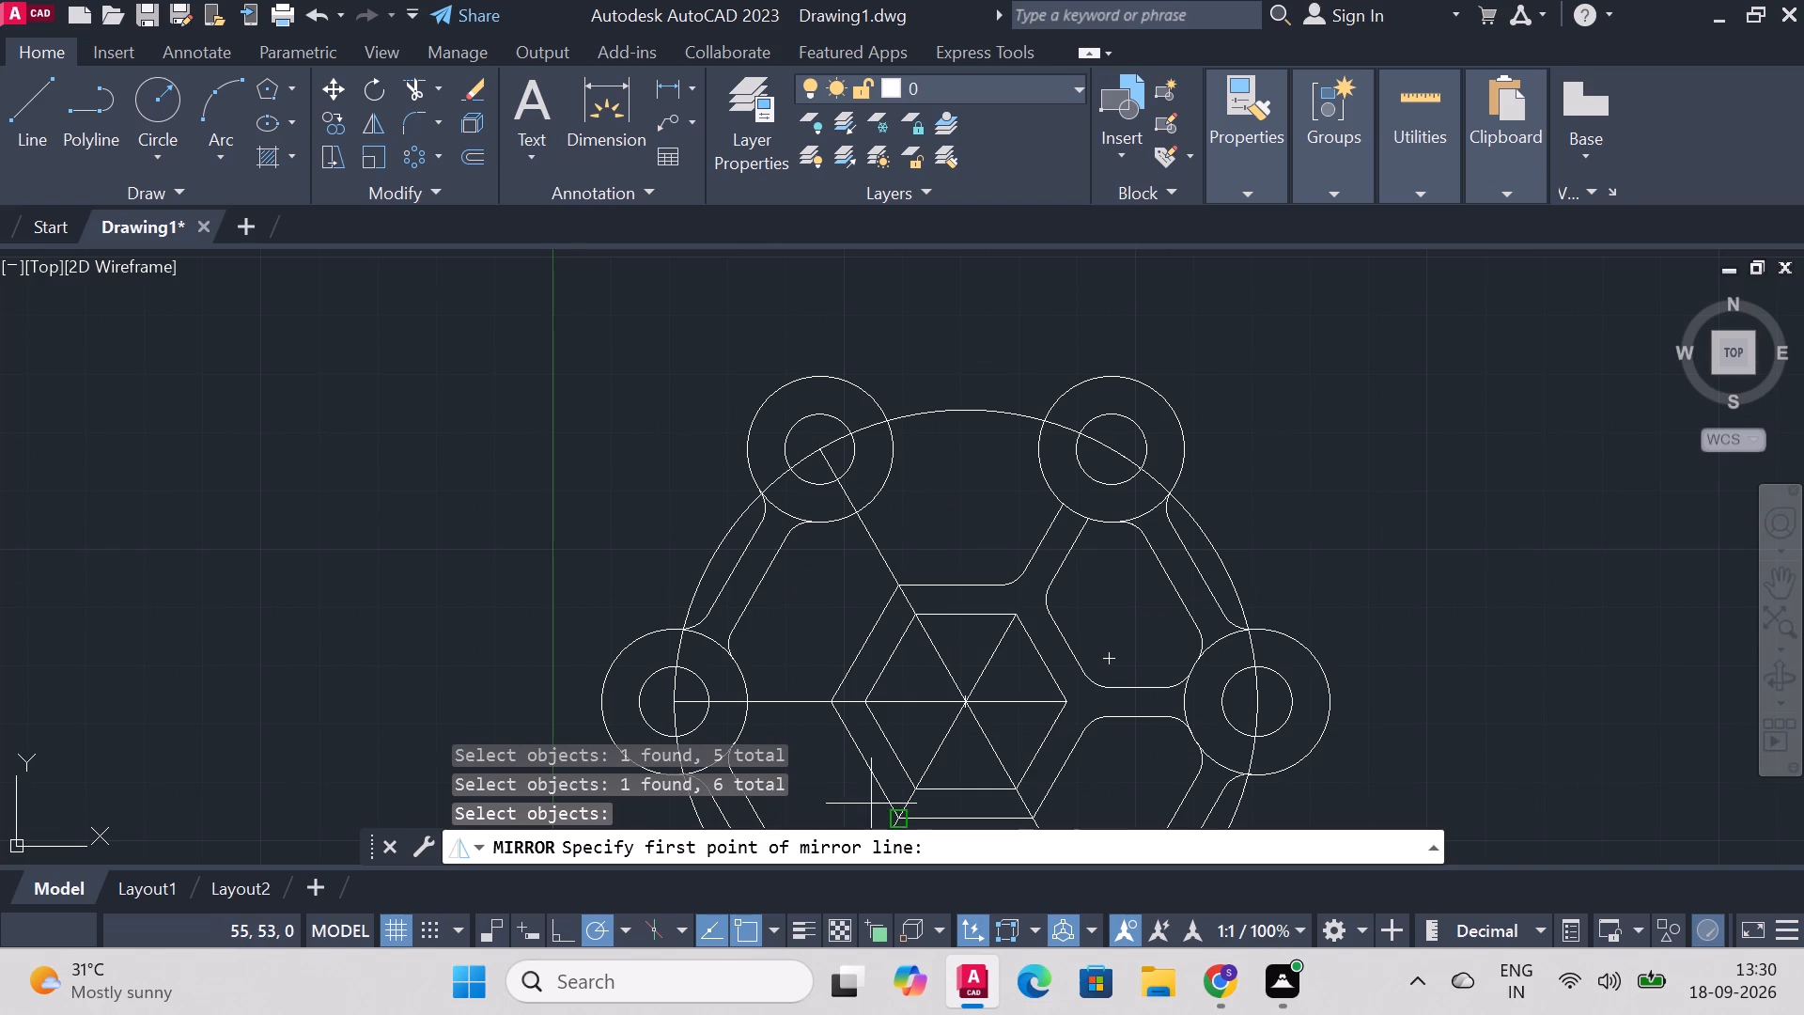
{"action": "scroll", "coordinate": [1283, 659], "scroll_direction": "down", "scroll_amount": 2}
{"action": "scroll", "coordinate": [1225, 764], "scroll_direction": "up", "scroll_amount": 1}
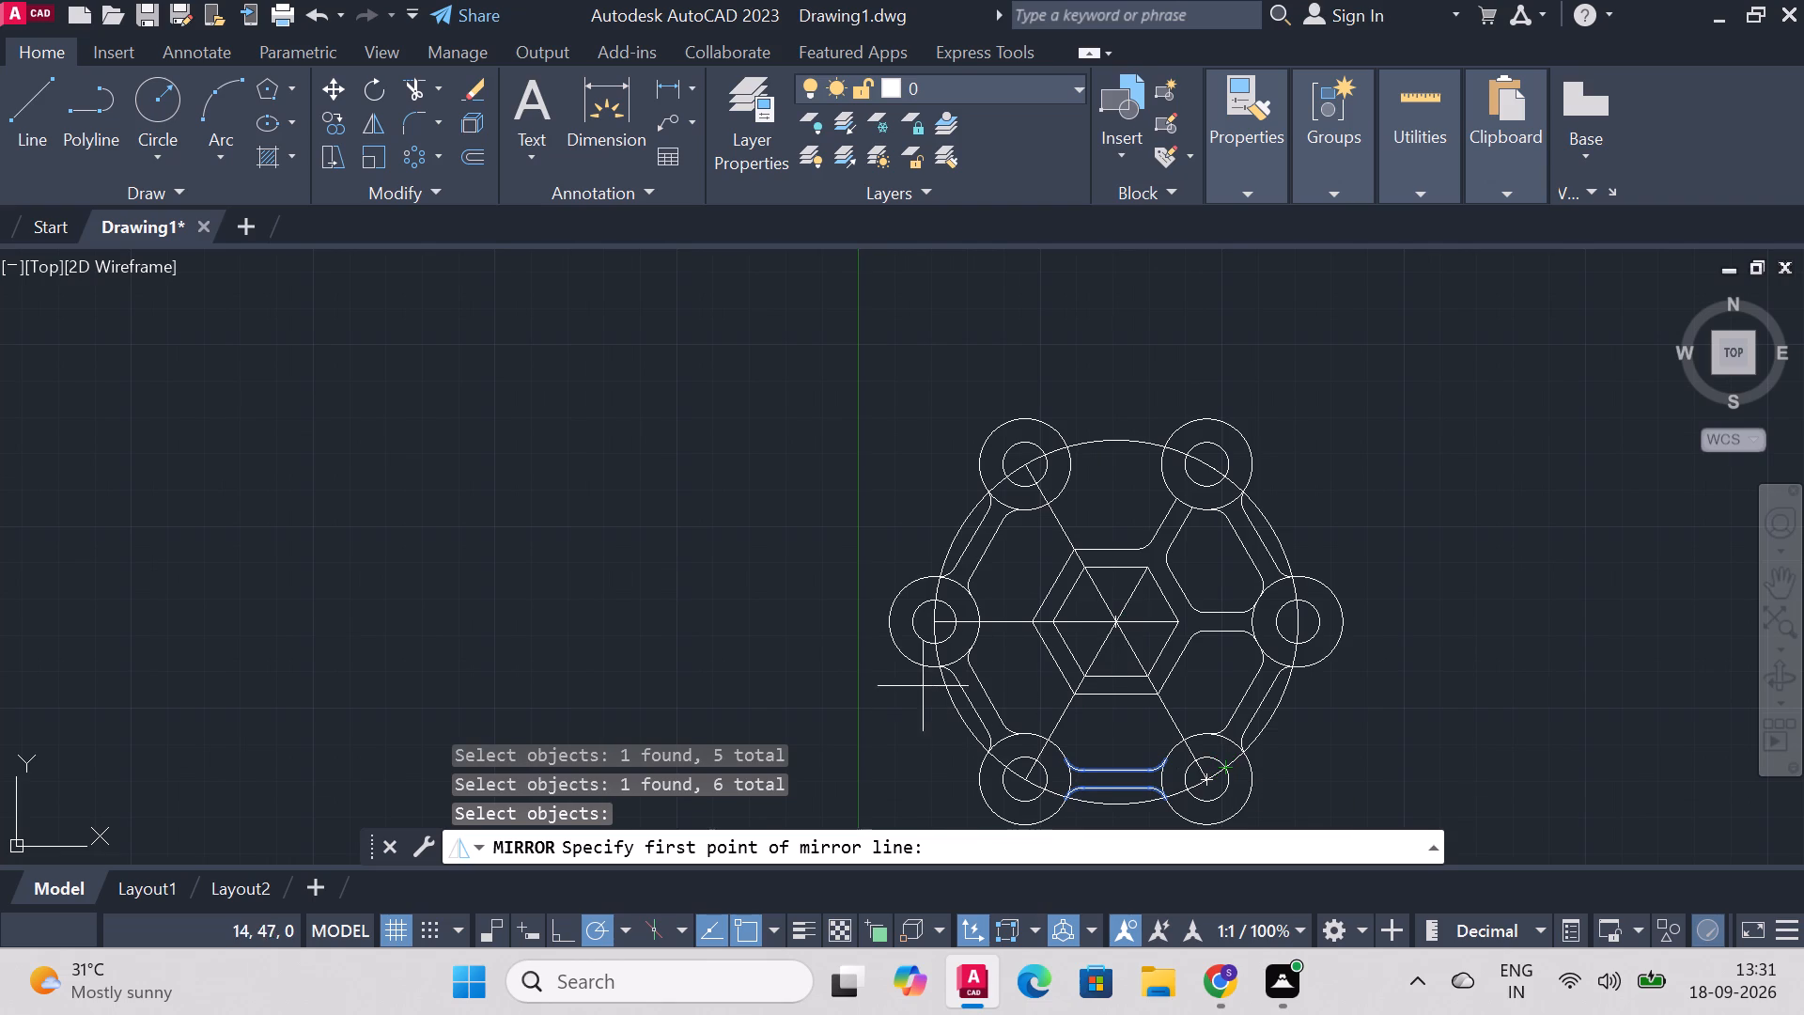
{"action": "left_click", "coordinate": [1108, 619]}
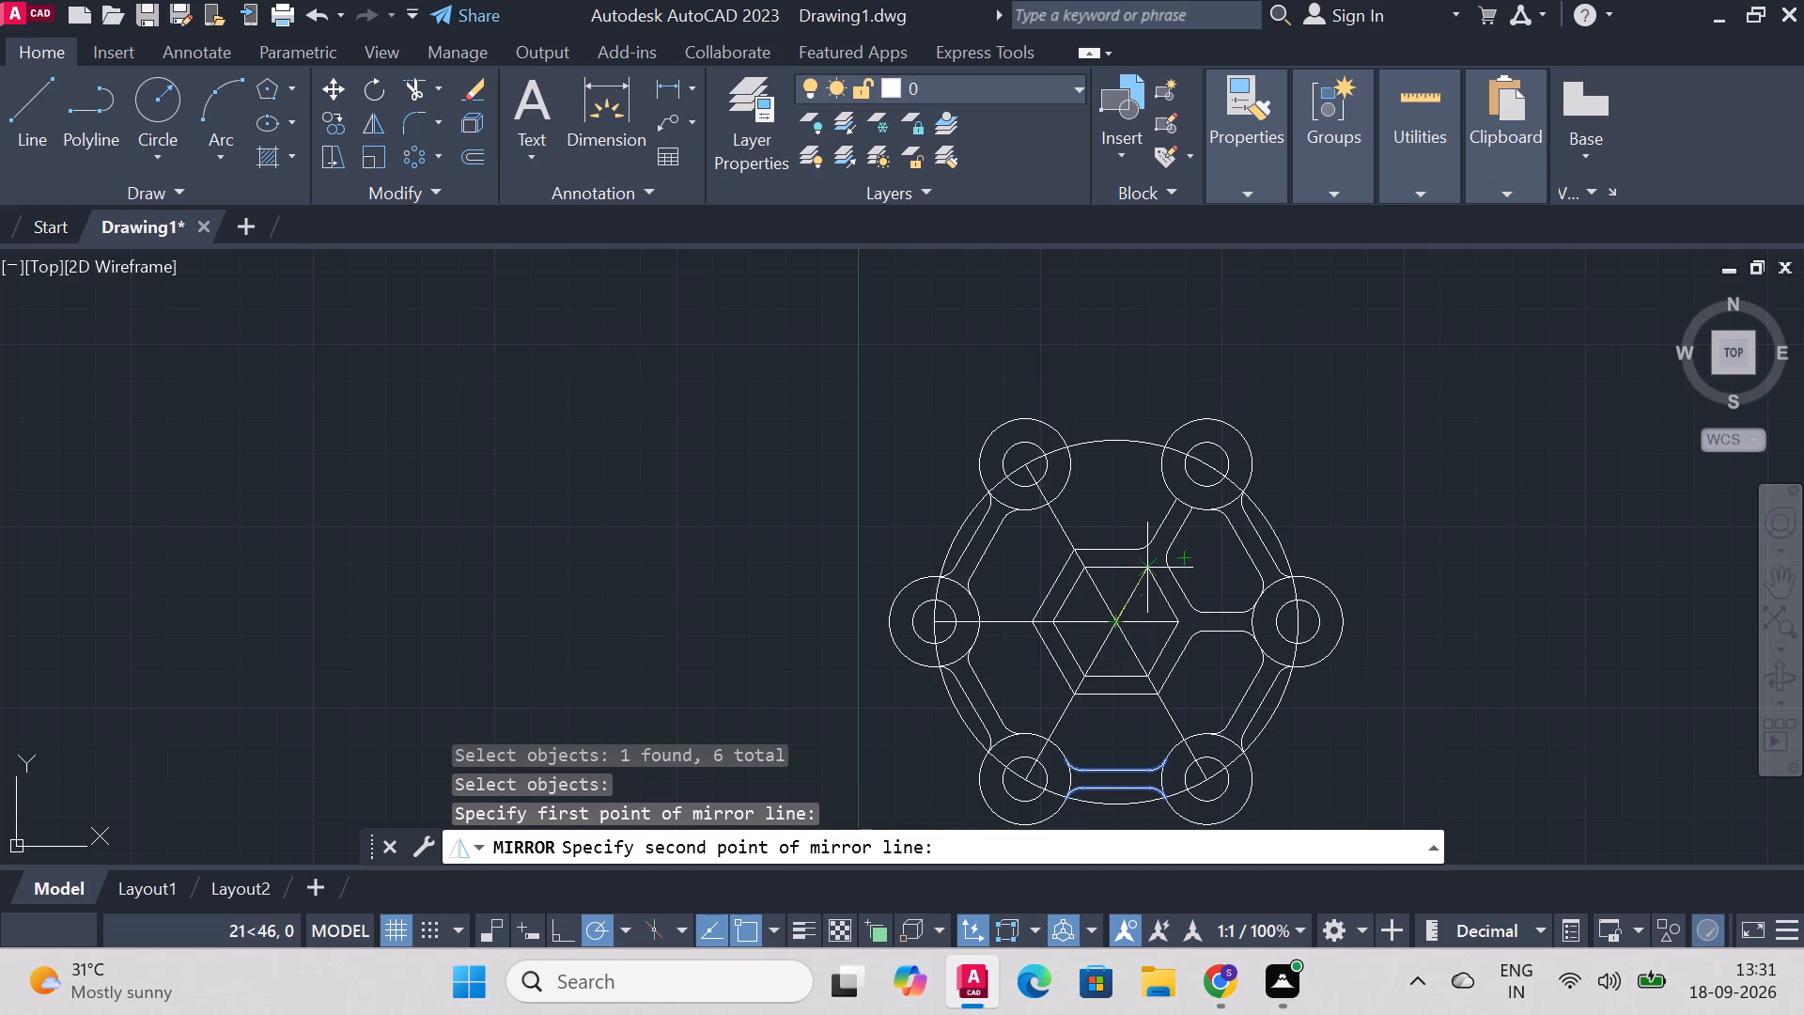
{"action": "left_click", "coordinate": [1182, 619]}
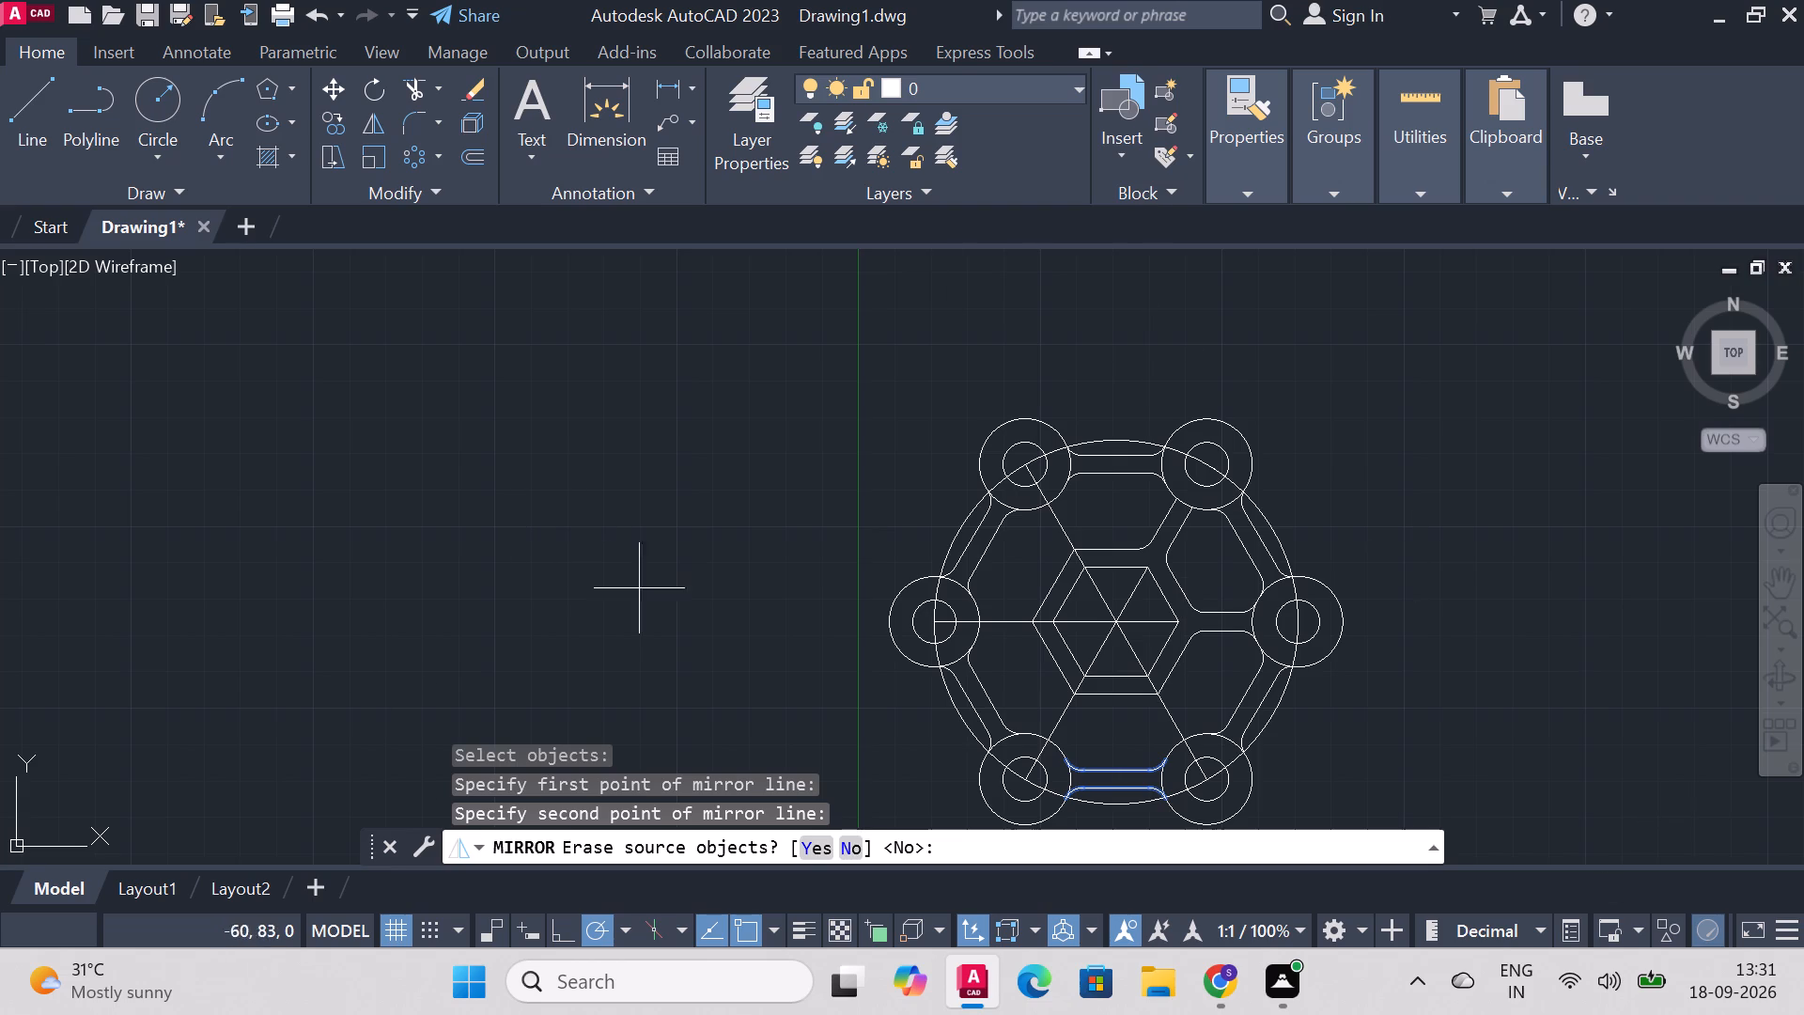
{"action": "right_click", "coordinate": [1525, 347]}
{"action": "left_click", "coordinate": [1593, 358]}
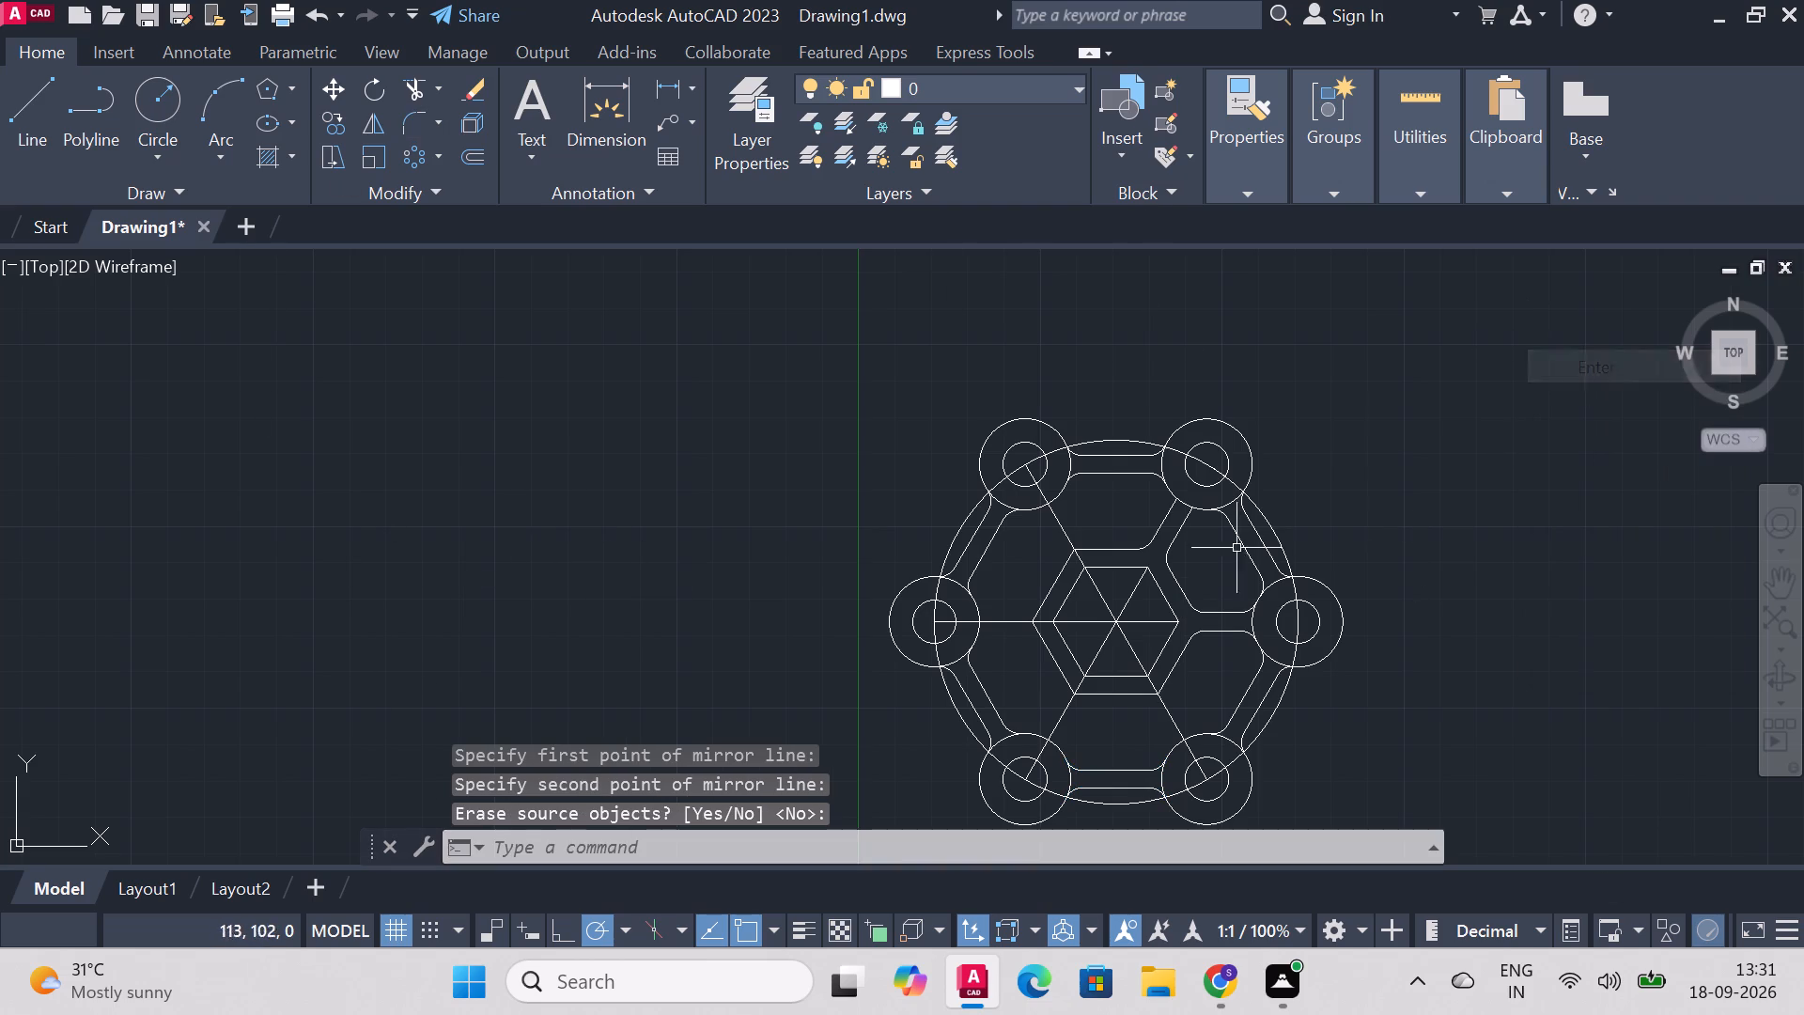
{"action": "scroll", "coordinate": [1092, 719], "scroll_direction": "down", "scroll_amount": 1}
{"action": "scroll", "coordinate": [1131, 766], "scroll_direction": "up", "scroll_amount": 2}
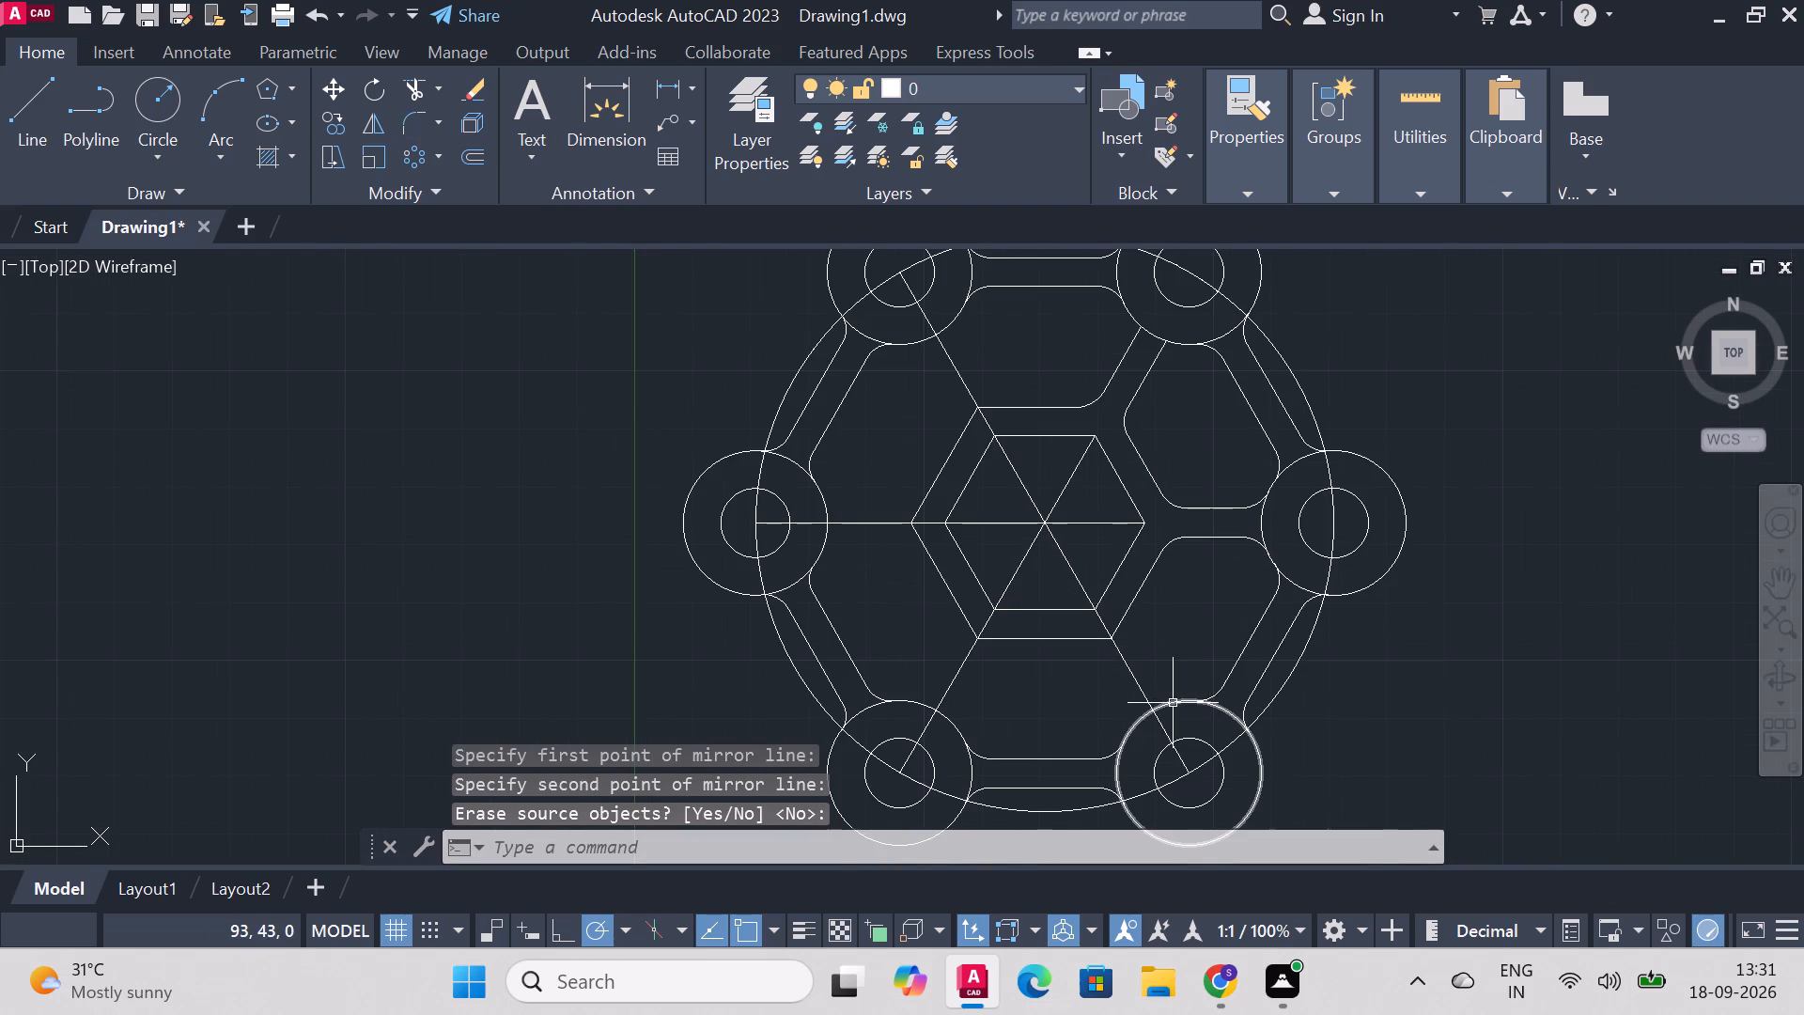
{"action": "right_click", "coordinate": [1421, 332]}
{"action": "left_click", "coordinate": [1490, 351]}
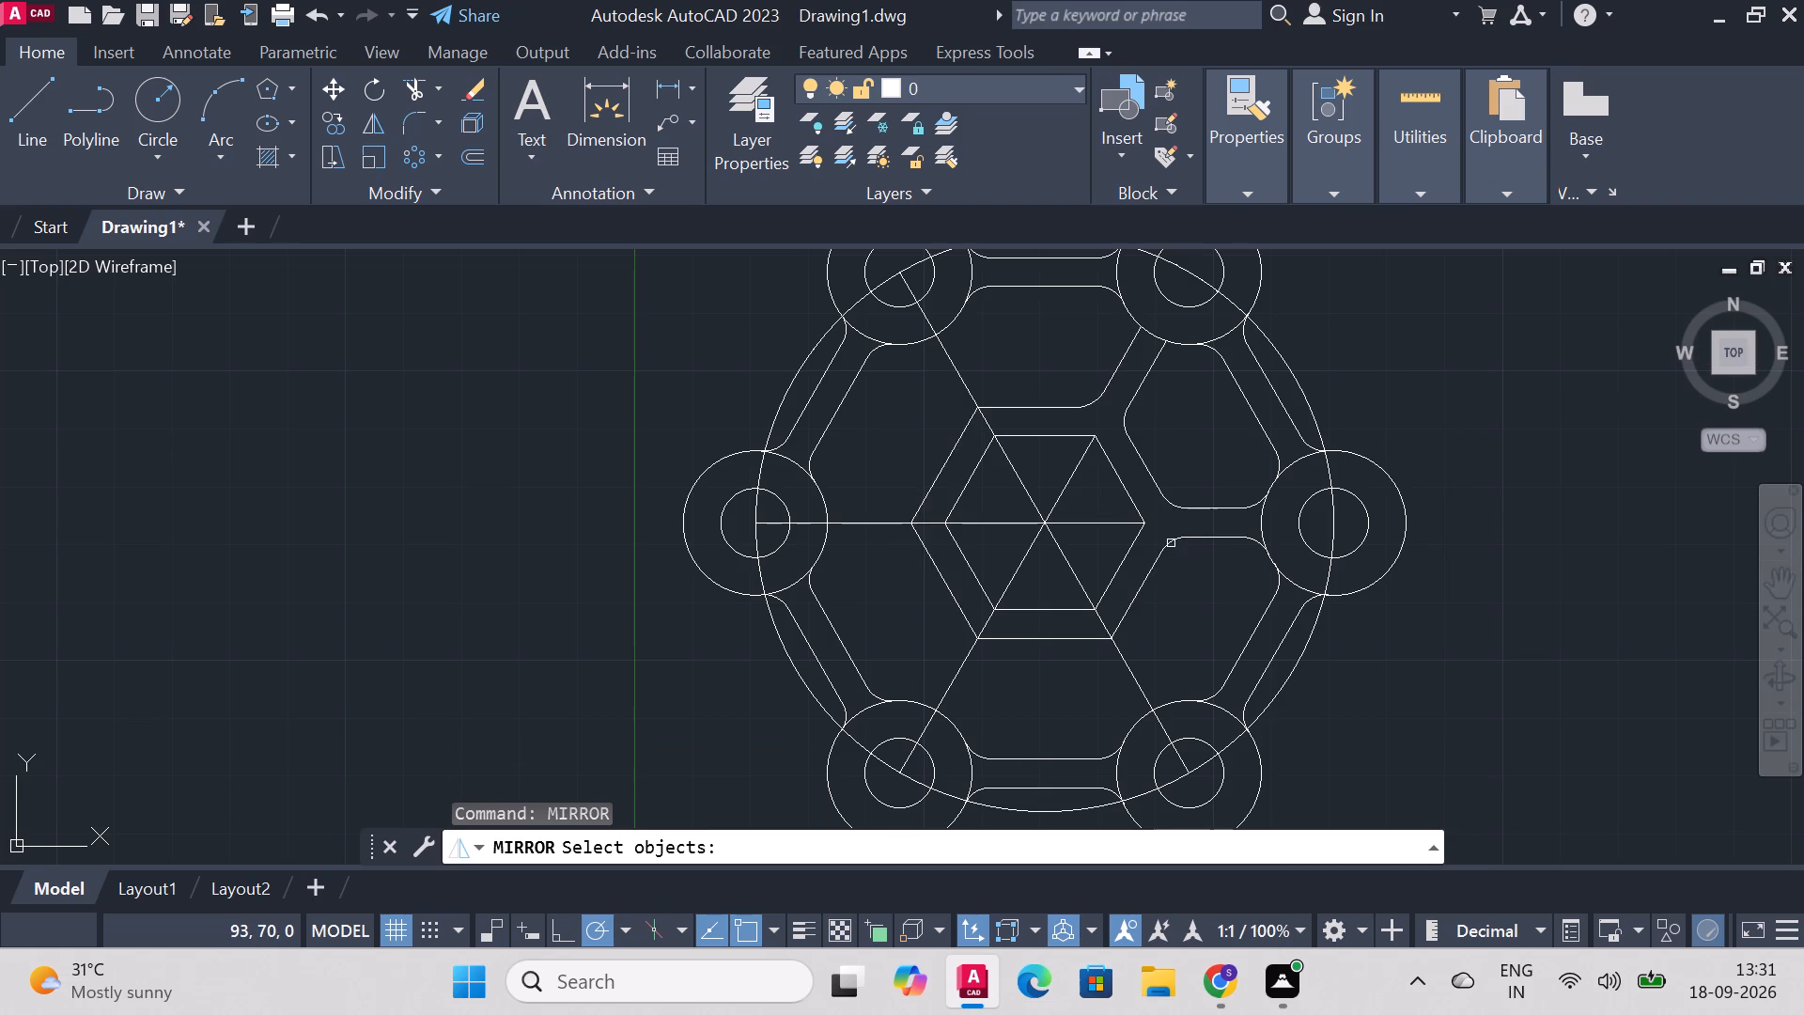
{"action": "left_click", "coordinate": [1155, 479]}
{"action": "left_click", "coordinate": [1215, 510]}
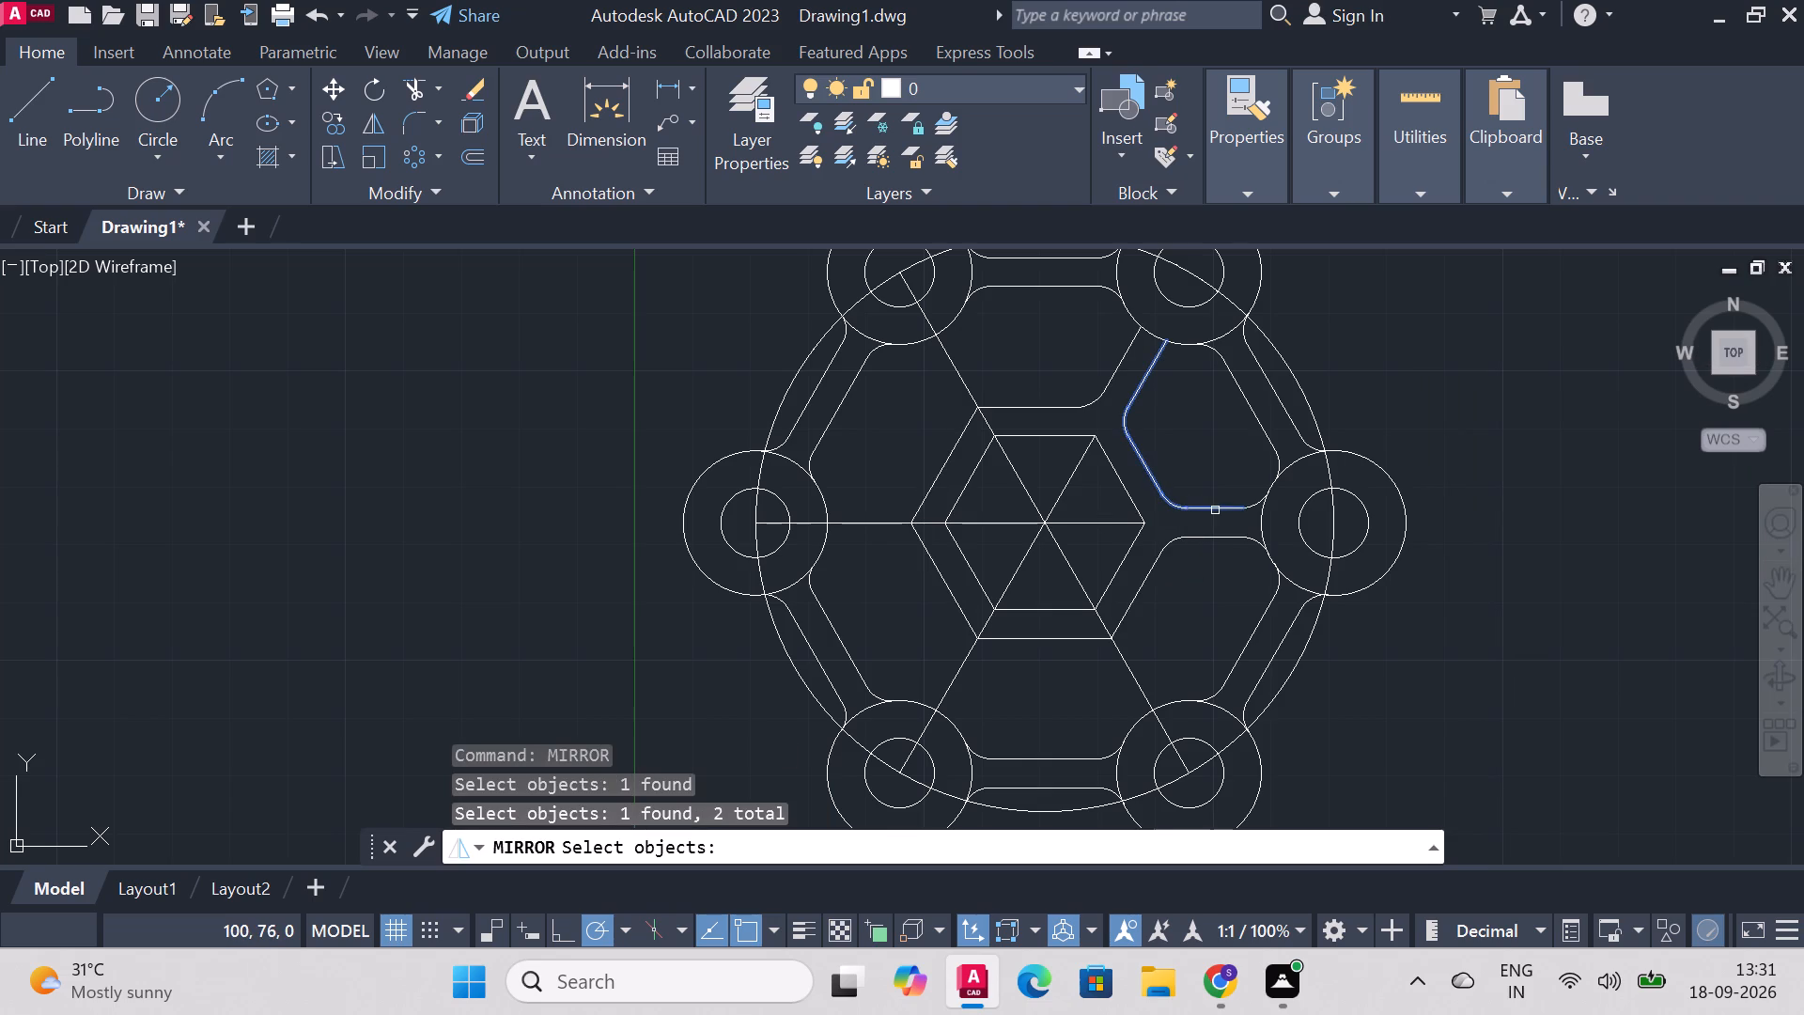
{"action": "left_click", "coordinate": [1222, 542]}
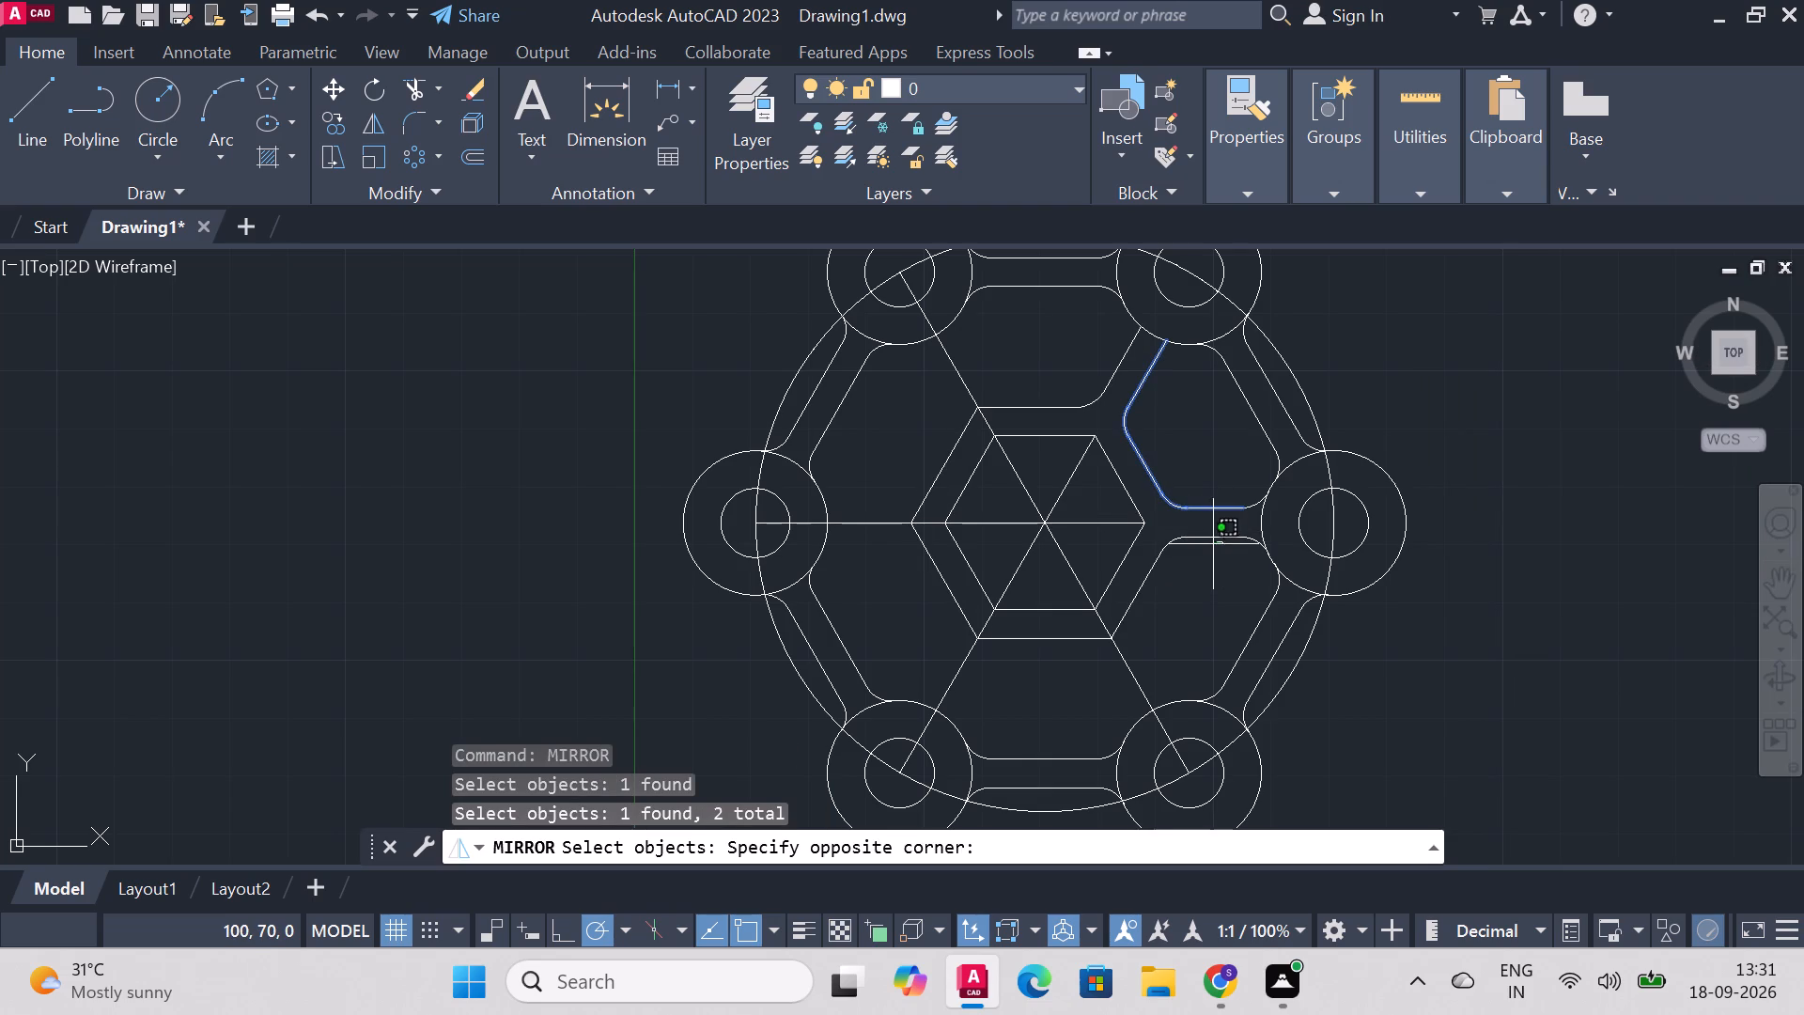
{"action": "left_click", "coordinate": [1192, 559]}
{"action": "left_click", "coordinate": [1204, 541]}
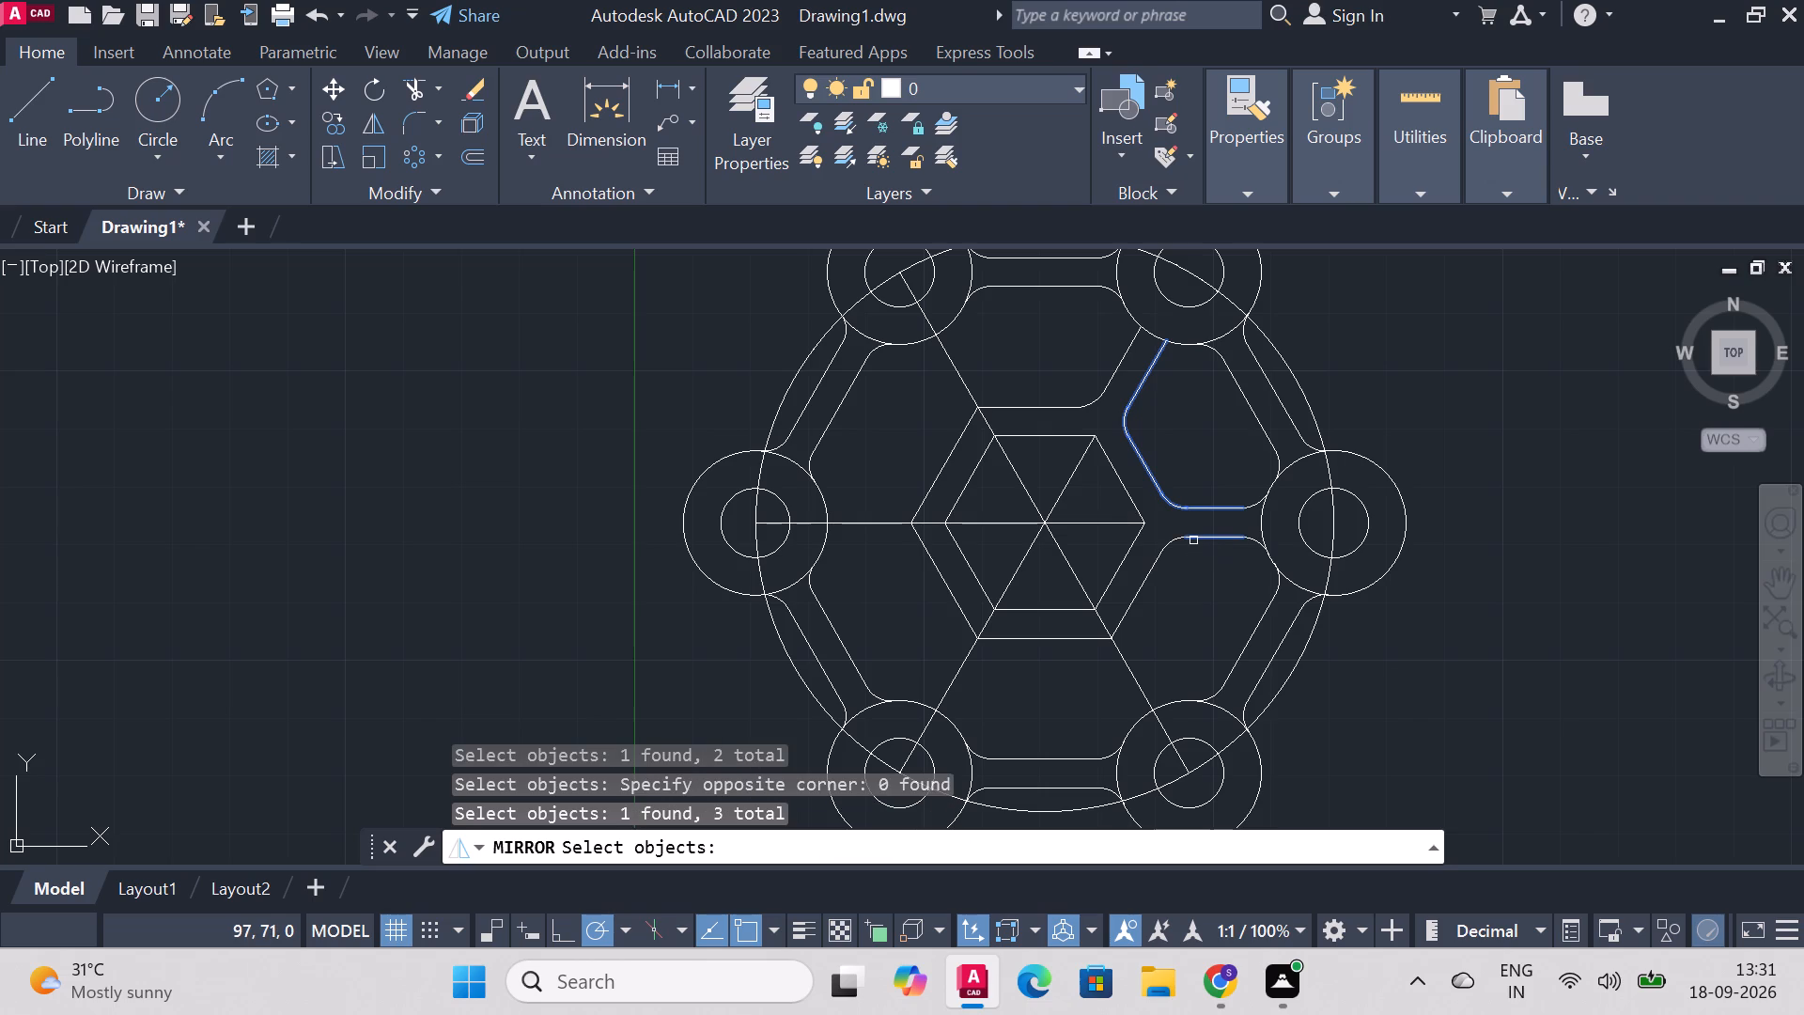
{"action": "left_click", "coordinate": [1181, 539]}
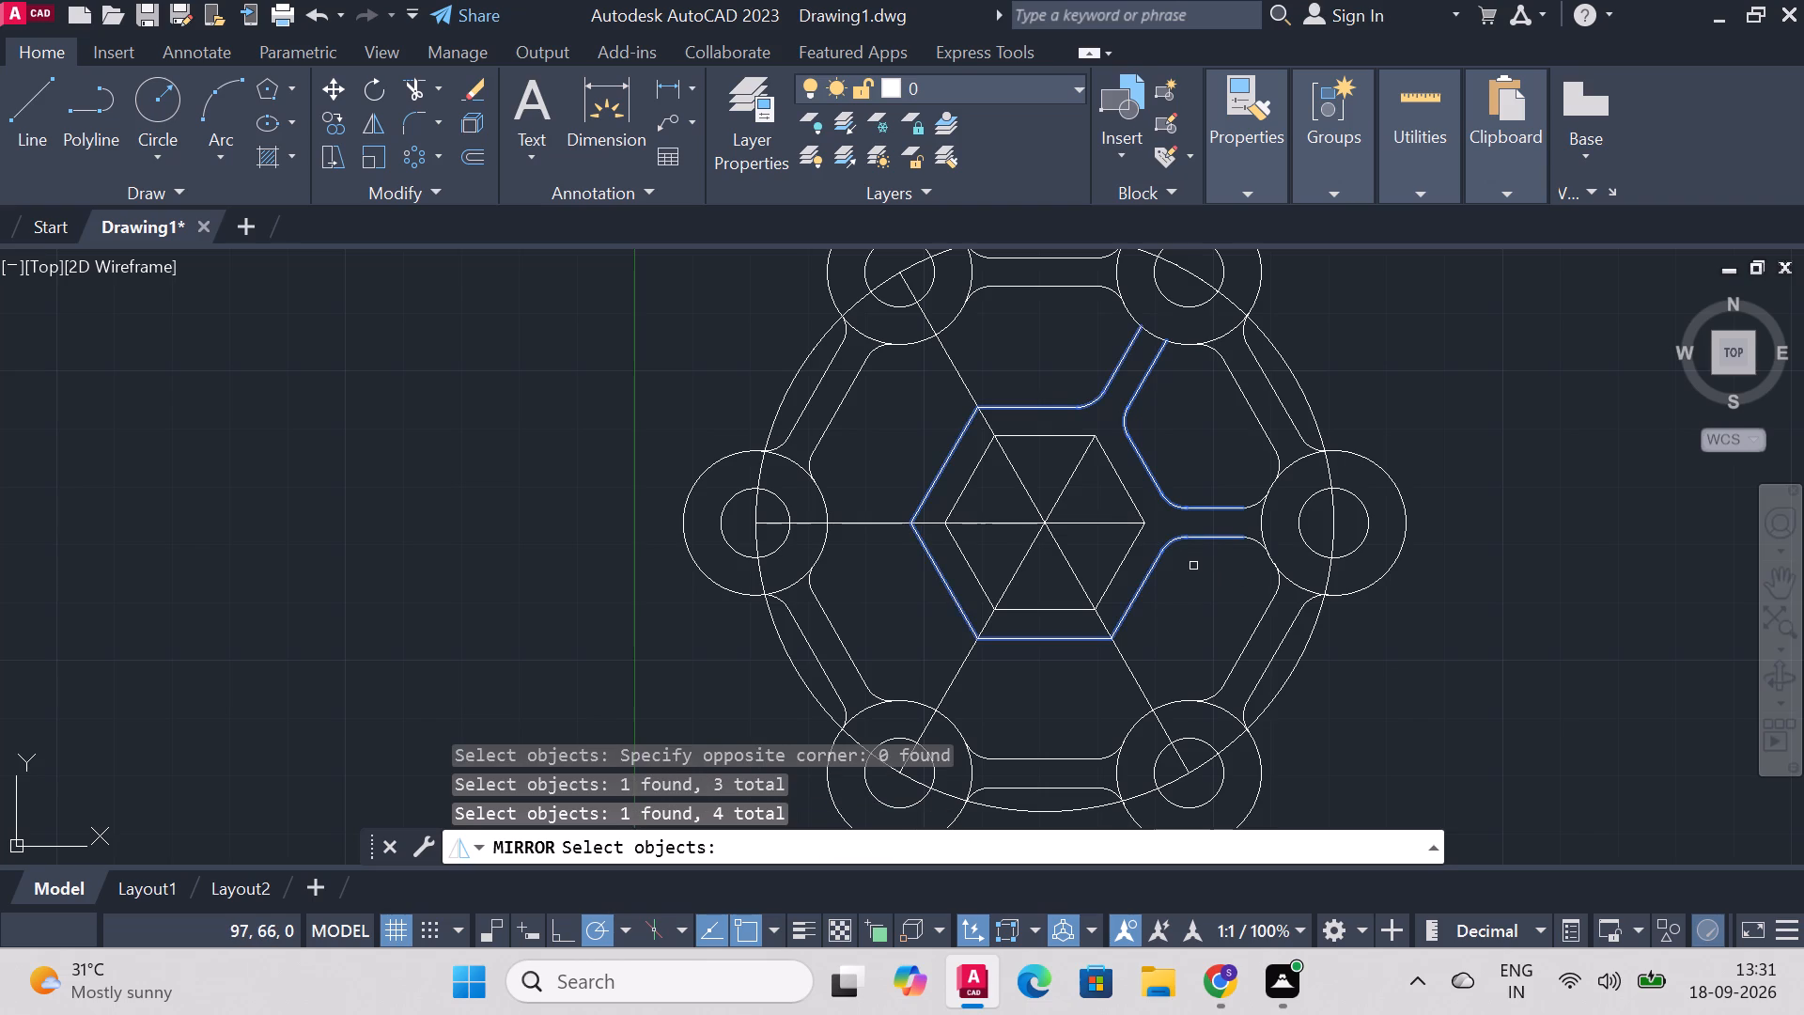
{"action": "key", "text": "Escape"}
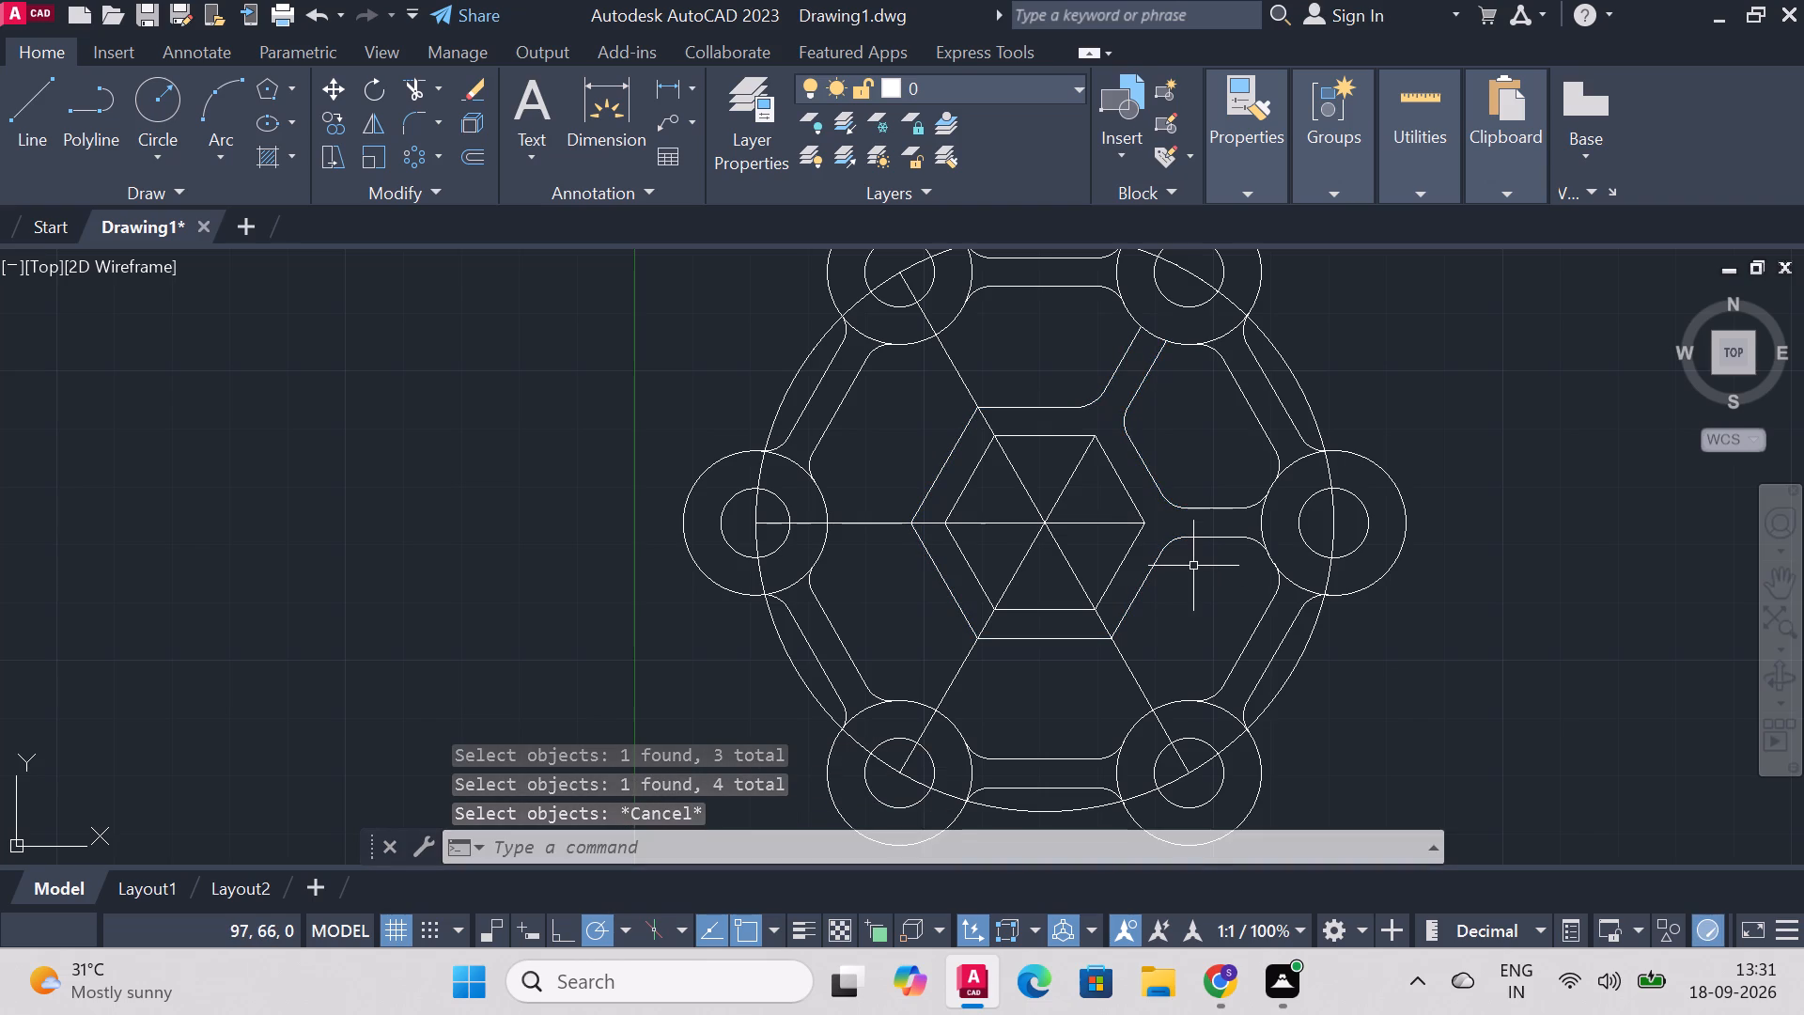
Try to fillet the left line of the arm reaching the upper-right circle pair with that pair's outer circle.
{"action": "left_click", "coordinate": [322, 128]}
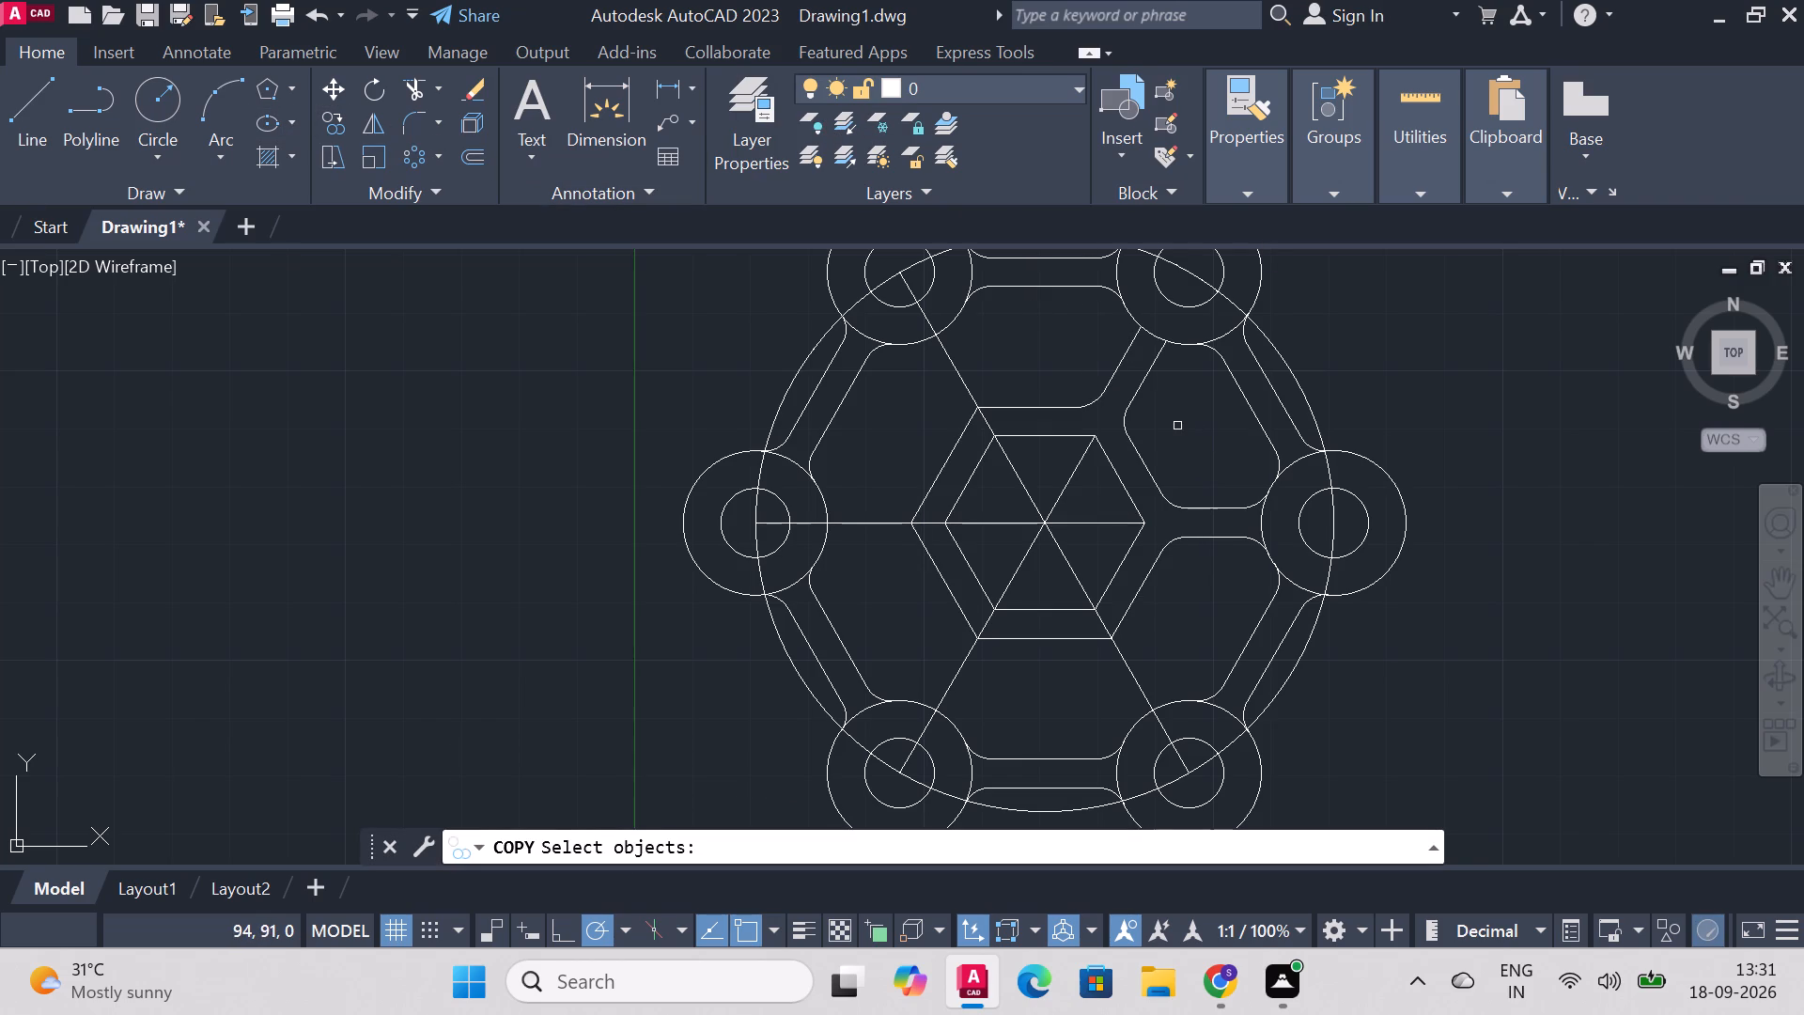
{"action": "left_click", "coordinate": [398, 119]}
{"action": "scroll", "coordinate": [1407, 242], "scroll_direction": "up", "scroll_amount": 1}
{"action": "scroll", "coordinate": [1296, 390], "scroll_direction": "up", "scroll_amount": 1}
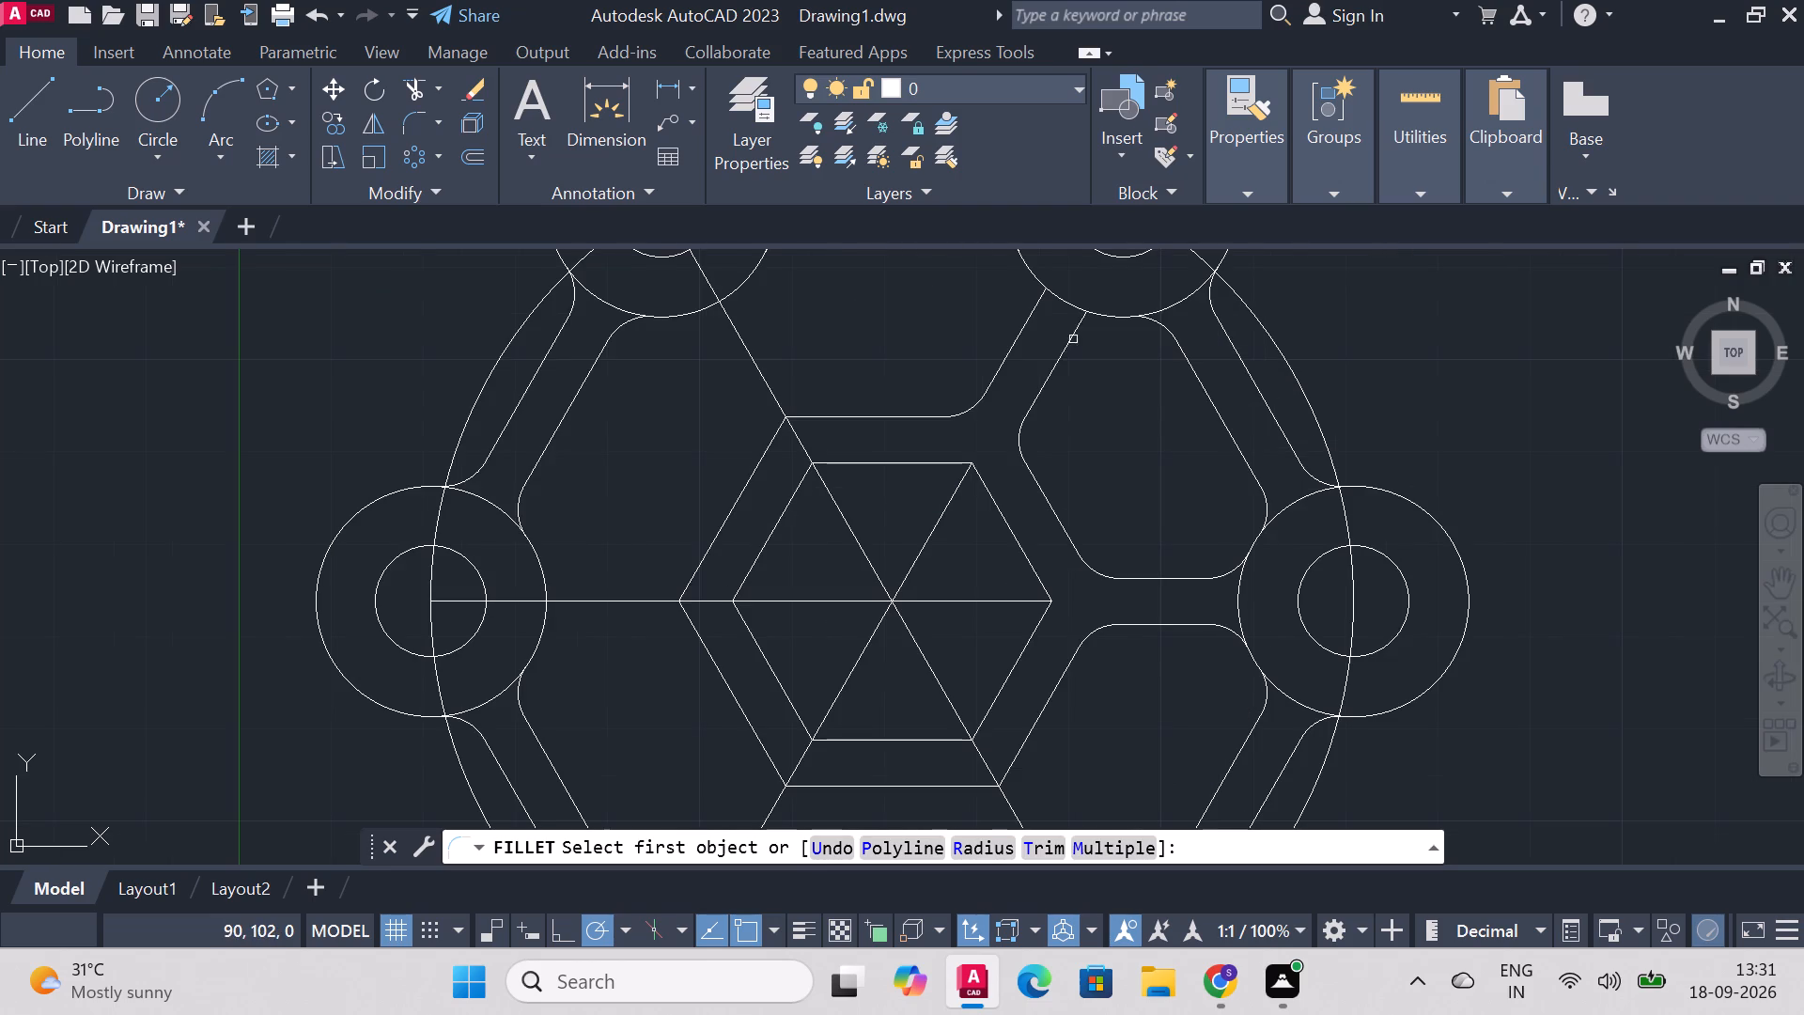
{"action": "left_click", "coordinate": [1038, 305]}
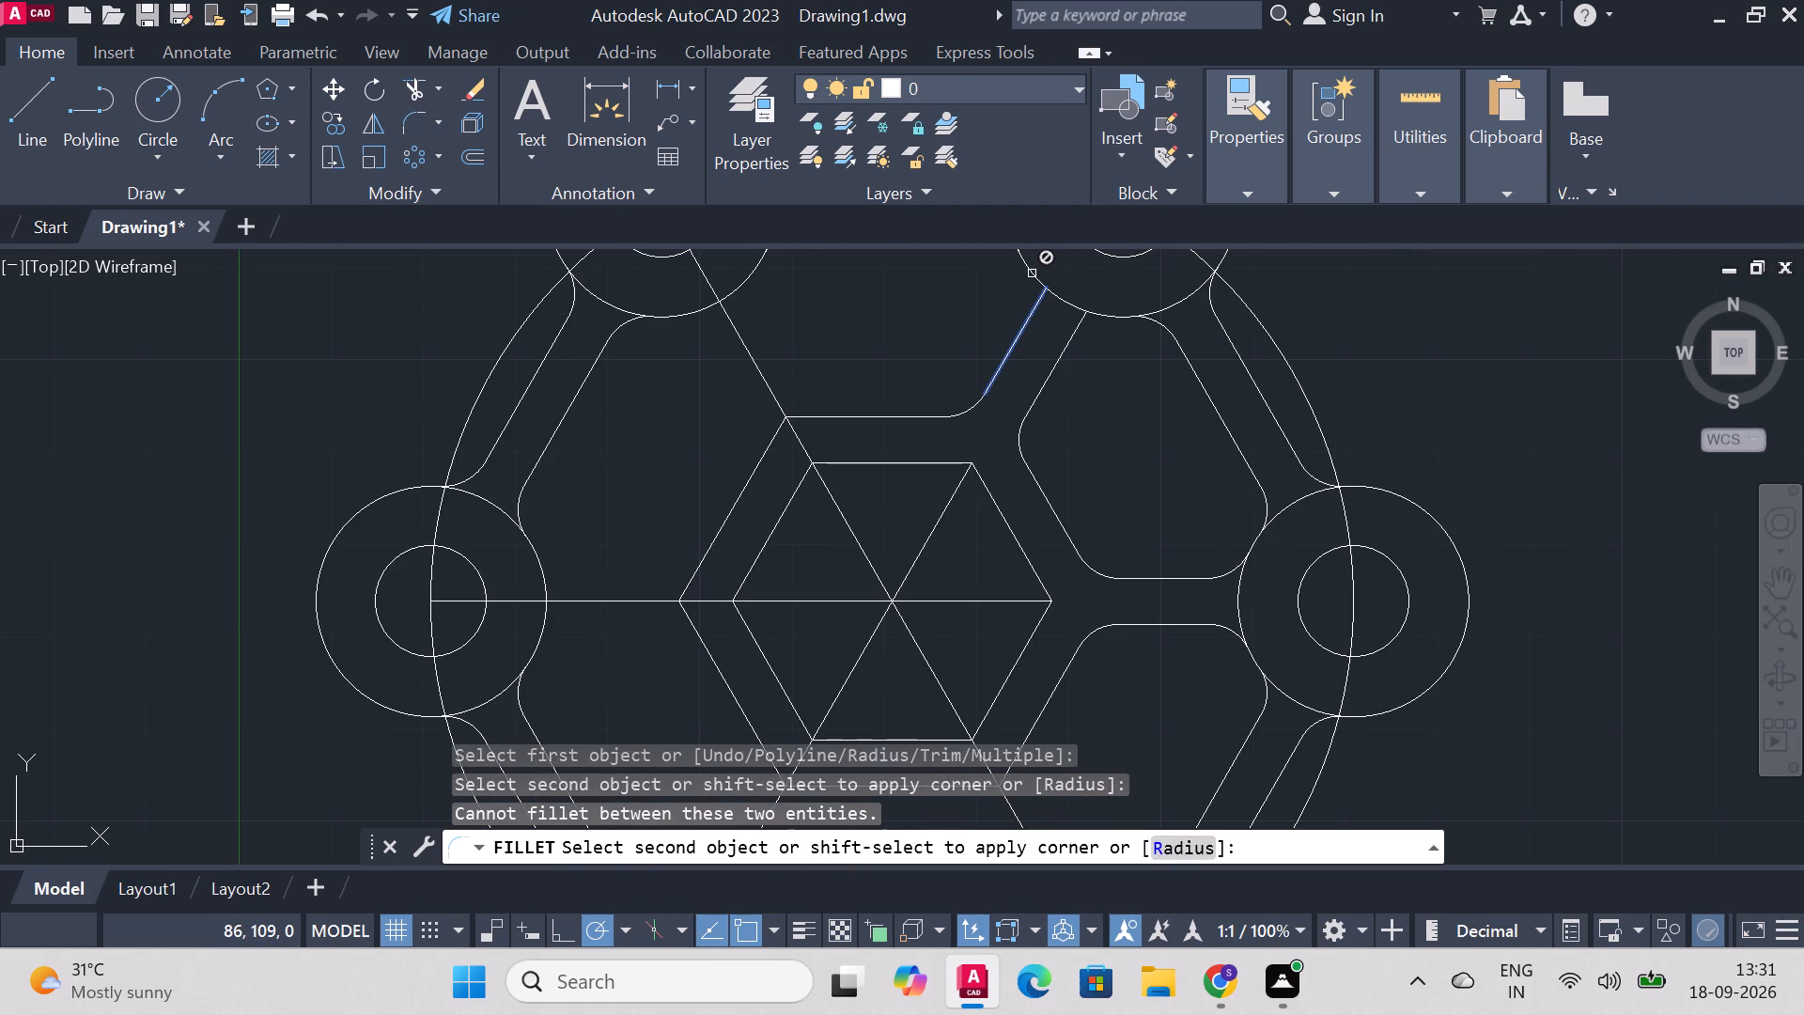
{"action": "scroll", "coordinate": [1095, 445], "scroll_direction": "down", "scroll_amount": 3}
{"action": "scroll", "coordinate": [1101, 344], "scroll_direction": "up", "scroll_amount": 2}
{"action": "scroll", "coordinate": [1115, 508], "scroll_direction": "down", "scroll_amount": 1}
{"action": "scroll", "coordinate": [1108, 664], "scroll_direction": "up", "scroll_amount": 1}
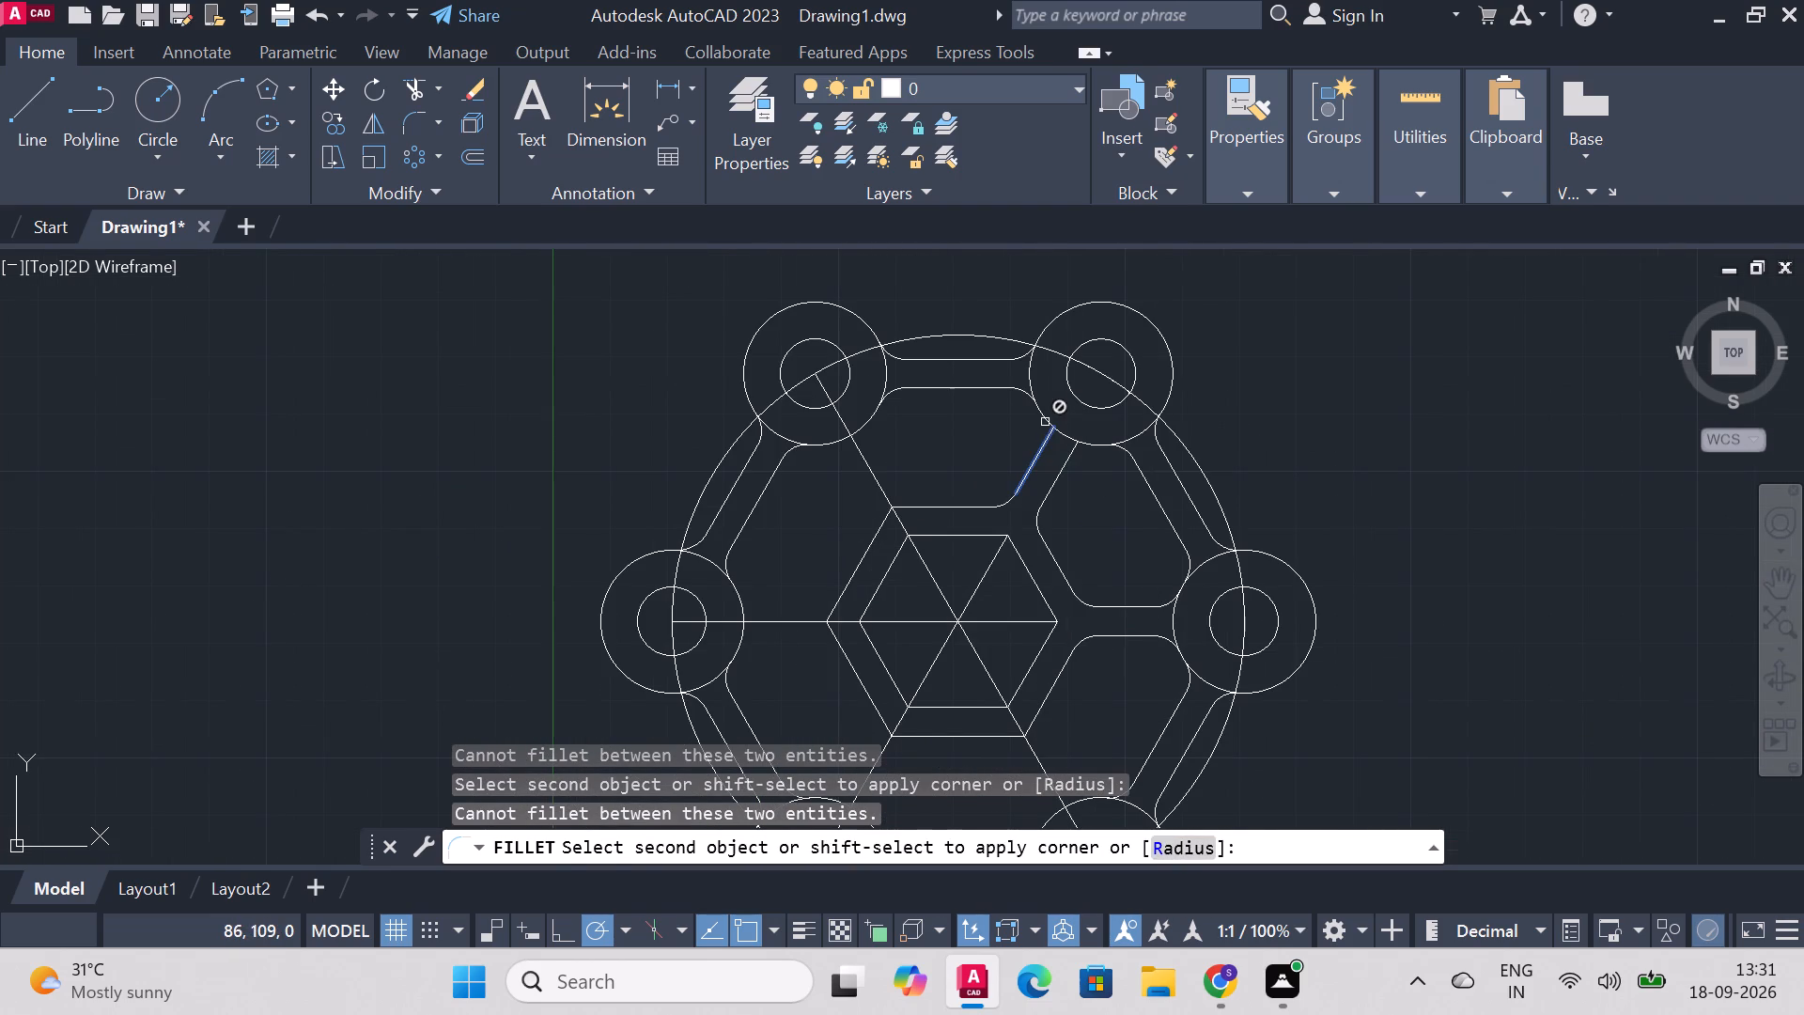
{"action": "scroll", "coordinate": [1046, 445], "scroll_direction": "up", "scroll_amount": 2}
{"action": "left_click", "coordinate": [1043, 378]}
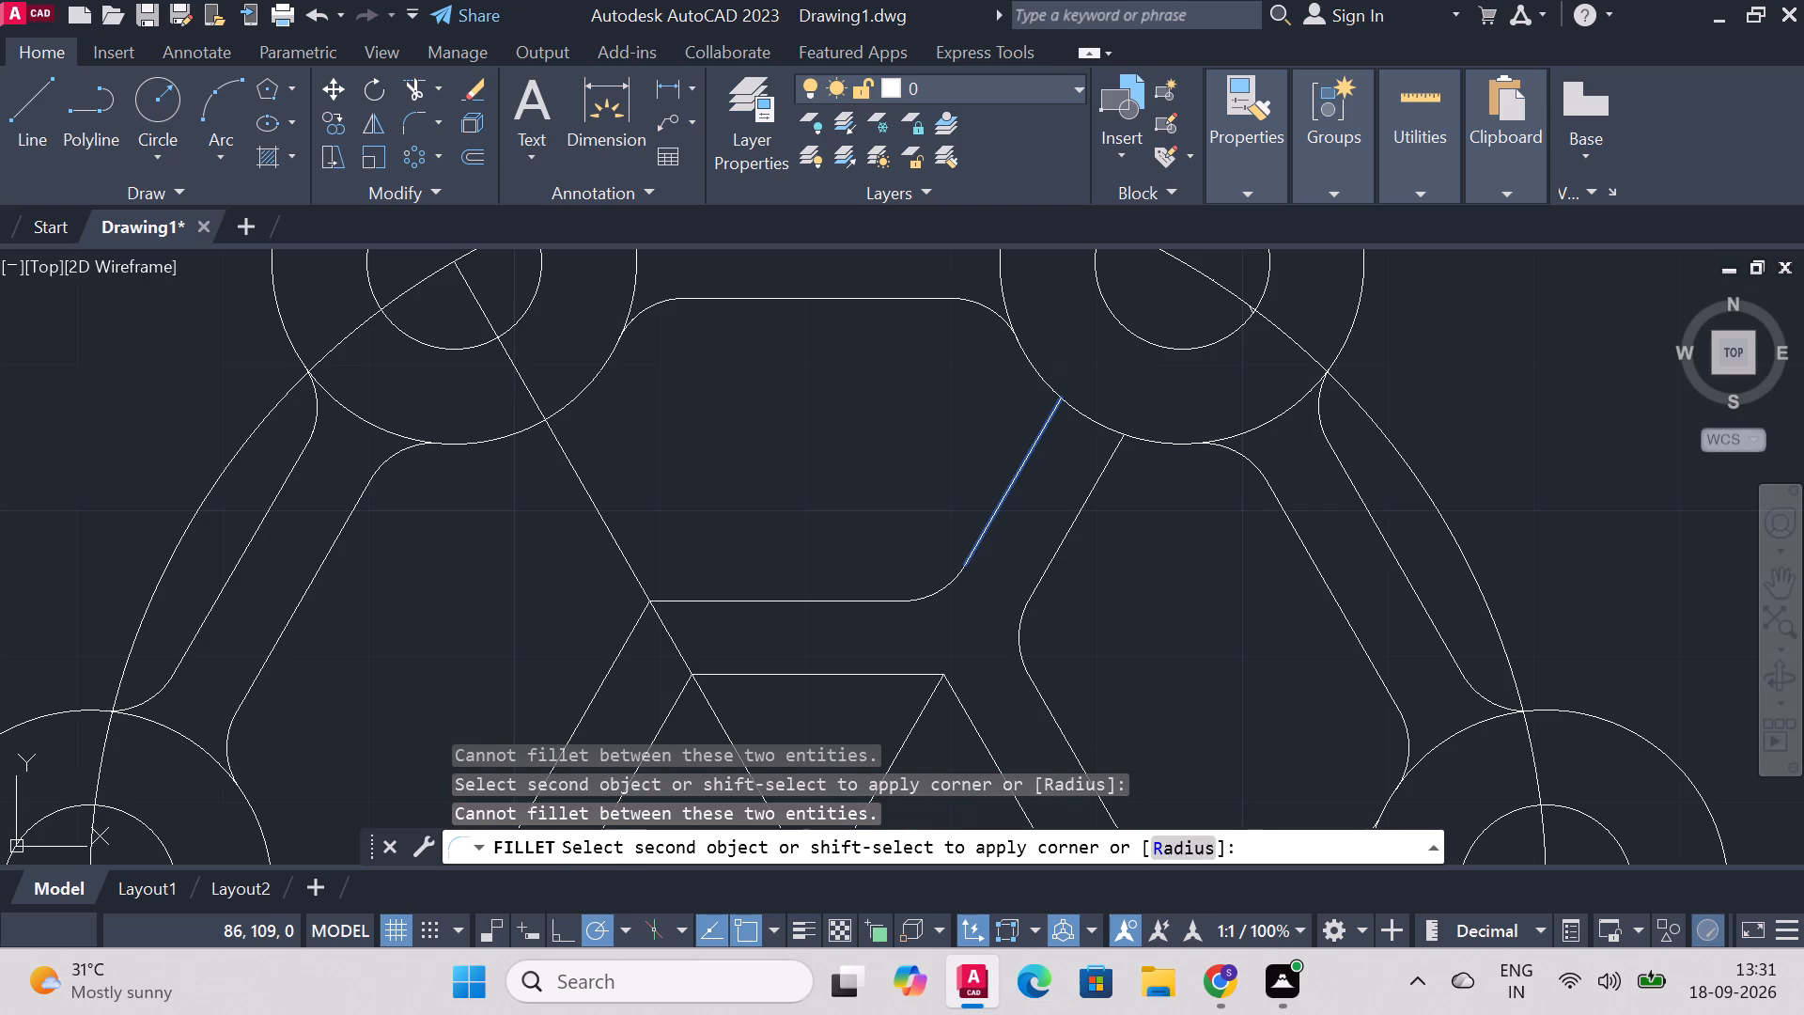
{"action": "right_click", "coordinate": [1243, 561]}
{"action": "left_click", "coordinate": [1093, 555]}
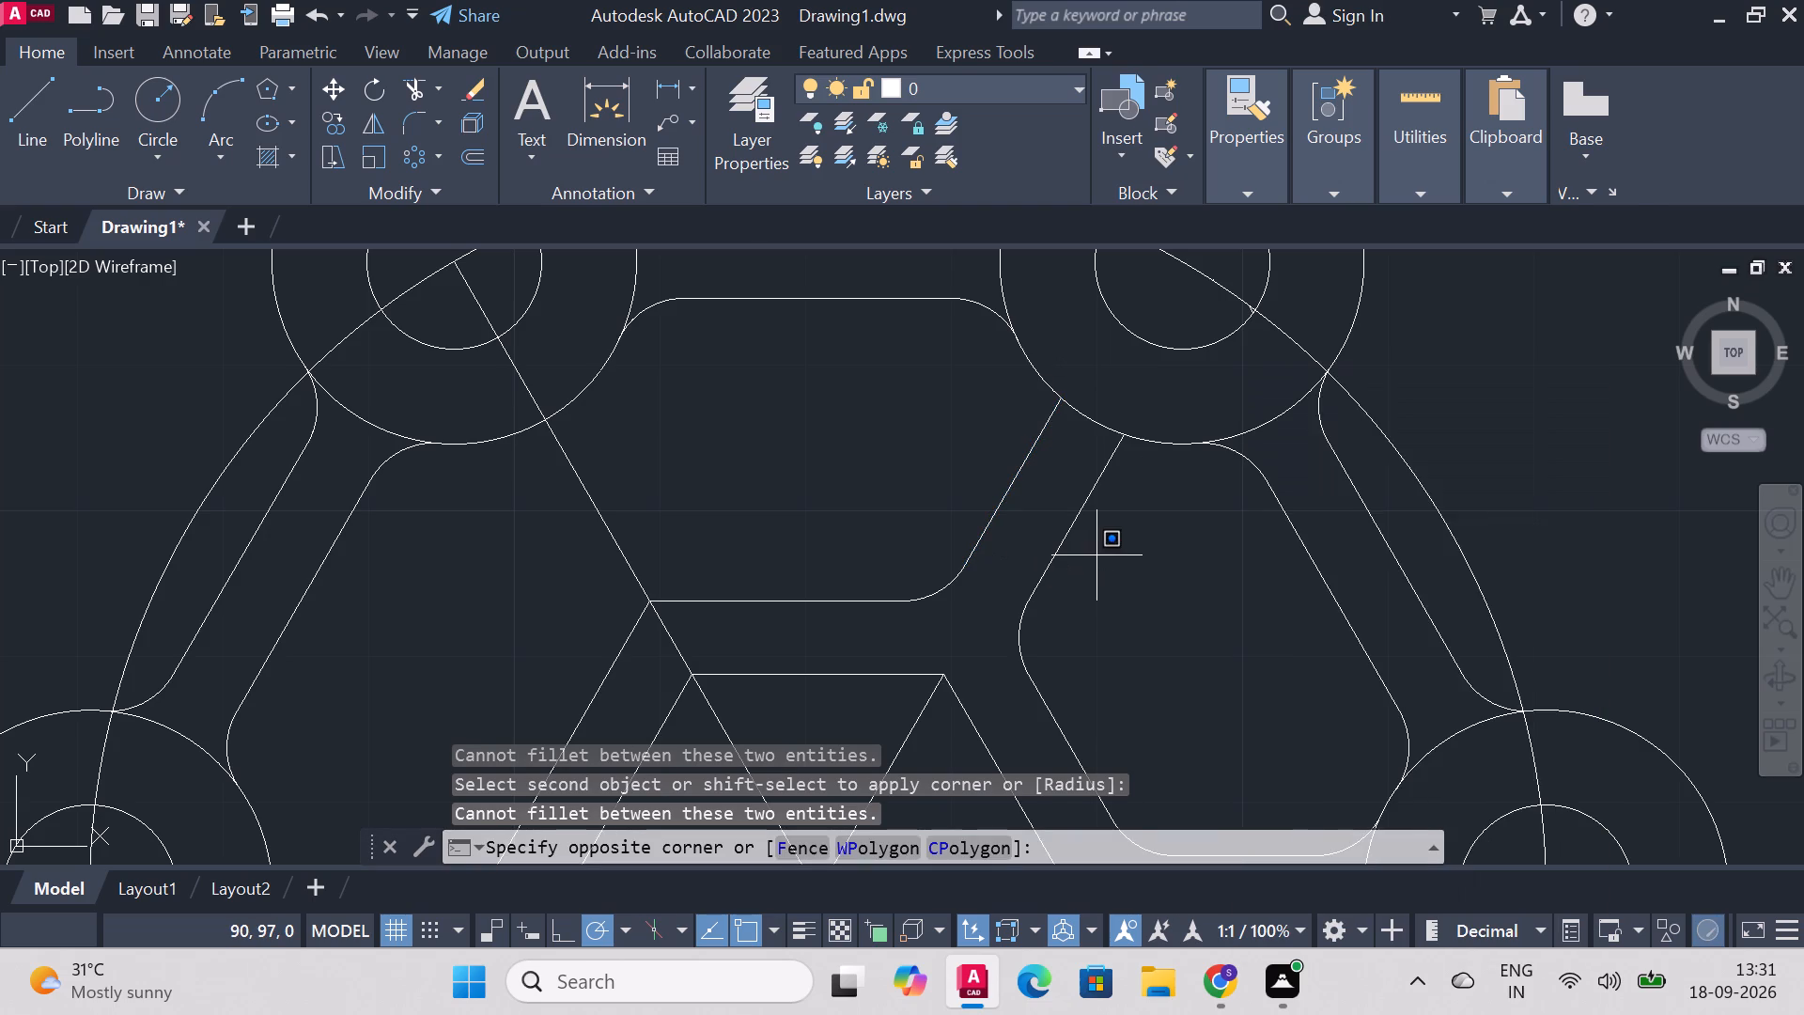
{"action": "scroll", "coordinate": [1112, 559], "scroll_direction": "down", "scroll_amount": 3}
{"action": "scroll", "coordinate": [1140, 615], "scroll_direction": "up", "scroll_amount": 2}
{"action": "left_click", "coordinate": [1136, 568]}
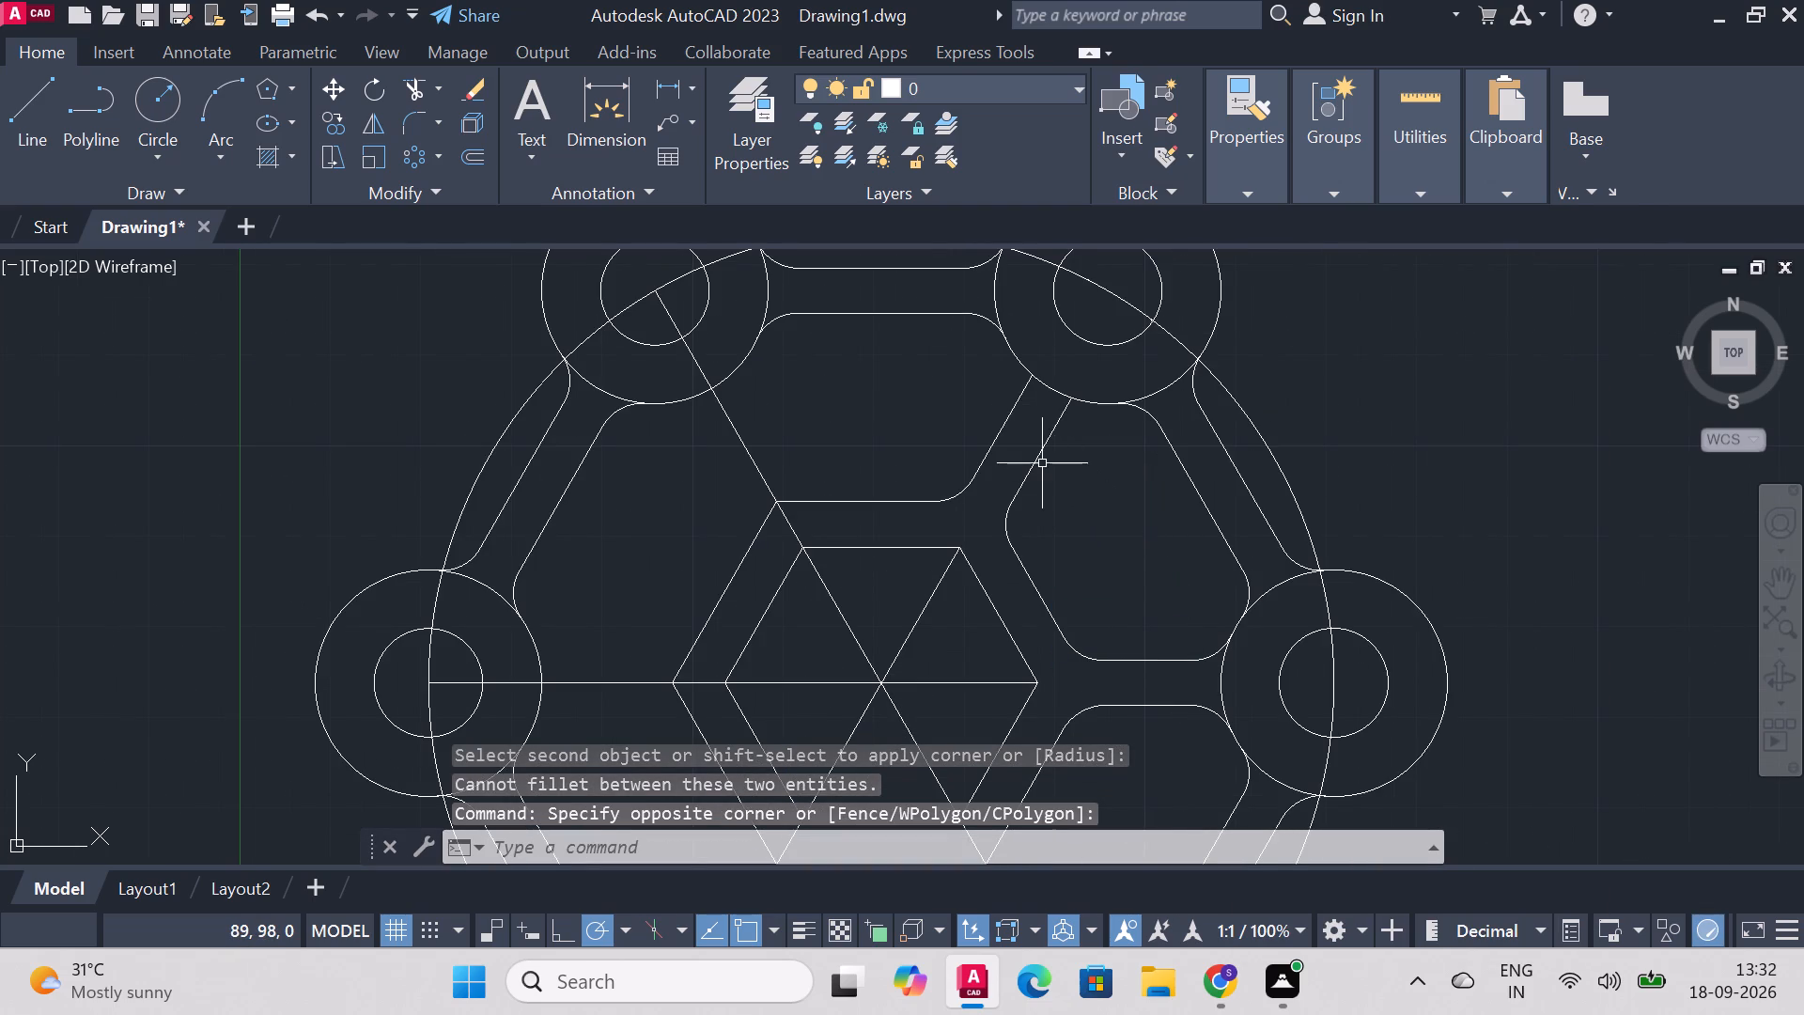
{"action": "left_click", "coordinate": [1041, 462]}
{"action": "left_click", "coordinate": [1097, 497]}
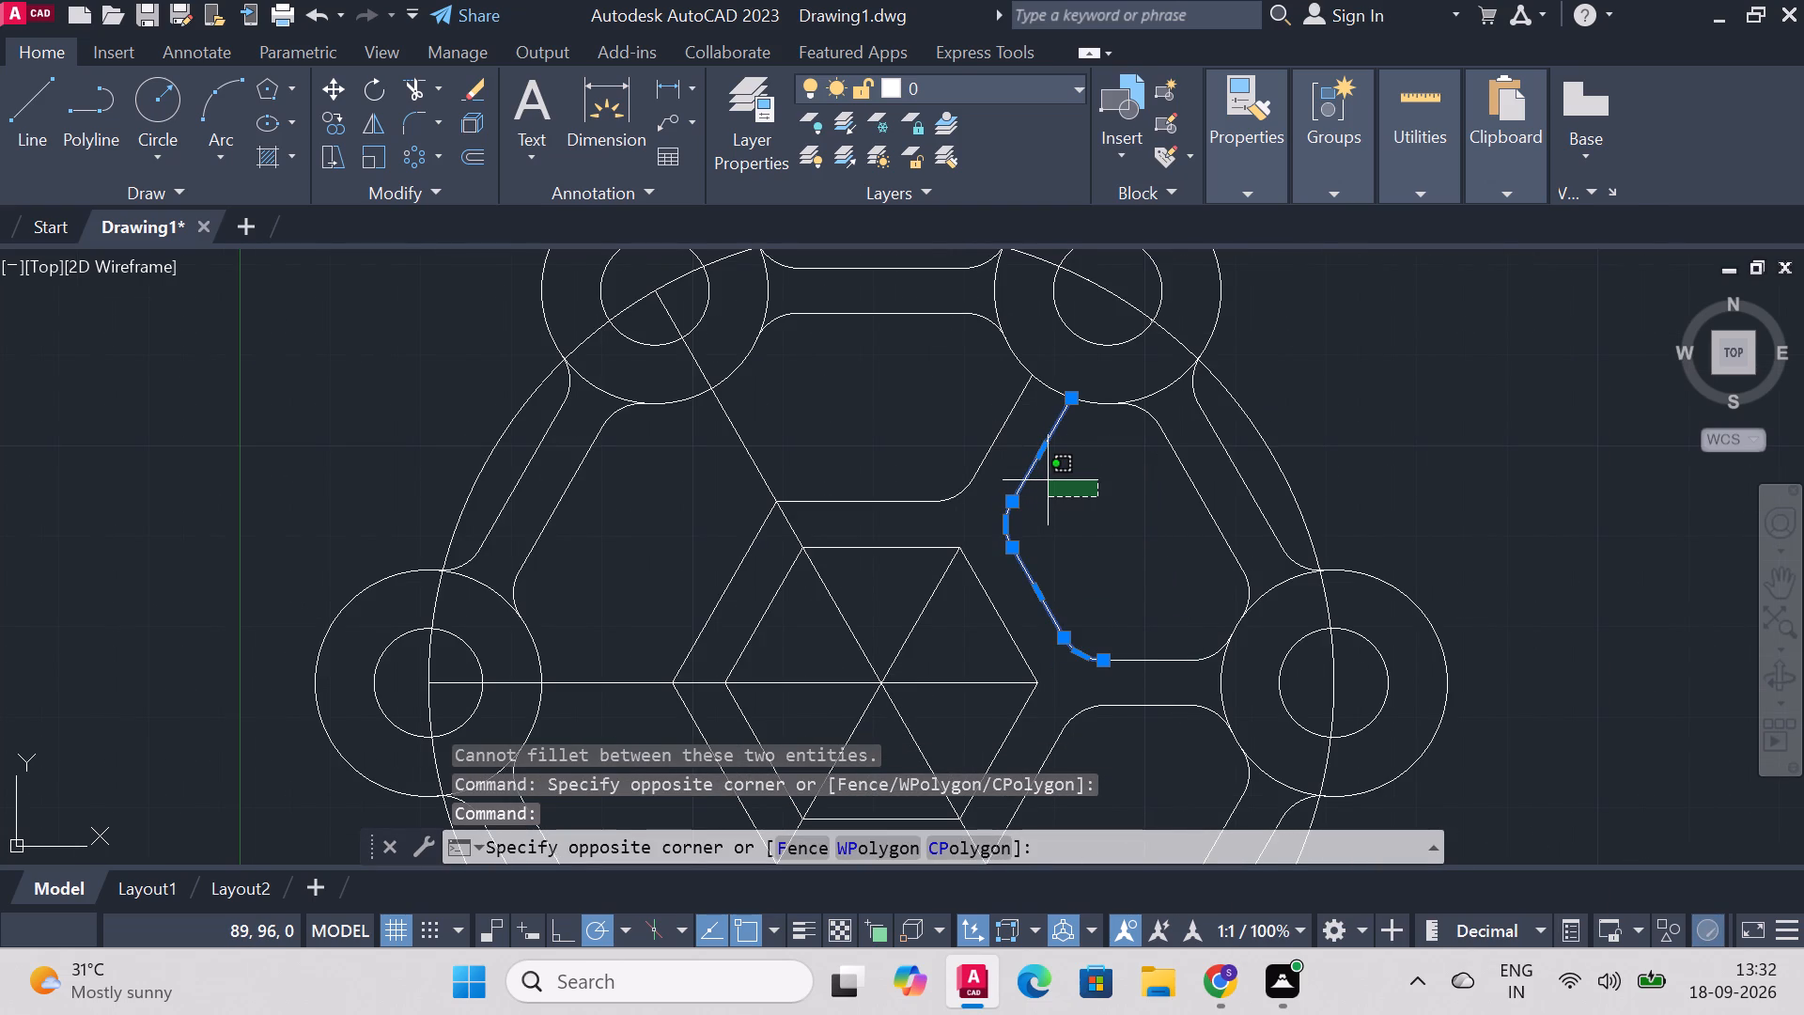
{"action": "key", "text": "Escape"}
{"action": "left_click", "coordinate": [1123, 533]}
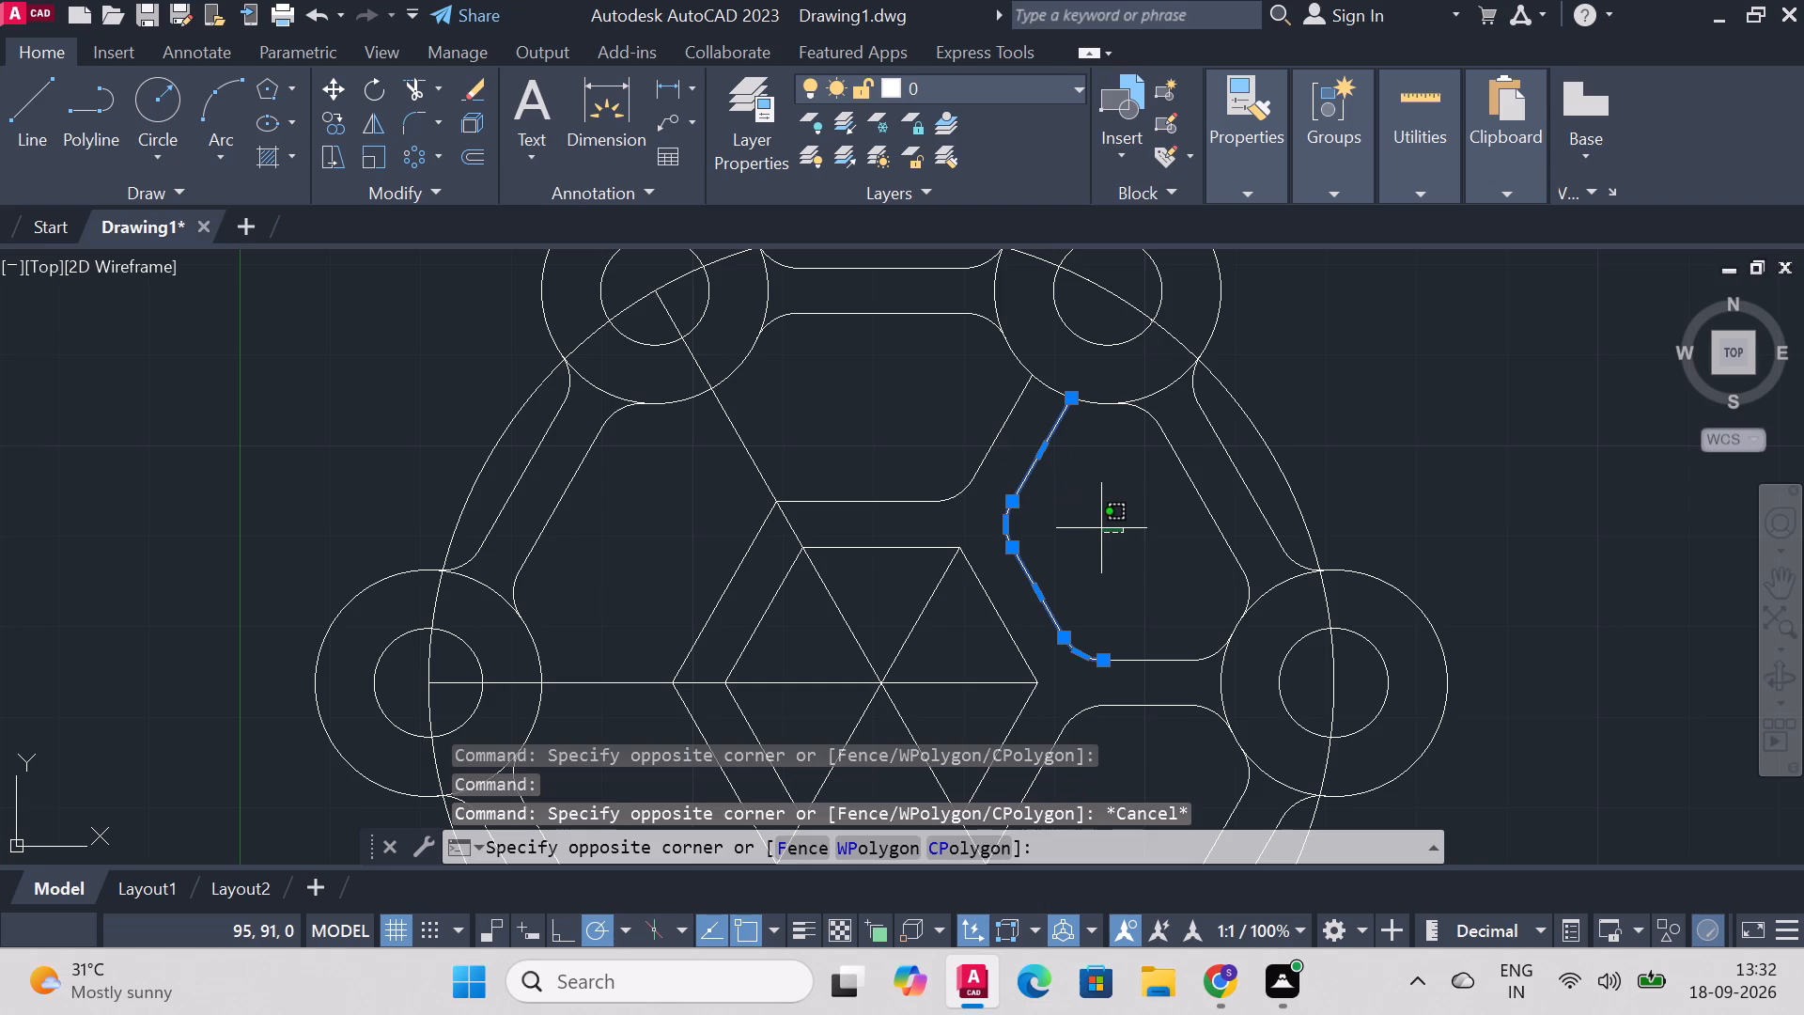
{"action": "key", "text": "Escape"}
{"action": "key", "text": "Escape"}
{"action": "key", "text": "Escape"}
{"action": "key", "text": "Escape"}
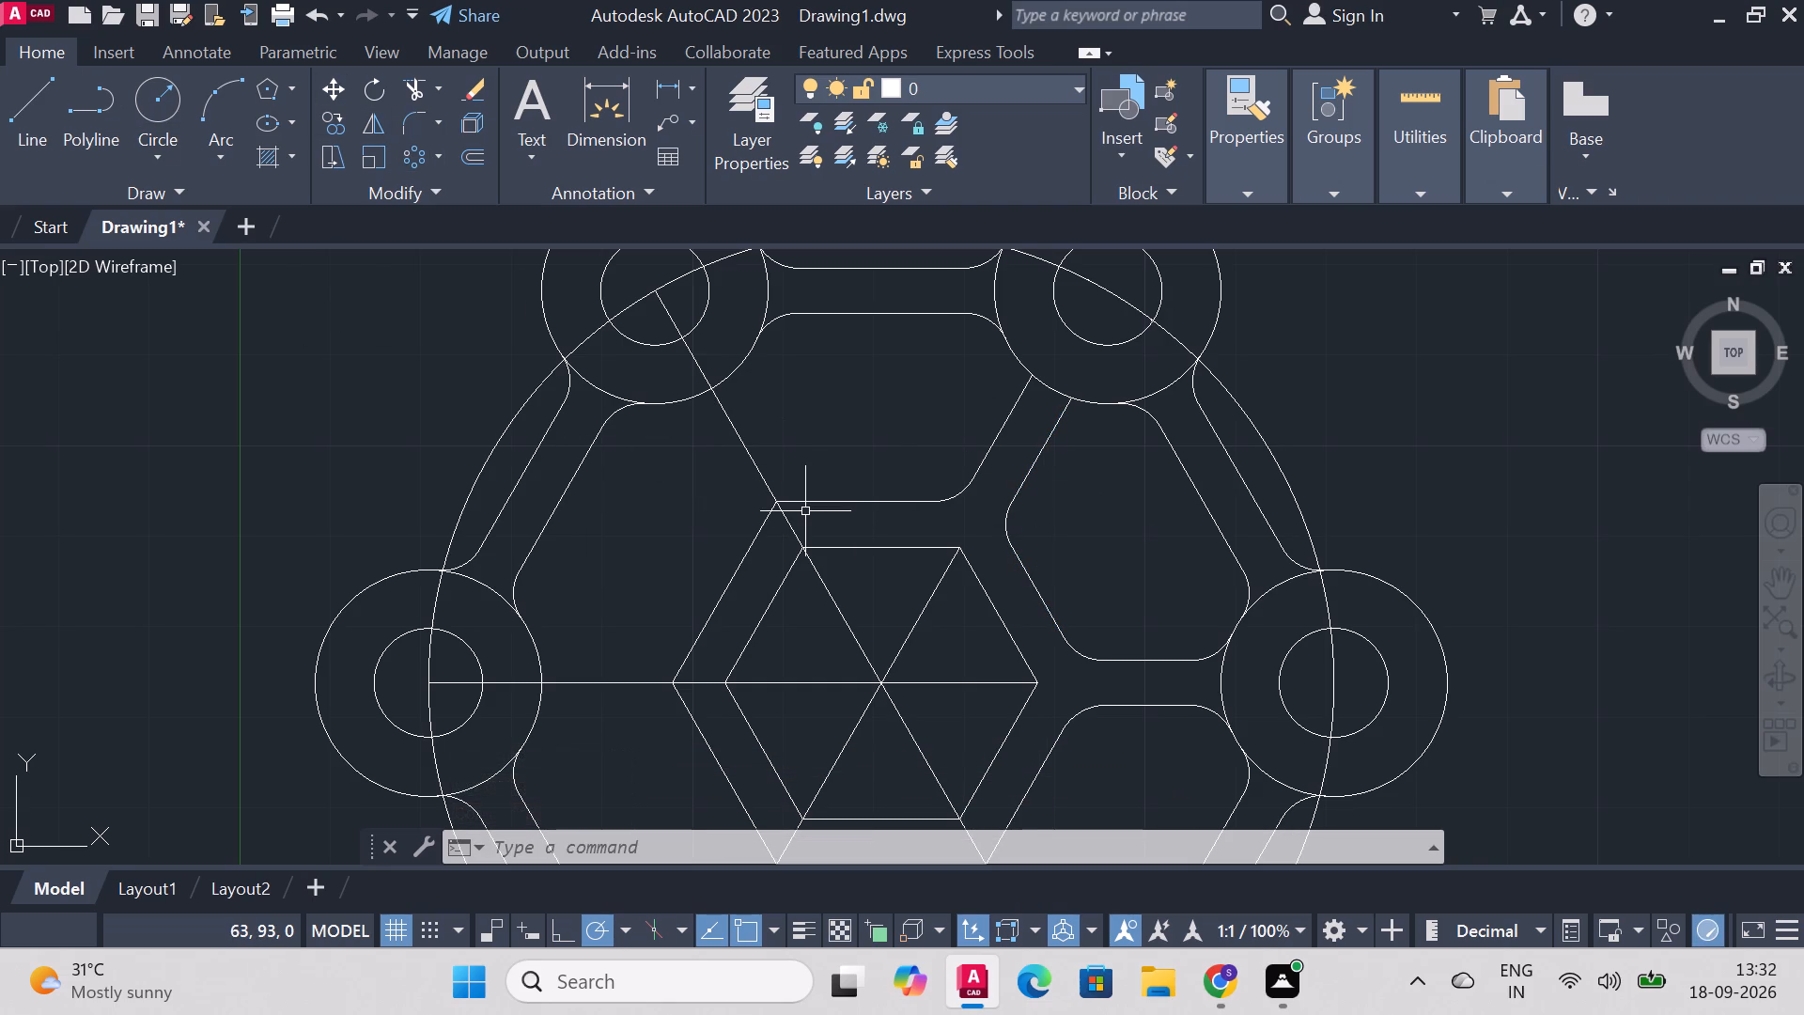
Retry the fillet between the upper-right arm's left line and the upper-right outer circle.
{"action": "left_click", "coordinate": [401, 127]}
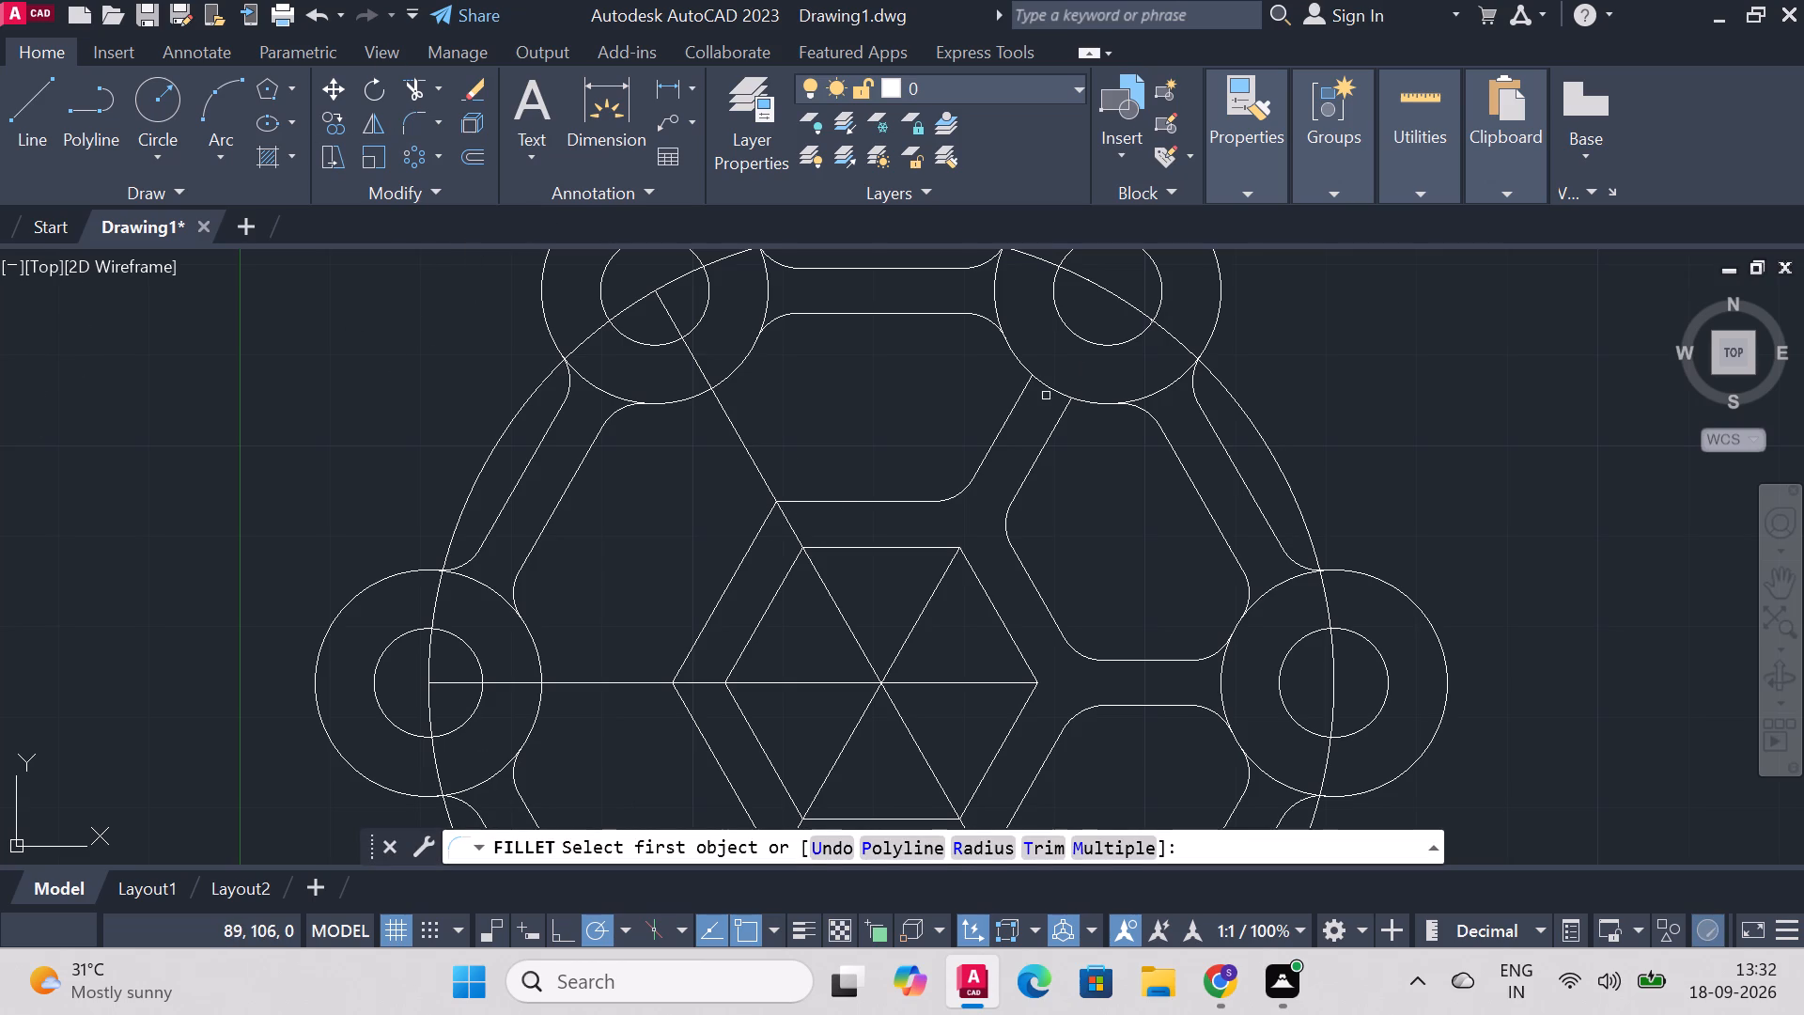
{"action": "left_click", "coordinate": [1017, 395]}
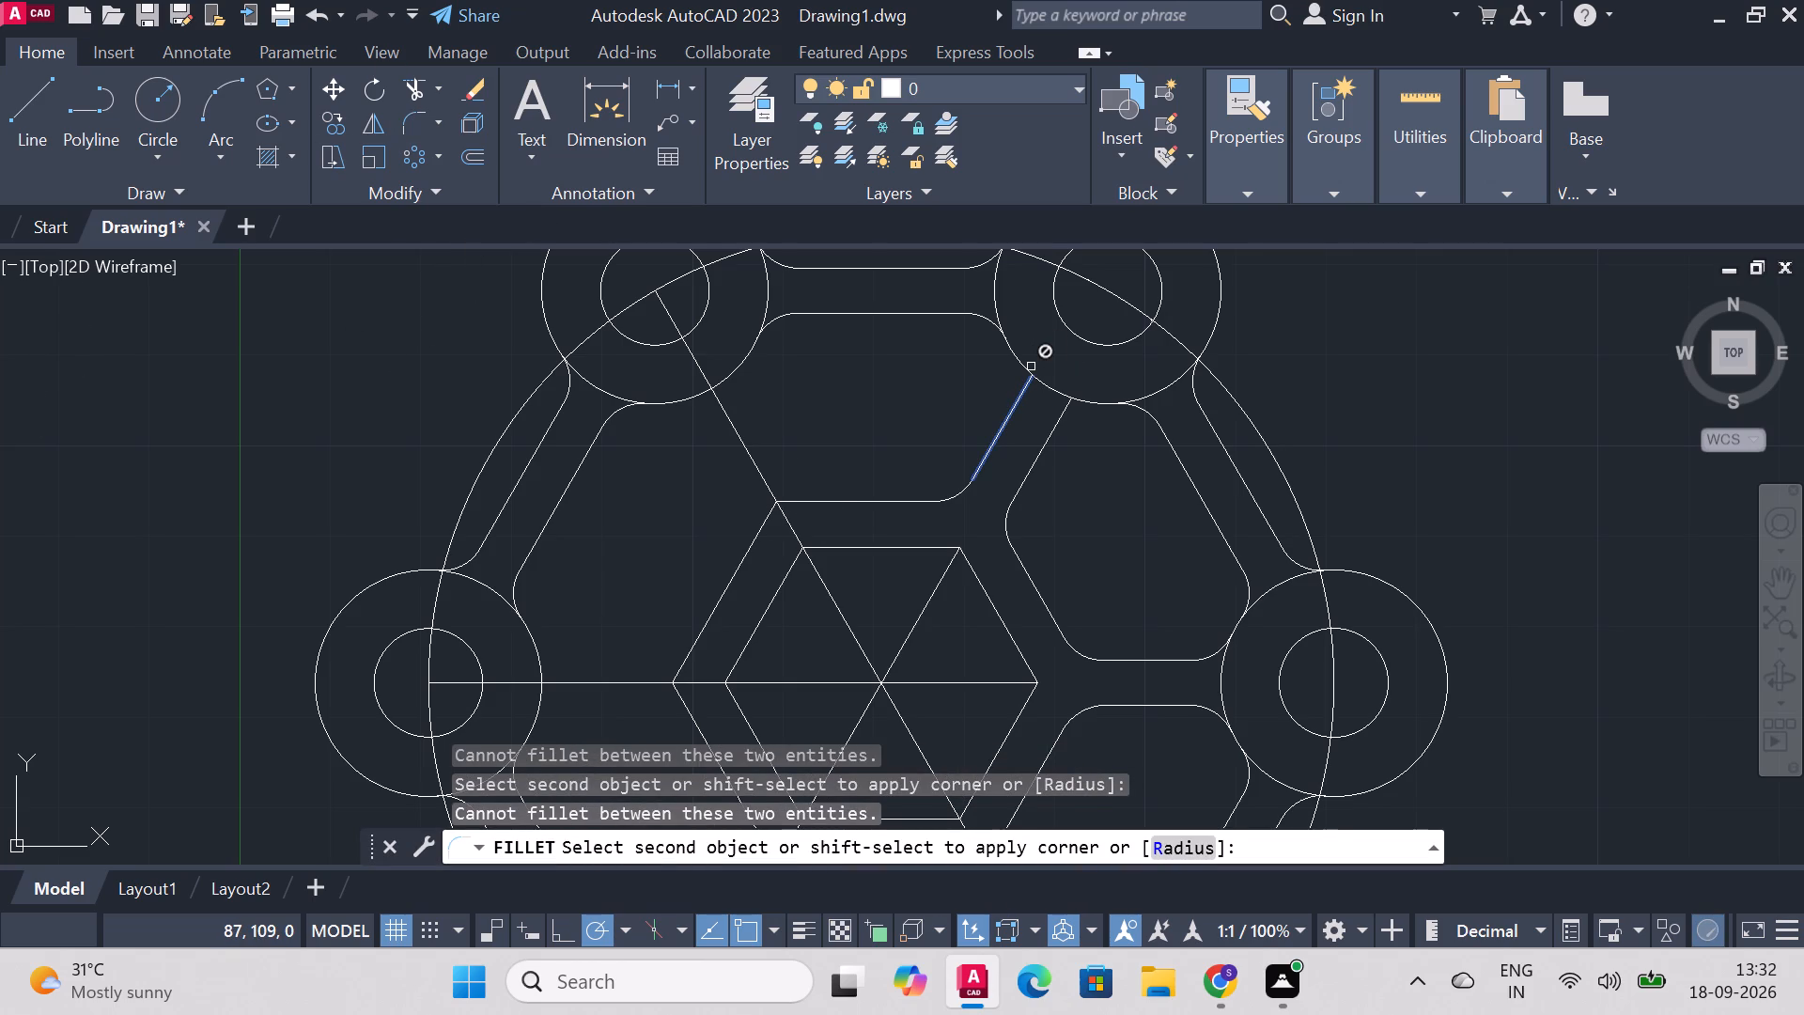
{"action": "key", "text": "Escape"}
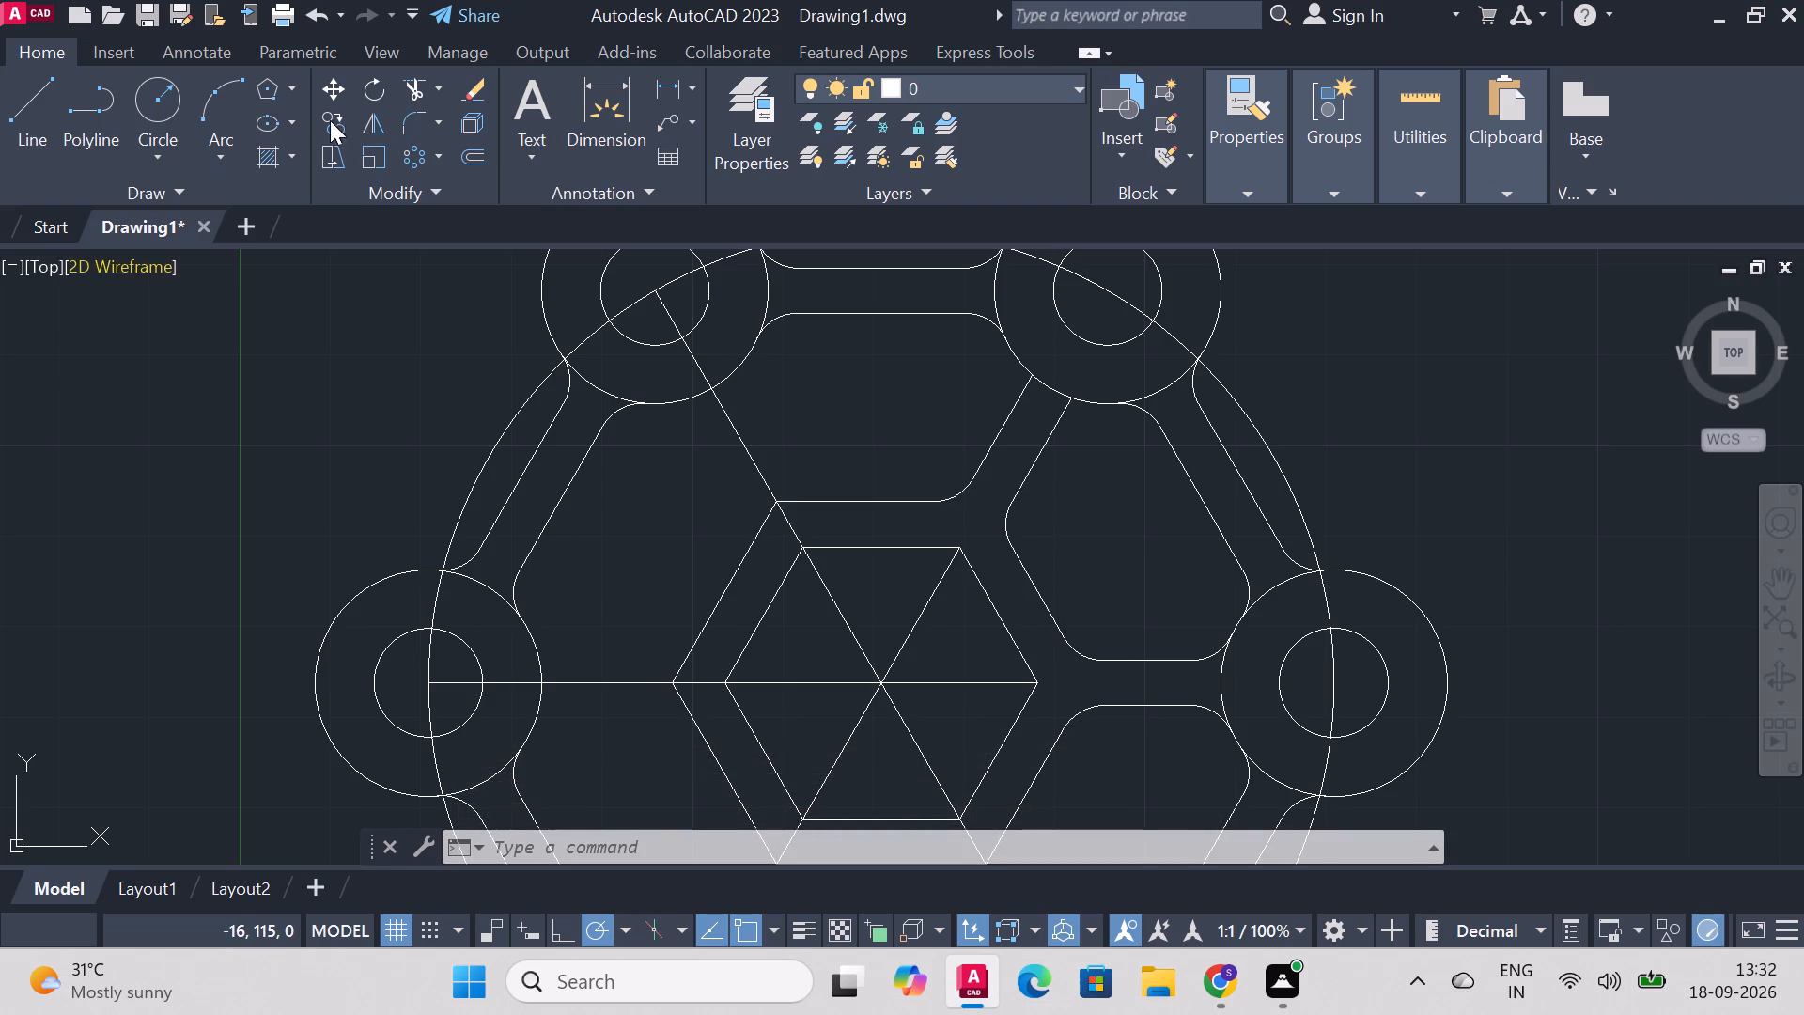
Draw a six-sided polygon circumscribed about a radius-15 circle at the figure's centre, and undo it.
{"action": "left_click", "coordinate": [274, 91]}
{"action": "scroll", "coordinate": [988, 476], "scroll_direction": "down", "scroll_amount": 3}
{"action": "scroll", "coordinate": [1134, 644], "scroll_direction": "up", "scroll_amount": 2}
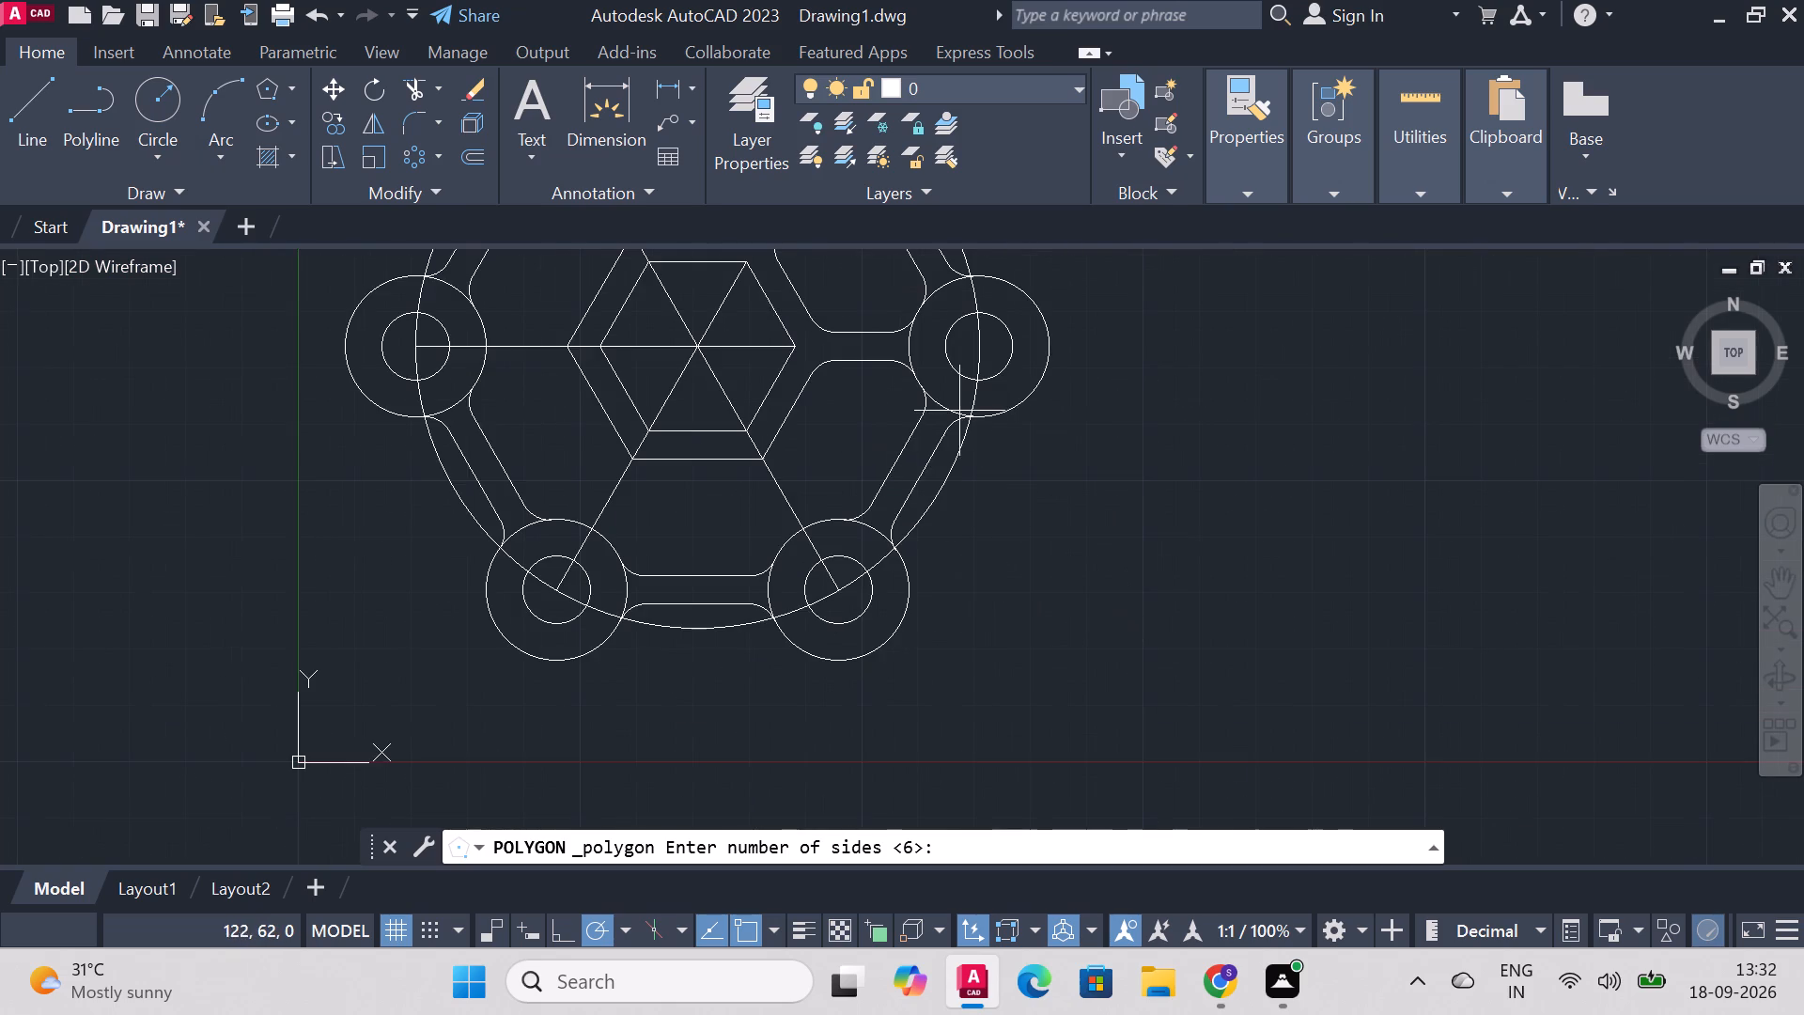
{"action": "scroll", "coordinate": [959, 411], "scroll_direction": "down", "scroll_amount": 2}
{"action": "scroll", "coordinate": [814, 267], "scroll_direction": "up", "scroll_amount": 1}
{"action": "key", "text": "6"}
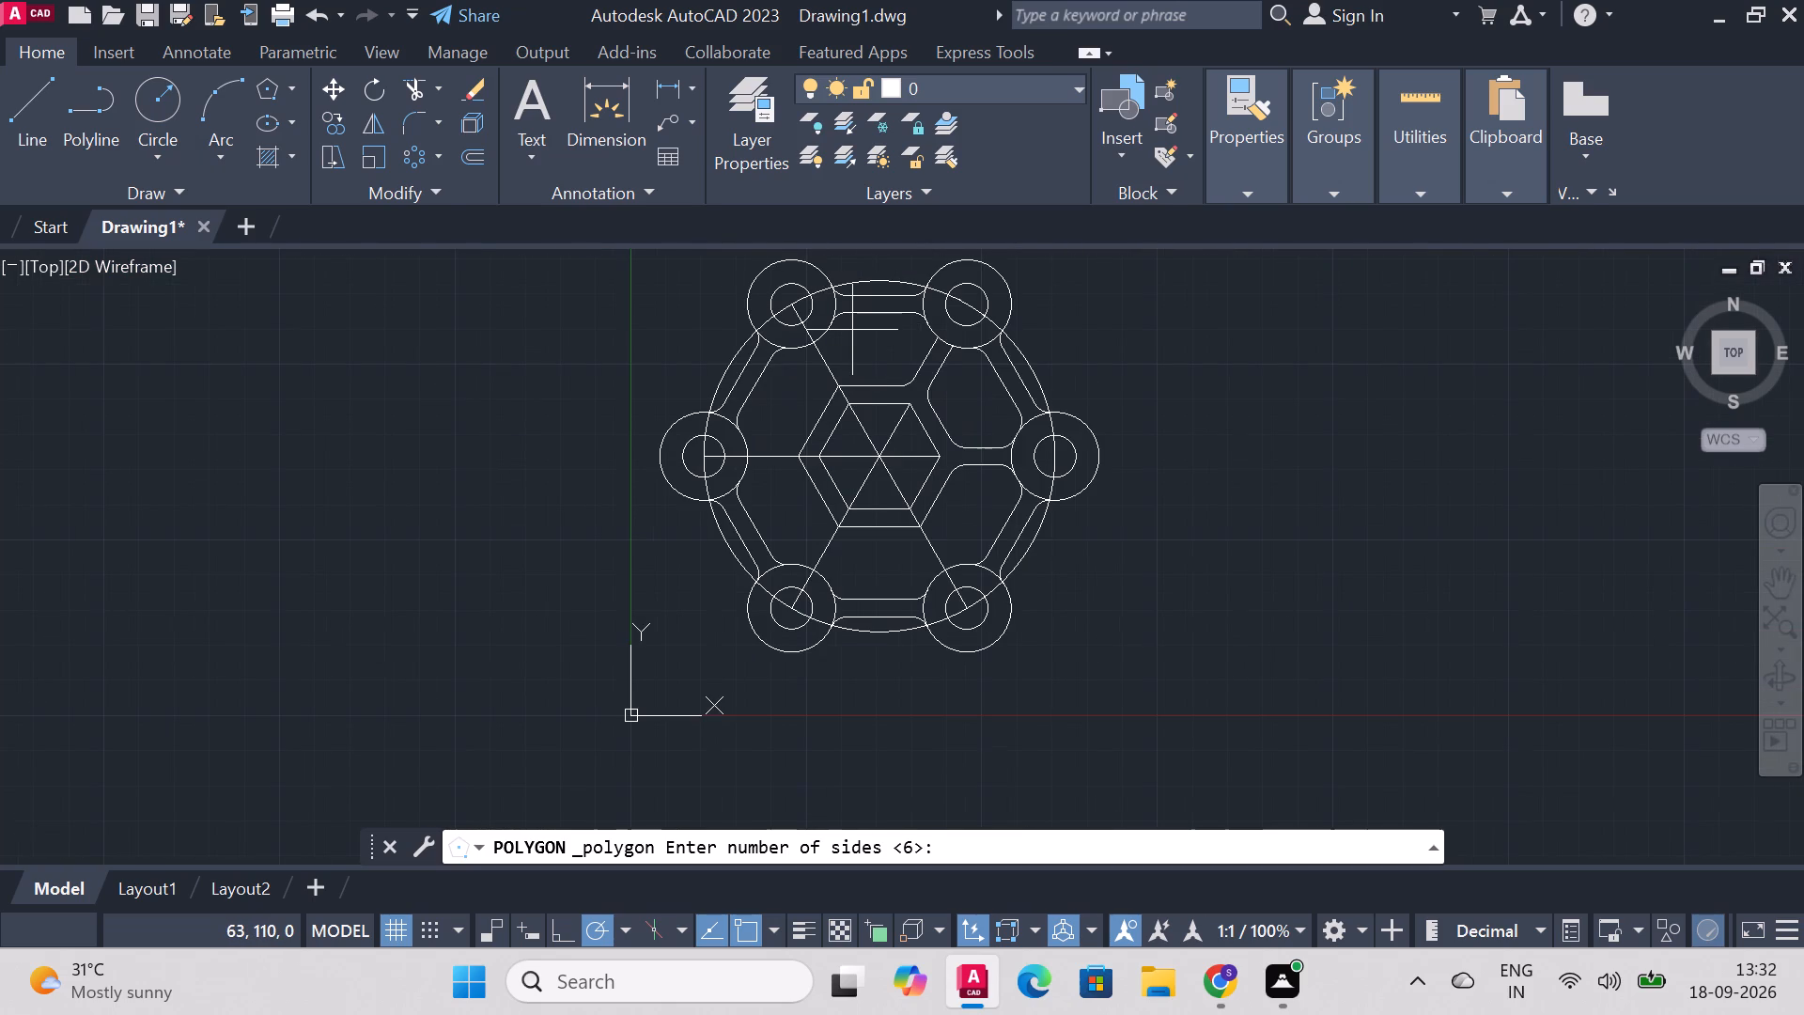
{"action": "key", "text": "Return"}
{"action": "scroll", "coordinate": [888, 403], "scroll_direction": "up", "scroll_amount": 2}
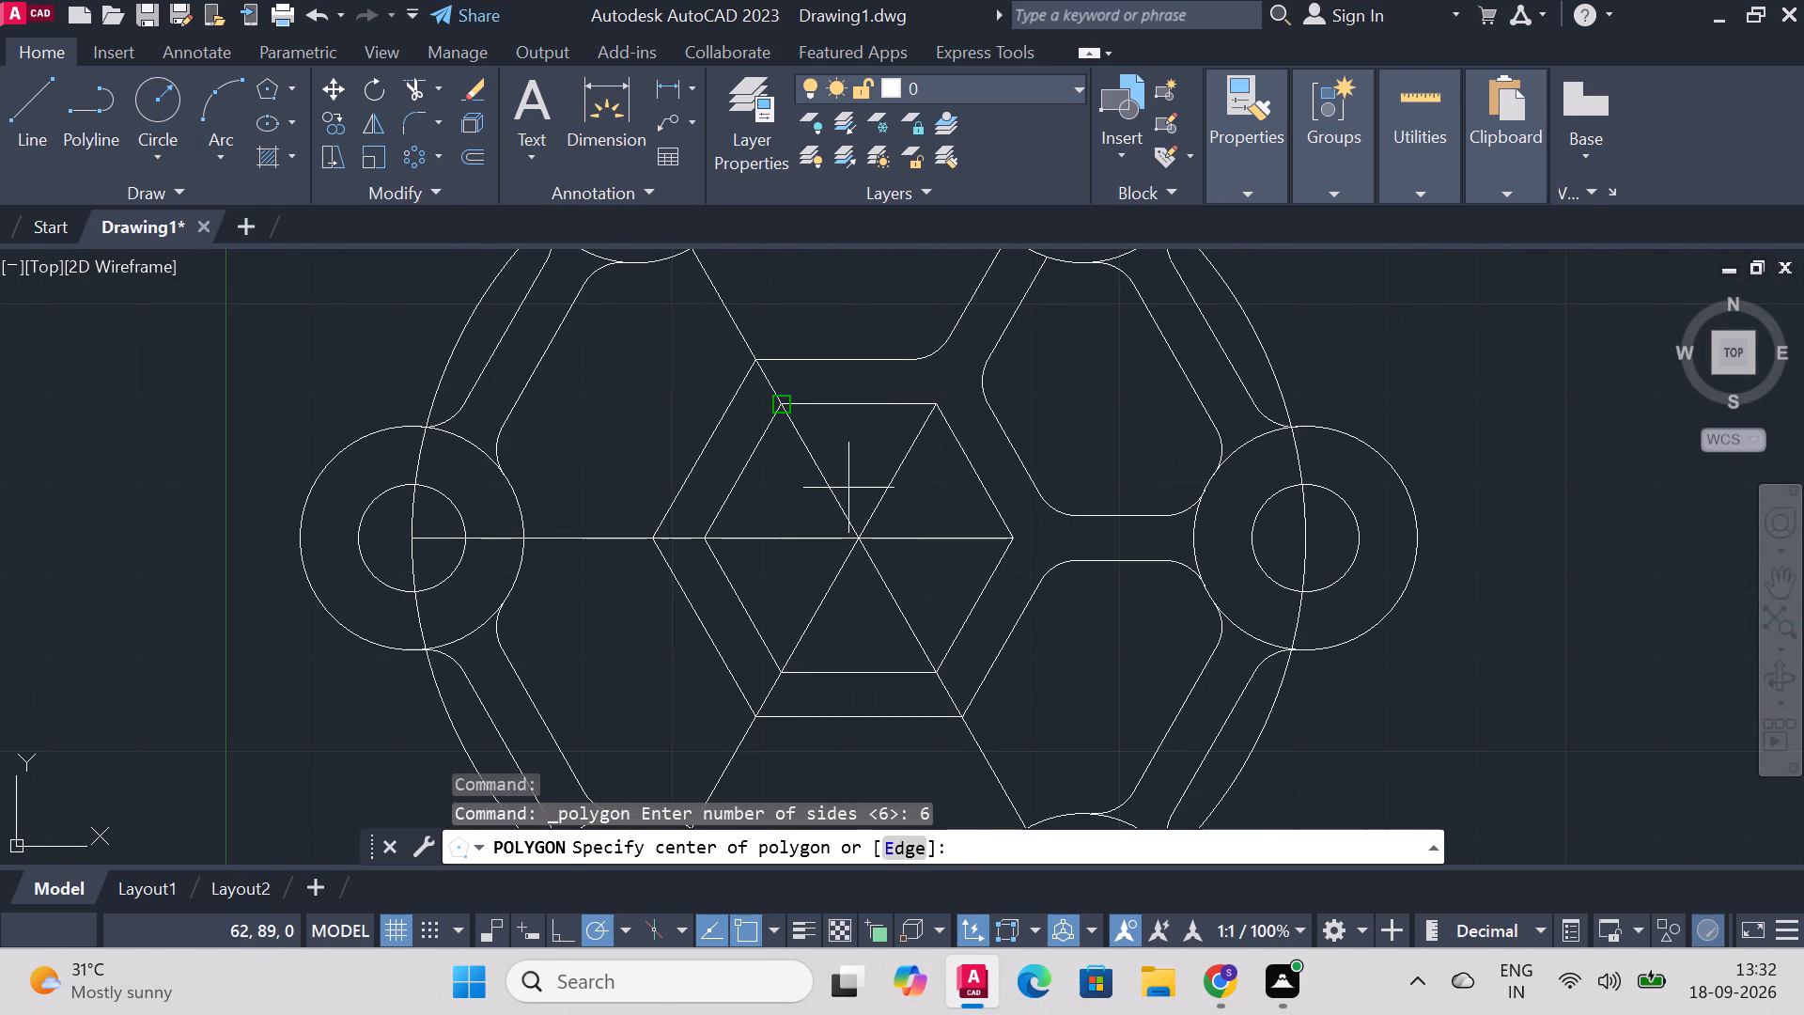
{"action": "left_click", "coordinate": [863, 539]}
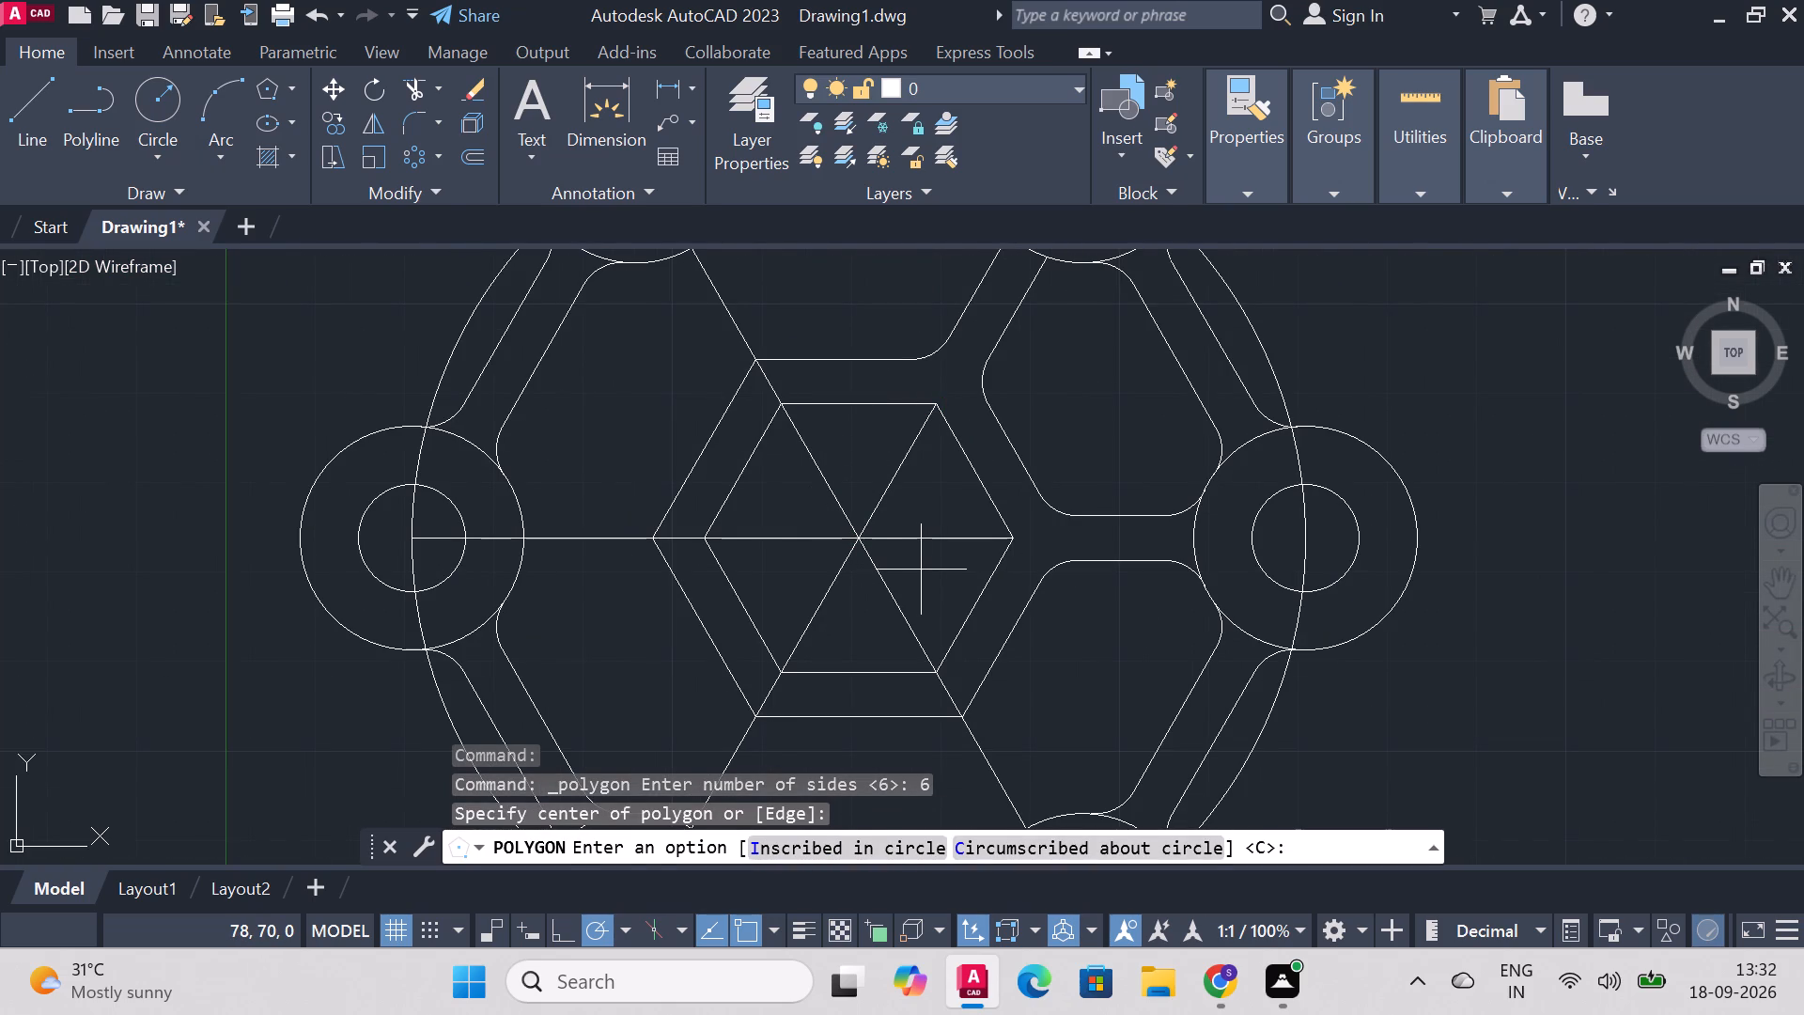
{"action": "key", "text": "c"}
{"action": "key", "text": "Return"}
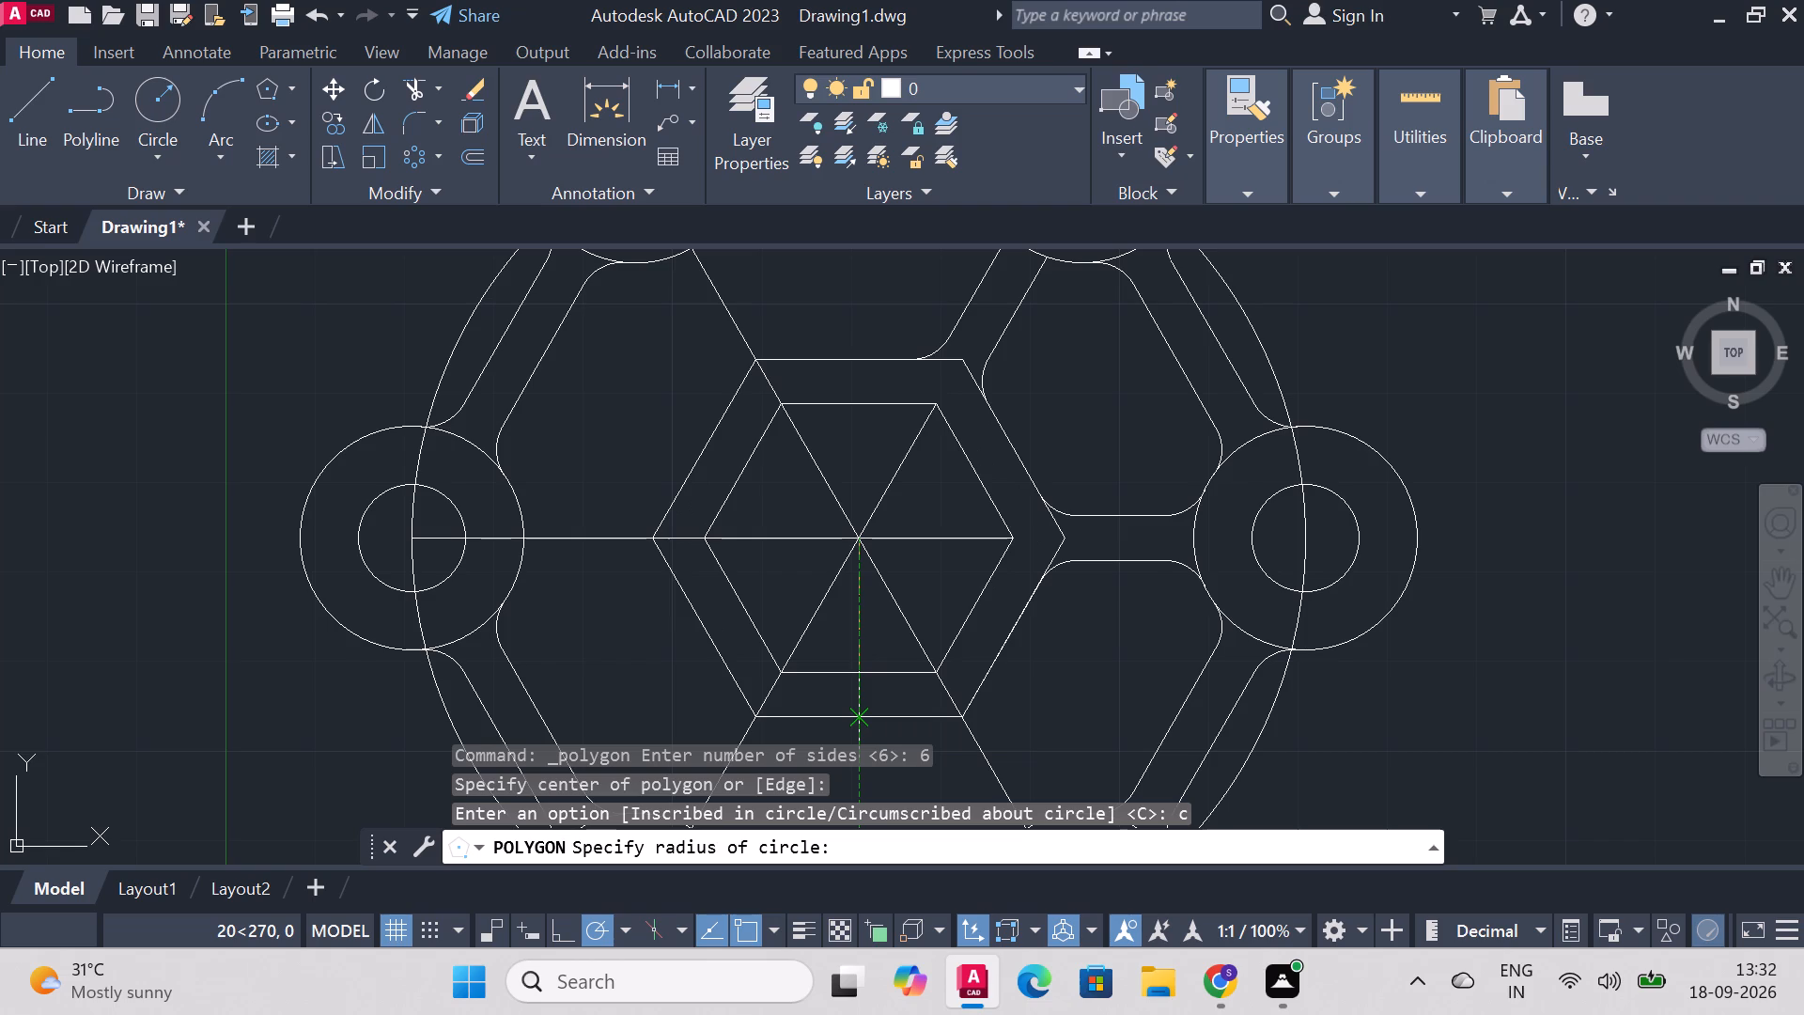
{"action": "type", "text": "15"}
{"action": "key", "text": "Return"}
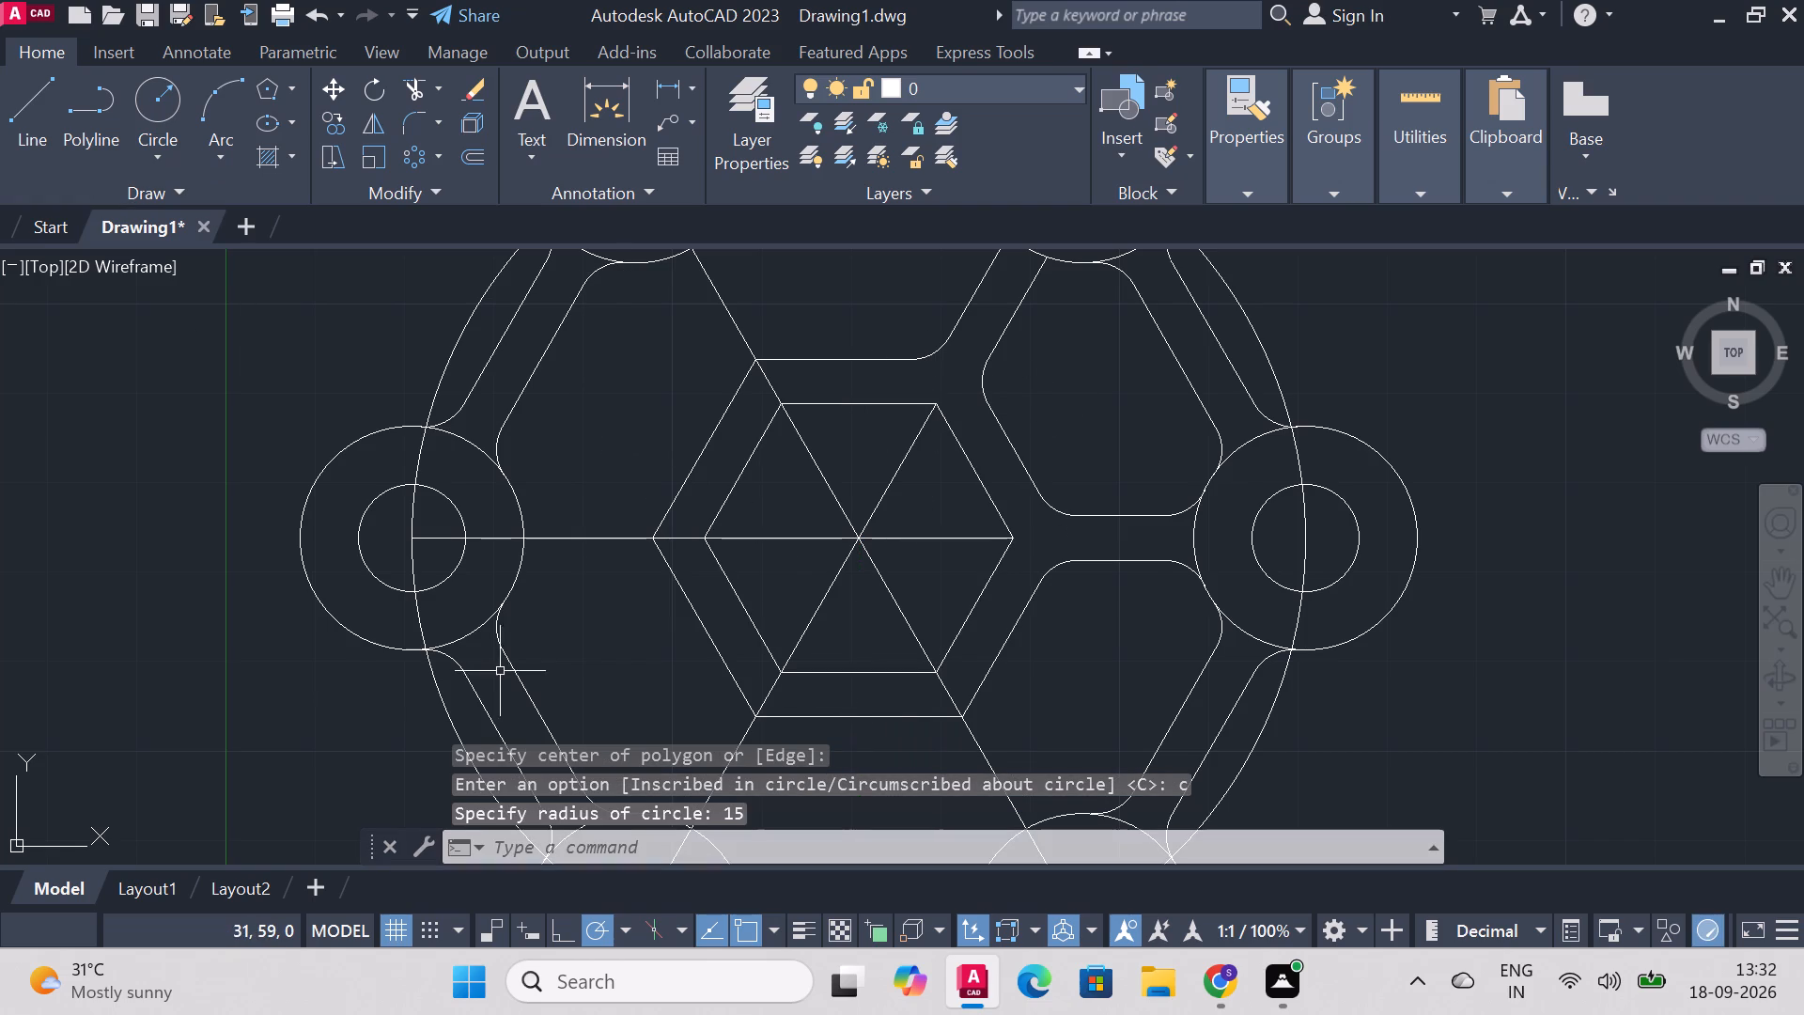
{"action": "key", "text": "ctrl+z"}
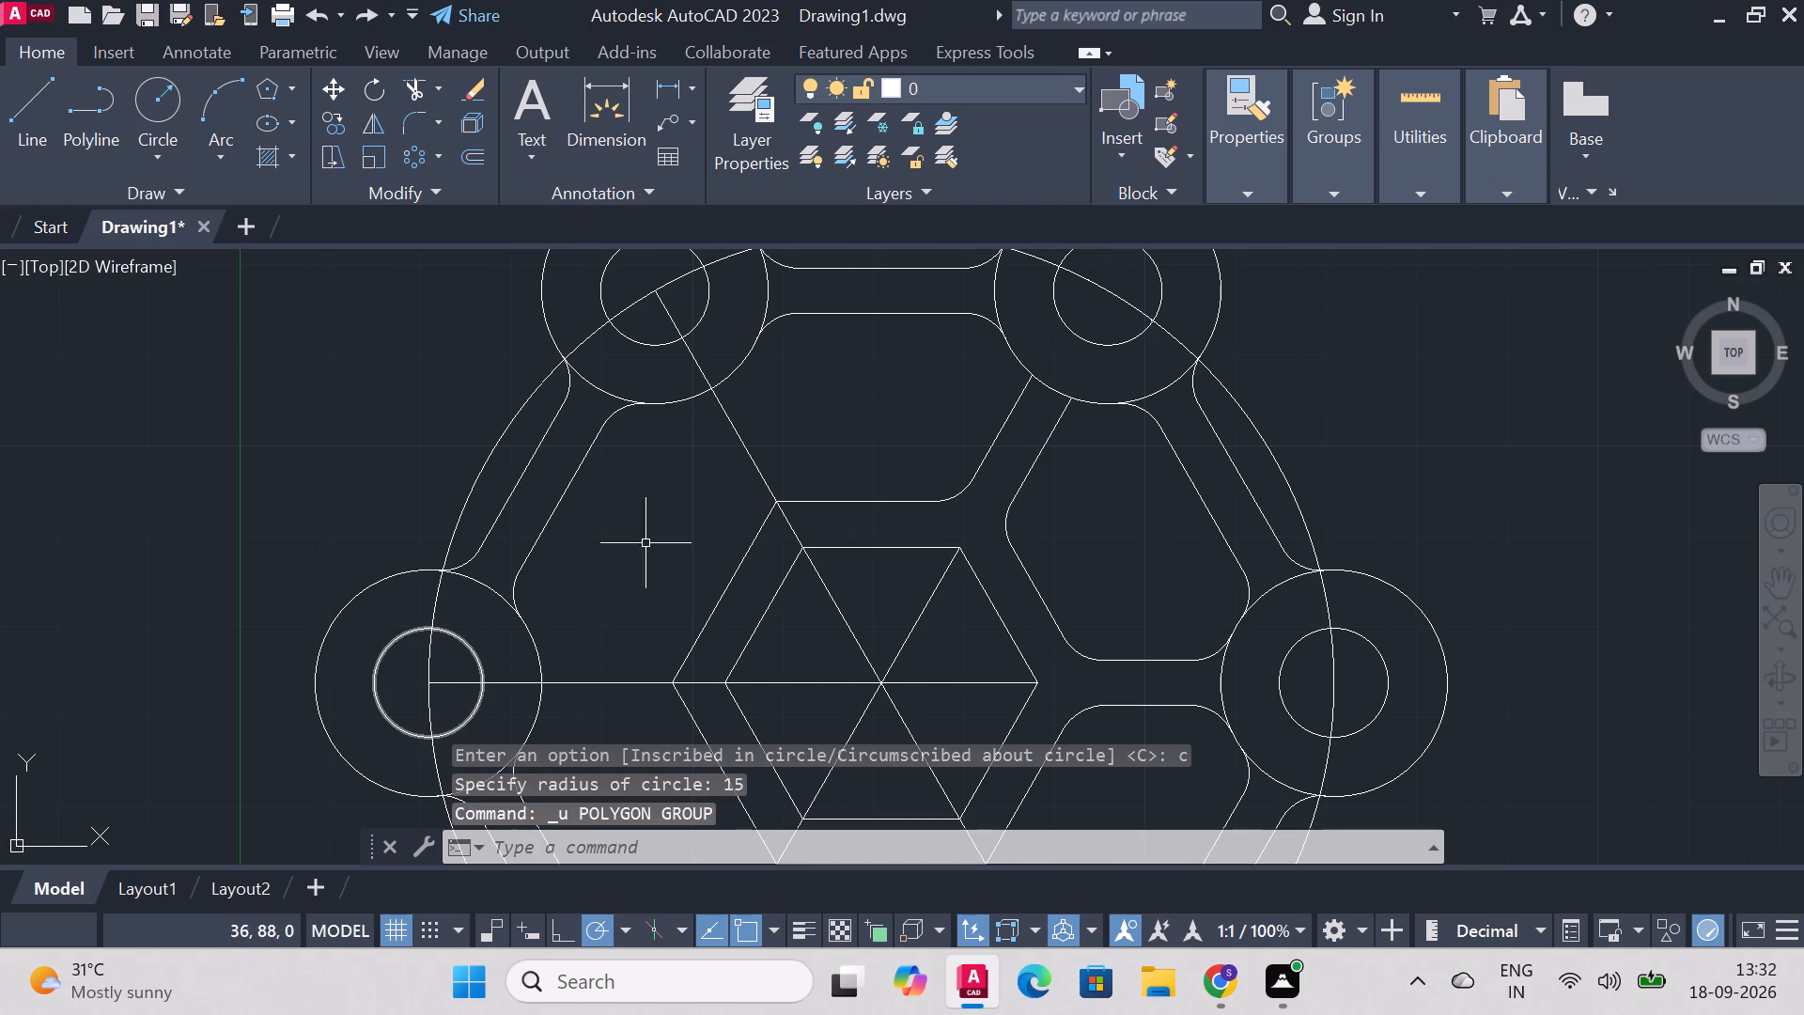
Trim away both lines of the arm to the upper-right circle pair and their fillet arcs beside the outer hexagon.
{"action": "scroll", "coordinate": [1063, 603], "scroll_direction": "down", "scroll_amount": 2}
{"action": "scroll", "coordinate": [1094, 733], "scroll_direction": "up", "scroll_amount": 2}
{"action": "scroll", "coordinate": [1001, 535], "scroll_direction": "down", "scroll_amount": 1}
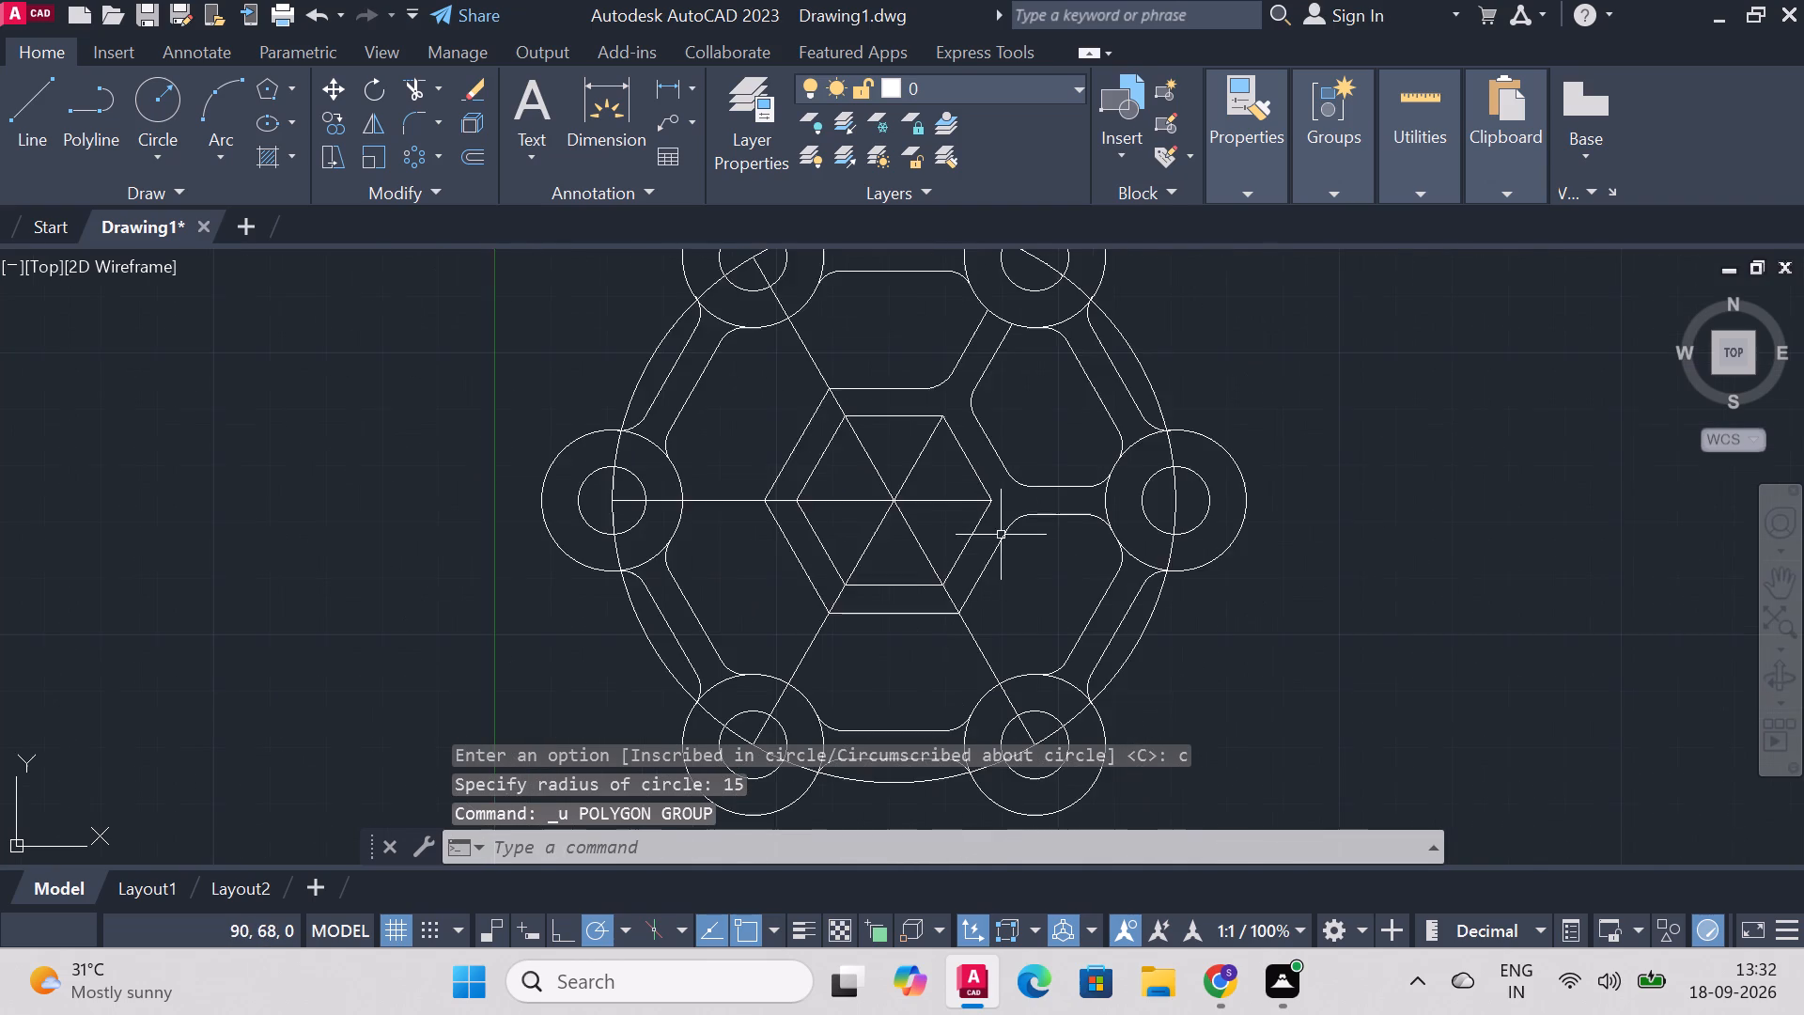
{"action": "scroll", "coordinate": [931, 611], "scroll_direction": "up", "scroll_amount": 1}
{"action": "scroll", "coordinate": [930, 395], "scroll_direction": "up", "scroll_amount": 1}
{"action": "scroll", "coordinate": [868, 367], "scroll_direction": "down", "scroll_amount": 1}
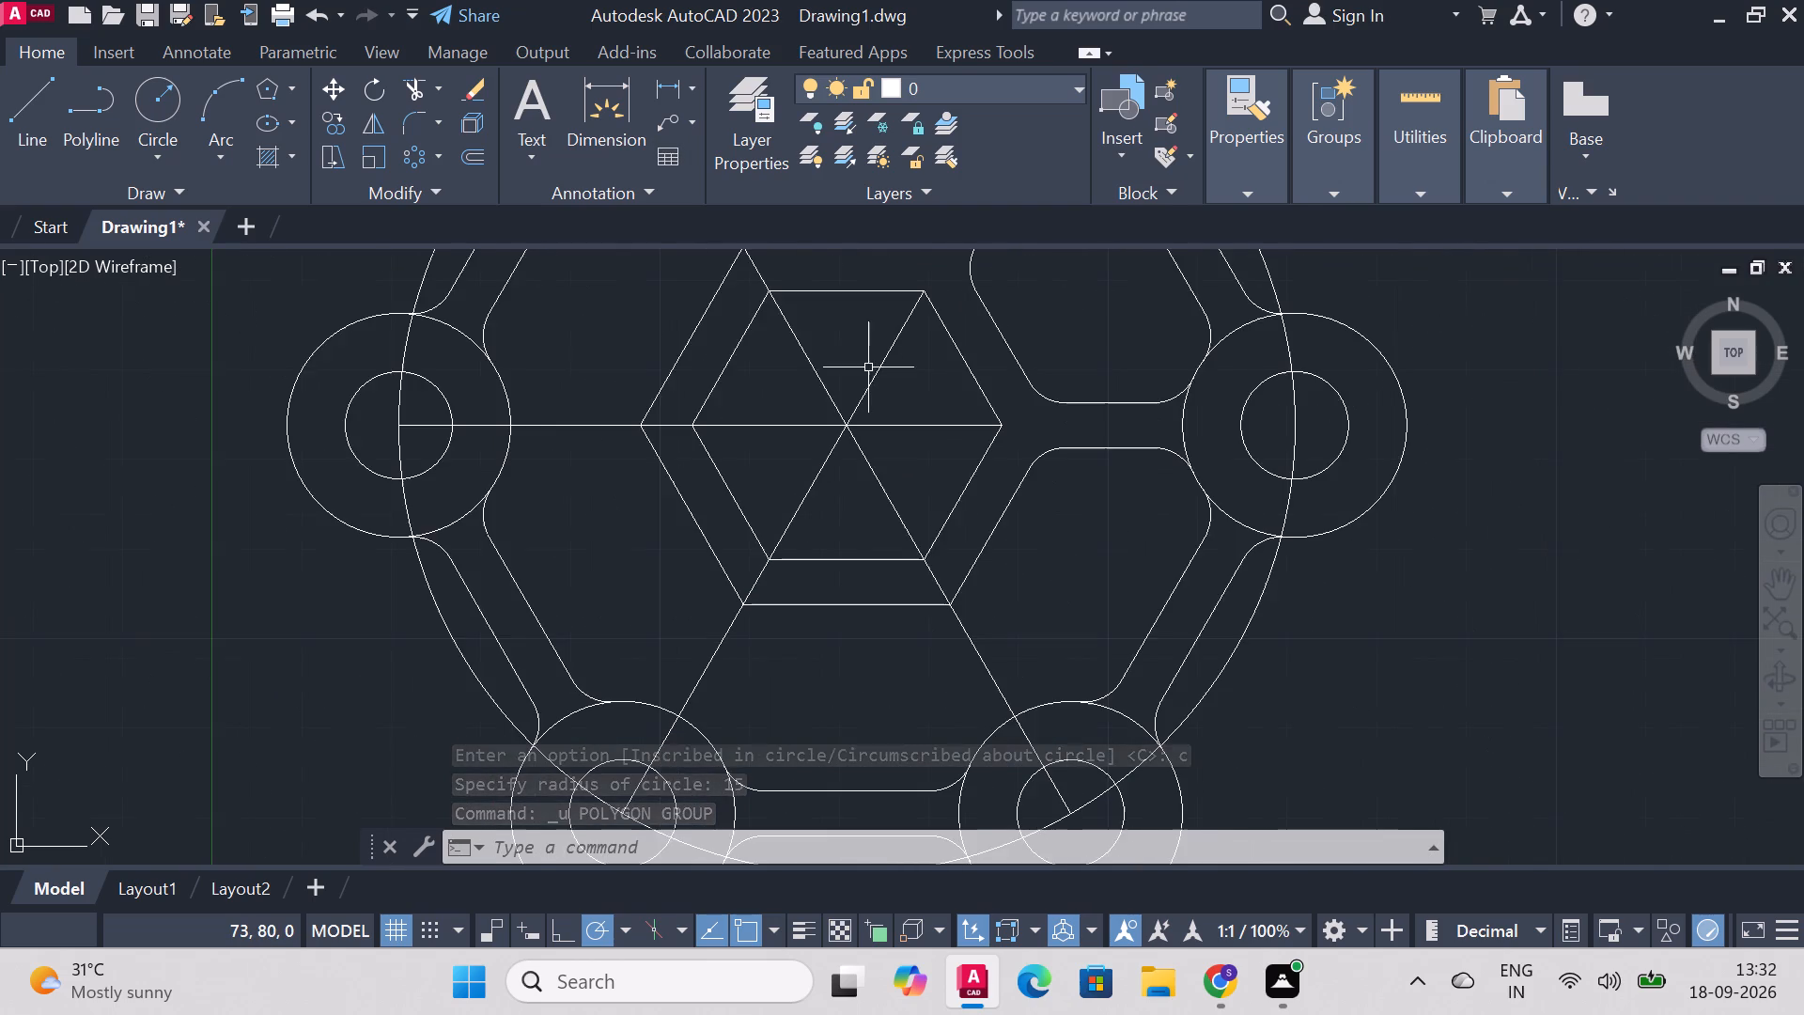
{"action": "scroll", "coordinate": [862, 338], "scroll_direction": "down", "scroll_amount": 3}
{"action": "scroll", "coordinate": [863, 311], "scroll_direction": "up", "scroll_amount": 2}
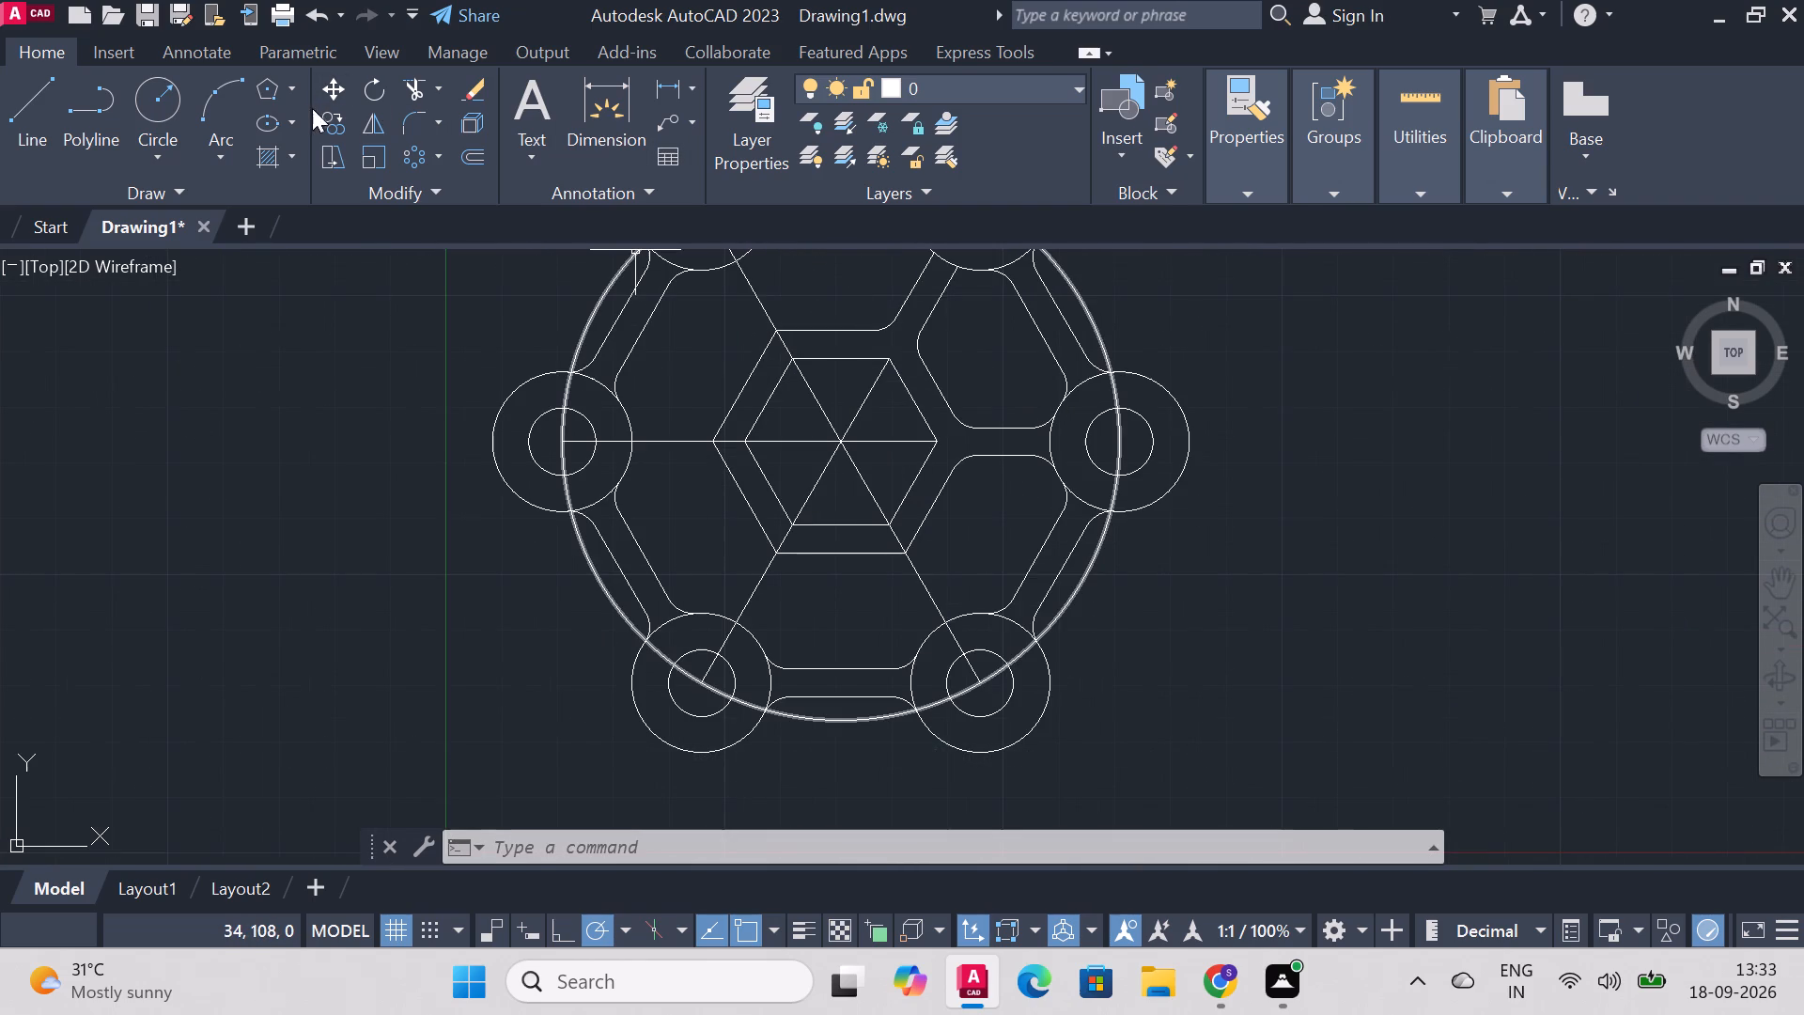
{"action": "left_click", "coordinate": [412, 86]}
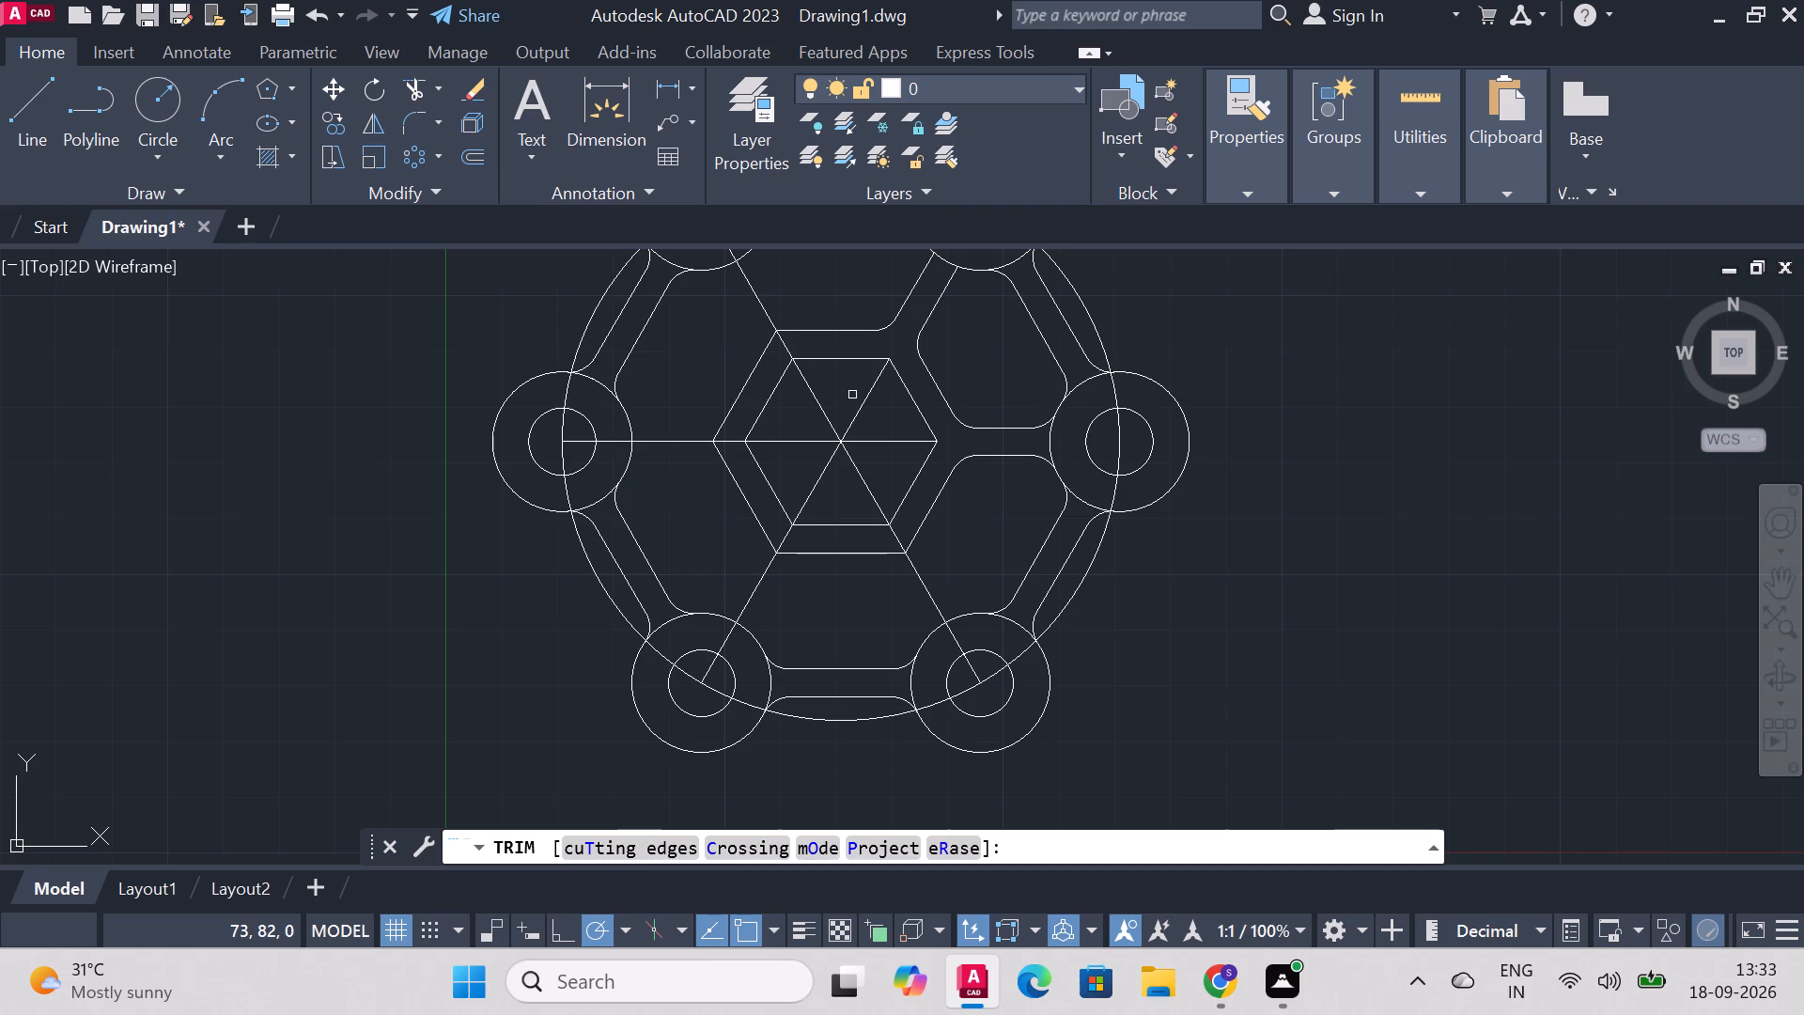
{"action": "left_click", "coordinate": [925, 317]}
{"action": "left_click", "coordinate": [911, 293]}
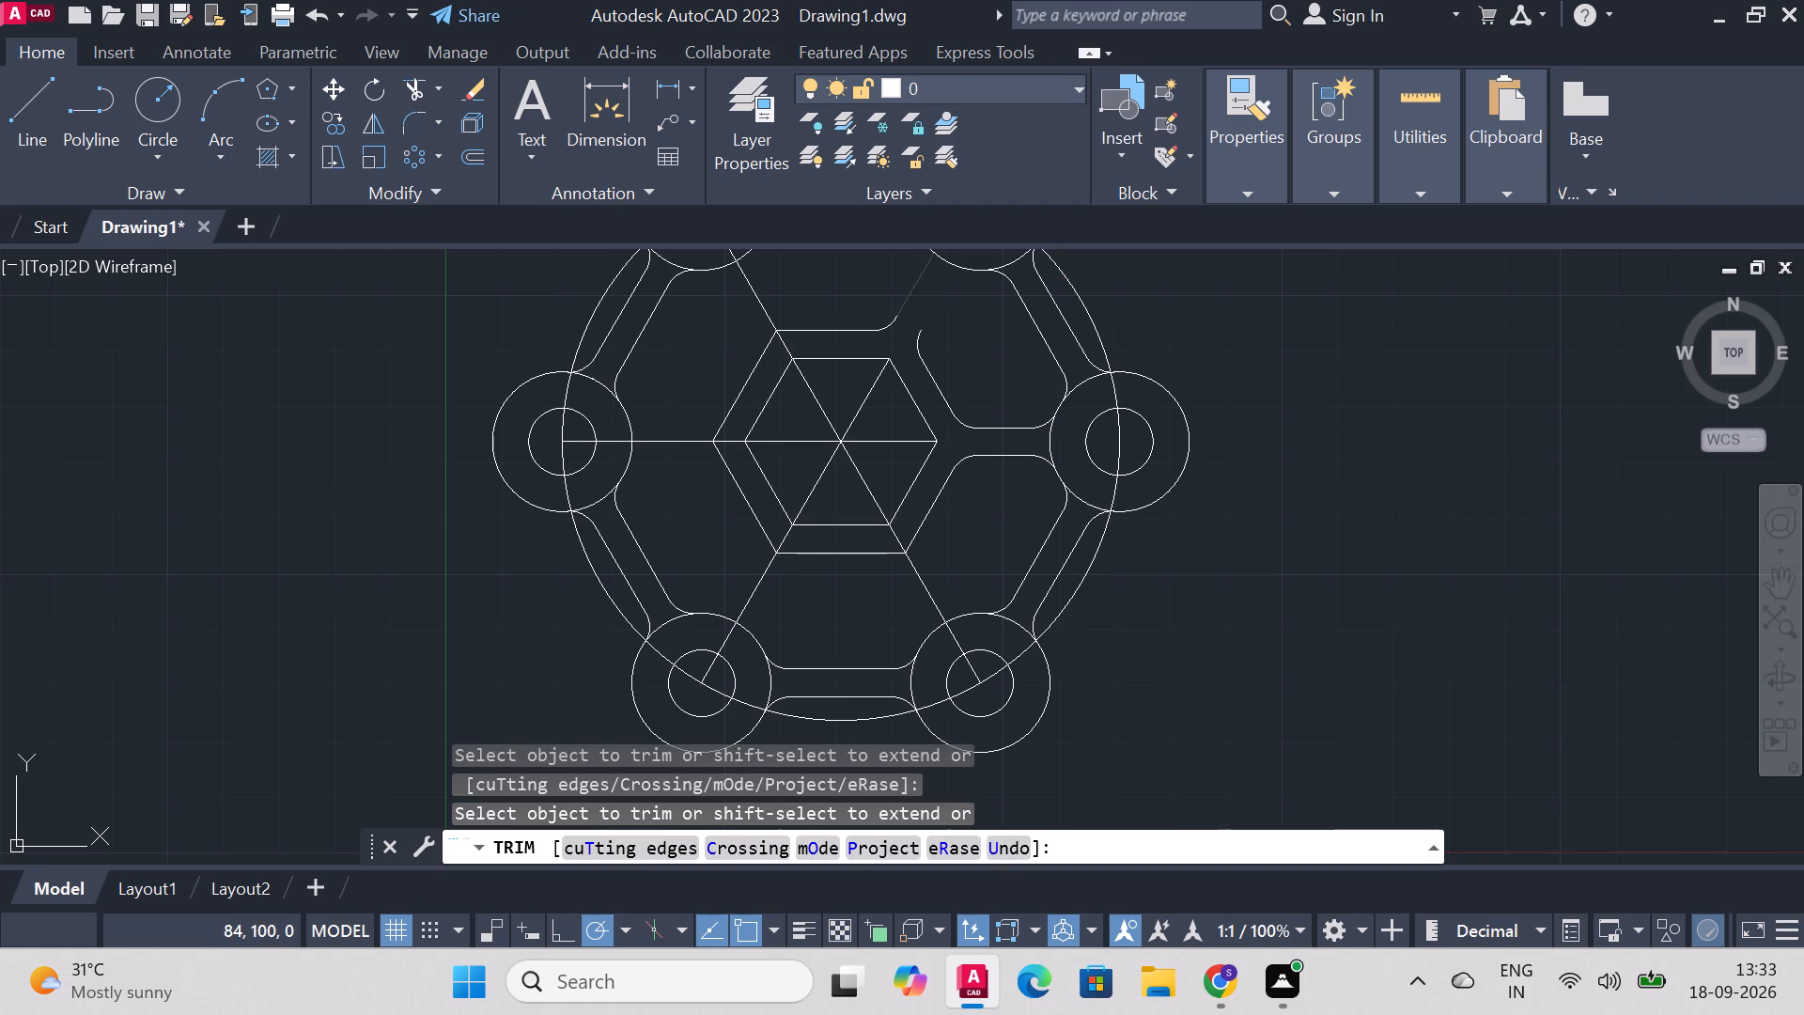
{"action": "left_click", "coordinate": [922, 338]}
{"action": "left_click", "coordinate": [898, 322]}
{"action": "scroll", "coordinate": [941, 311], "scroll_direction": "down", "scroll_amount": 1}
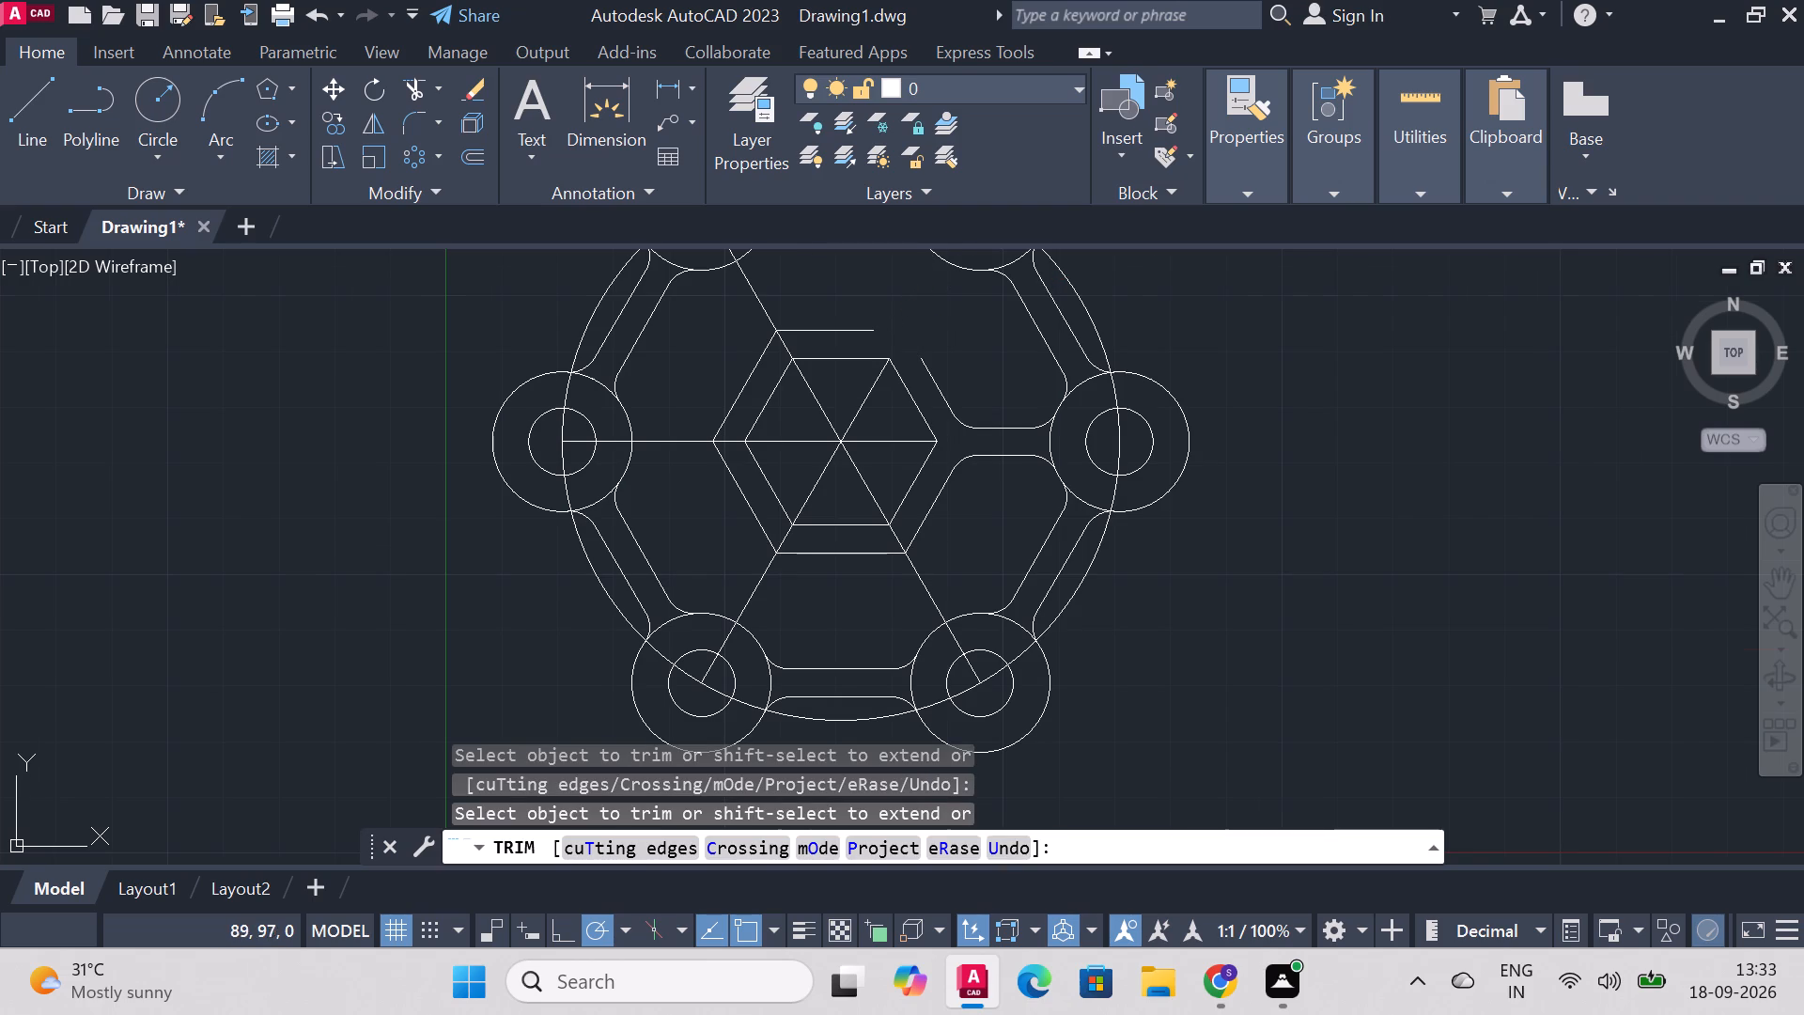
{"action": "scroll", "coordinate": [941, 311], "scroll_direction": "down", "scroll_amount": 1}
{"action": "scroll", "coordinate": [929, 219], "scroll_direction": "up", "scroll_amount": 1}
{"action": "scroll", "coordinate": [1124, 289], "scroll_direction": "down", "scroll_amount": 2}
{"action": "scroll", "coordinate": [1107, 253], "scroll_direction": "up", "scroll_amount": 3}
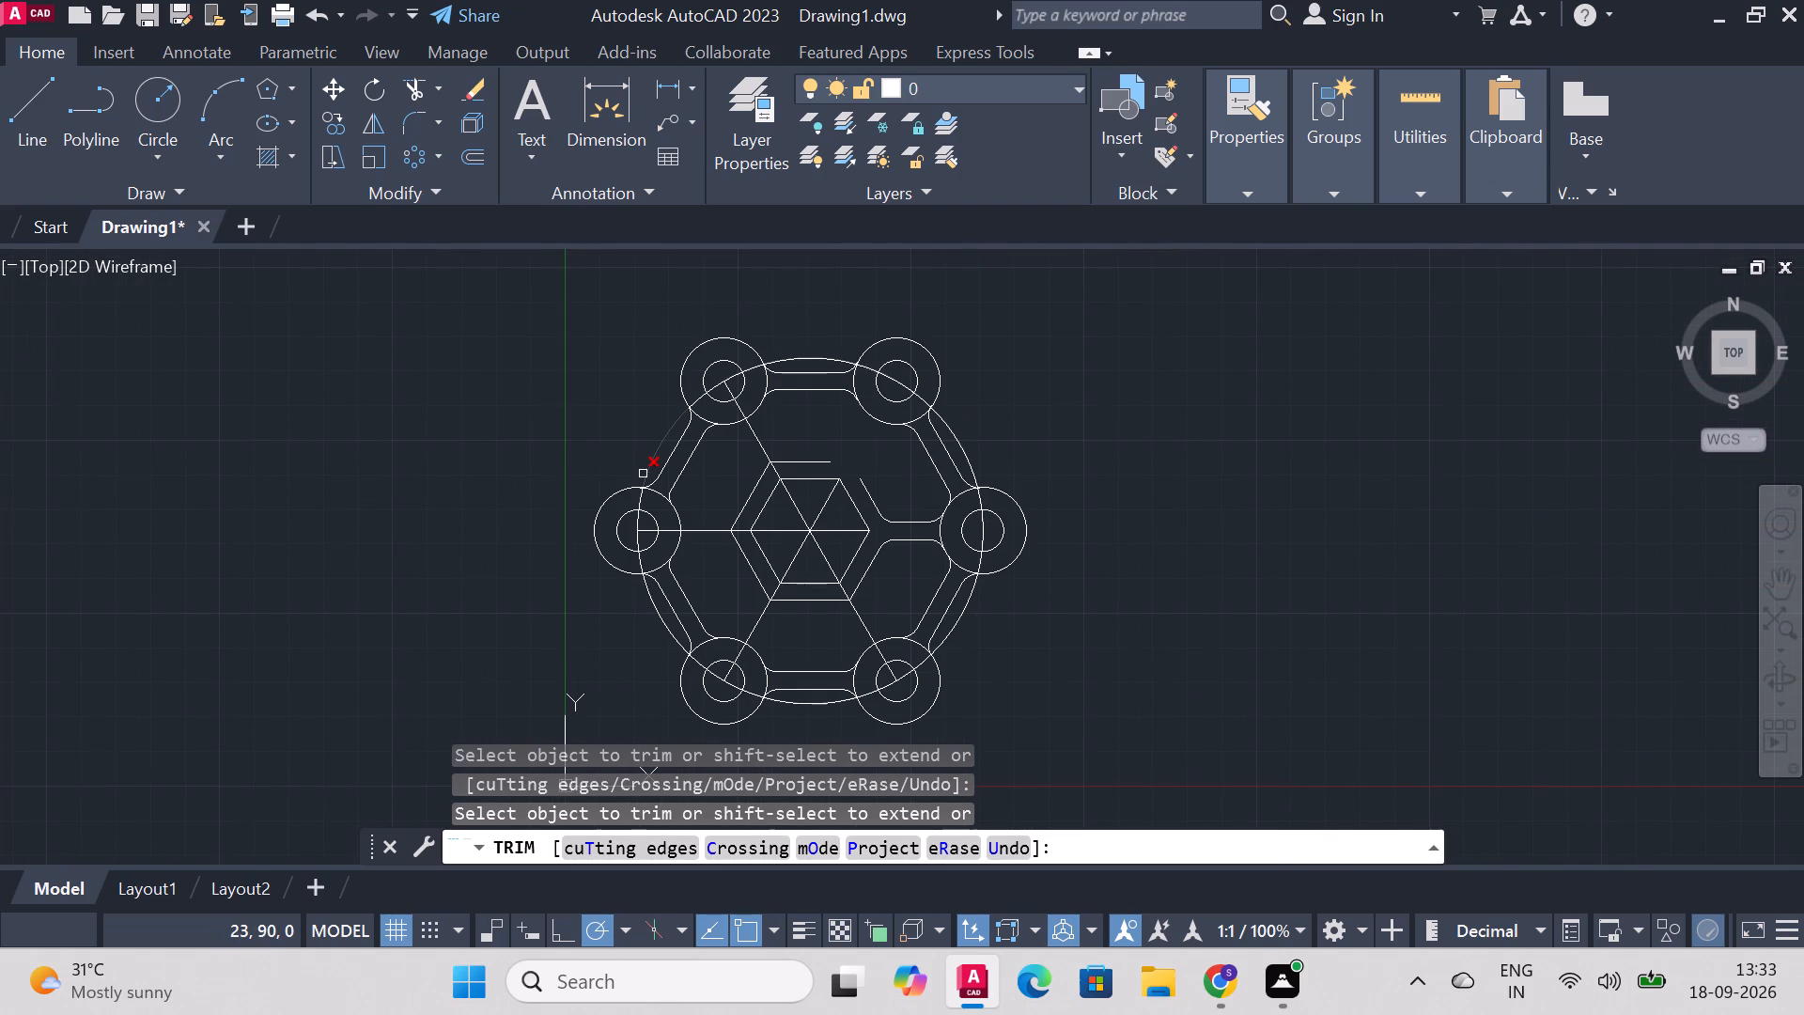
{"action": "scroll", "coordinate": [1156, 374], "scroll_direction": "down", "scroll_amount": 2}
{"action": "scroll", "coordinate": [1221, 434], "scroll_direction": "up", "scroll_amount": 2}
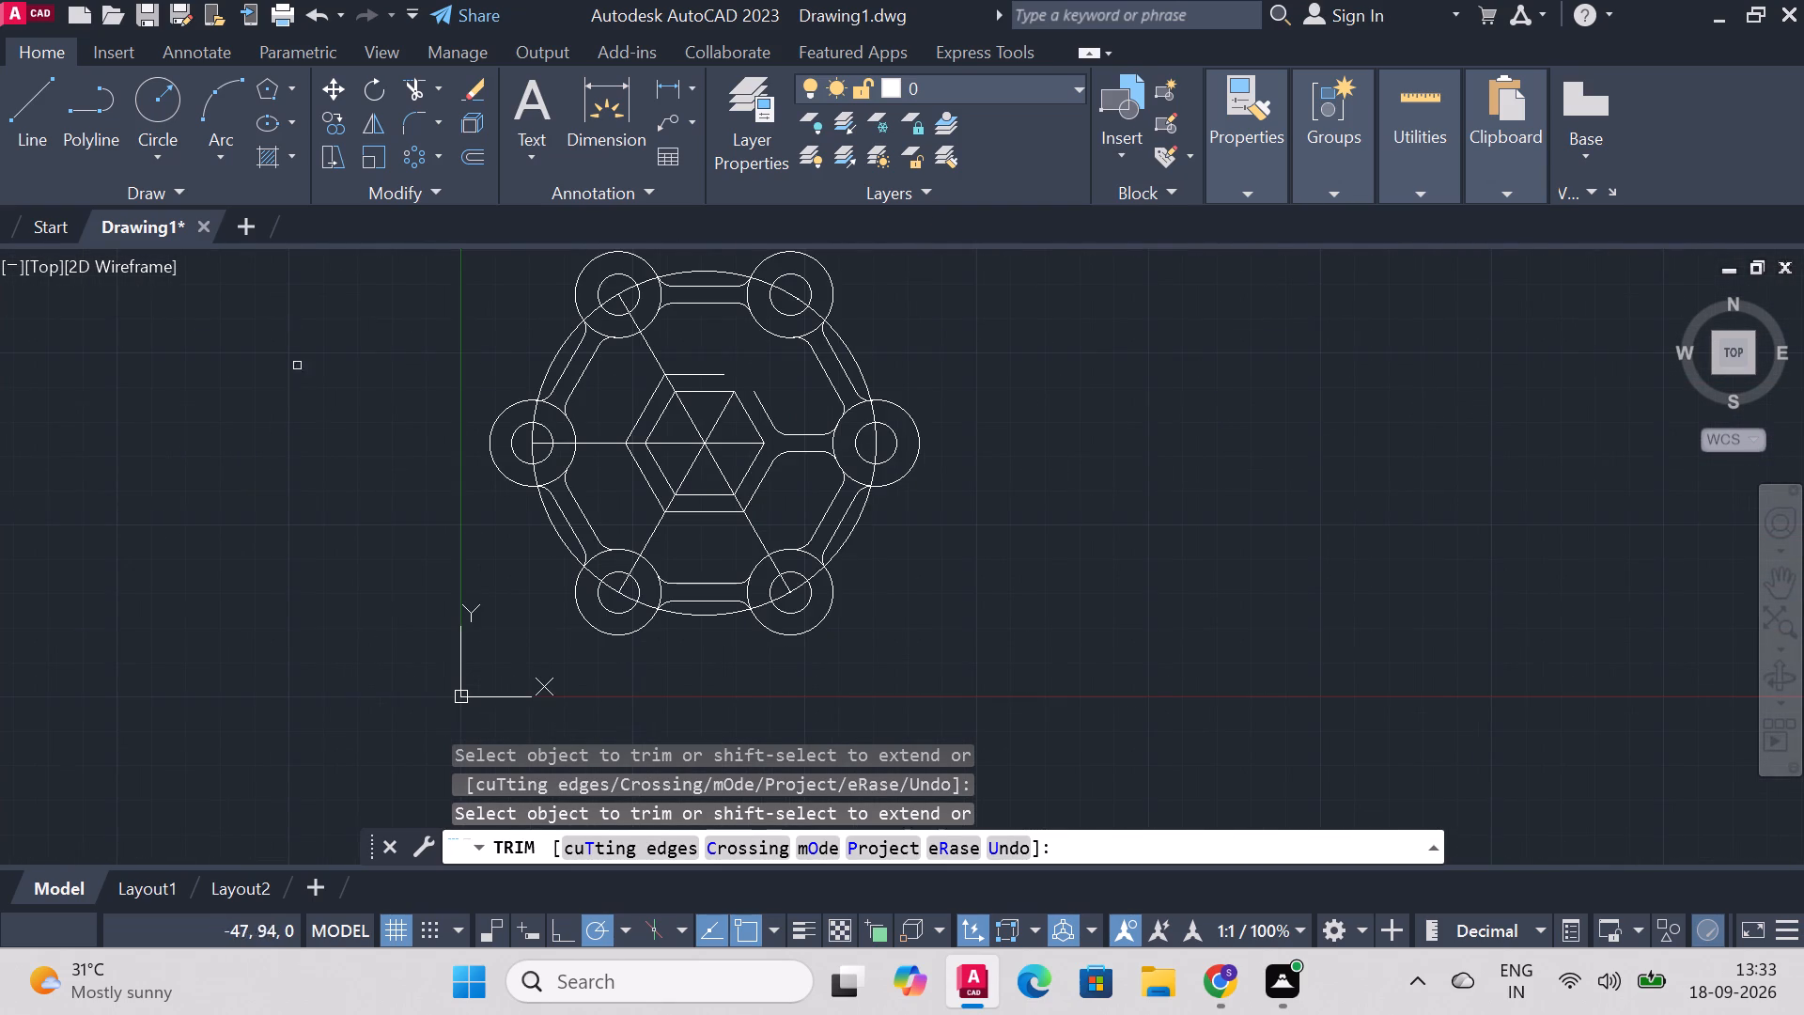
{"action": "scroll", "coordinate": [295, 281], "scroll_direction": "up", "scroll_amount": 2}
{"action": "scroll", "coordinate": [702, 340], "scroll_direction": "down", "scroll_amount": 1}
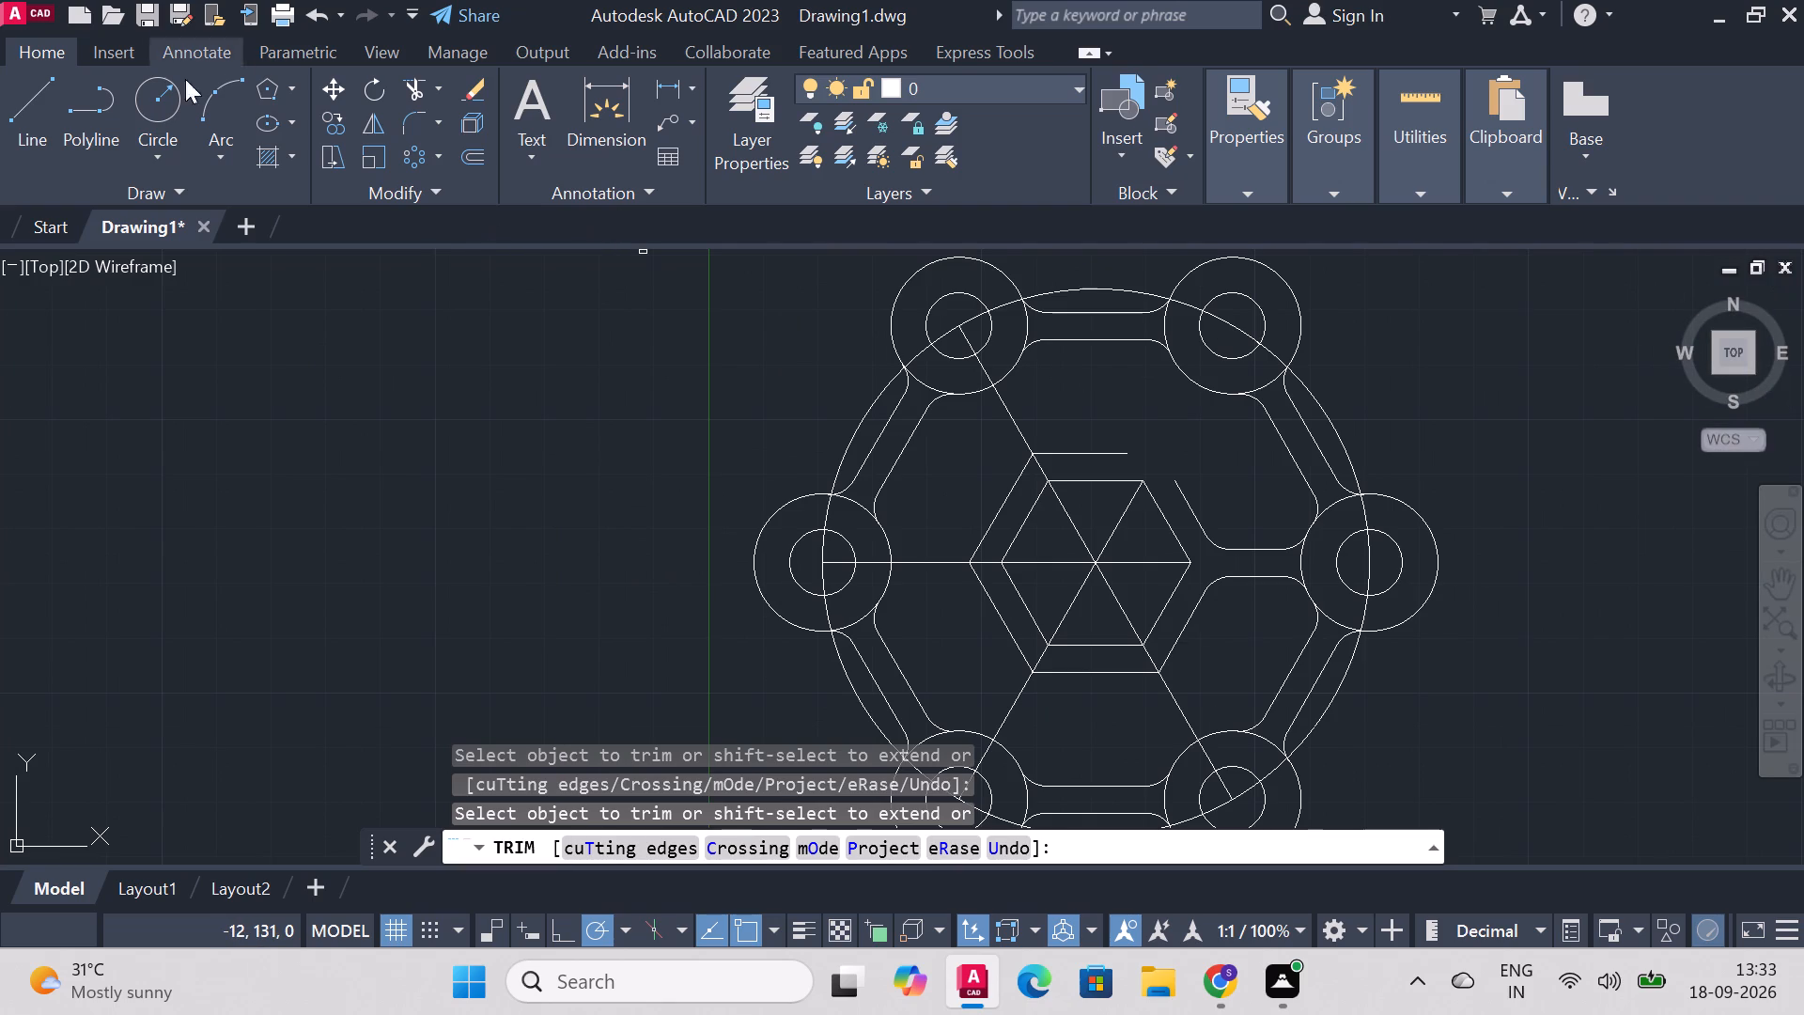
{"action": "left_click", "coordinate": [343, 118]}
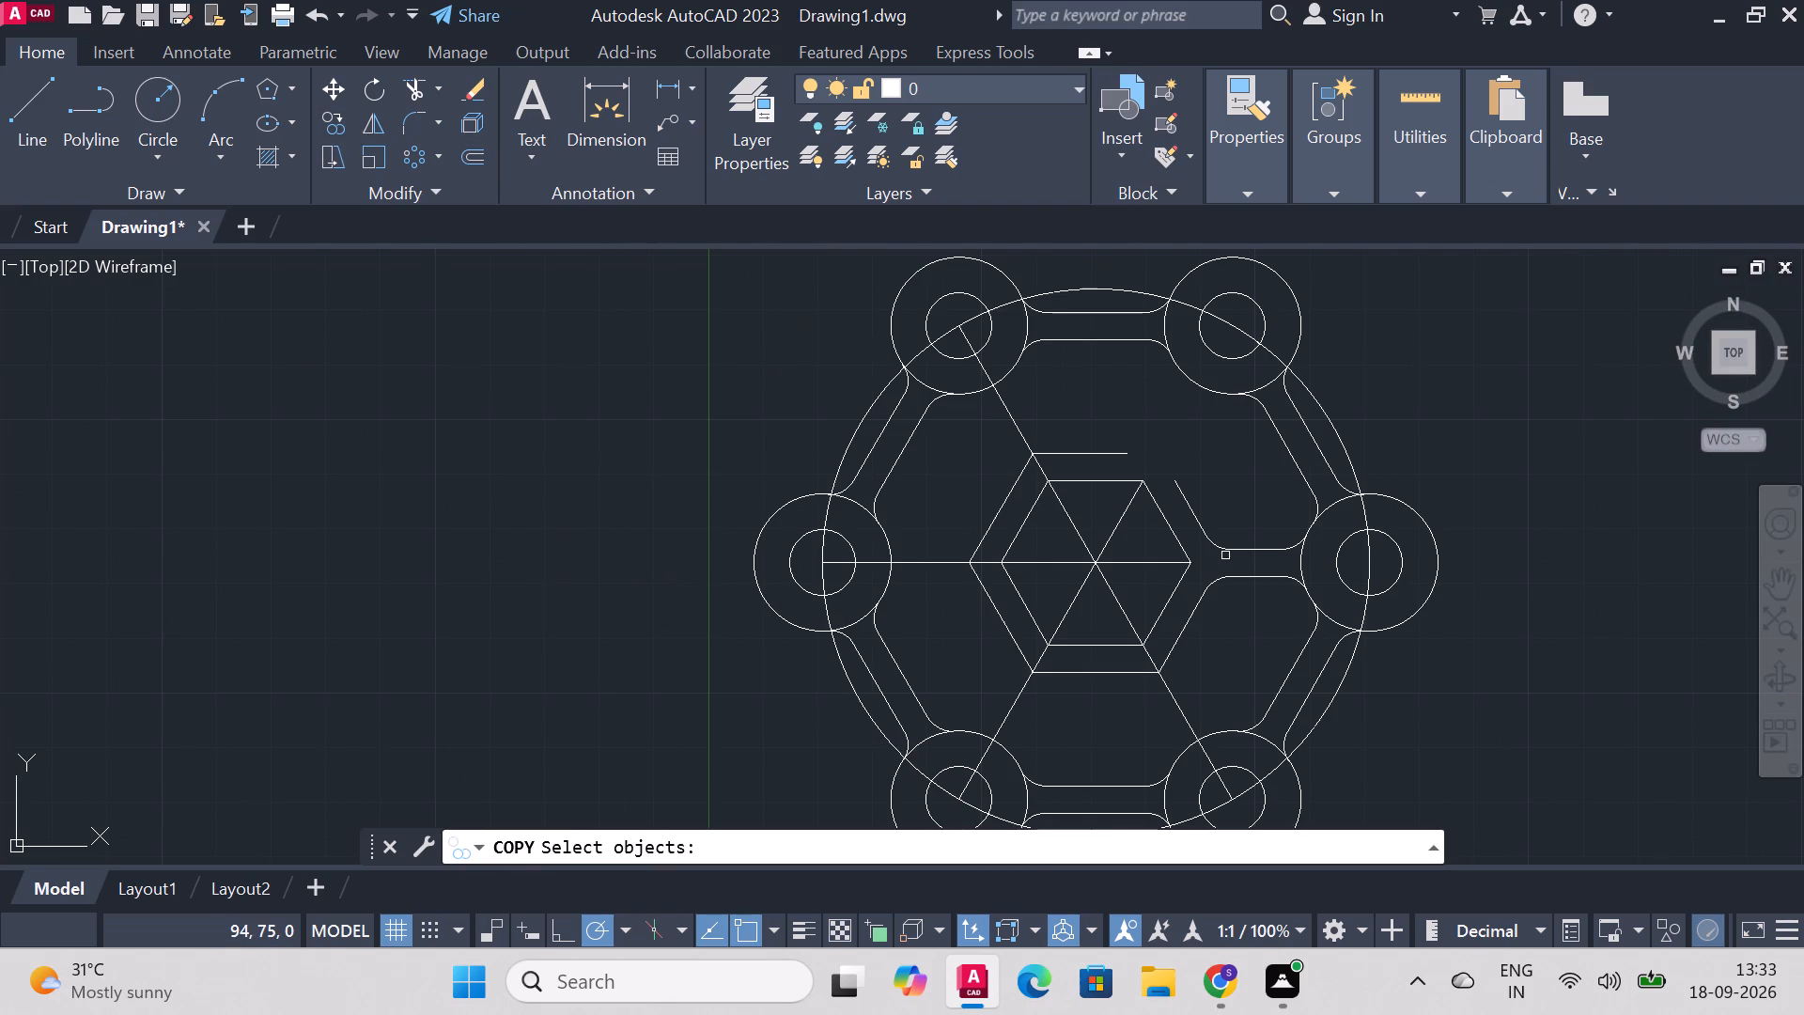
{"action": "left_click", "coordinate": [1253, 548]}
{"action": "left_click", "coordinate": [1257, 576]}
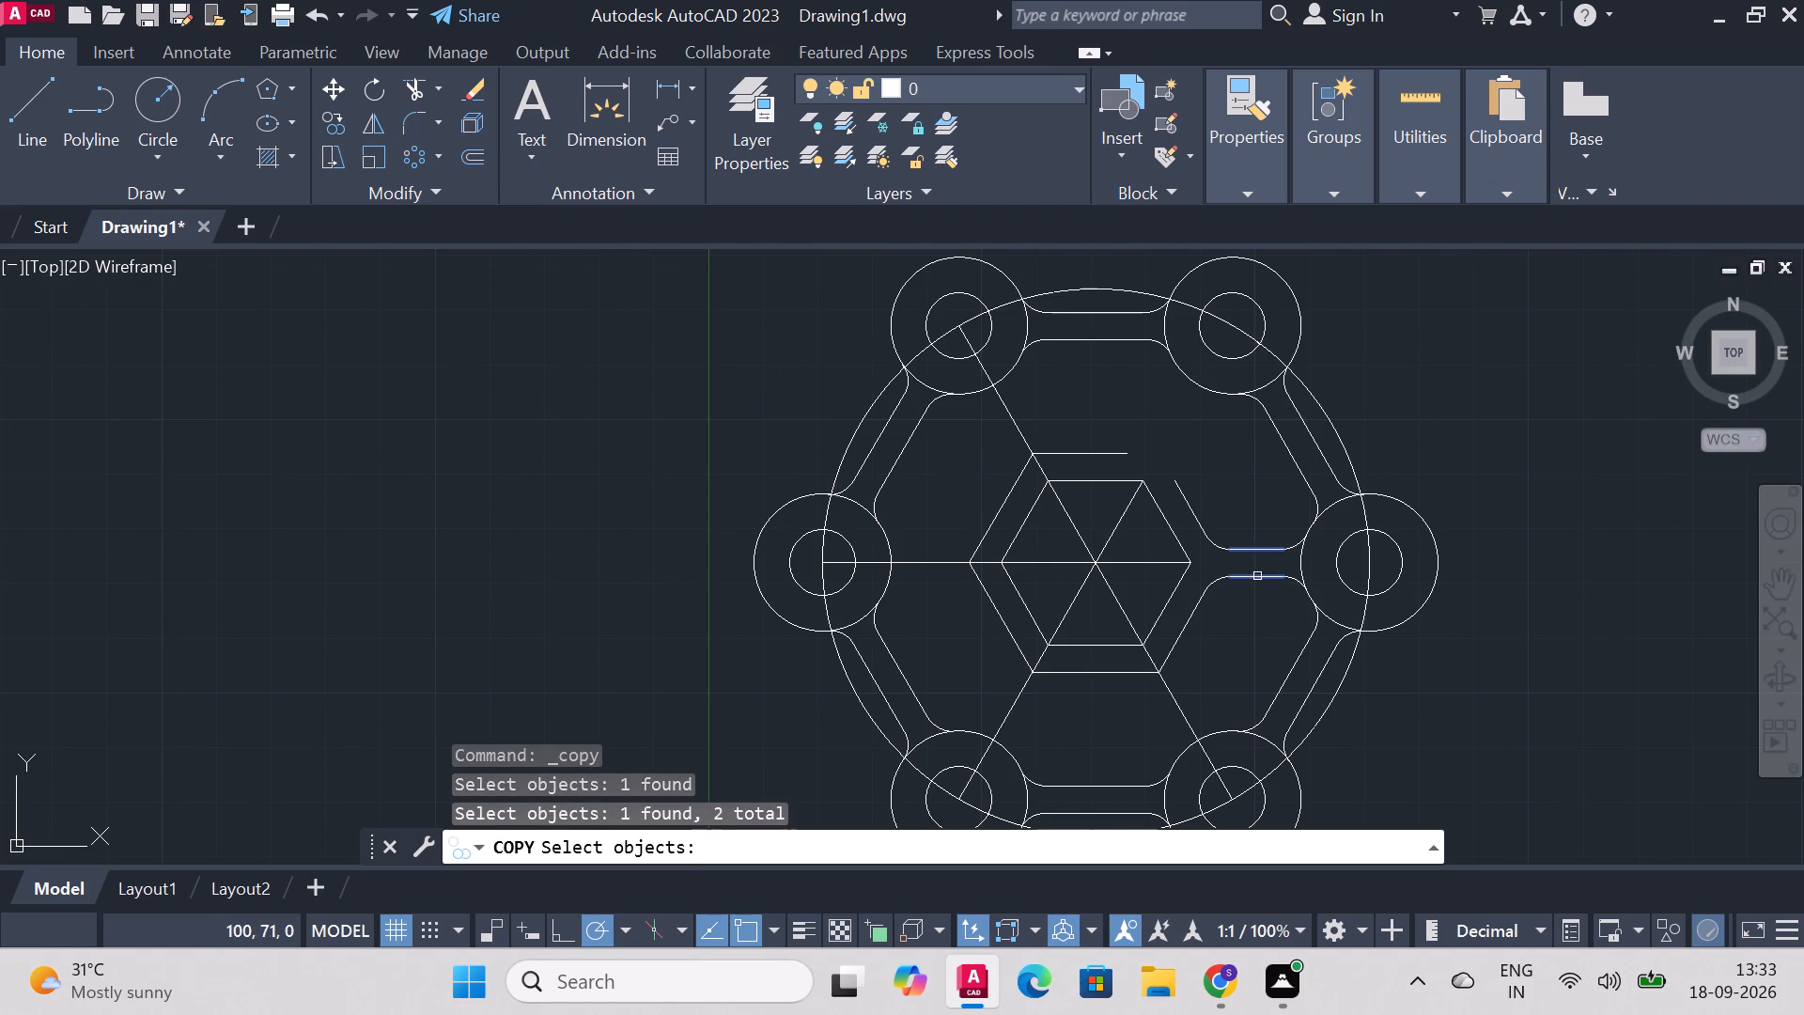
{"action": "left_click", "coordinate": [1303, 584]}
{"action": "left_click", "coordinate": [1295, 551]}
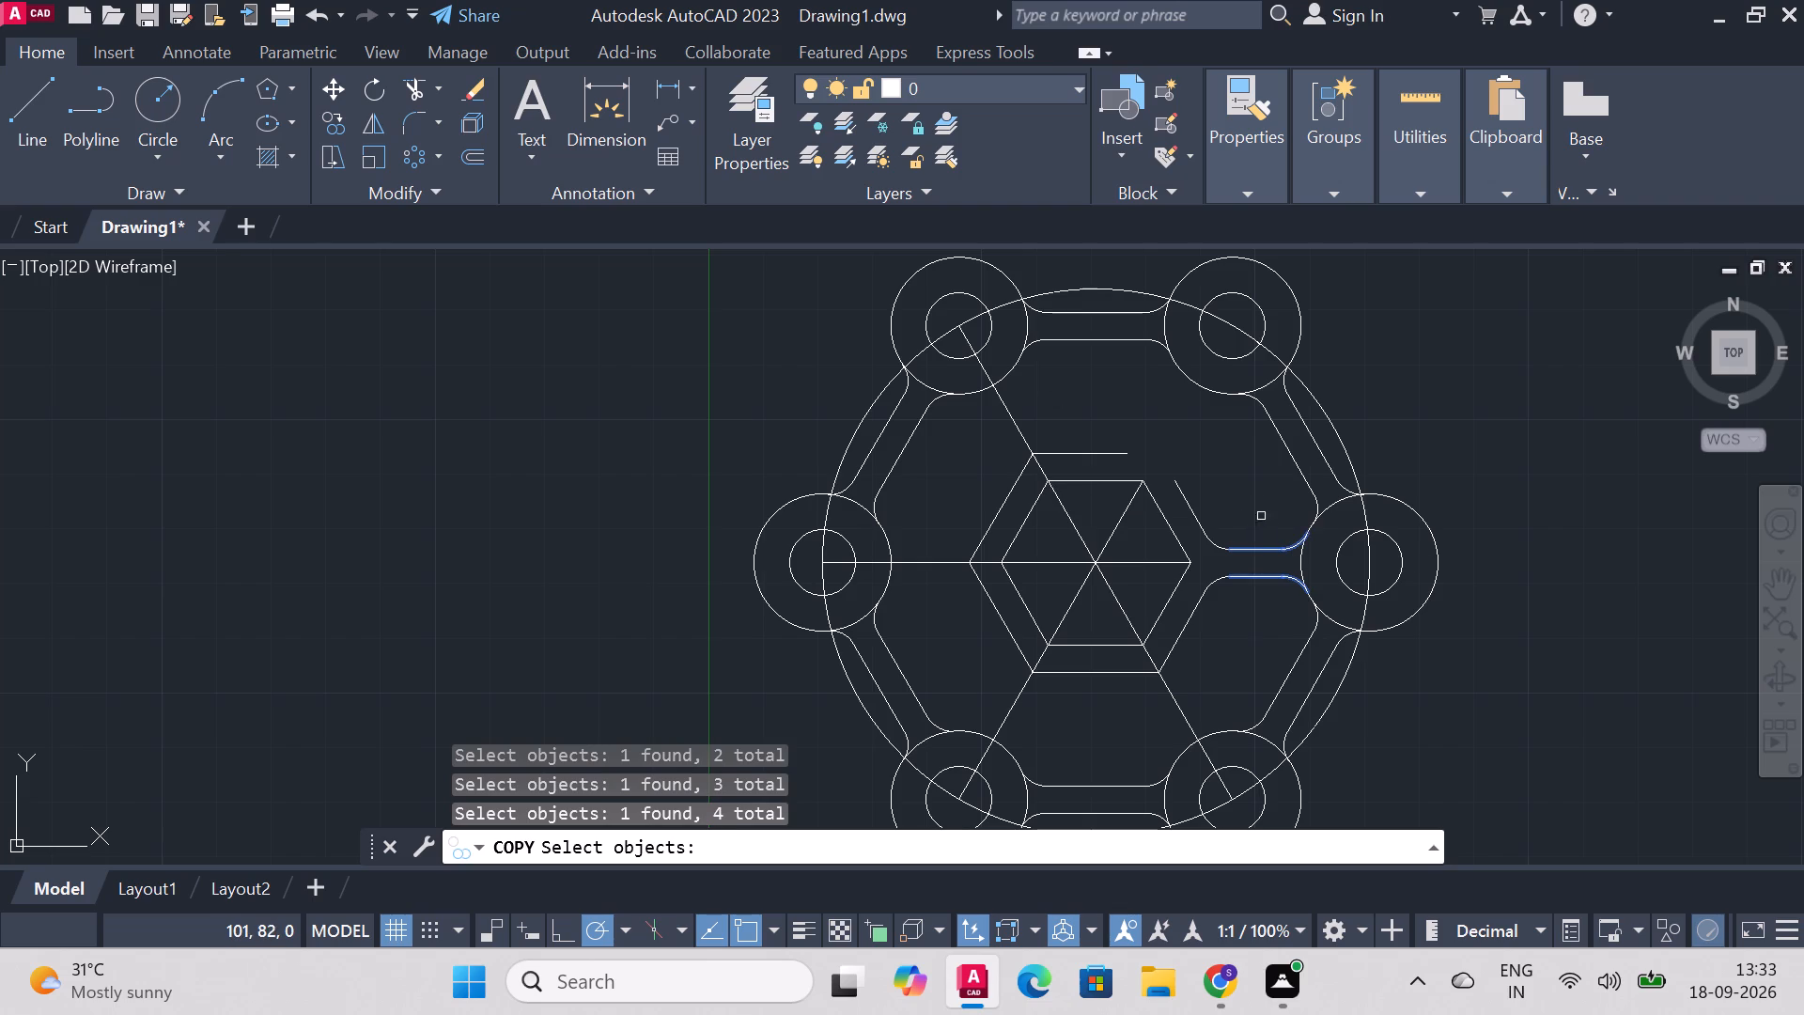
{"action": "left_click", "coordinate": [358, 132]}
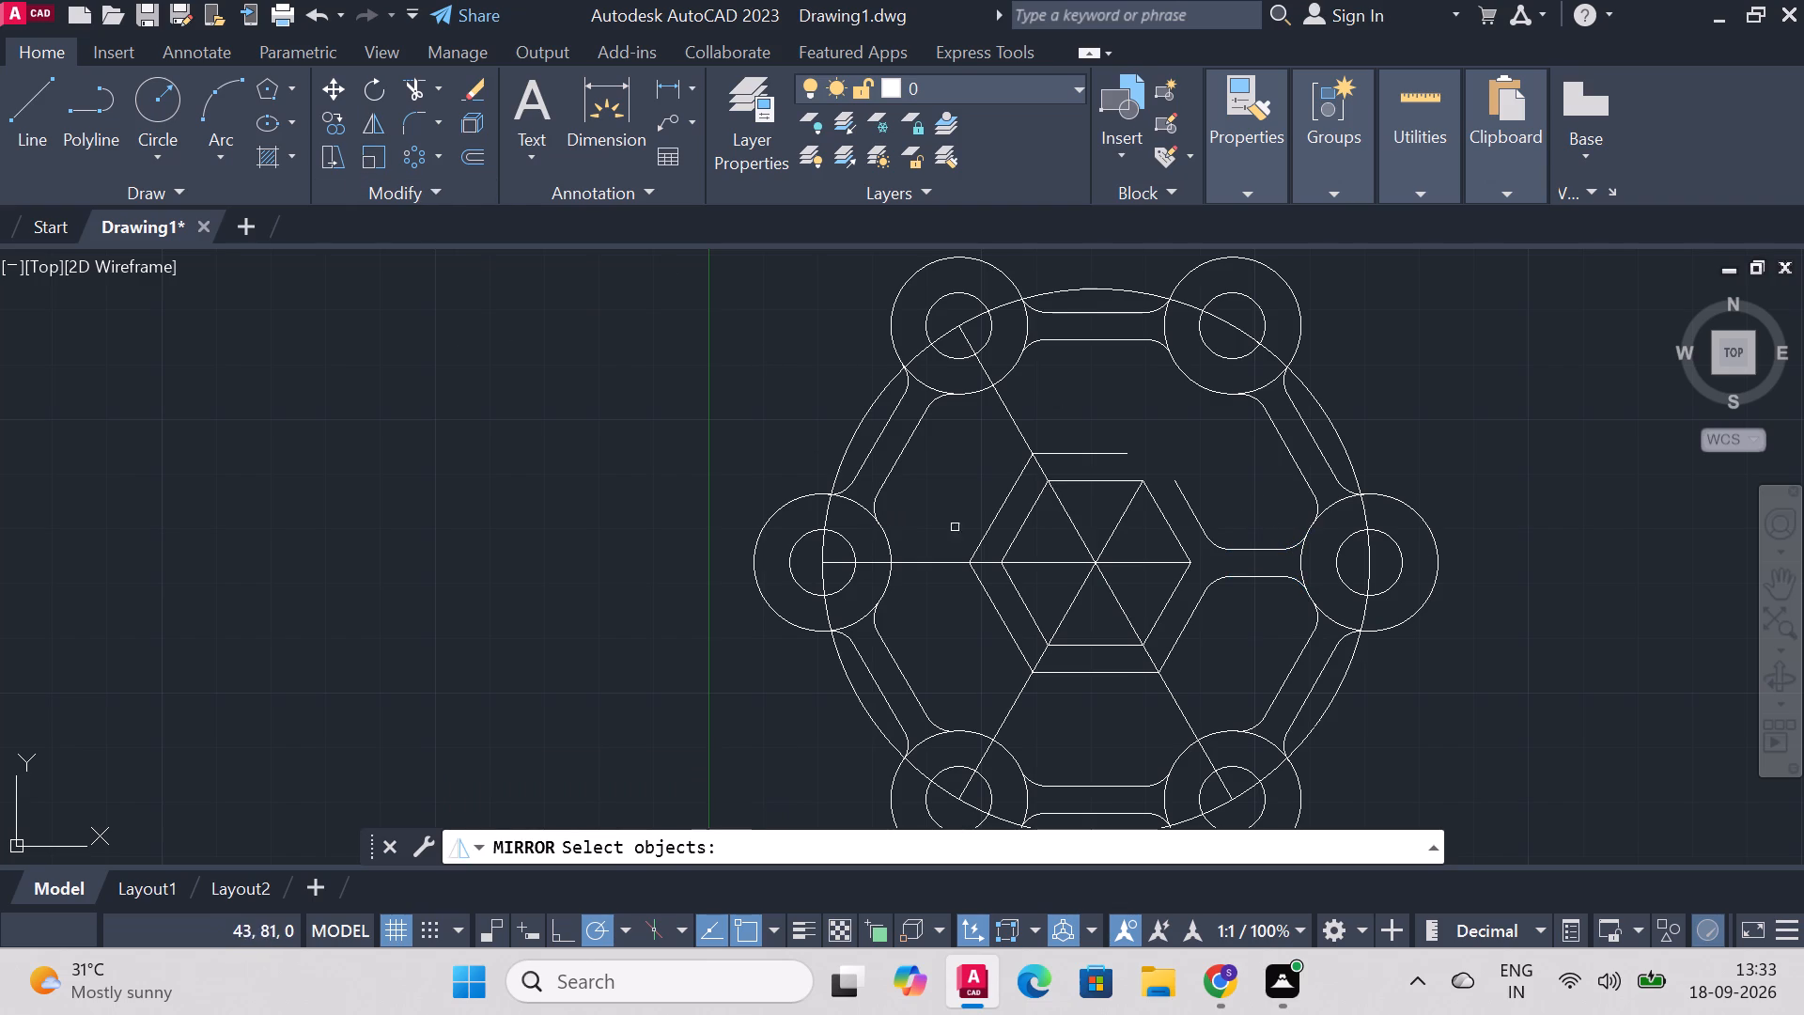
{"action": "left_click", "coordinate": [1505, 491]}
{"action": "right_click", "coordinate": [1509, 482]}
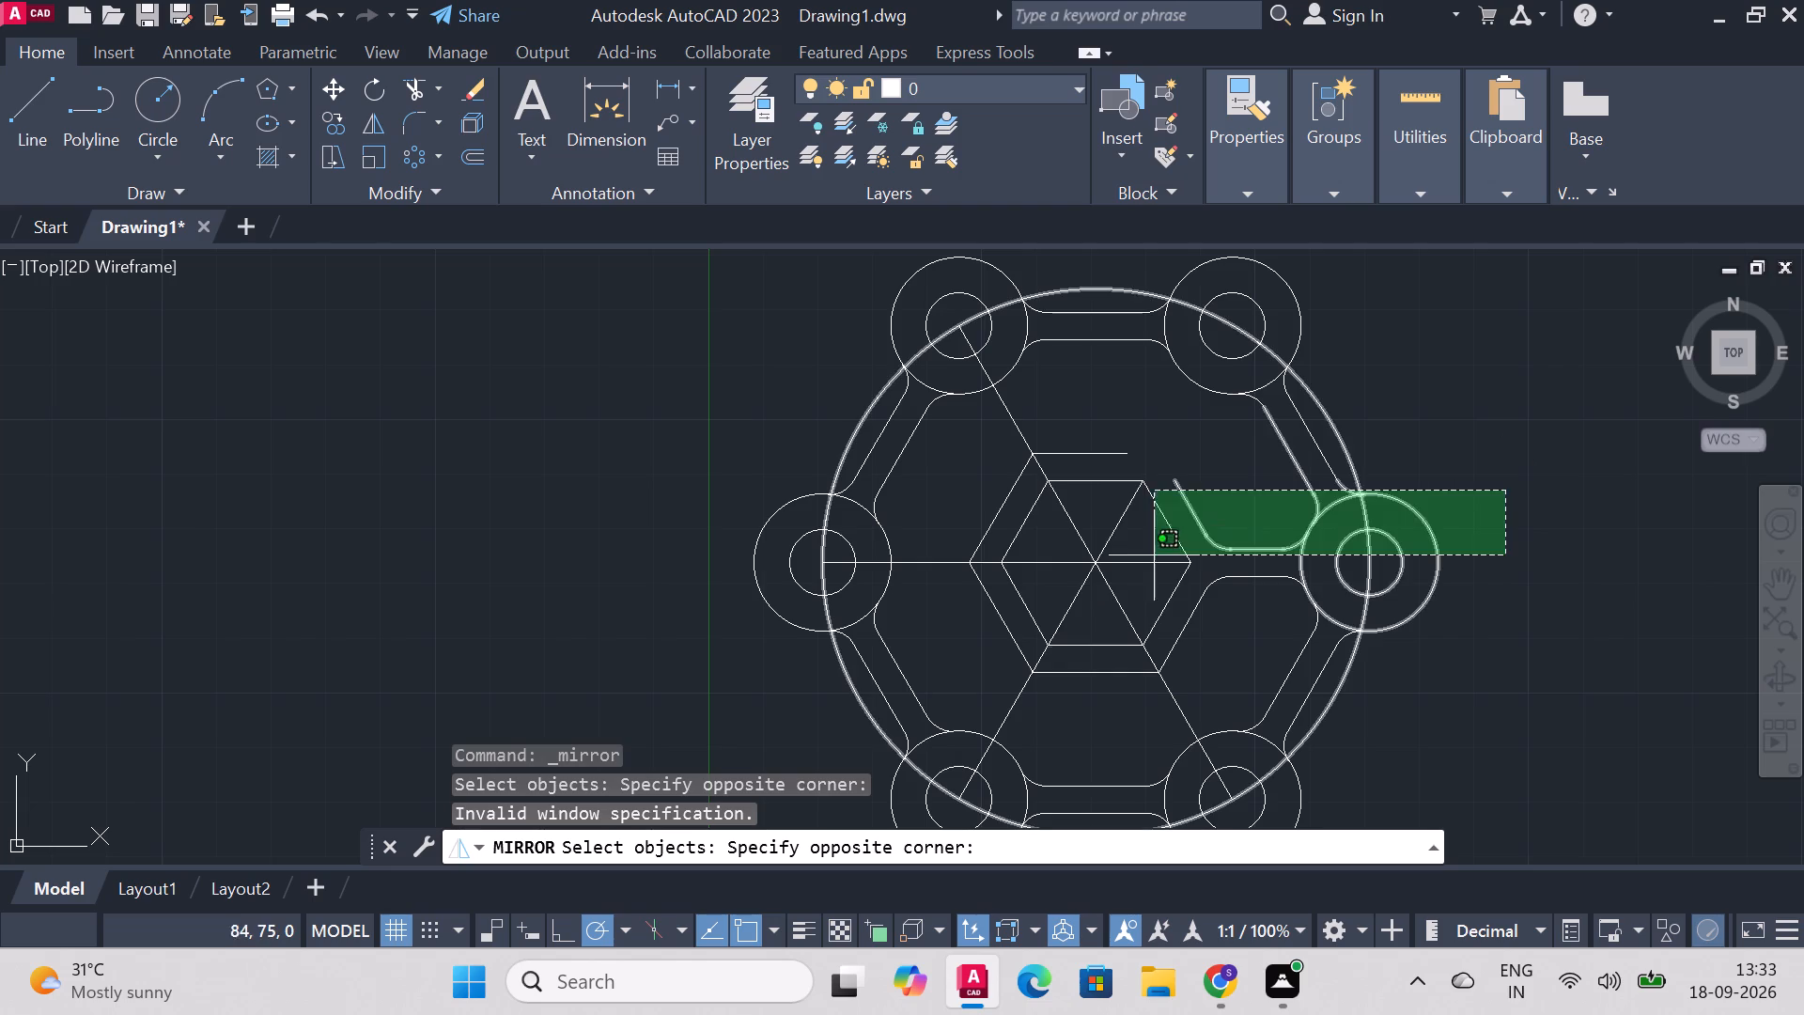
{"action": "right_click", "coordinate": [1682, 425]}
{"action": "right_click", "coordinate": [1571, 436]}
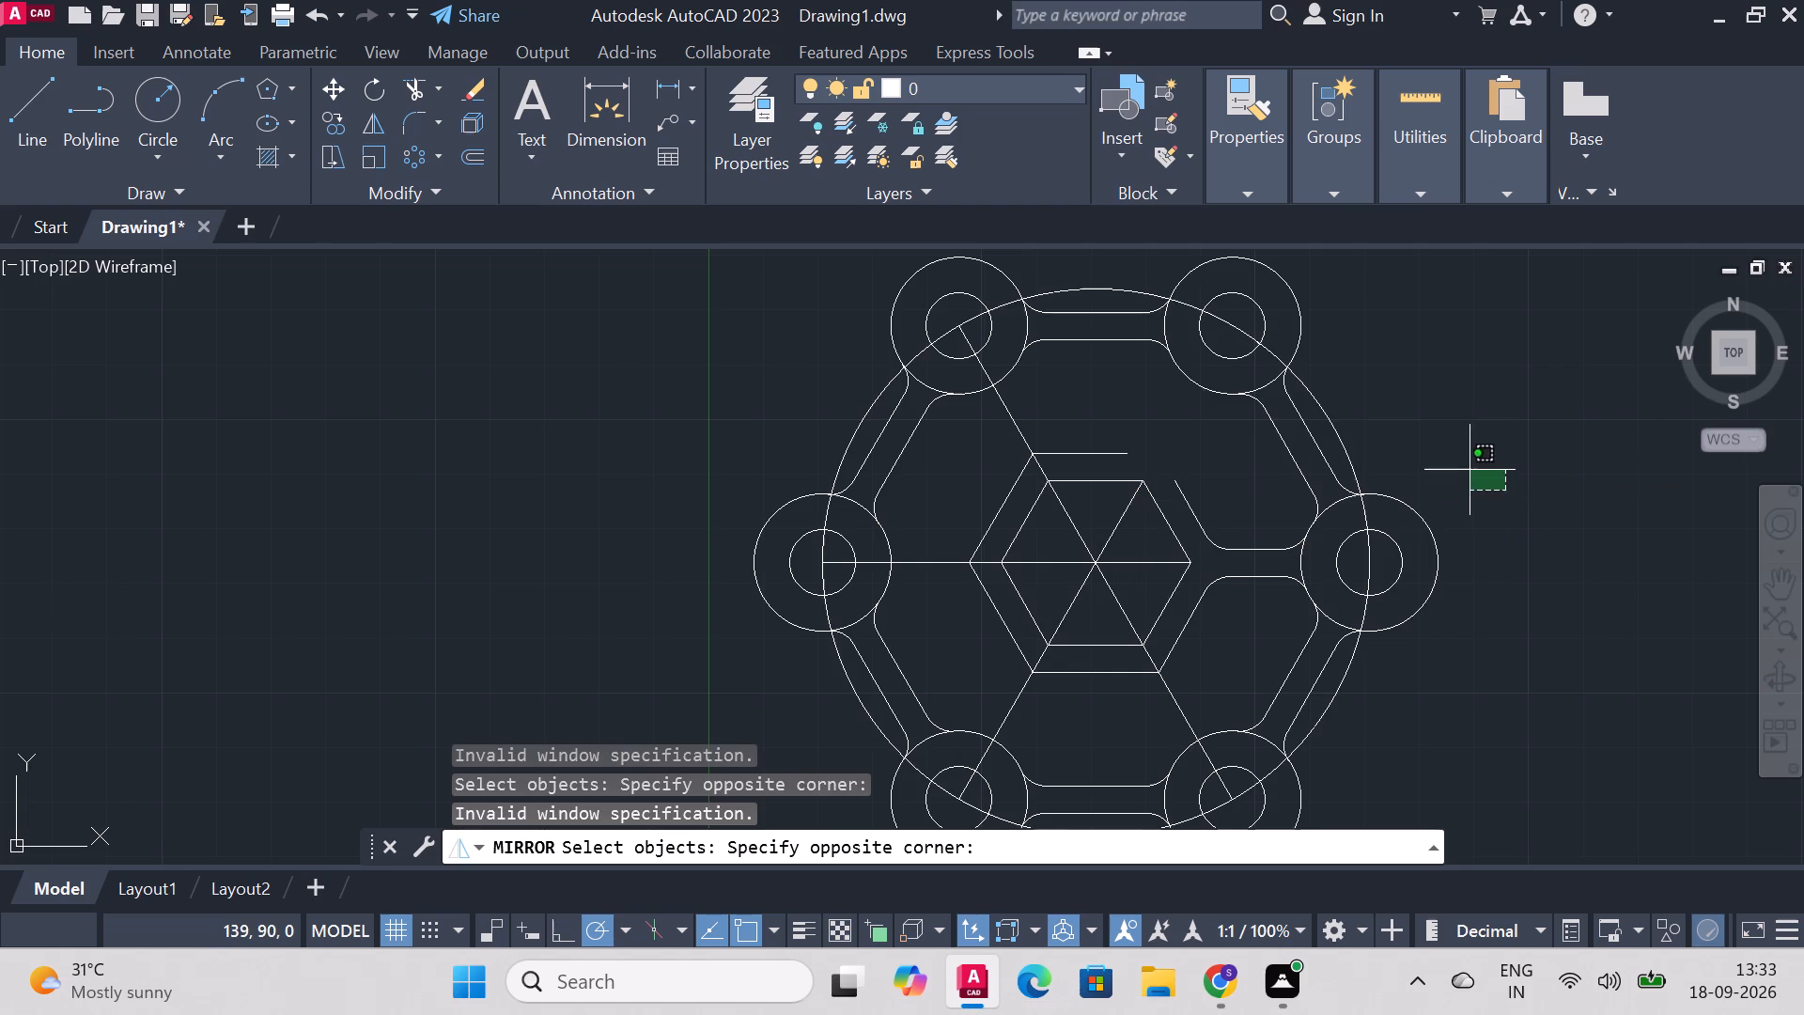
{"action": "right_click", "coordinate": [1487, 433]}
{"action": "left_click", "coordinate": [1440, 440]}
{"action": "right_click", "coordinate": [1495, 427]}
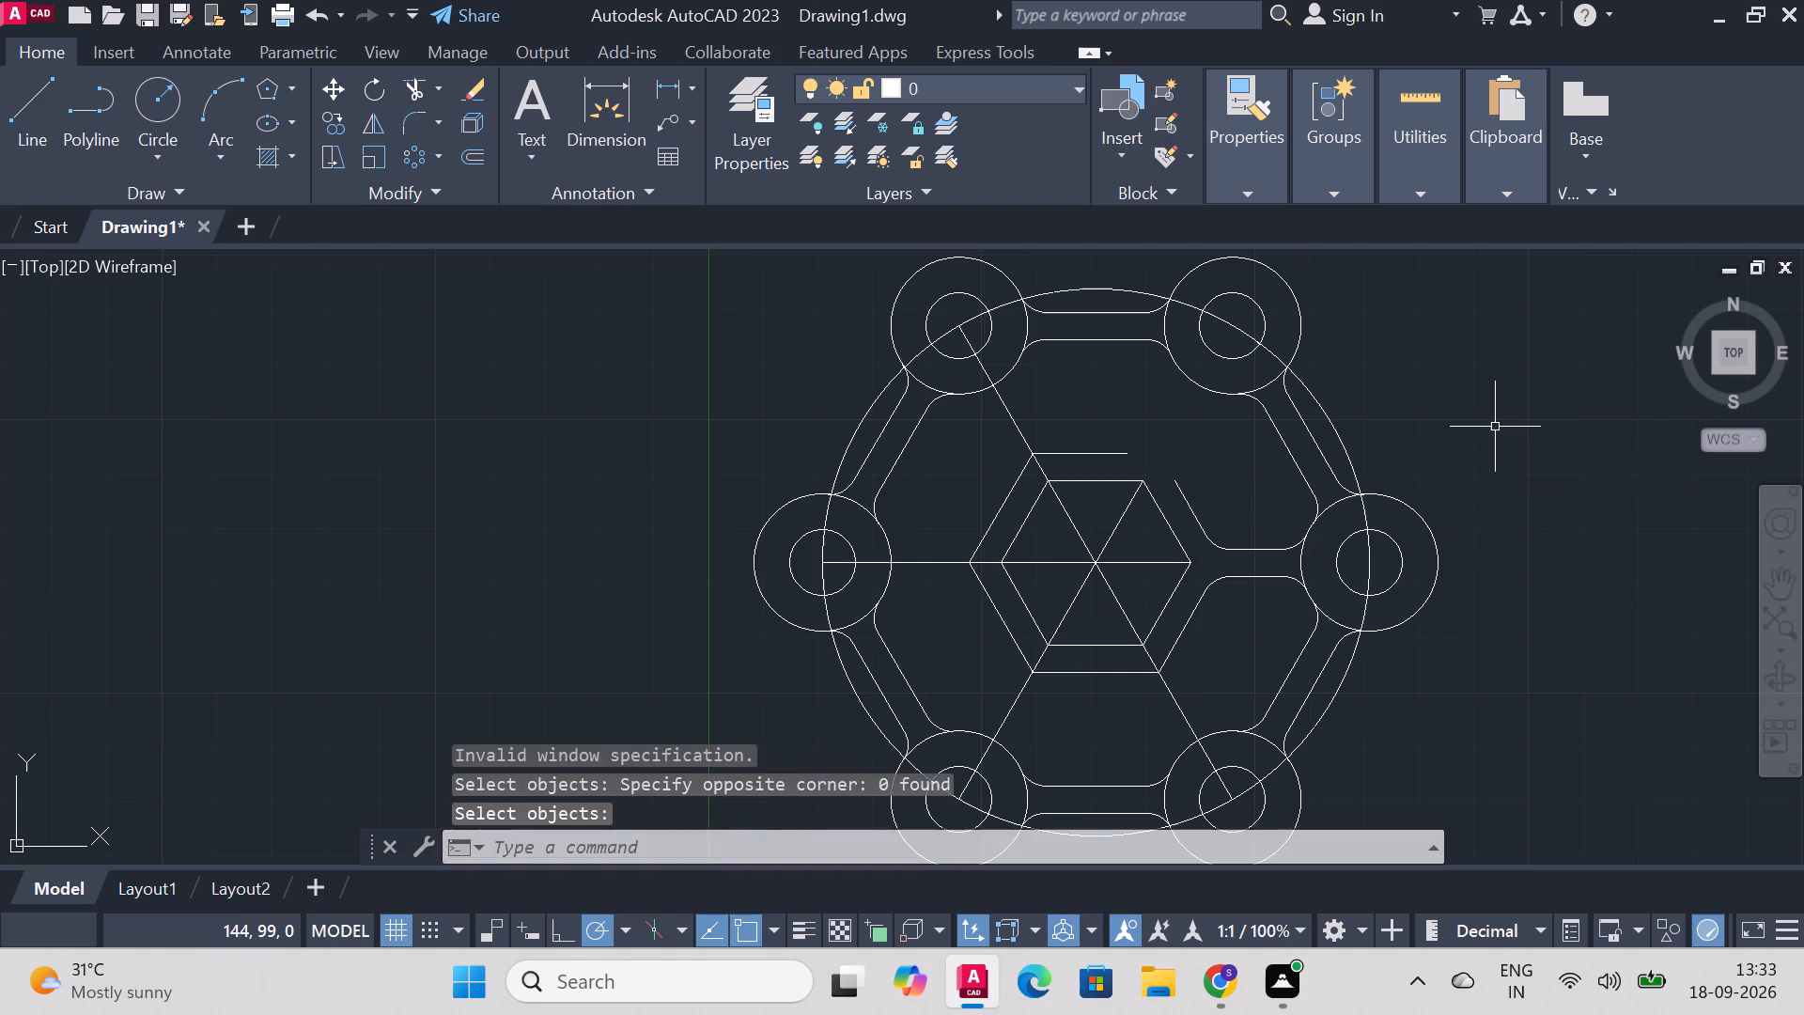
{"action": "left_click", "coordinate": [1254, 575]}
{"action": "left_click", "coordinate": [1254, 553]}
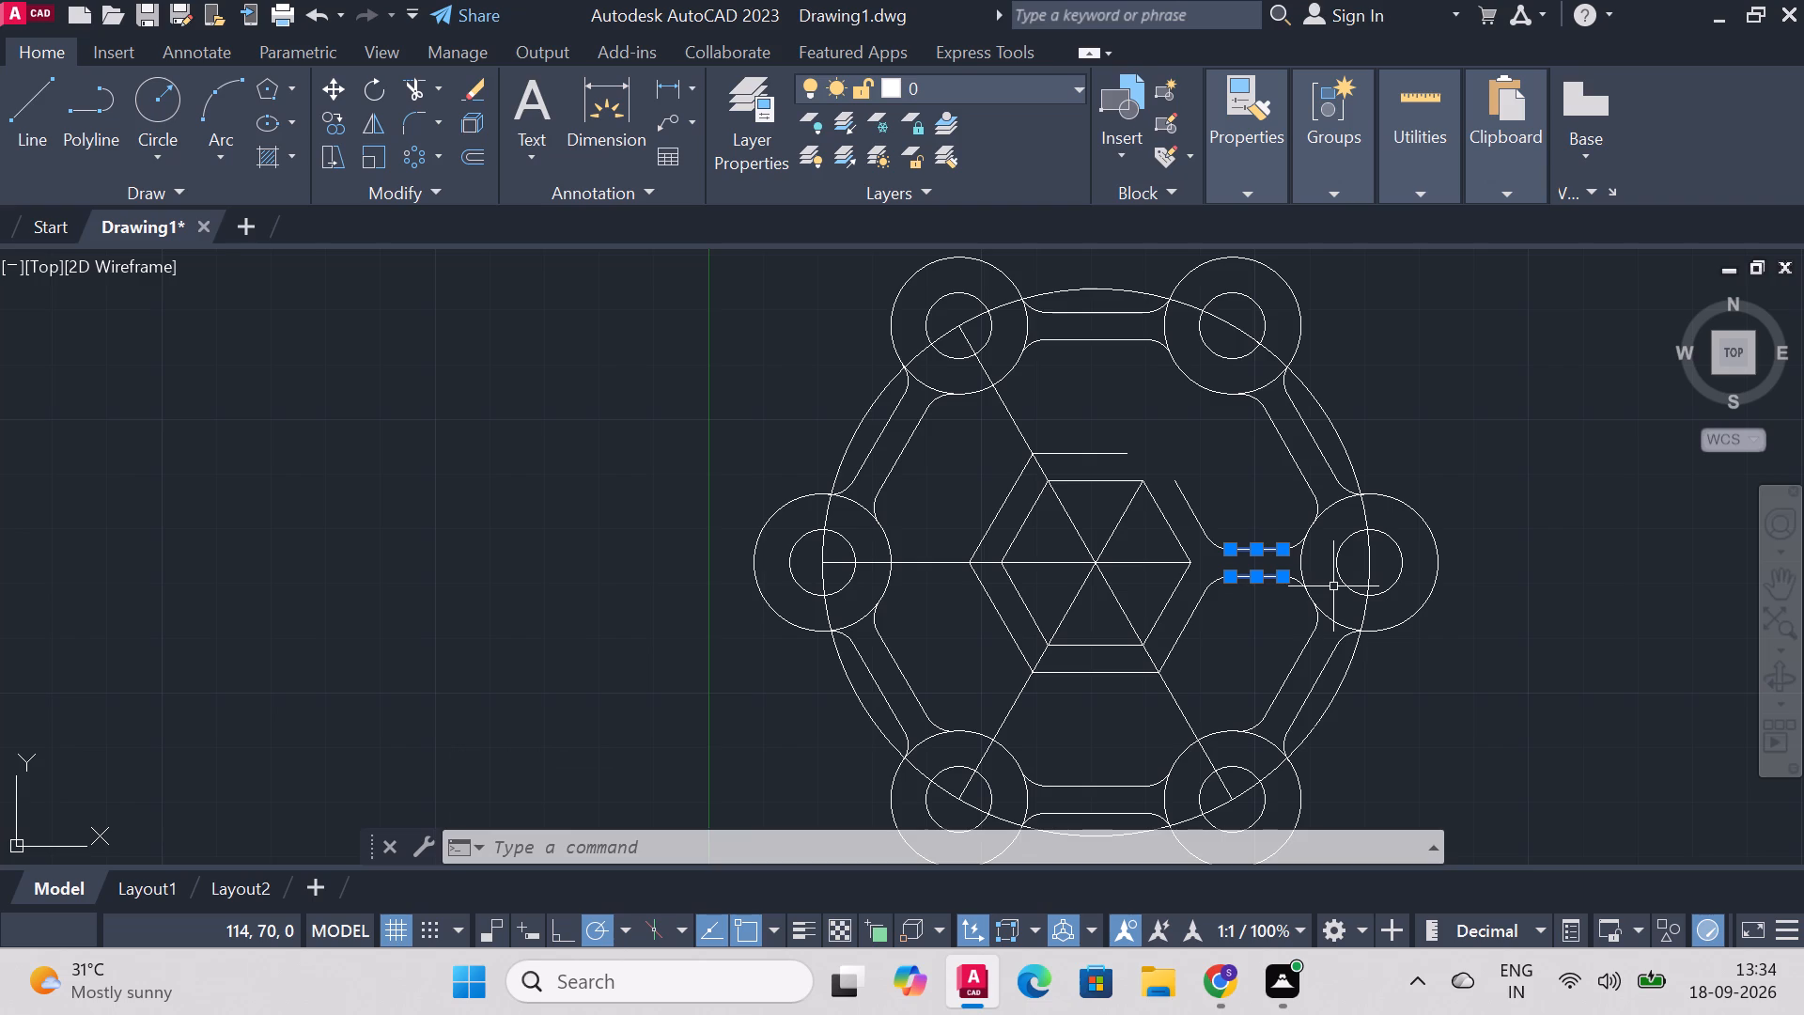
Undo the trimming of the arm to the upper-right circle pair, back to its full lines and fillet arcs.
{"action": "key", "text": "ctrl+z"}
{"action": "key", "text": "ctrl+z"}
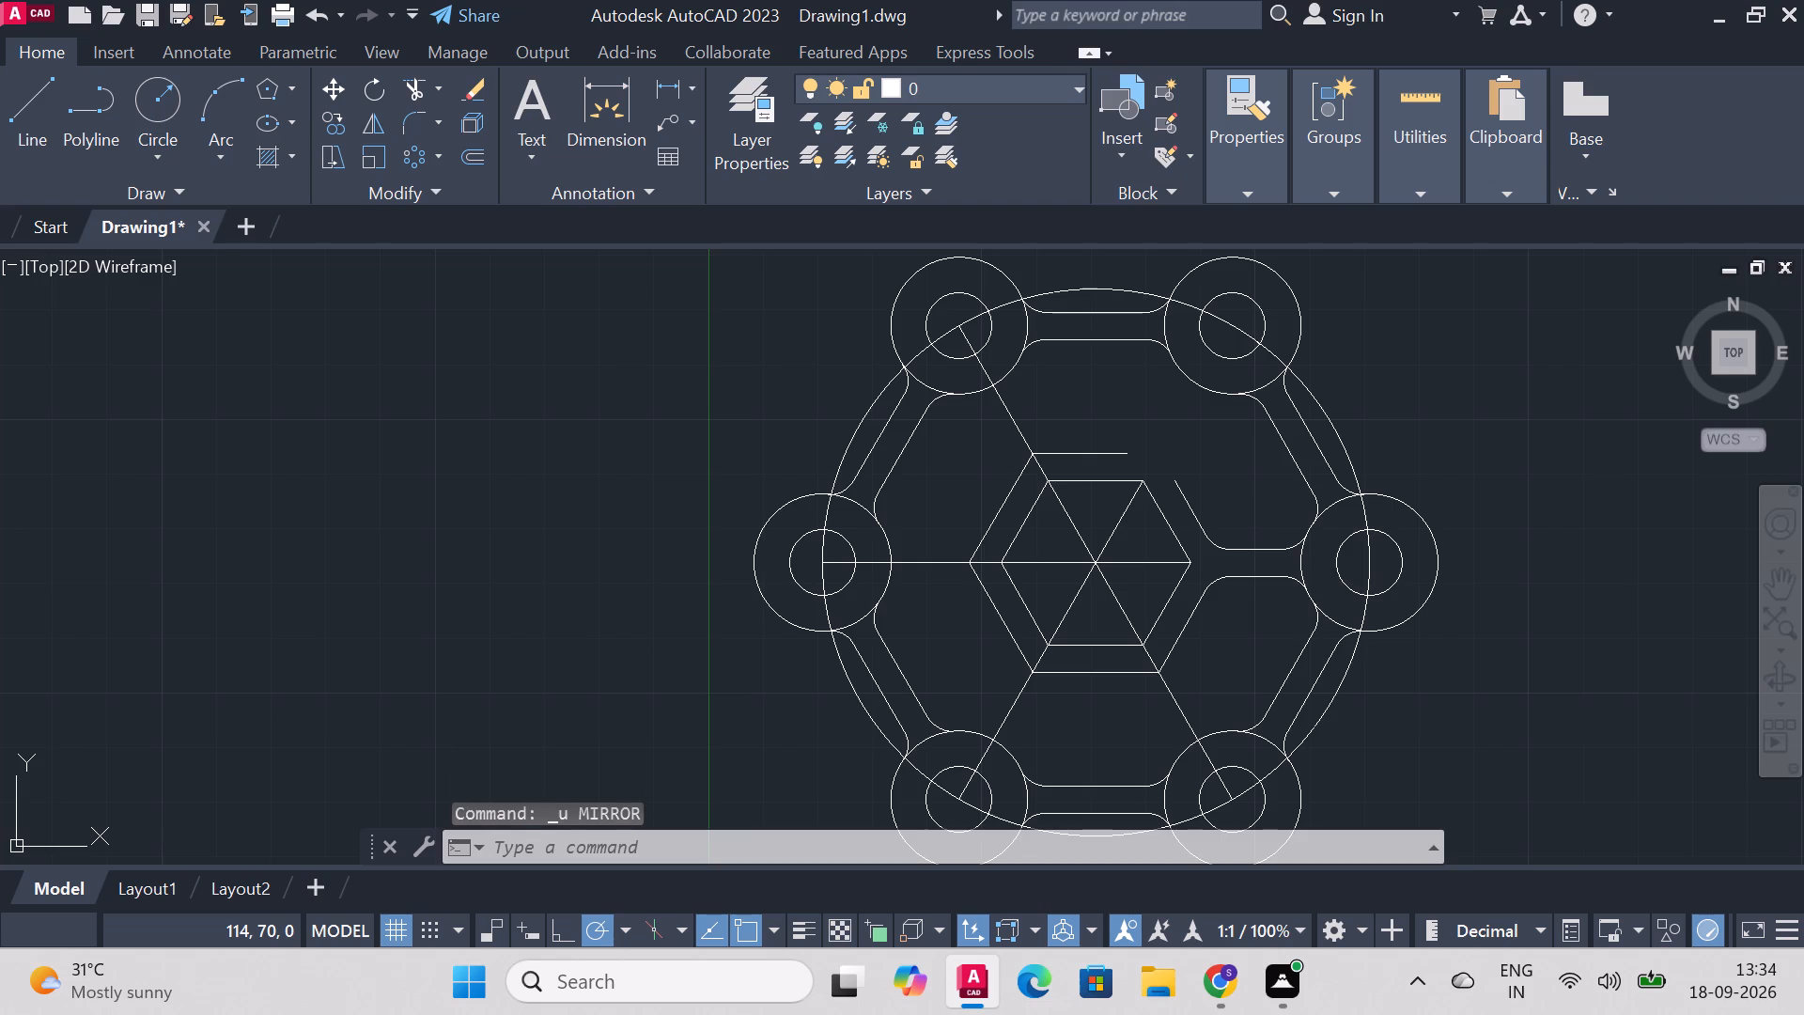
{"action": "key", "text": "ctrl+z"}
{"action": "key", "text": "ctrl+z"}
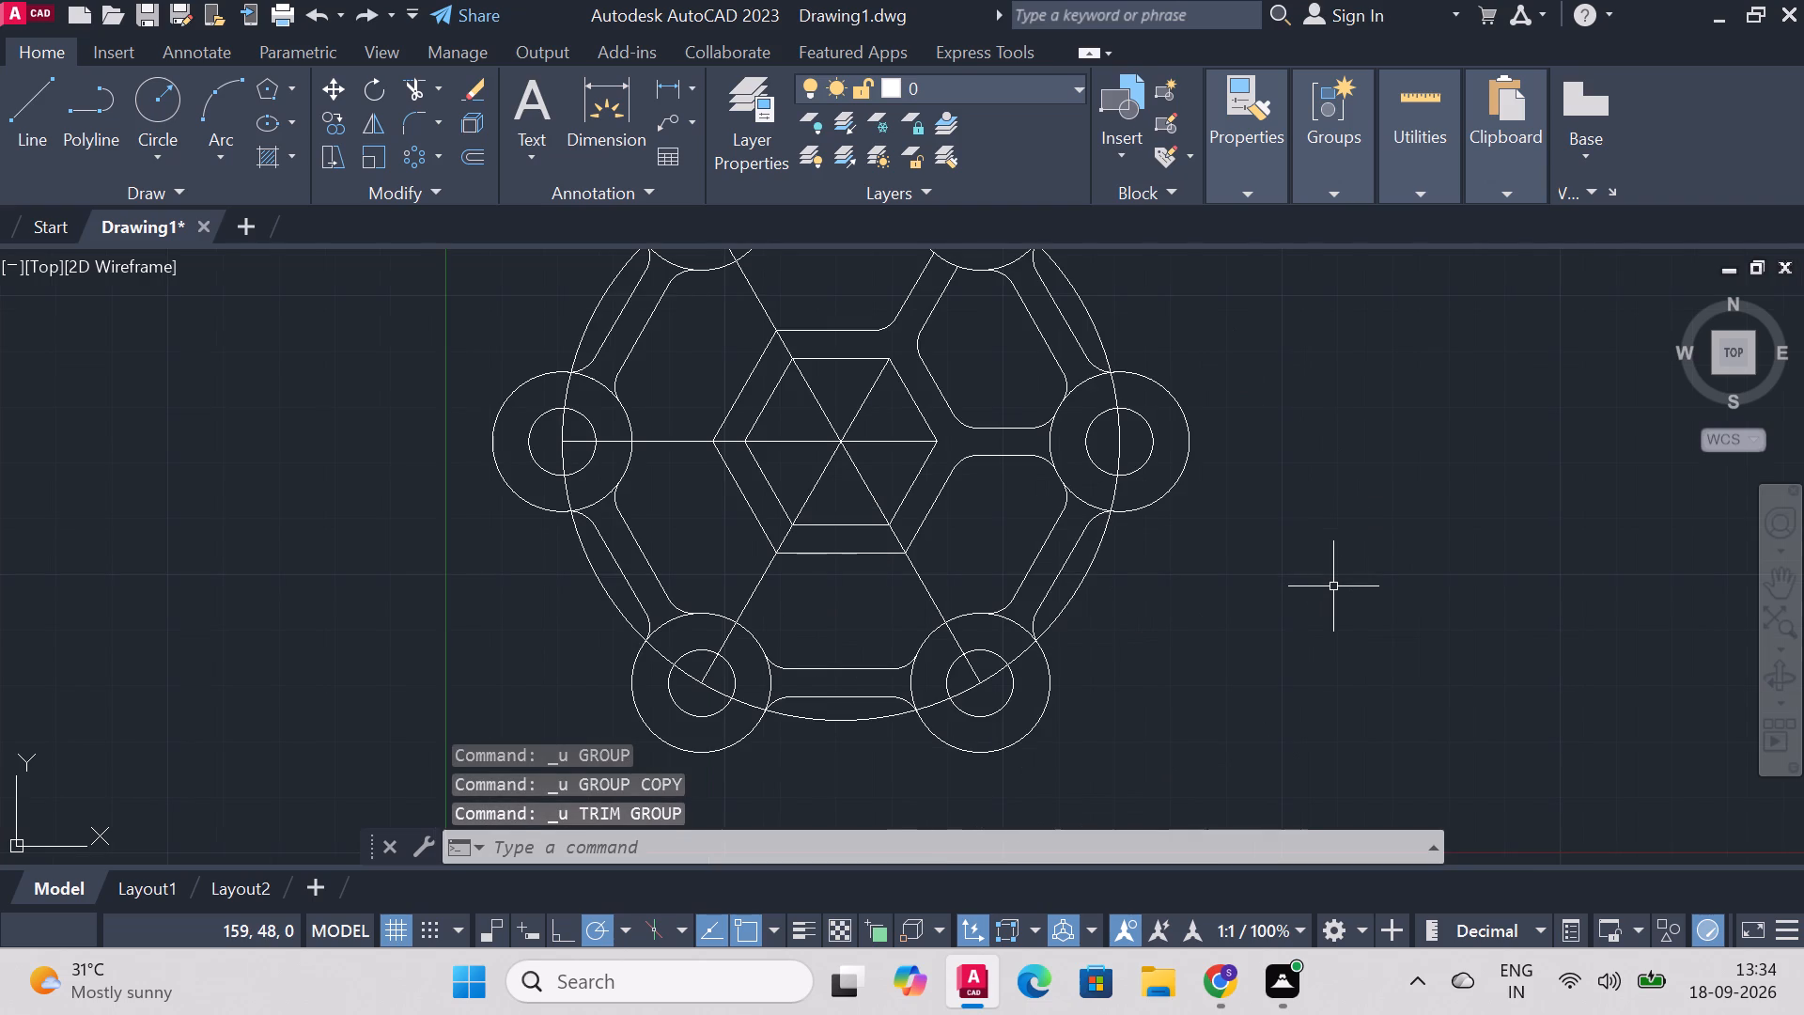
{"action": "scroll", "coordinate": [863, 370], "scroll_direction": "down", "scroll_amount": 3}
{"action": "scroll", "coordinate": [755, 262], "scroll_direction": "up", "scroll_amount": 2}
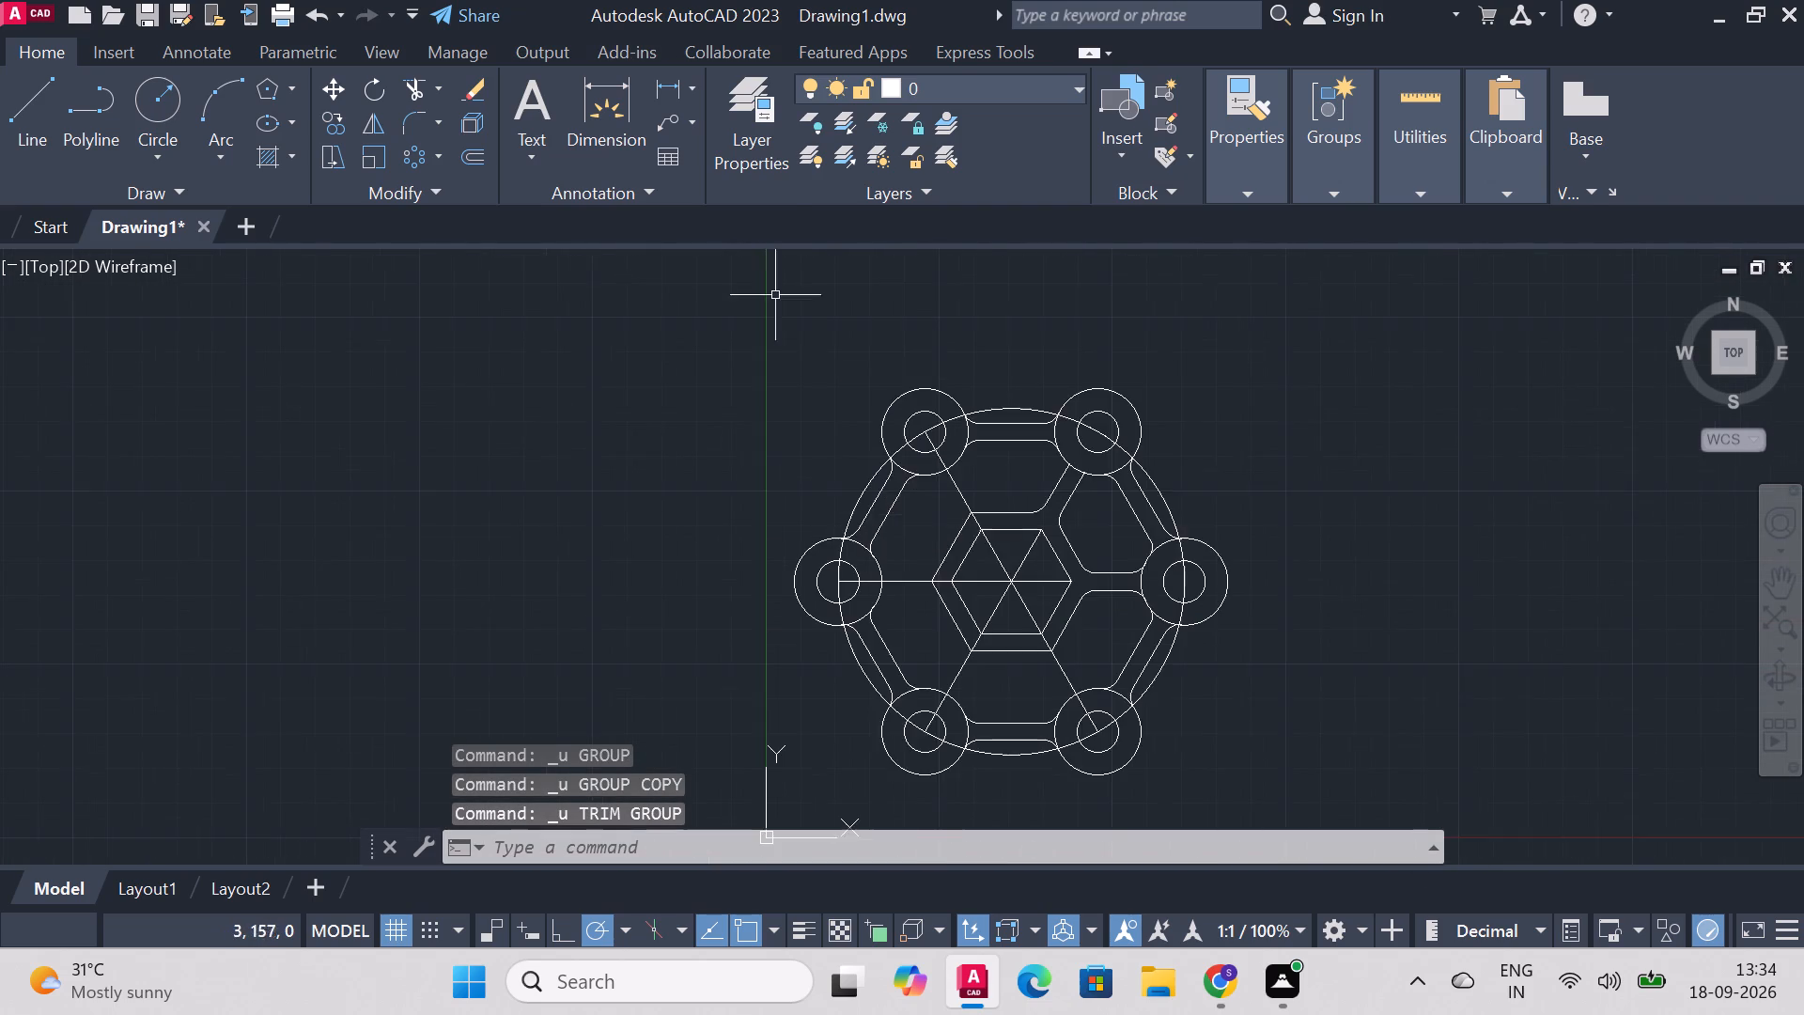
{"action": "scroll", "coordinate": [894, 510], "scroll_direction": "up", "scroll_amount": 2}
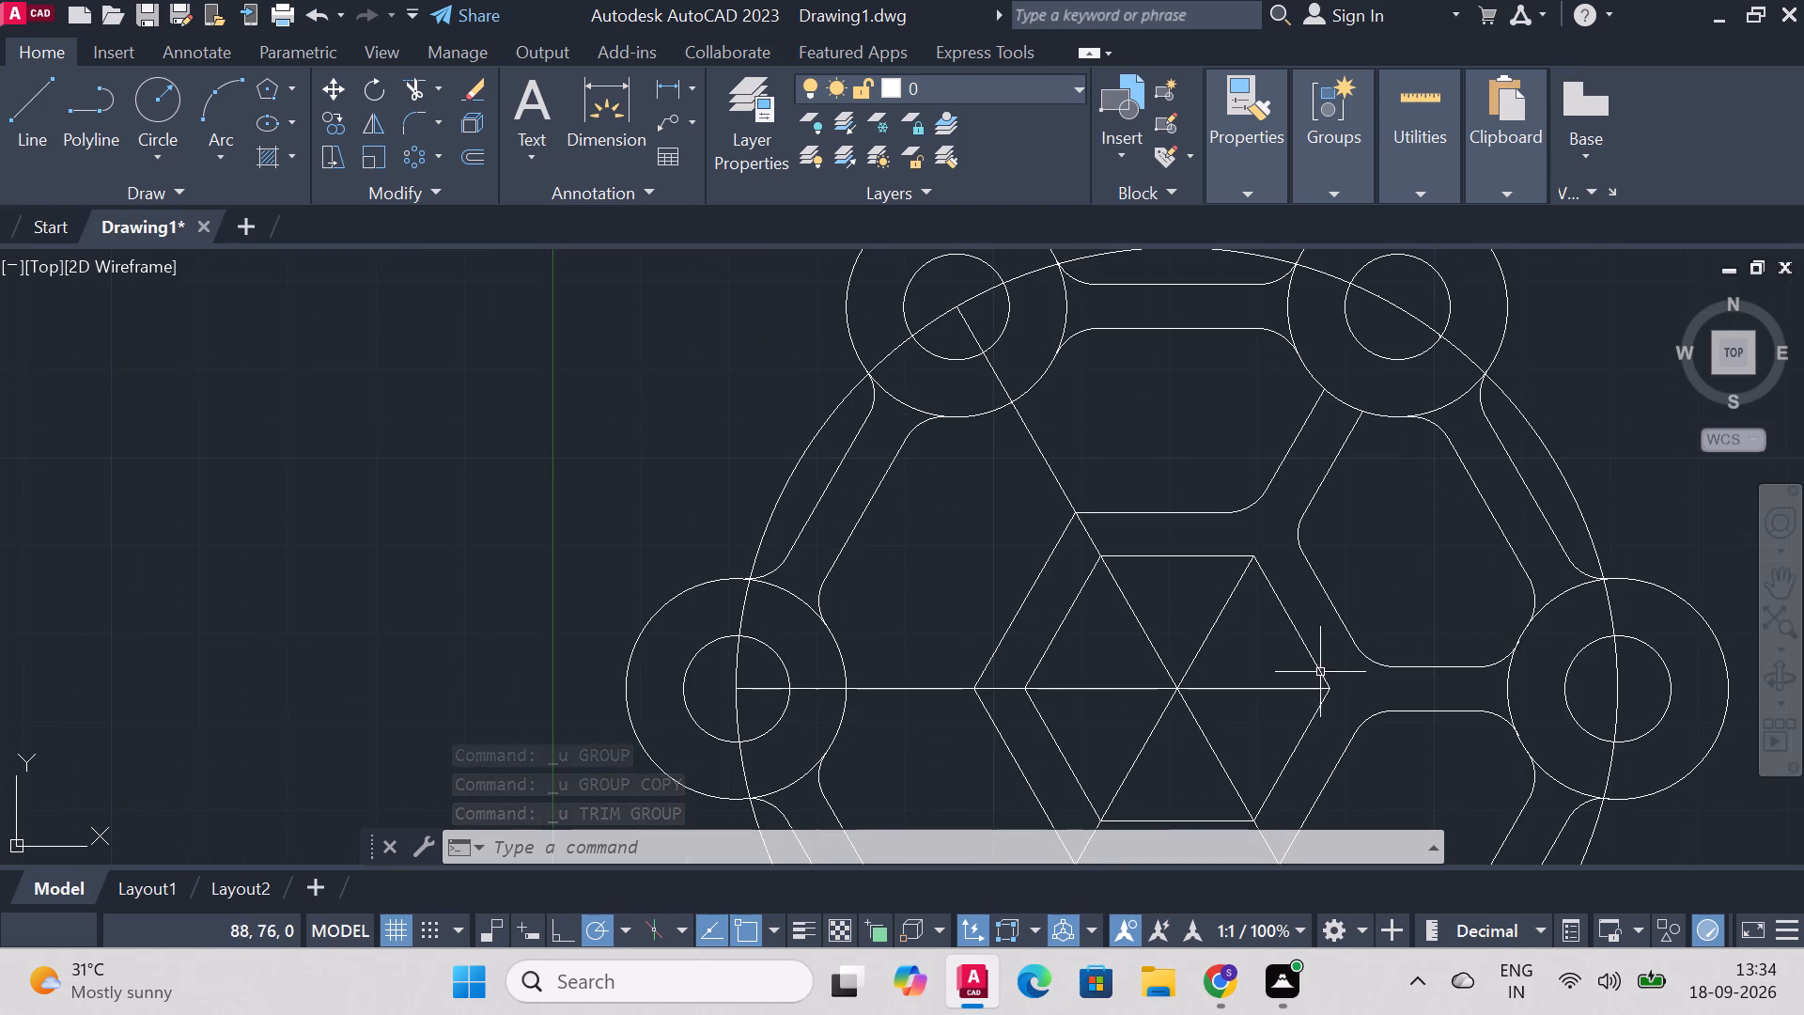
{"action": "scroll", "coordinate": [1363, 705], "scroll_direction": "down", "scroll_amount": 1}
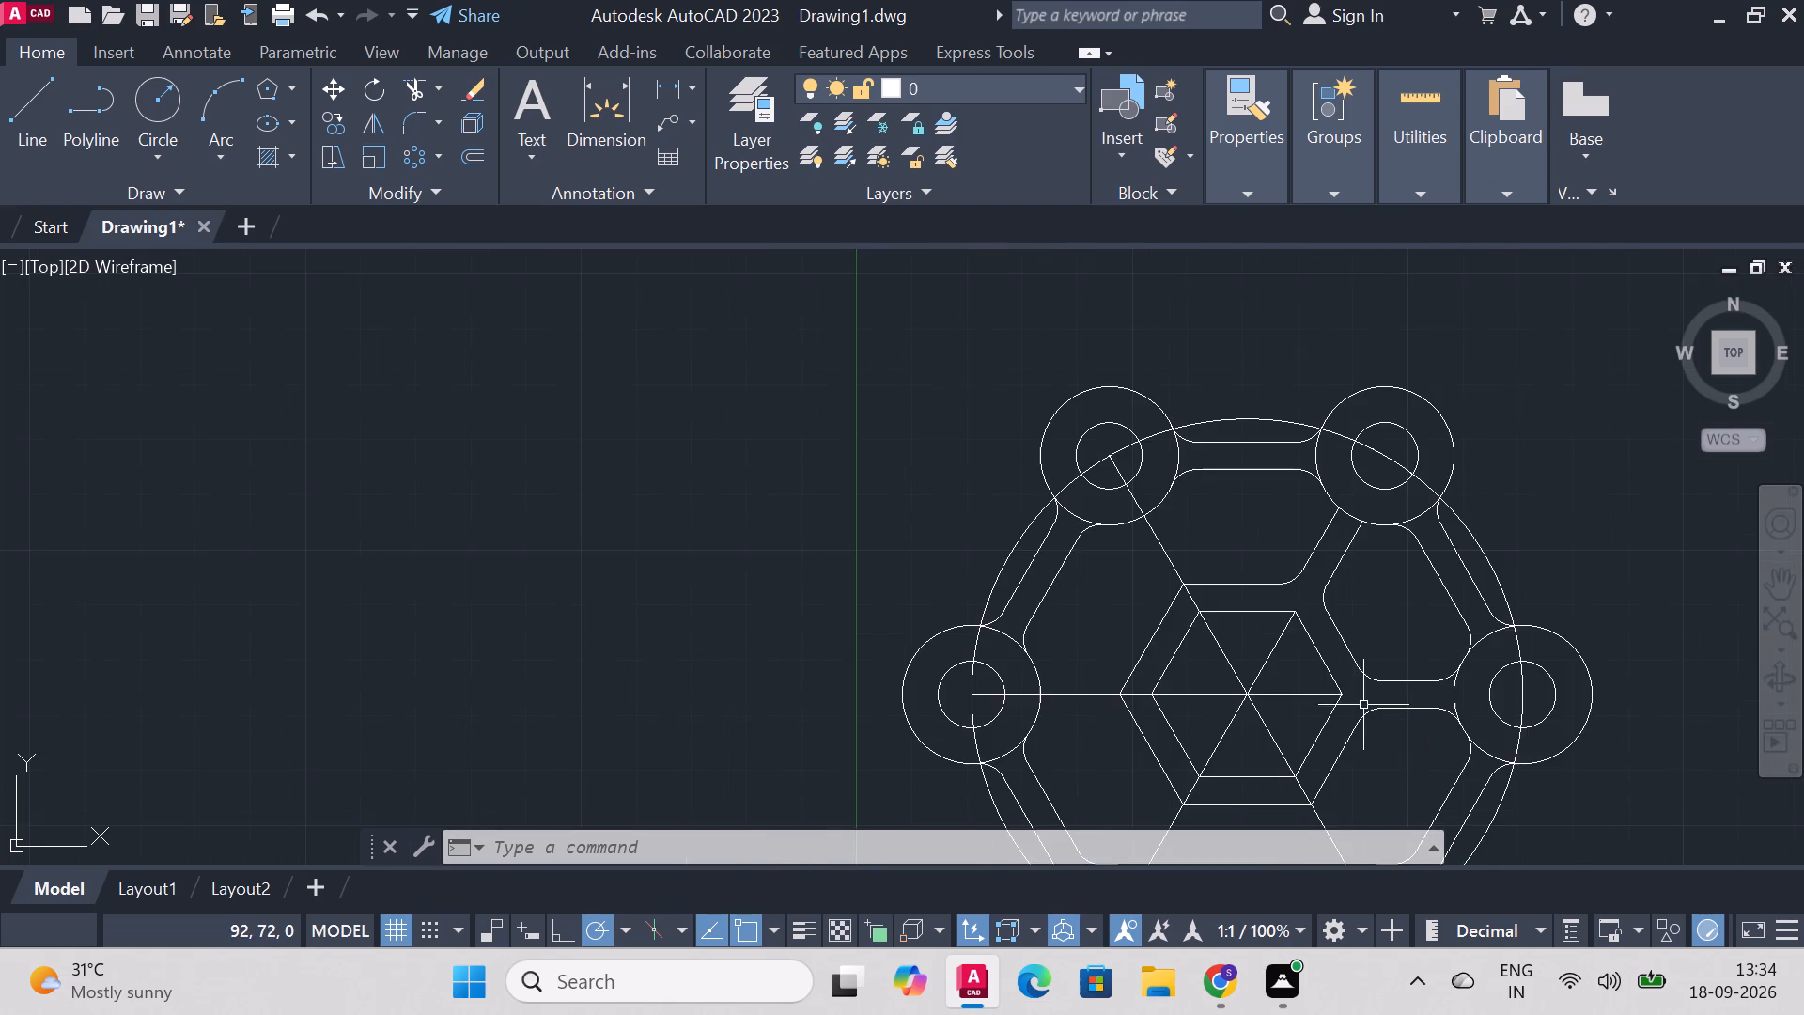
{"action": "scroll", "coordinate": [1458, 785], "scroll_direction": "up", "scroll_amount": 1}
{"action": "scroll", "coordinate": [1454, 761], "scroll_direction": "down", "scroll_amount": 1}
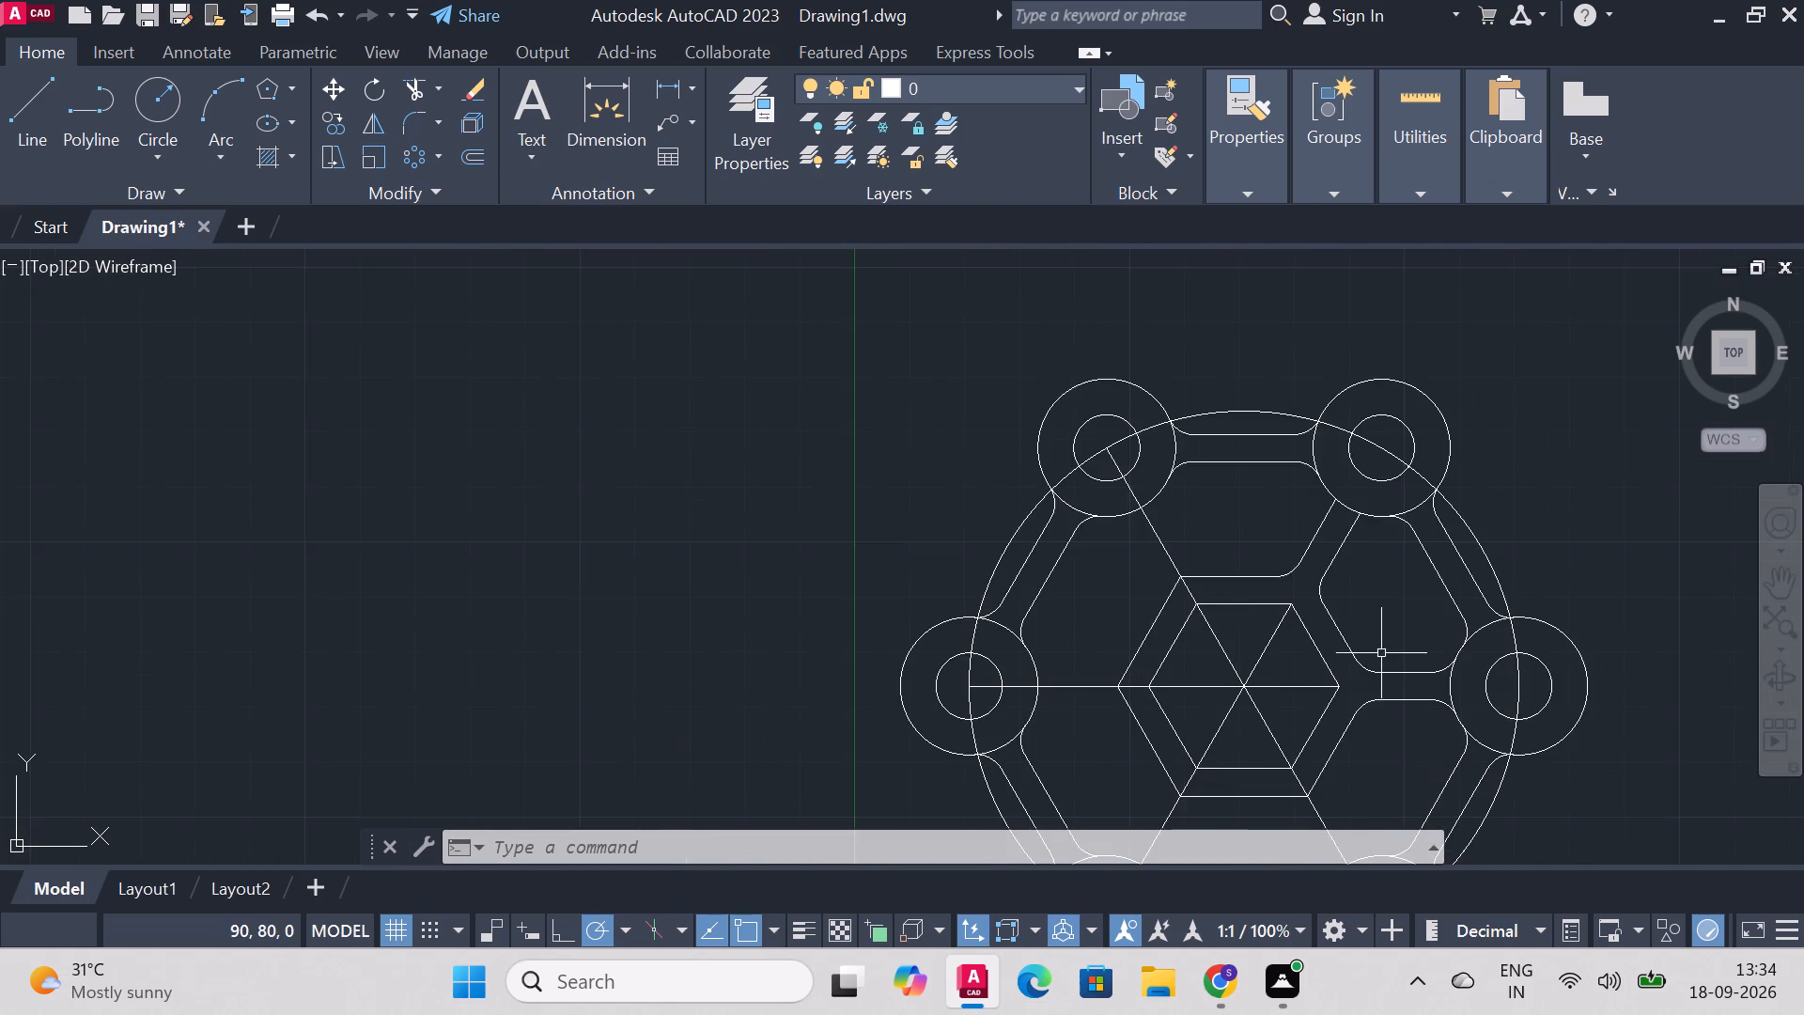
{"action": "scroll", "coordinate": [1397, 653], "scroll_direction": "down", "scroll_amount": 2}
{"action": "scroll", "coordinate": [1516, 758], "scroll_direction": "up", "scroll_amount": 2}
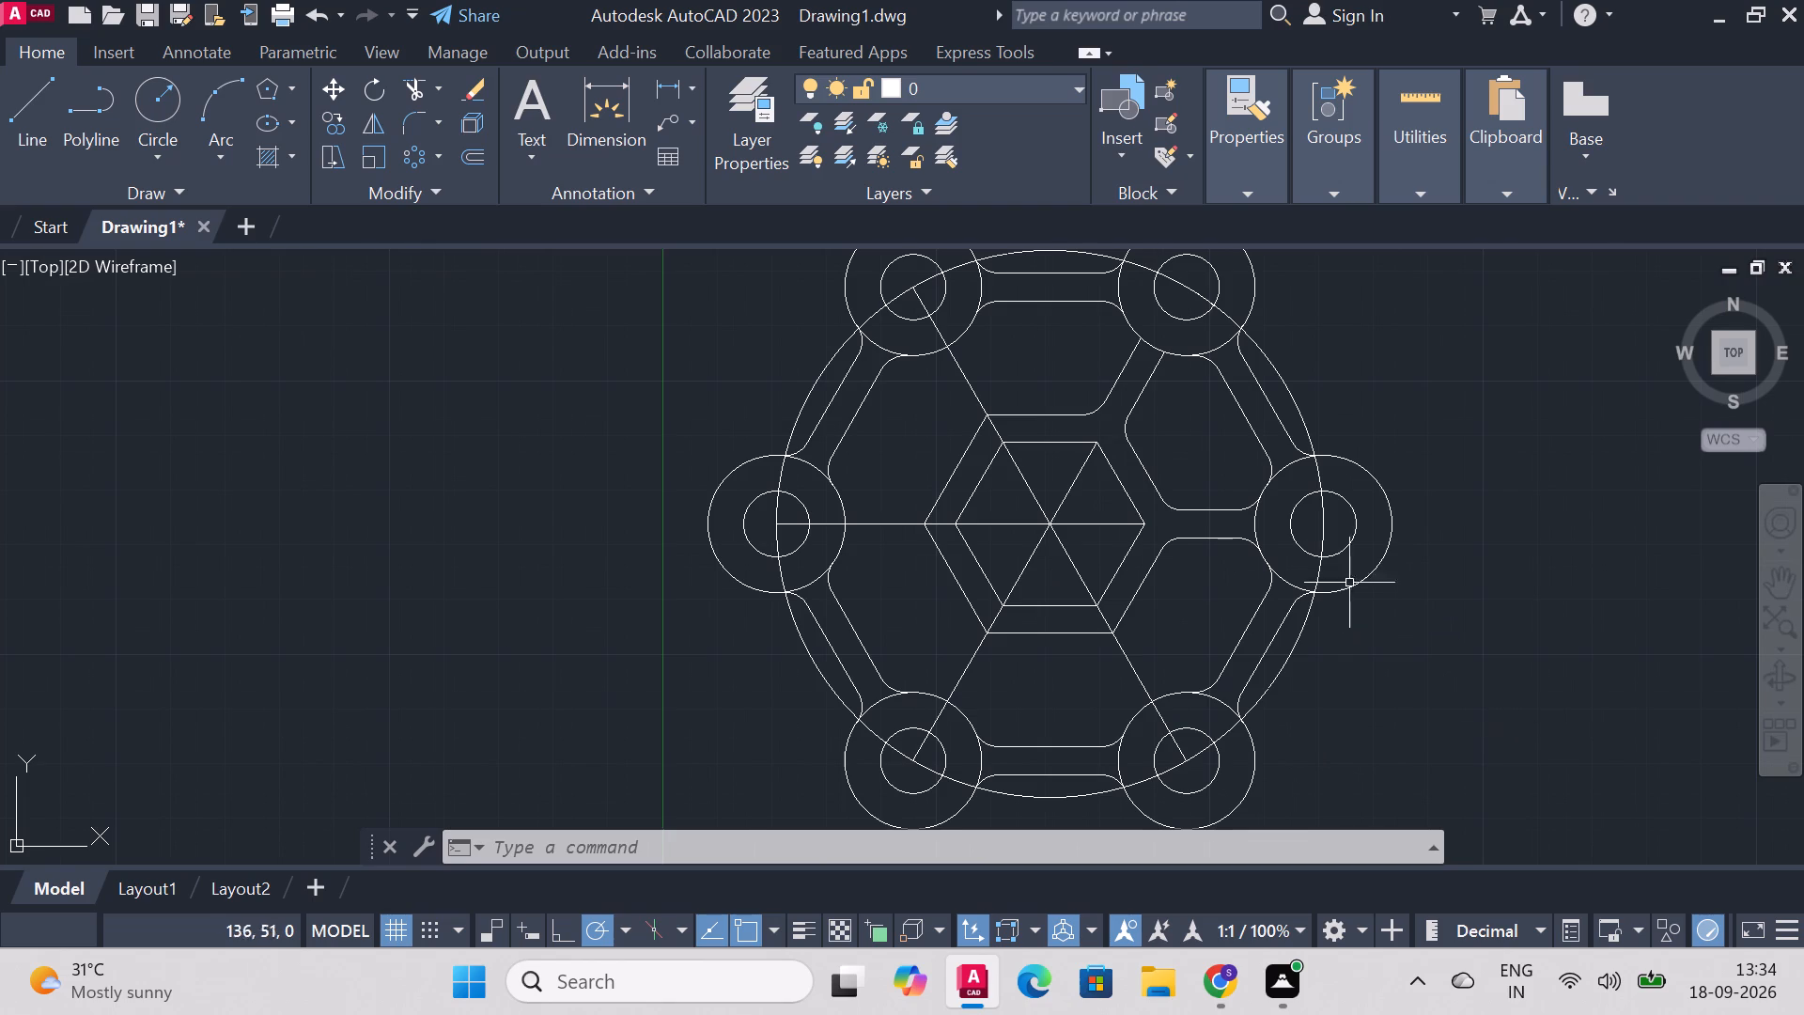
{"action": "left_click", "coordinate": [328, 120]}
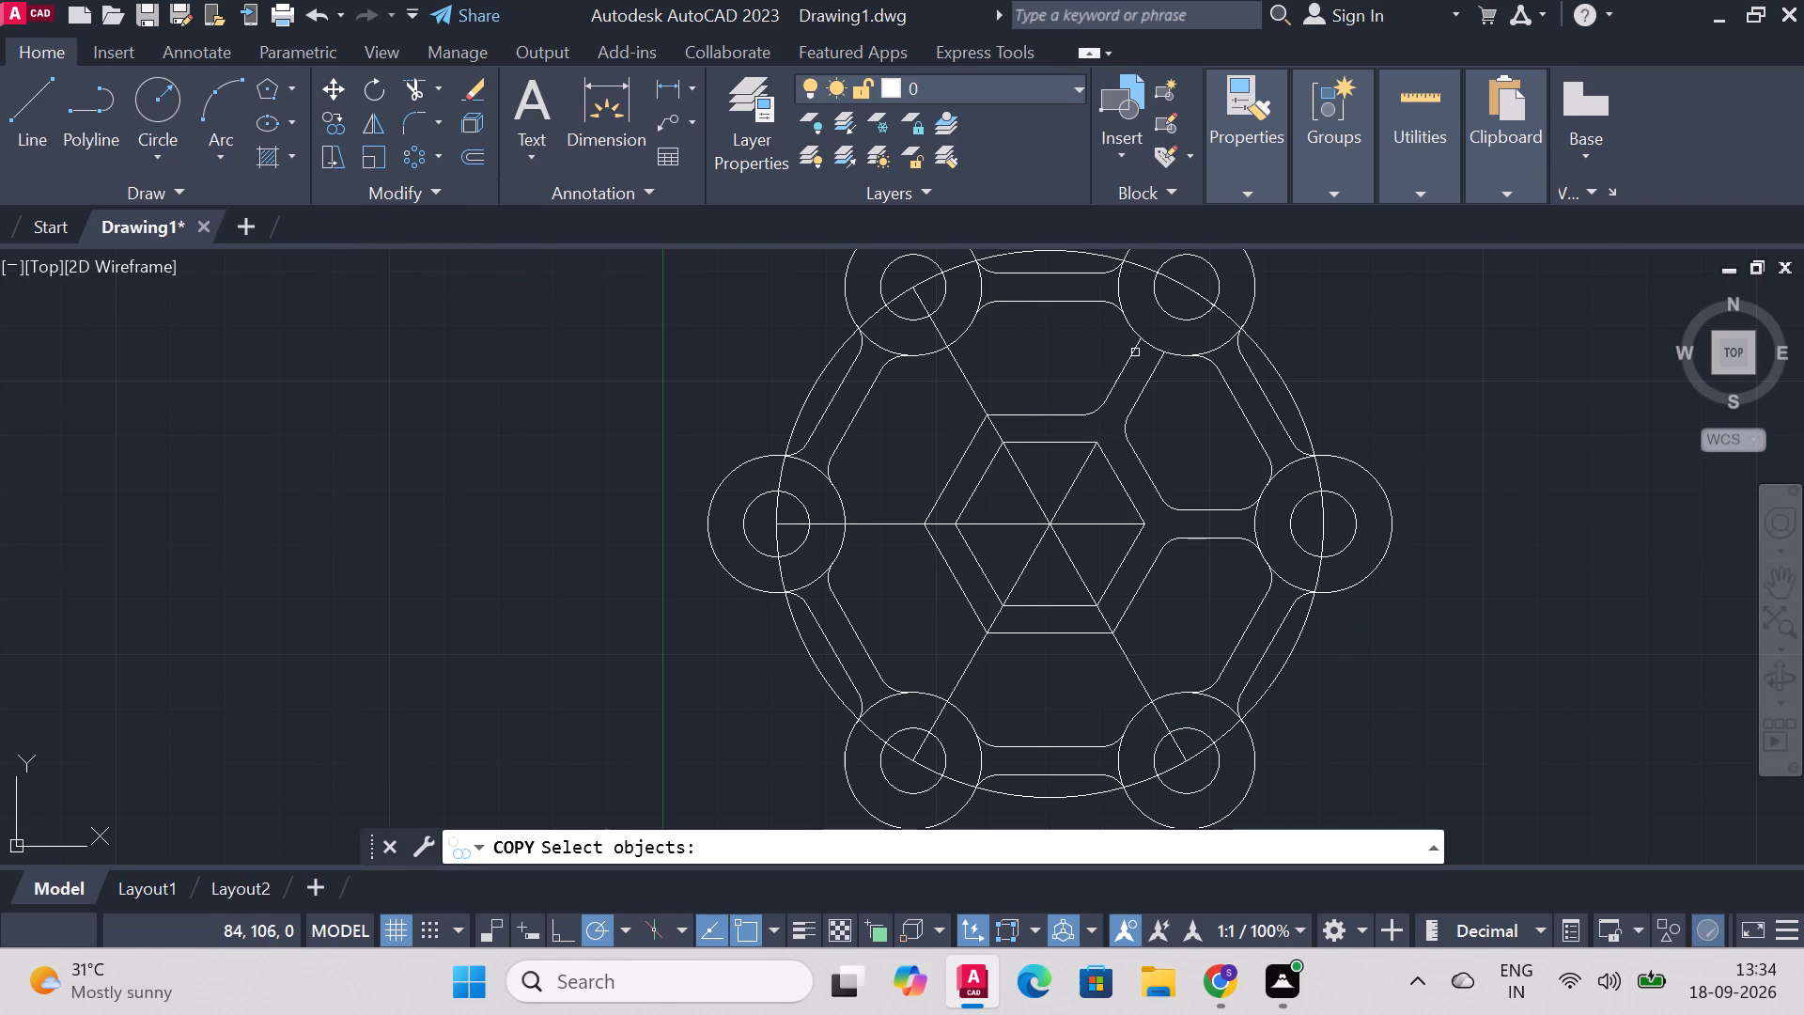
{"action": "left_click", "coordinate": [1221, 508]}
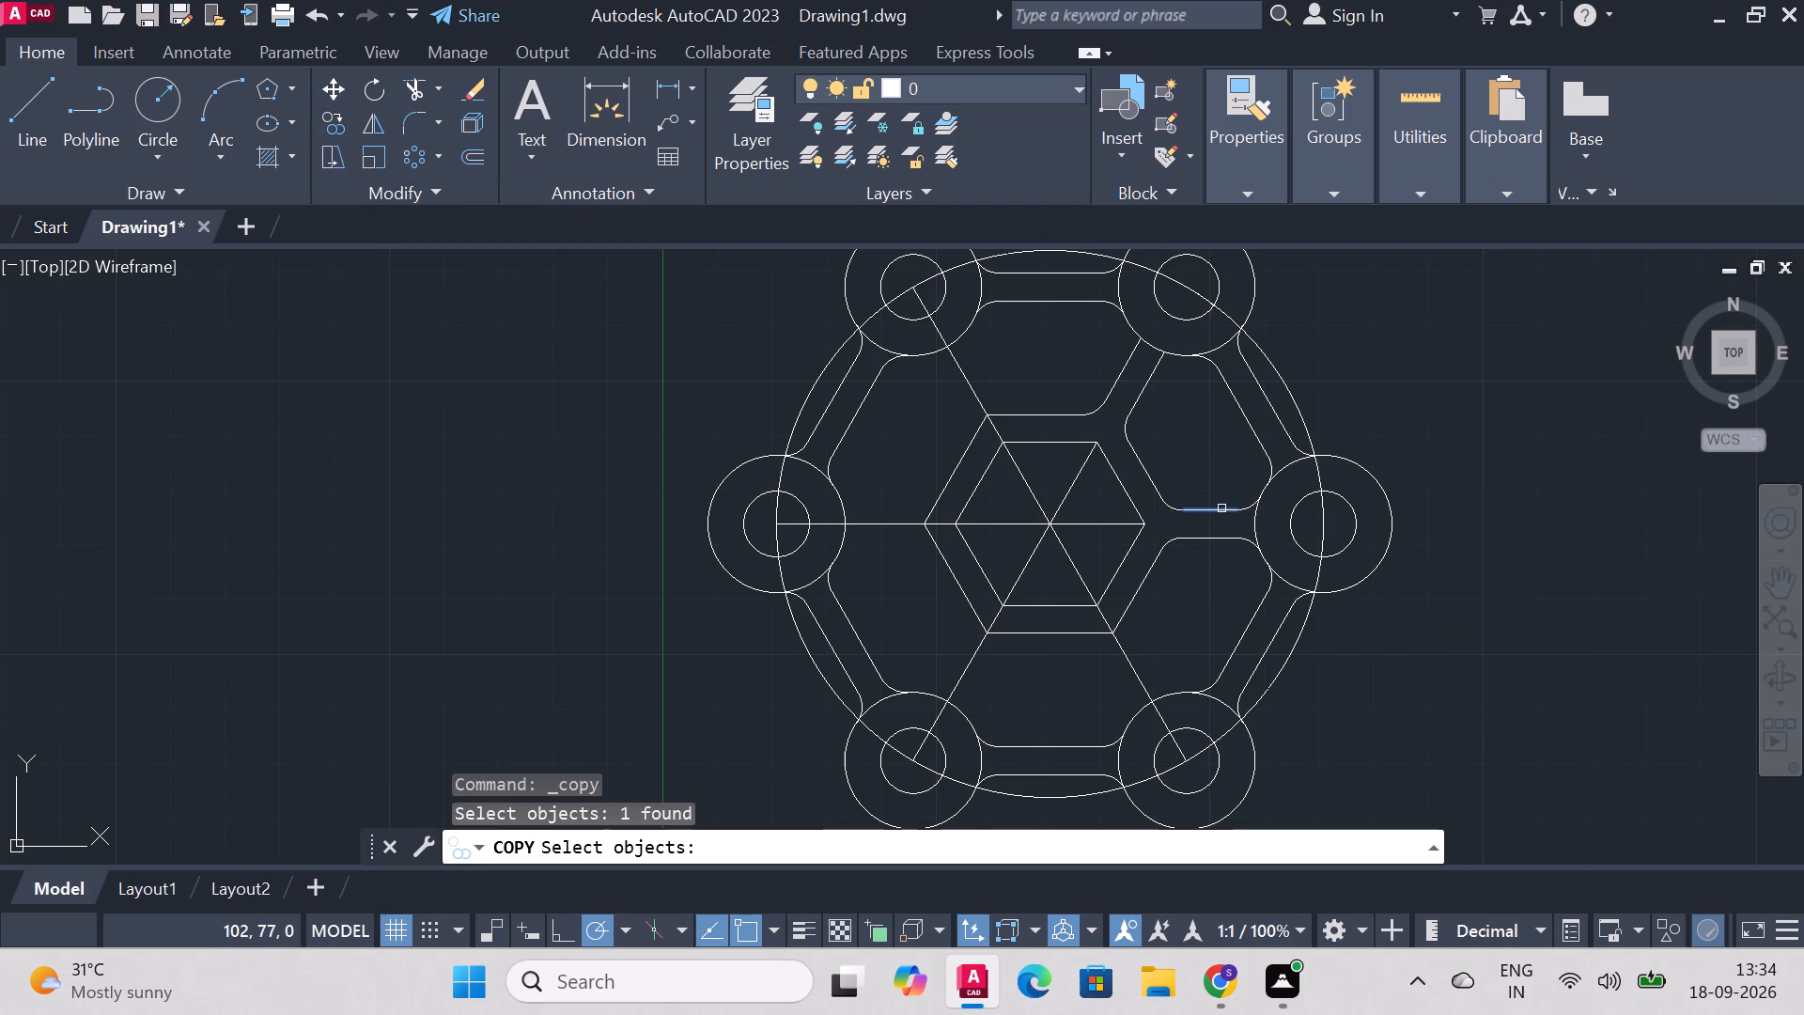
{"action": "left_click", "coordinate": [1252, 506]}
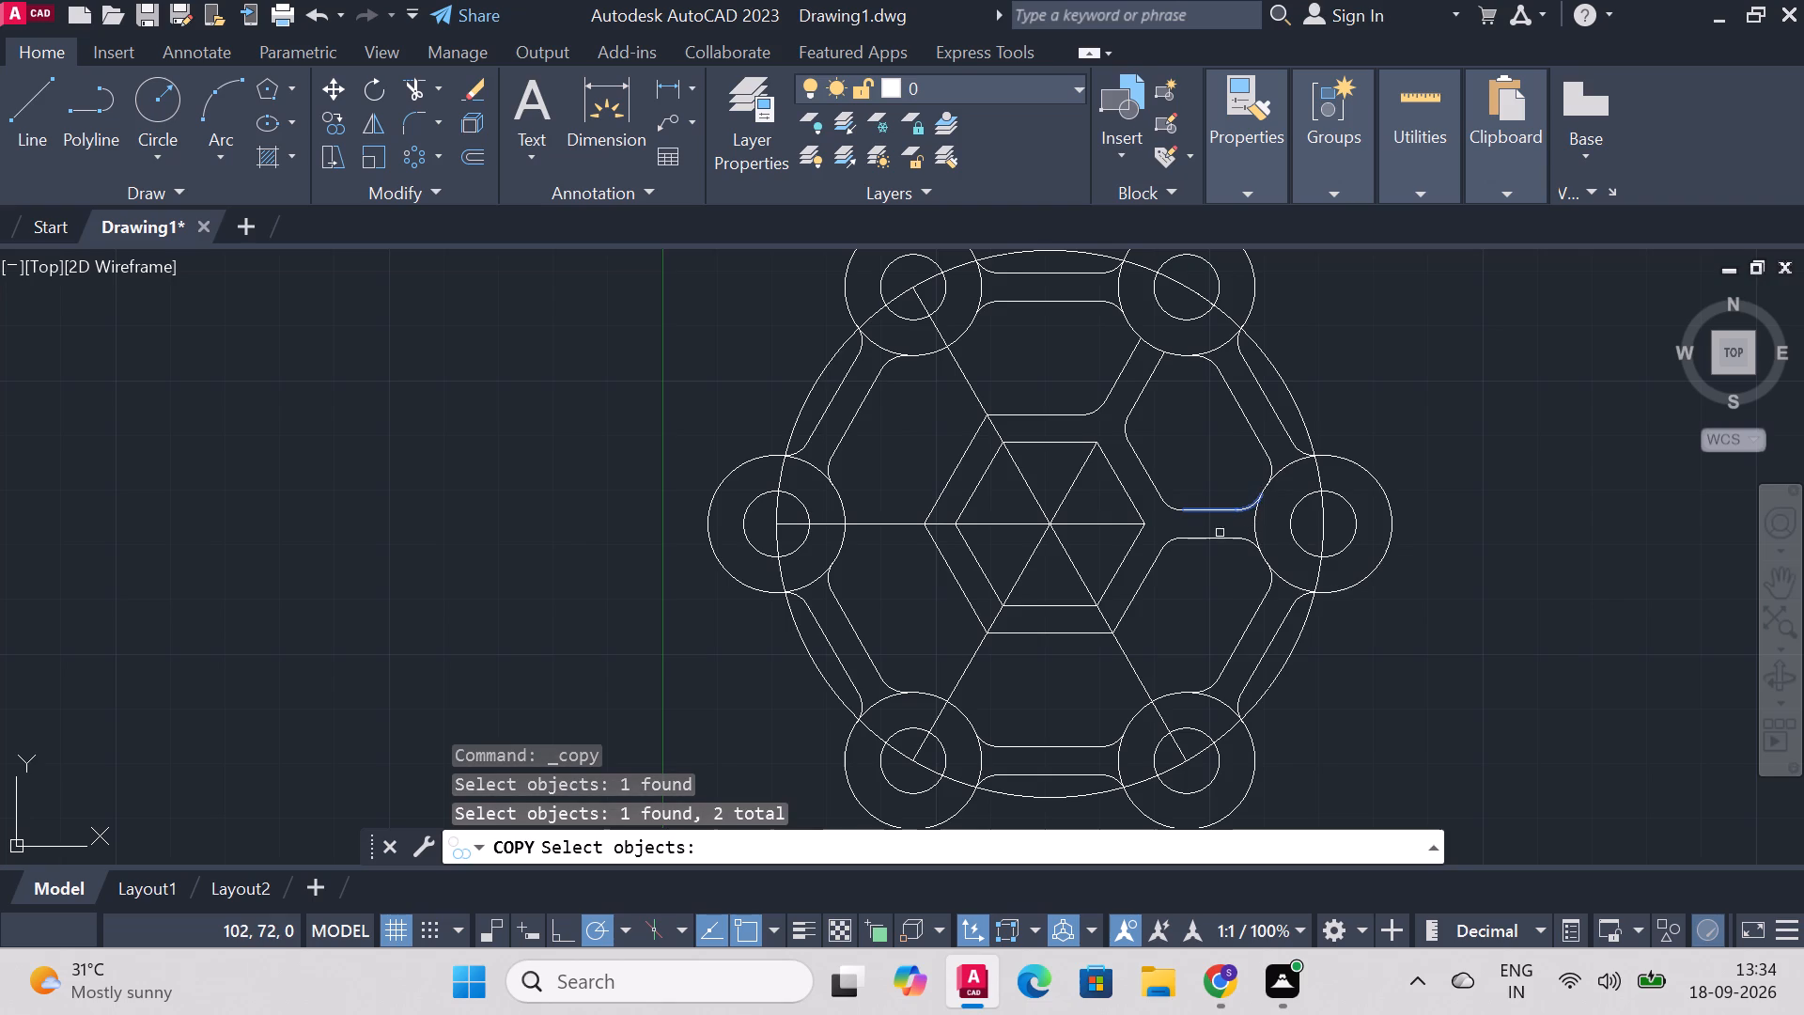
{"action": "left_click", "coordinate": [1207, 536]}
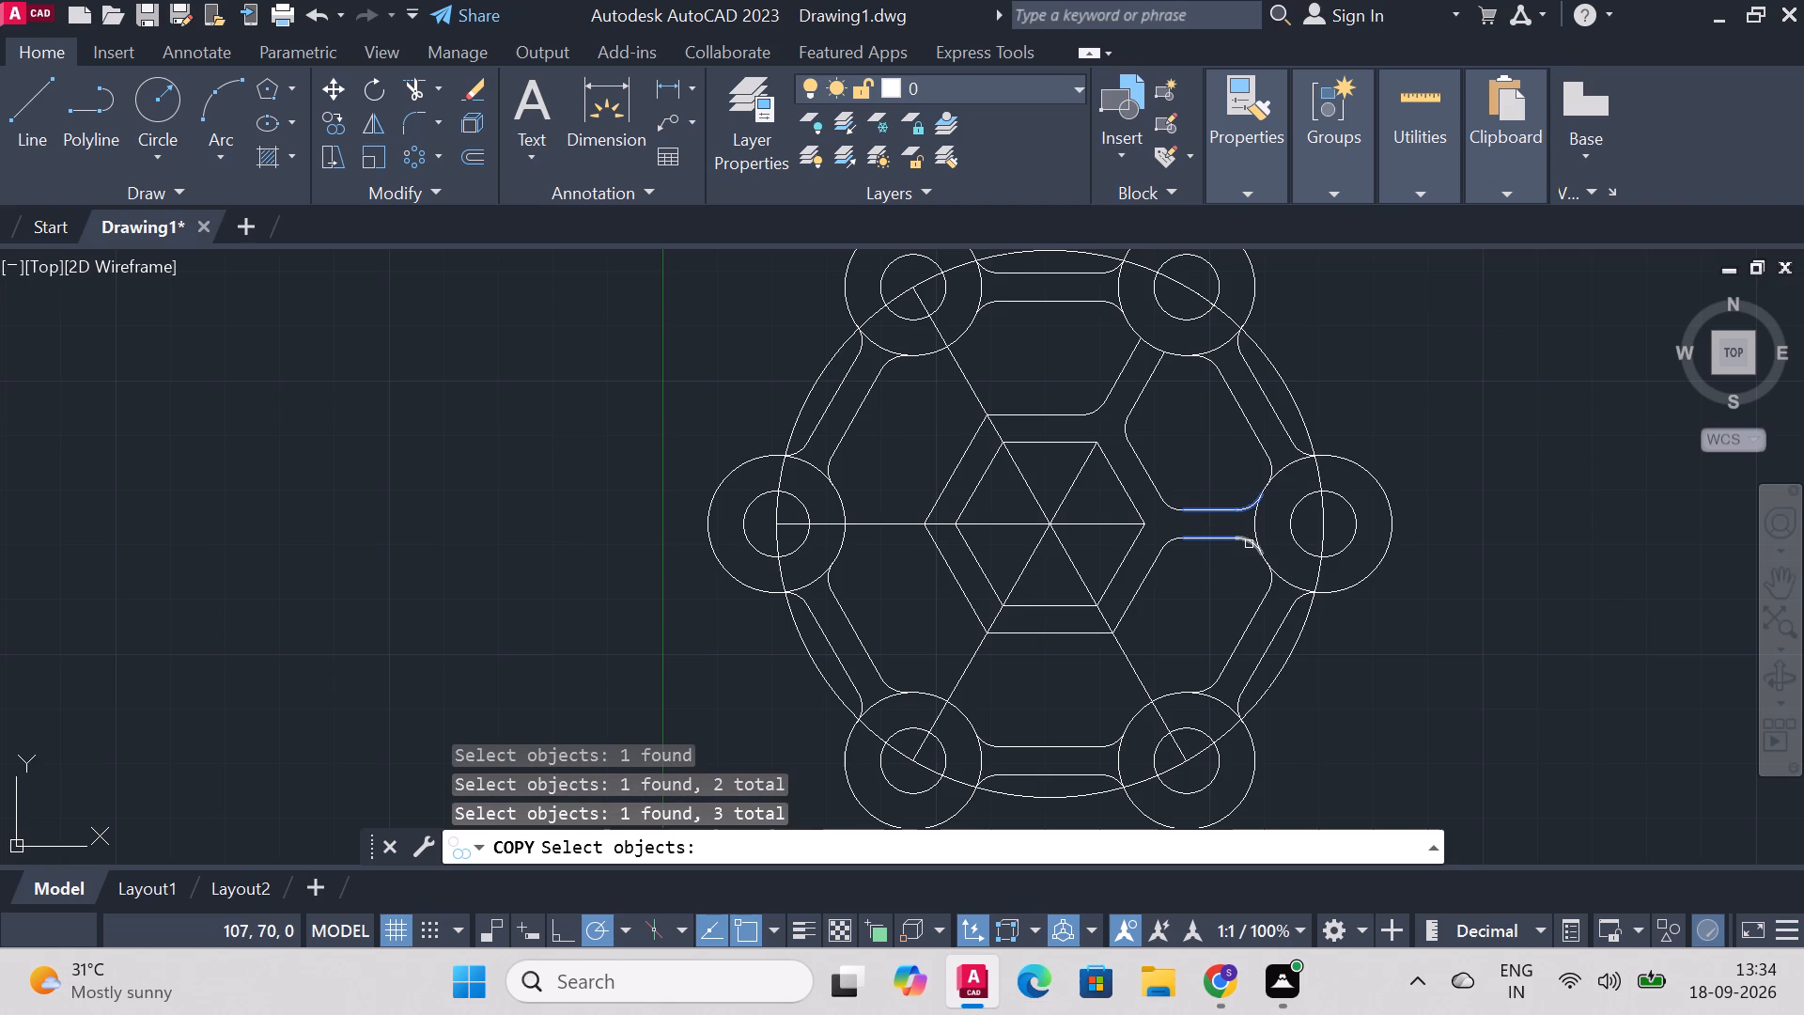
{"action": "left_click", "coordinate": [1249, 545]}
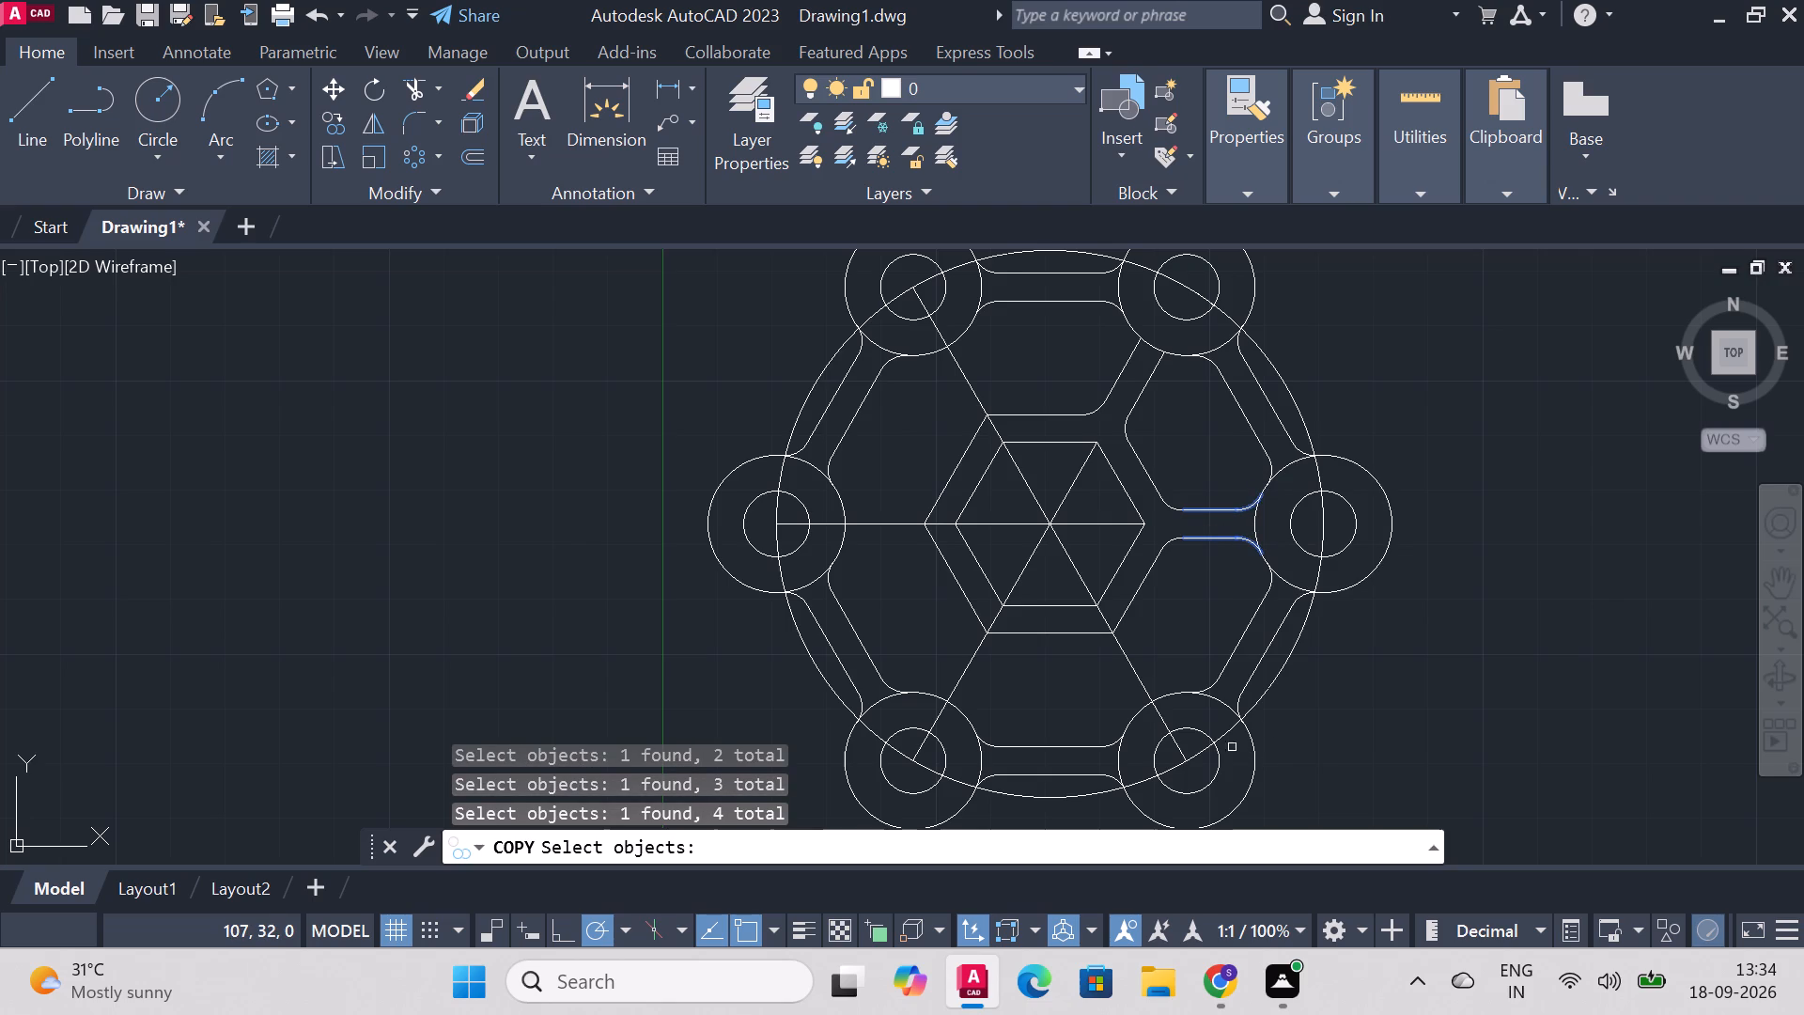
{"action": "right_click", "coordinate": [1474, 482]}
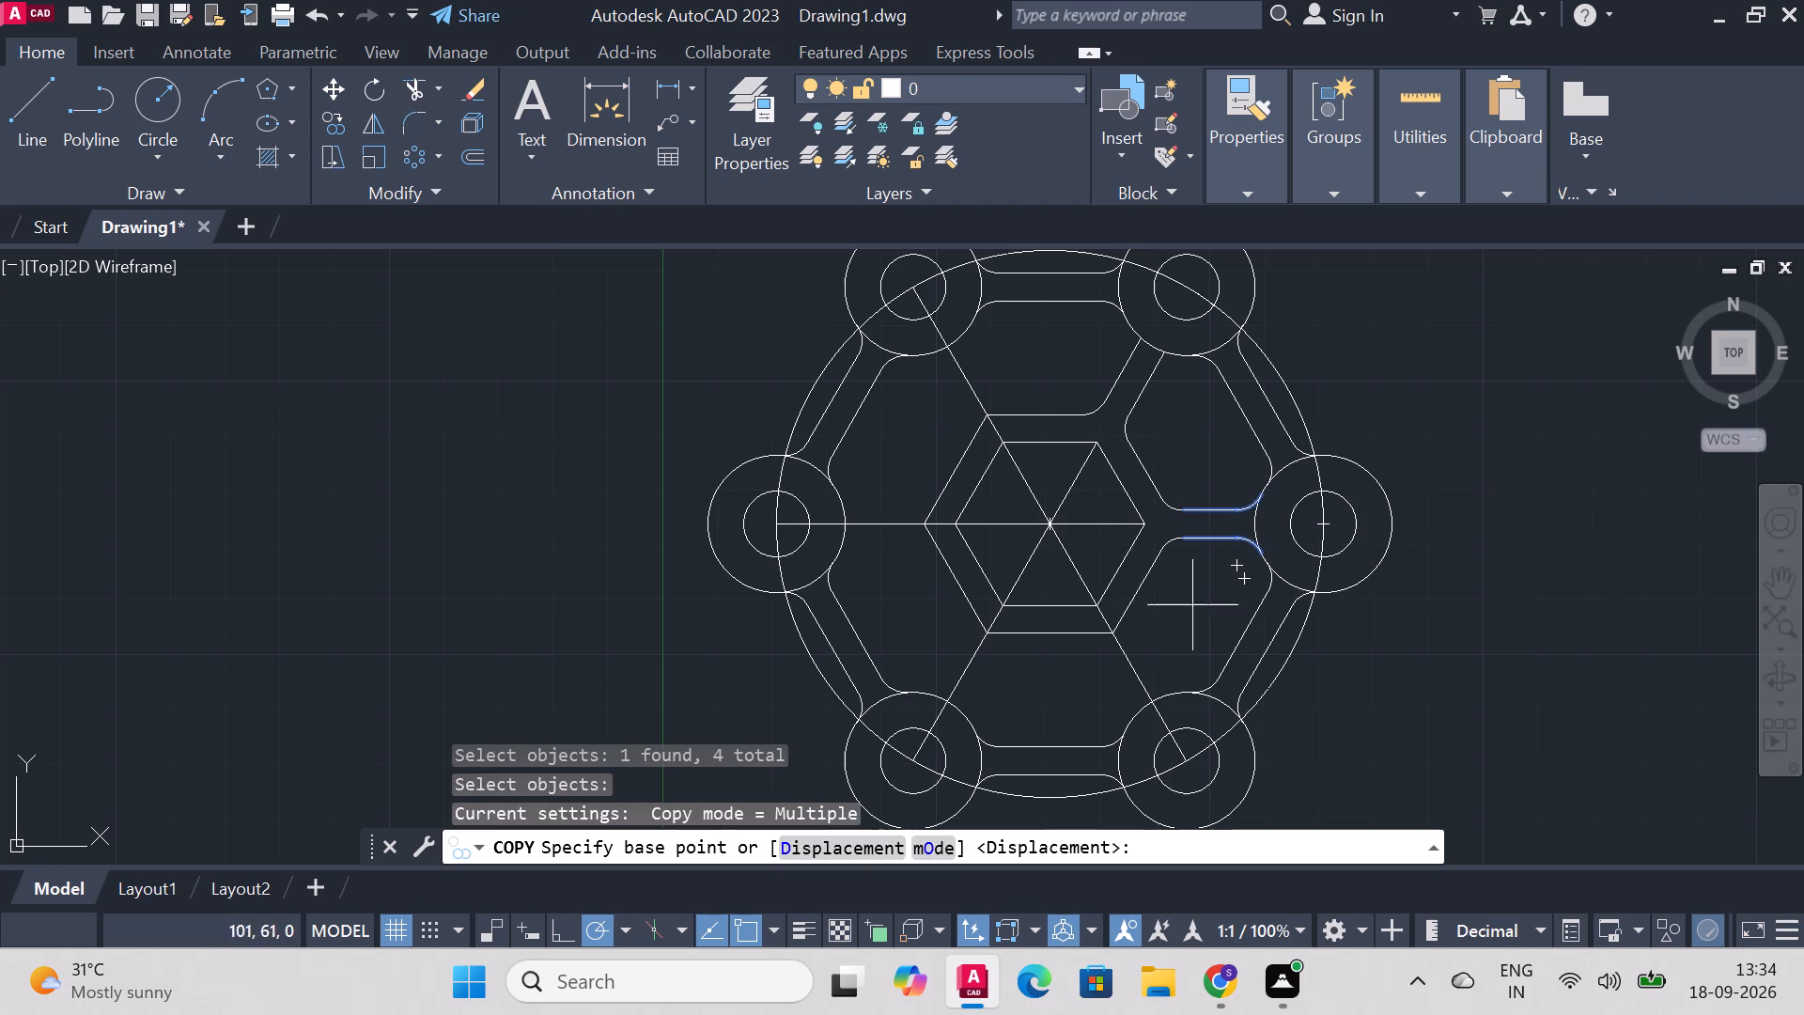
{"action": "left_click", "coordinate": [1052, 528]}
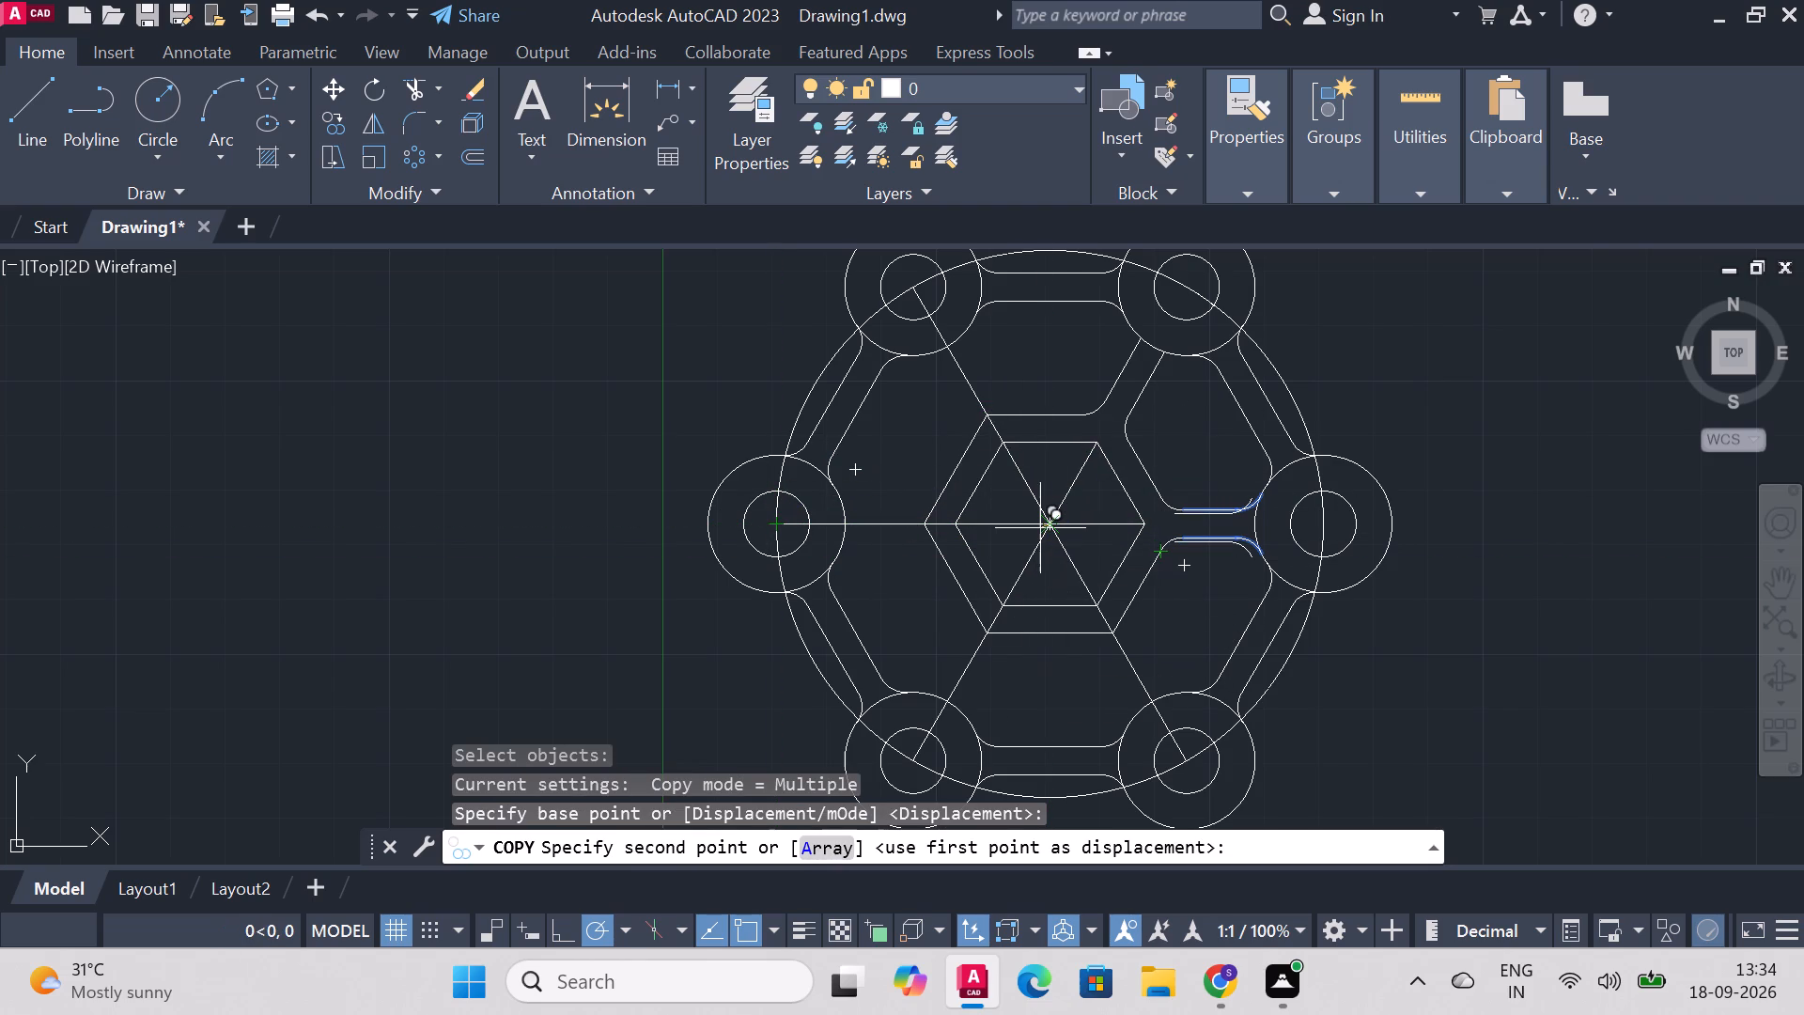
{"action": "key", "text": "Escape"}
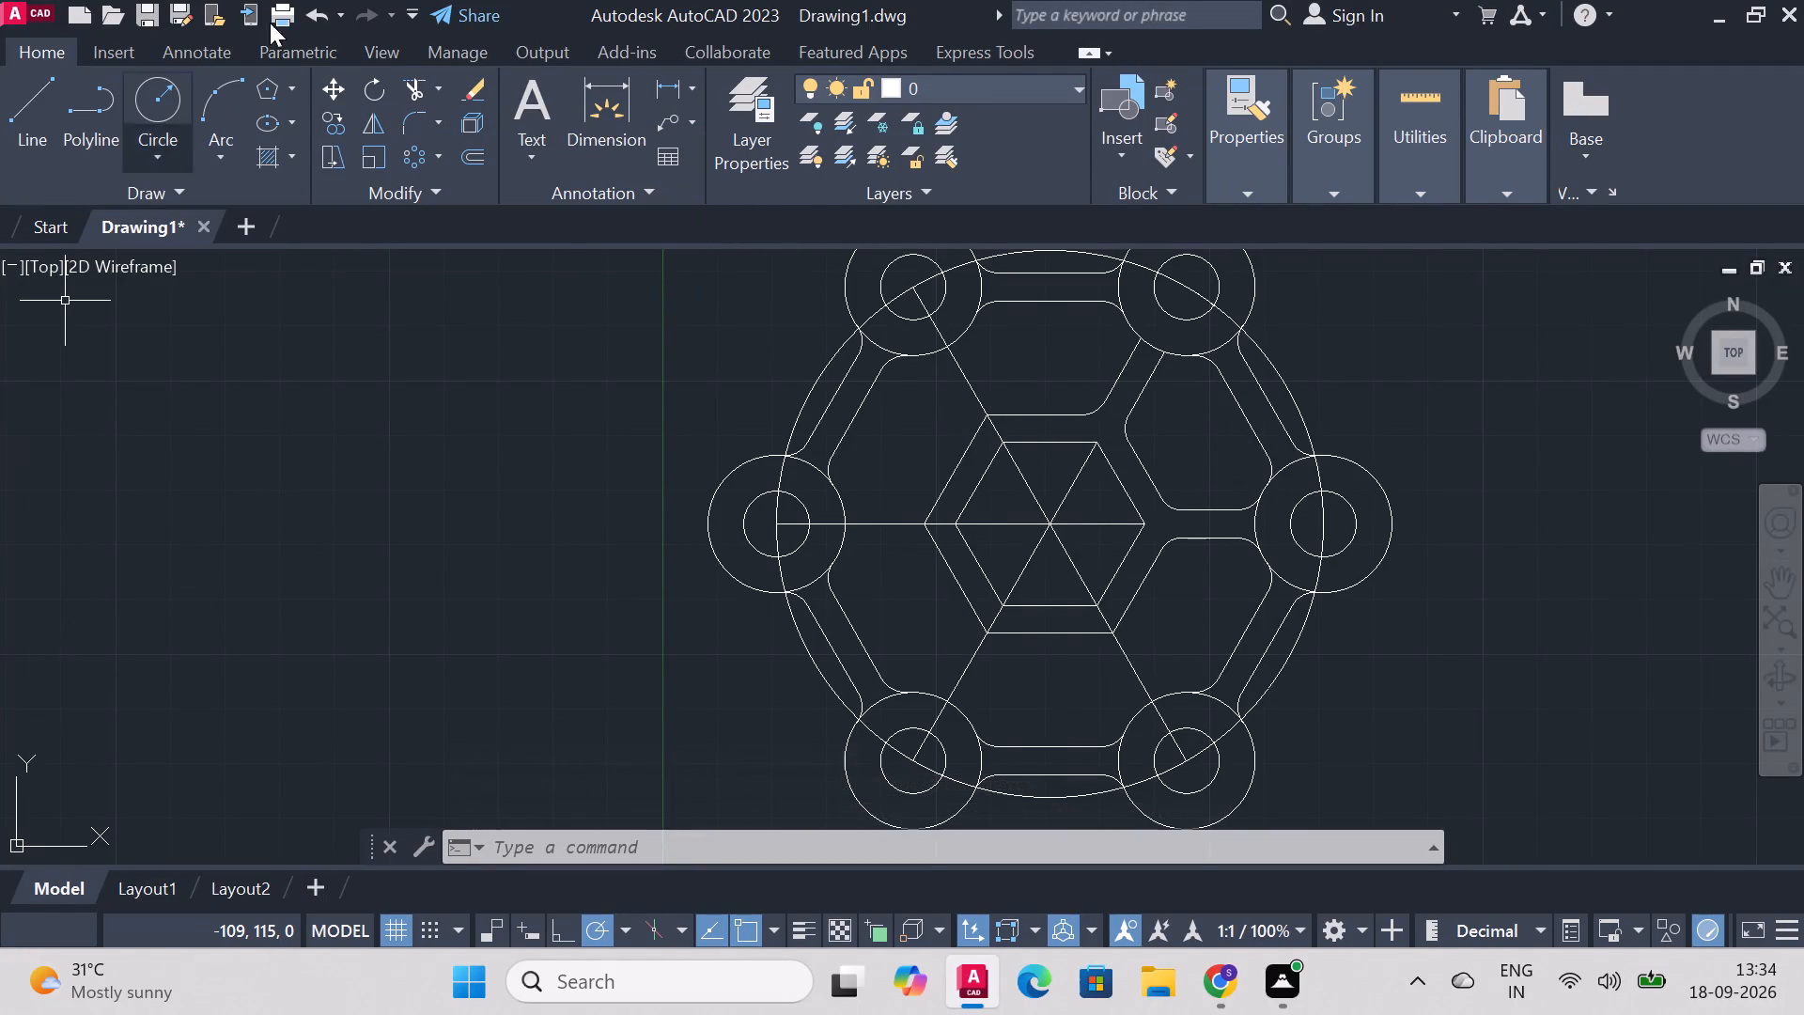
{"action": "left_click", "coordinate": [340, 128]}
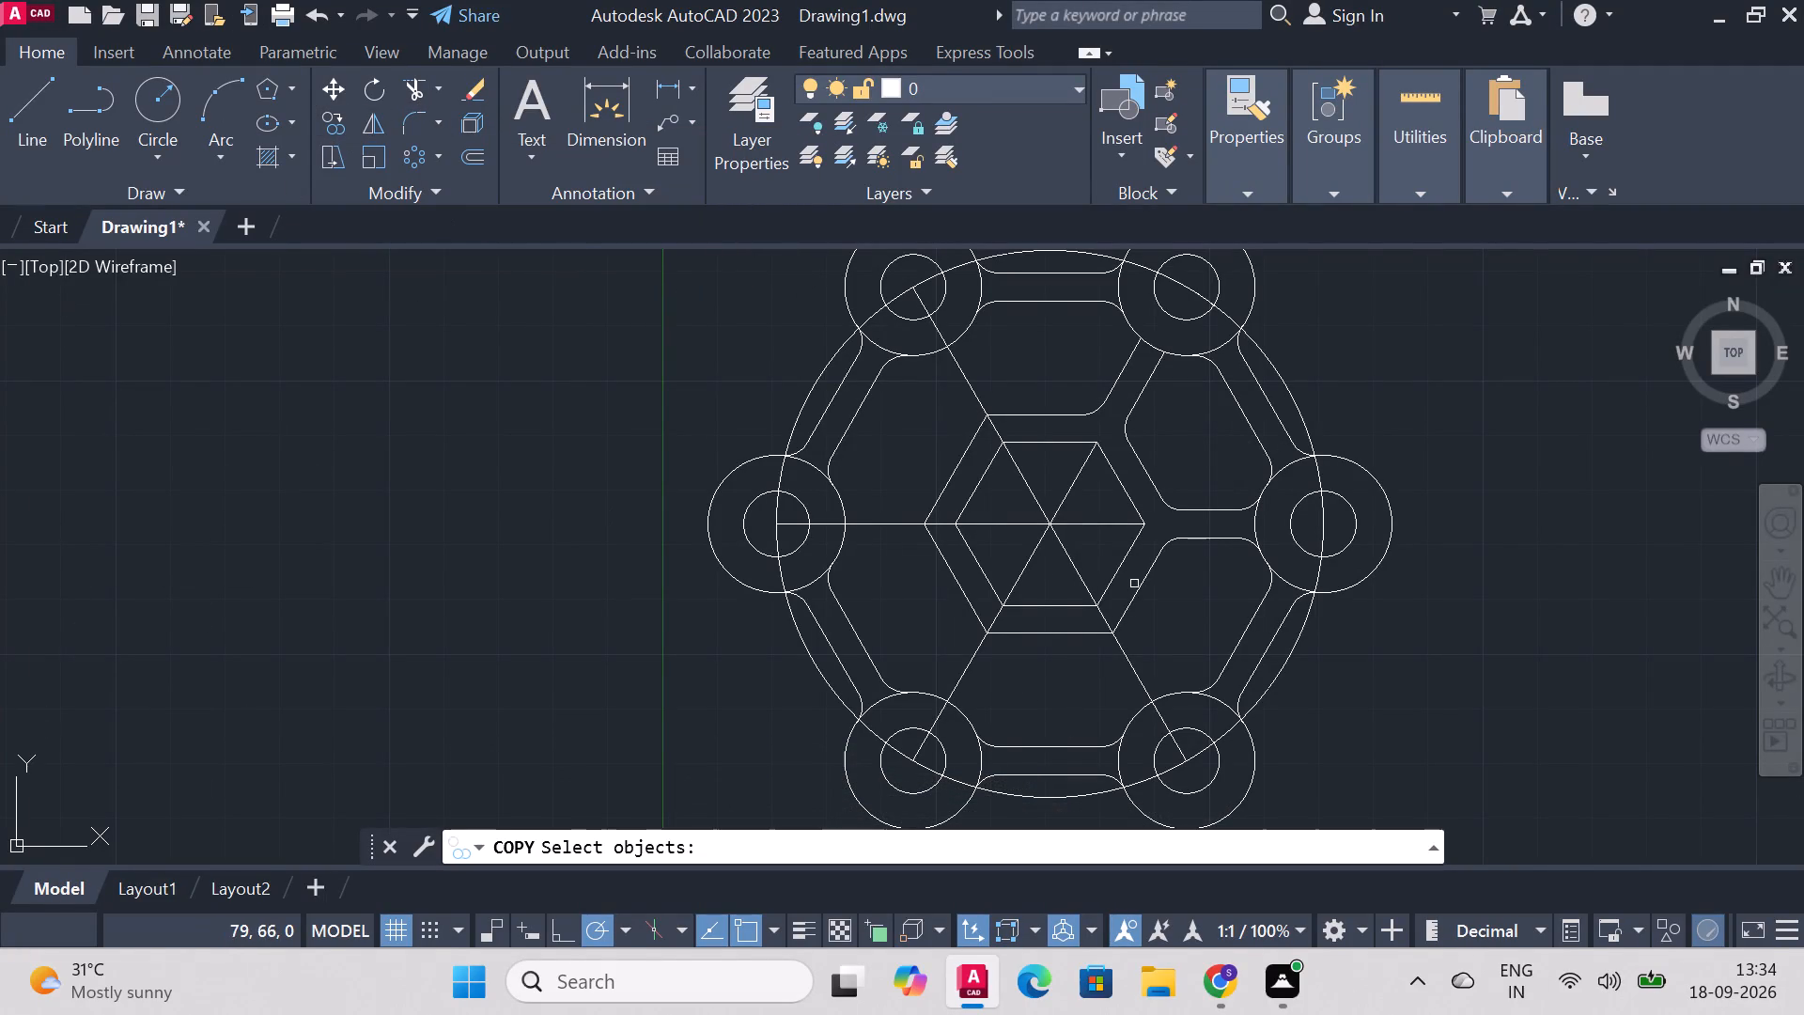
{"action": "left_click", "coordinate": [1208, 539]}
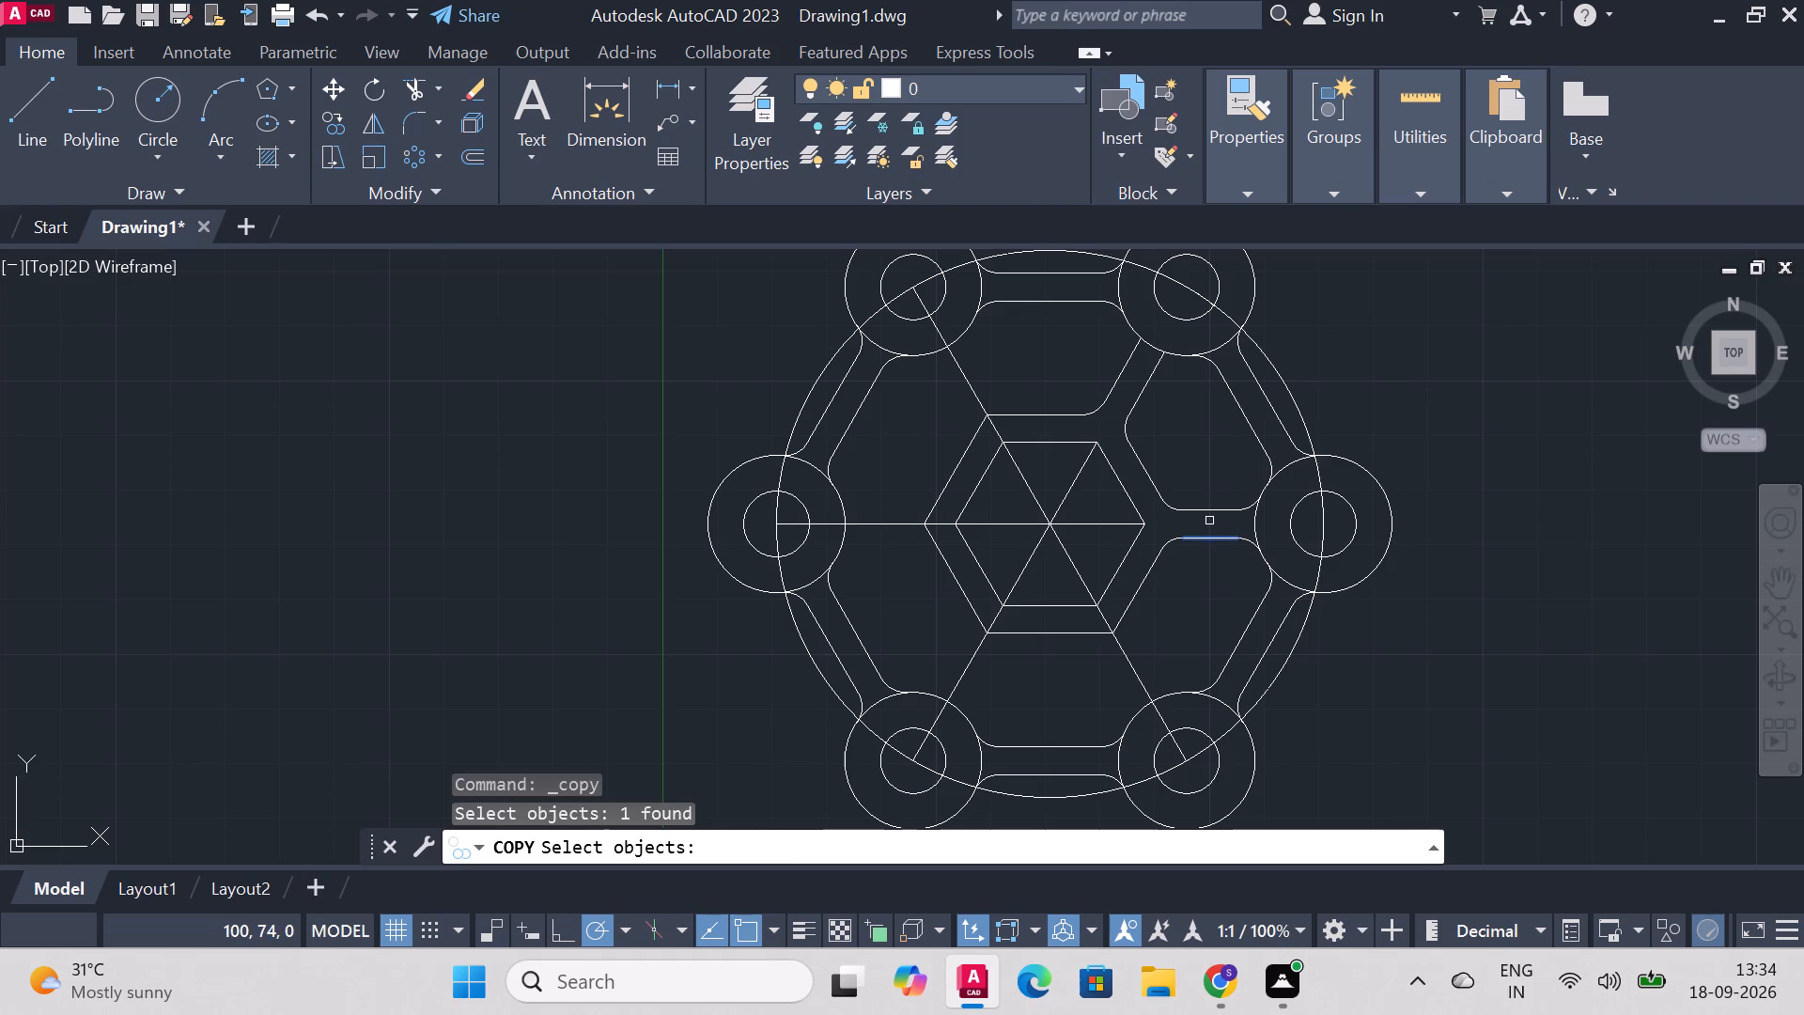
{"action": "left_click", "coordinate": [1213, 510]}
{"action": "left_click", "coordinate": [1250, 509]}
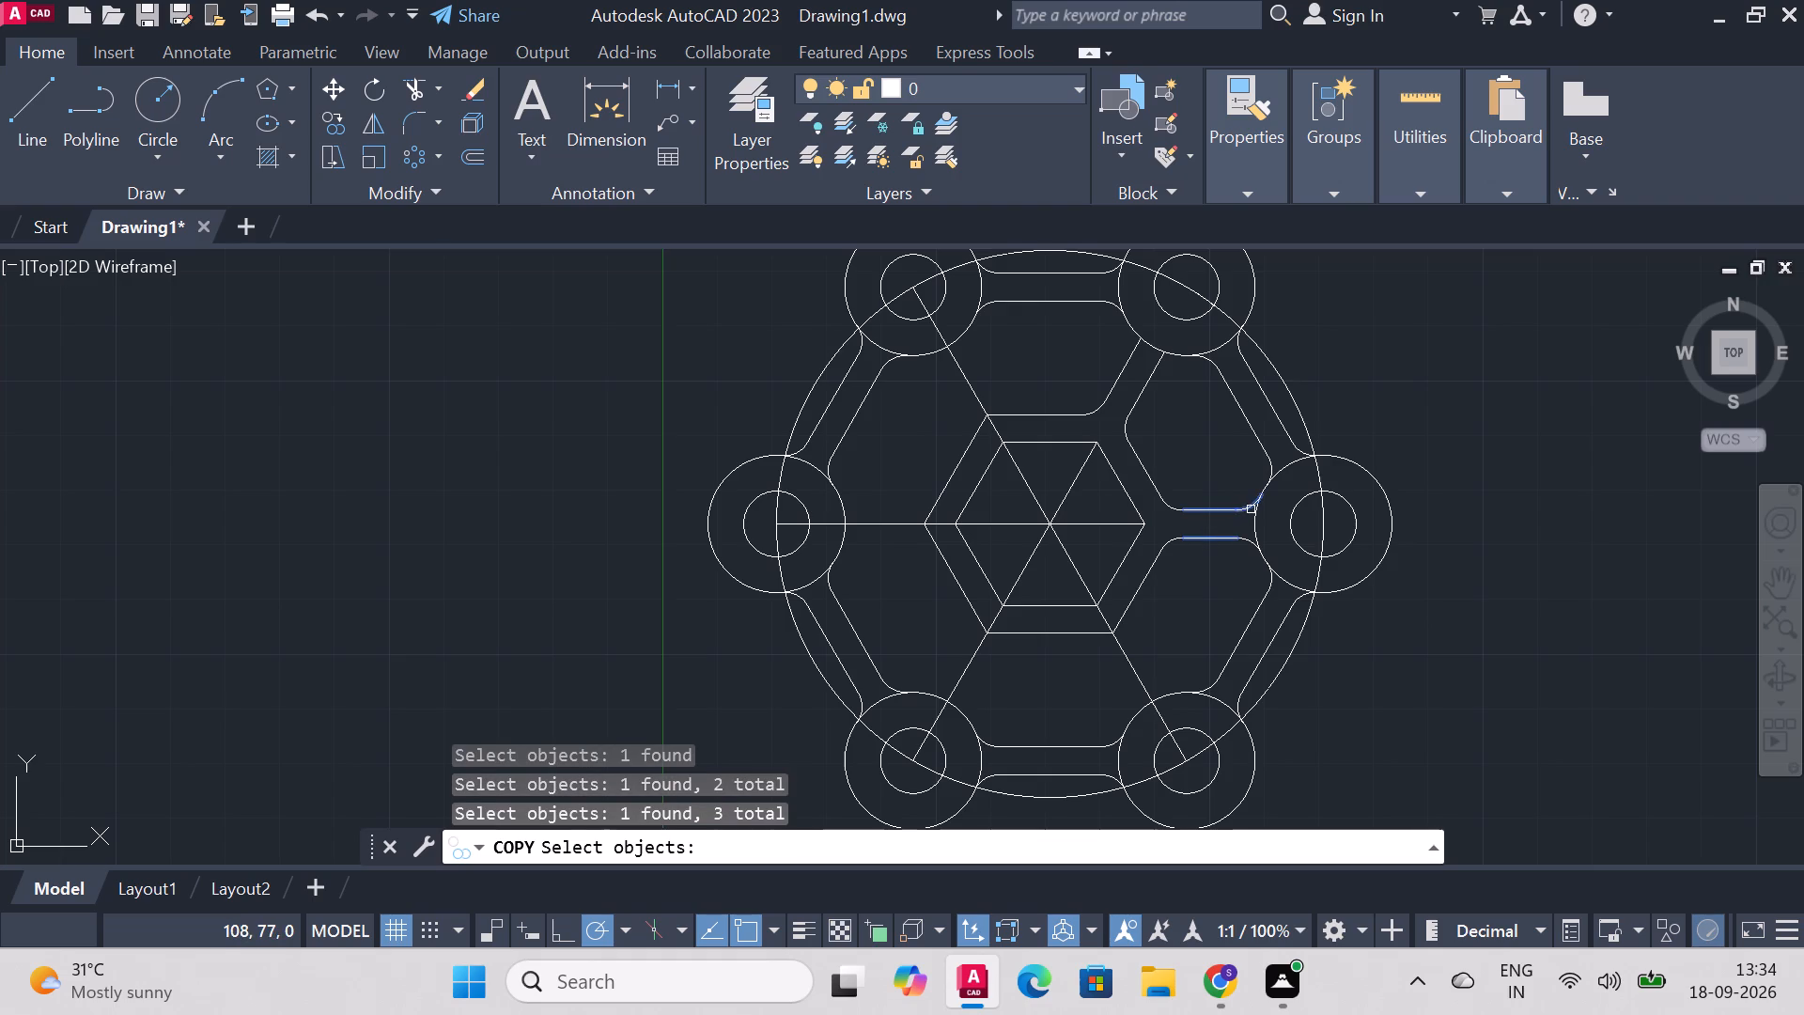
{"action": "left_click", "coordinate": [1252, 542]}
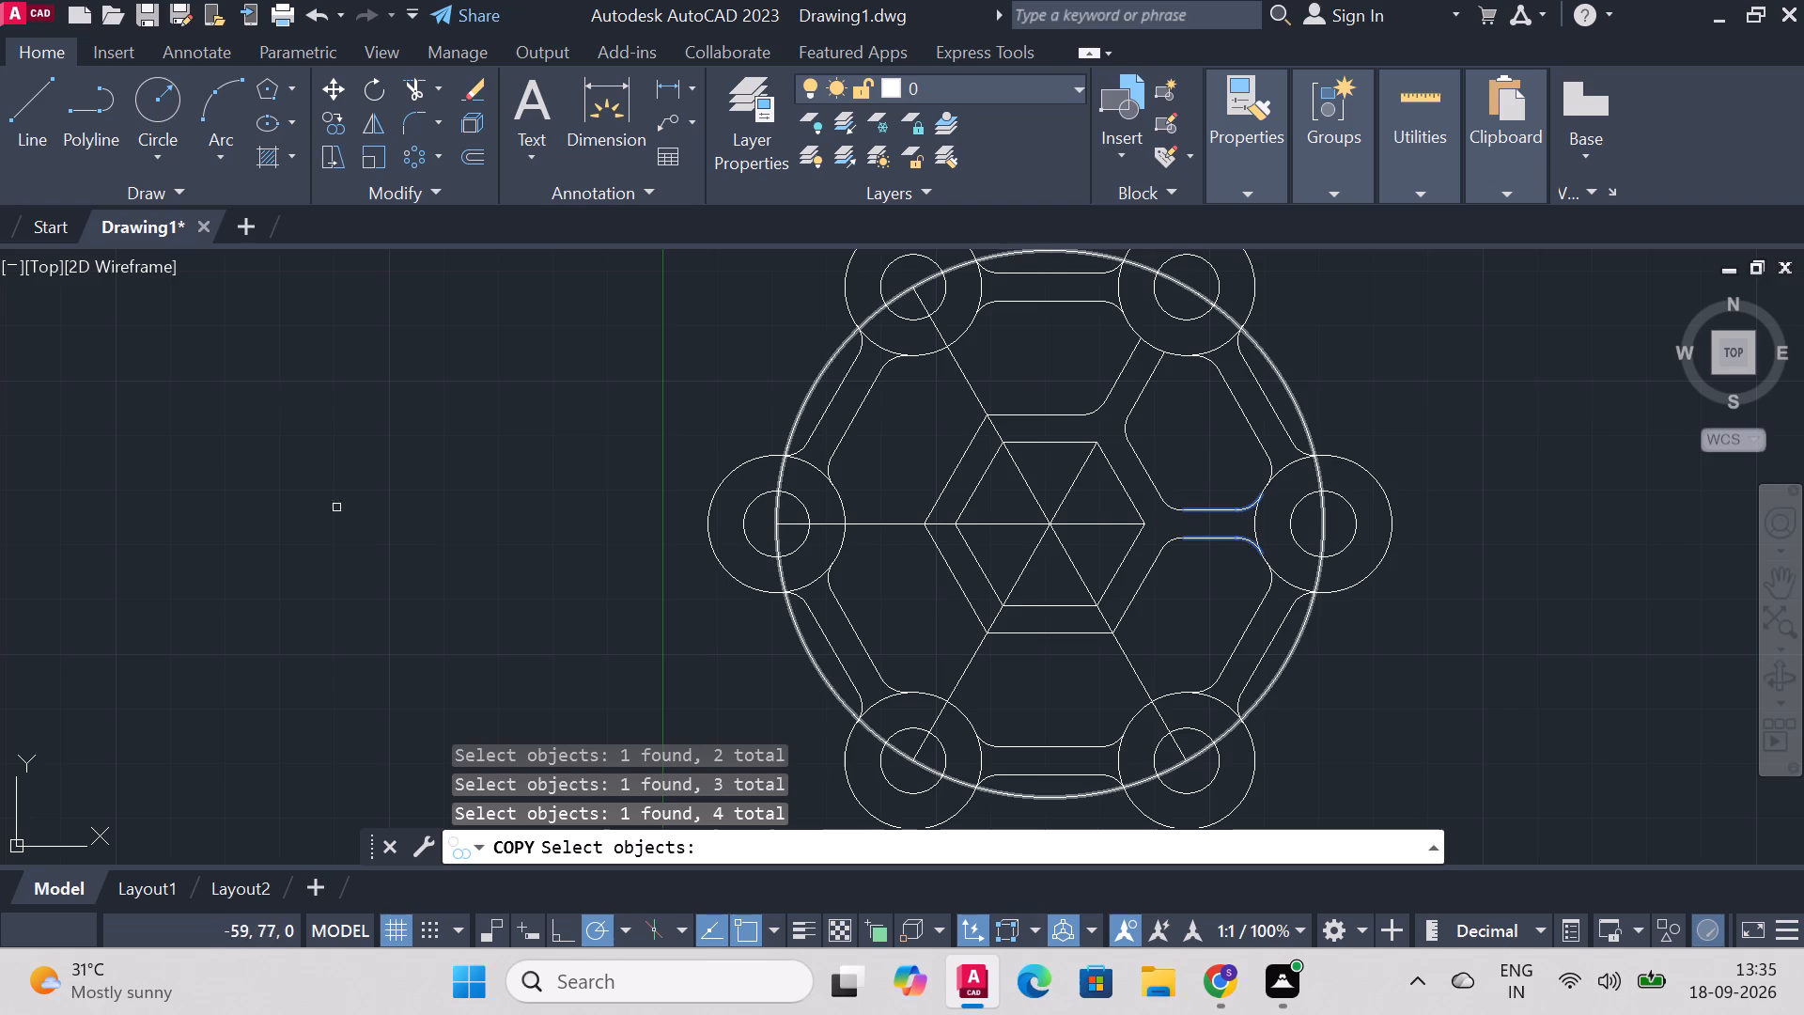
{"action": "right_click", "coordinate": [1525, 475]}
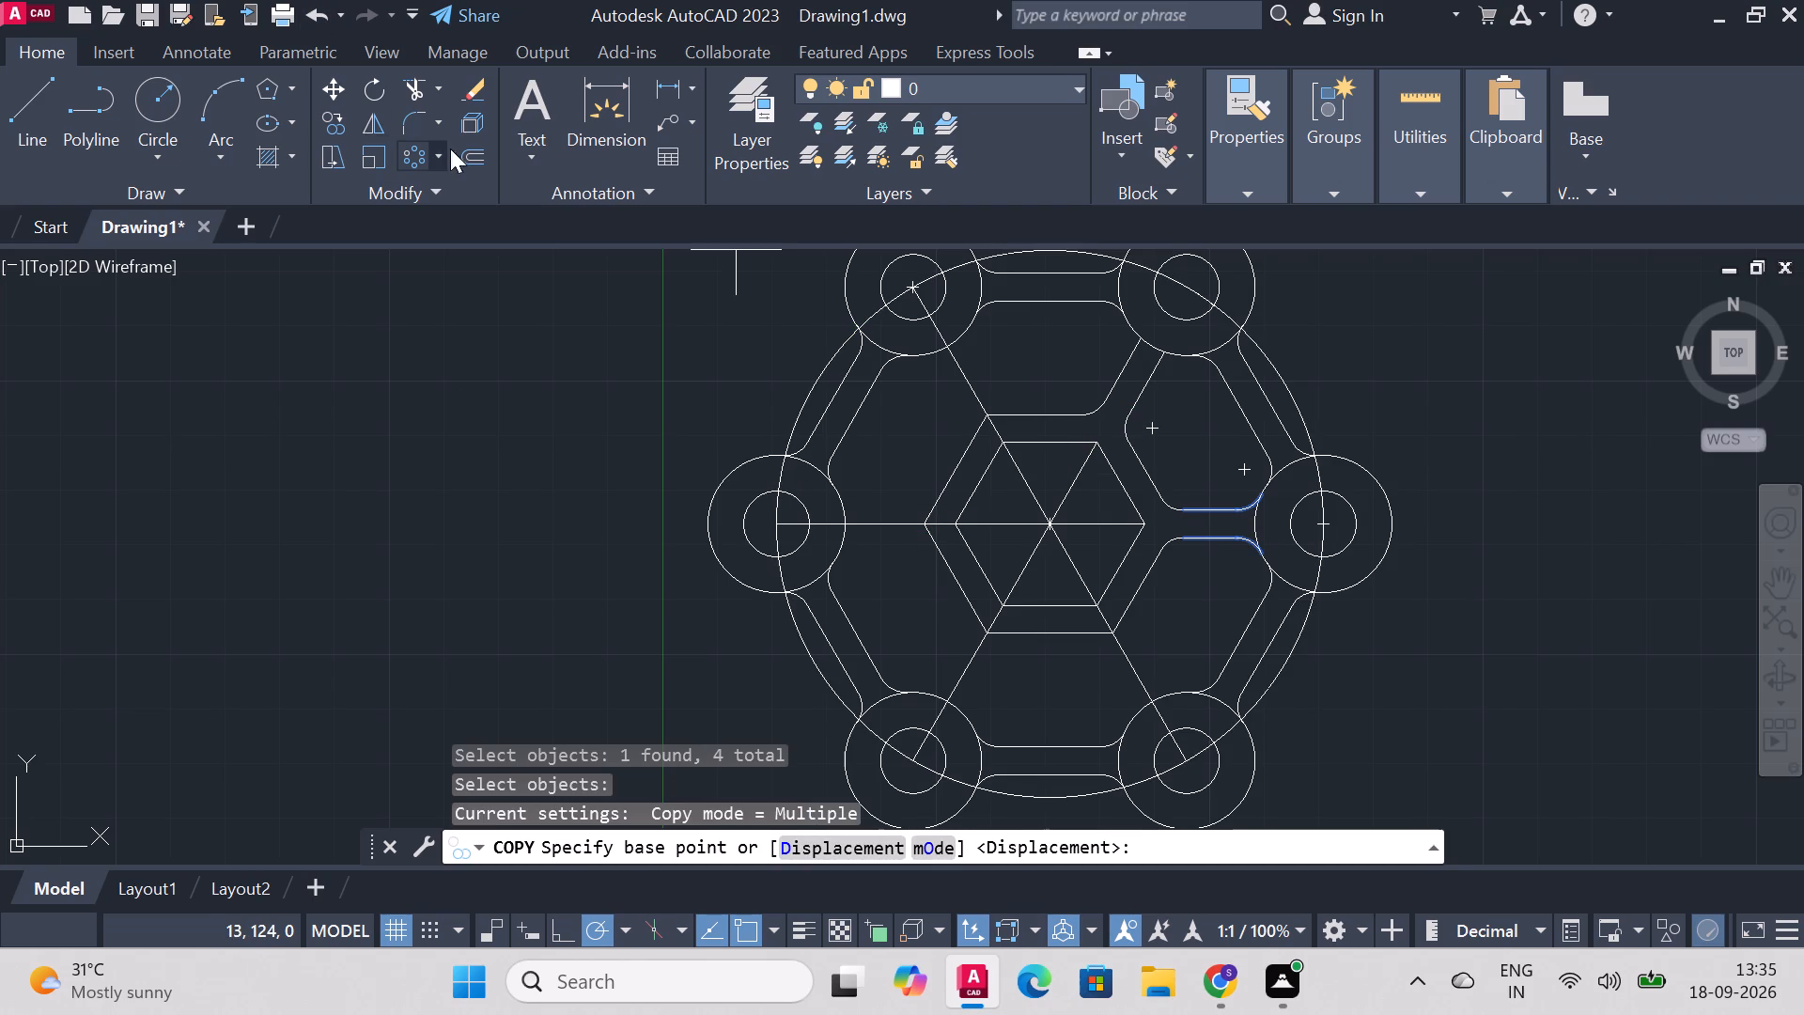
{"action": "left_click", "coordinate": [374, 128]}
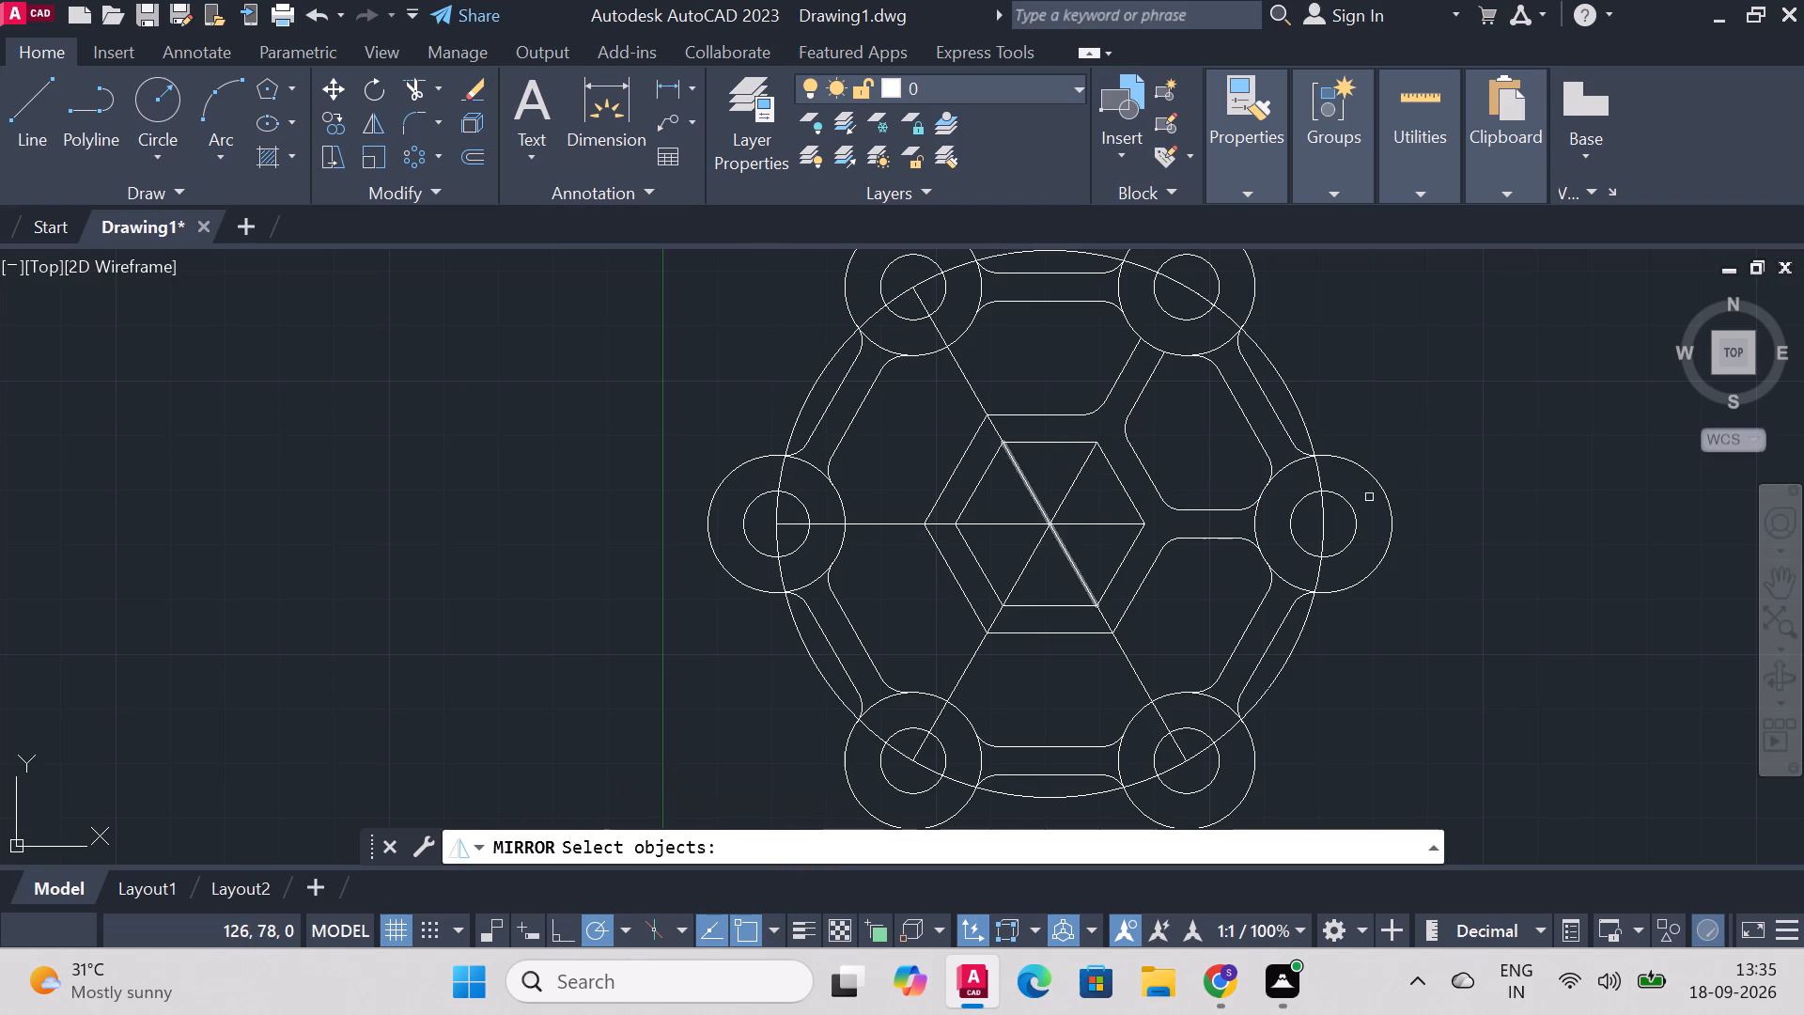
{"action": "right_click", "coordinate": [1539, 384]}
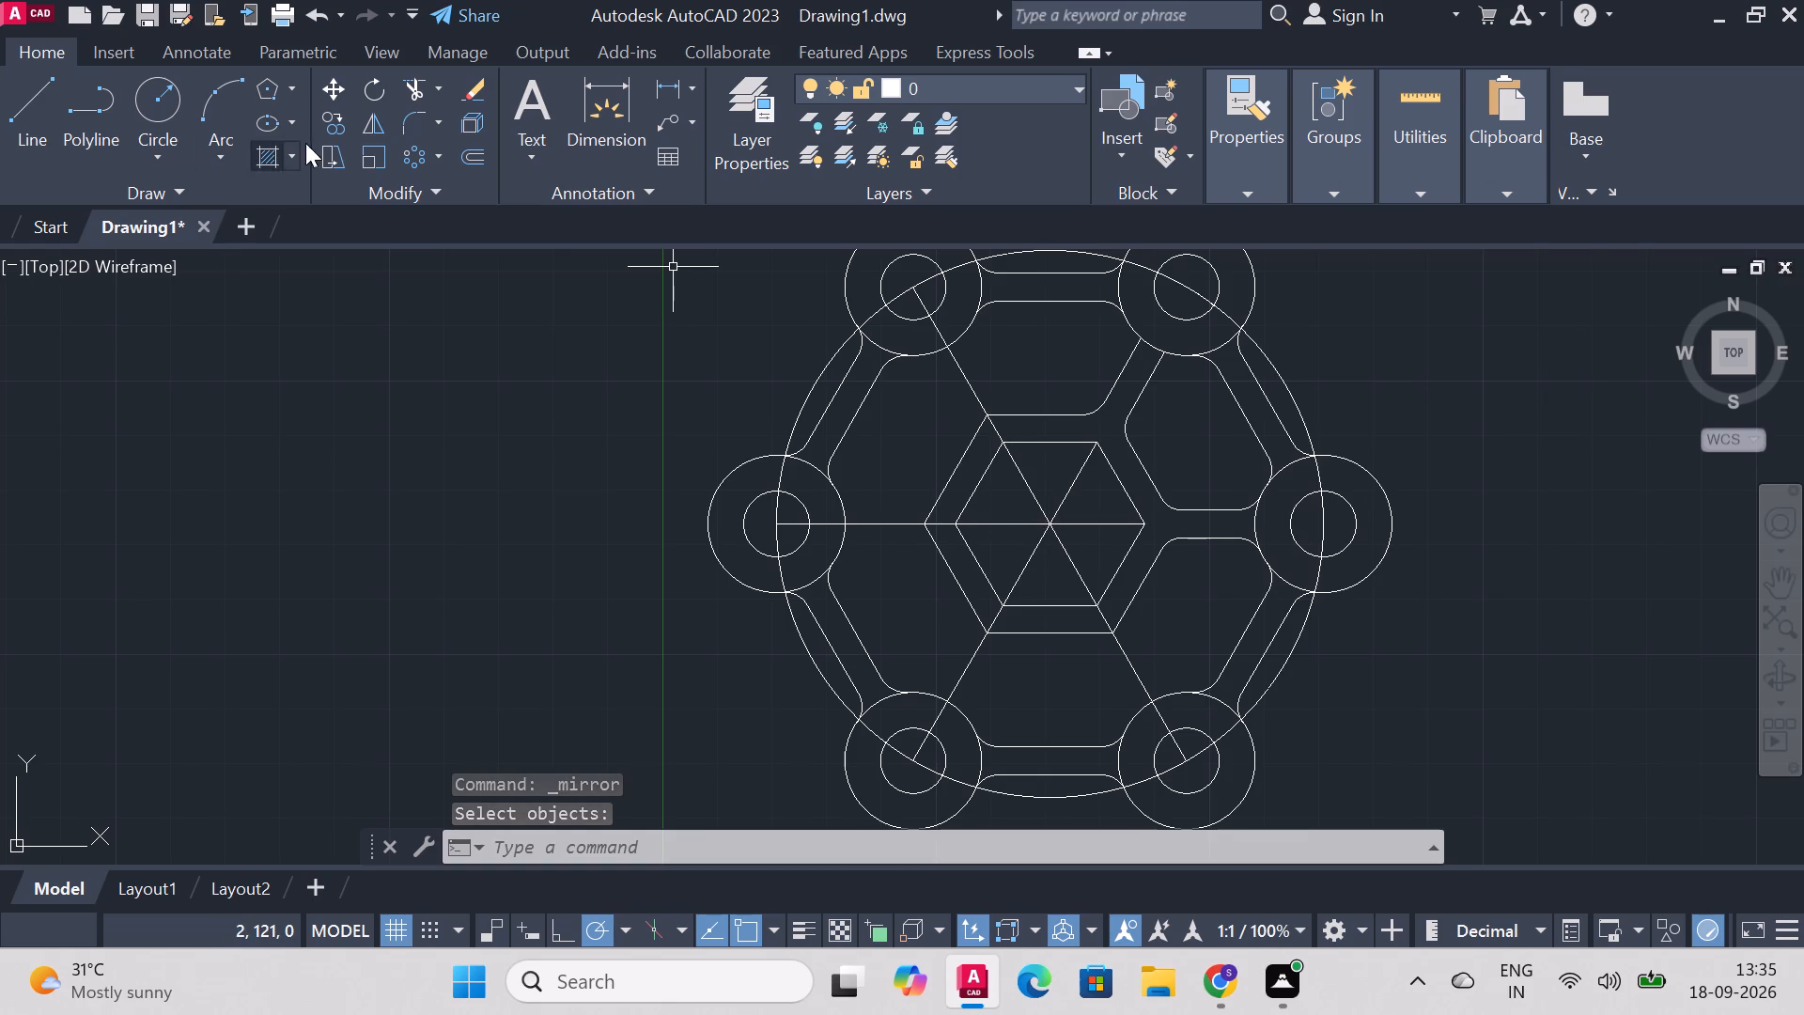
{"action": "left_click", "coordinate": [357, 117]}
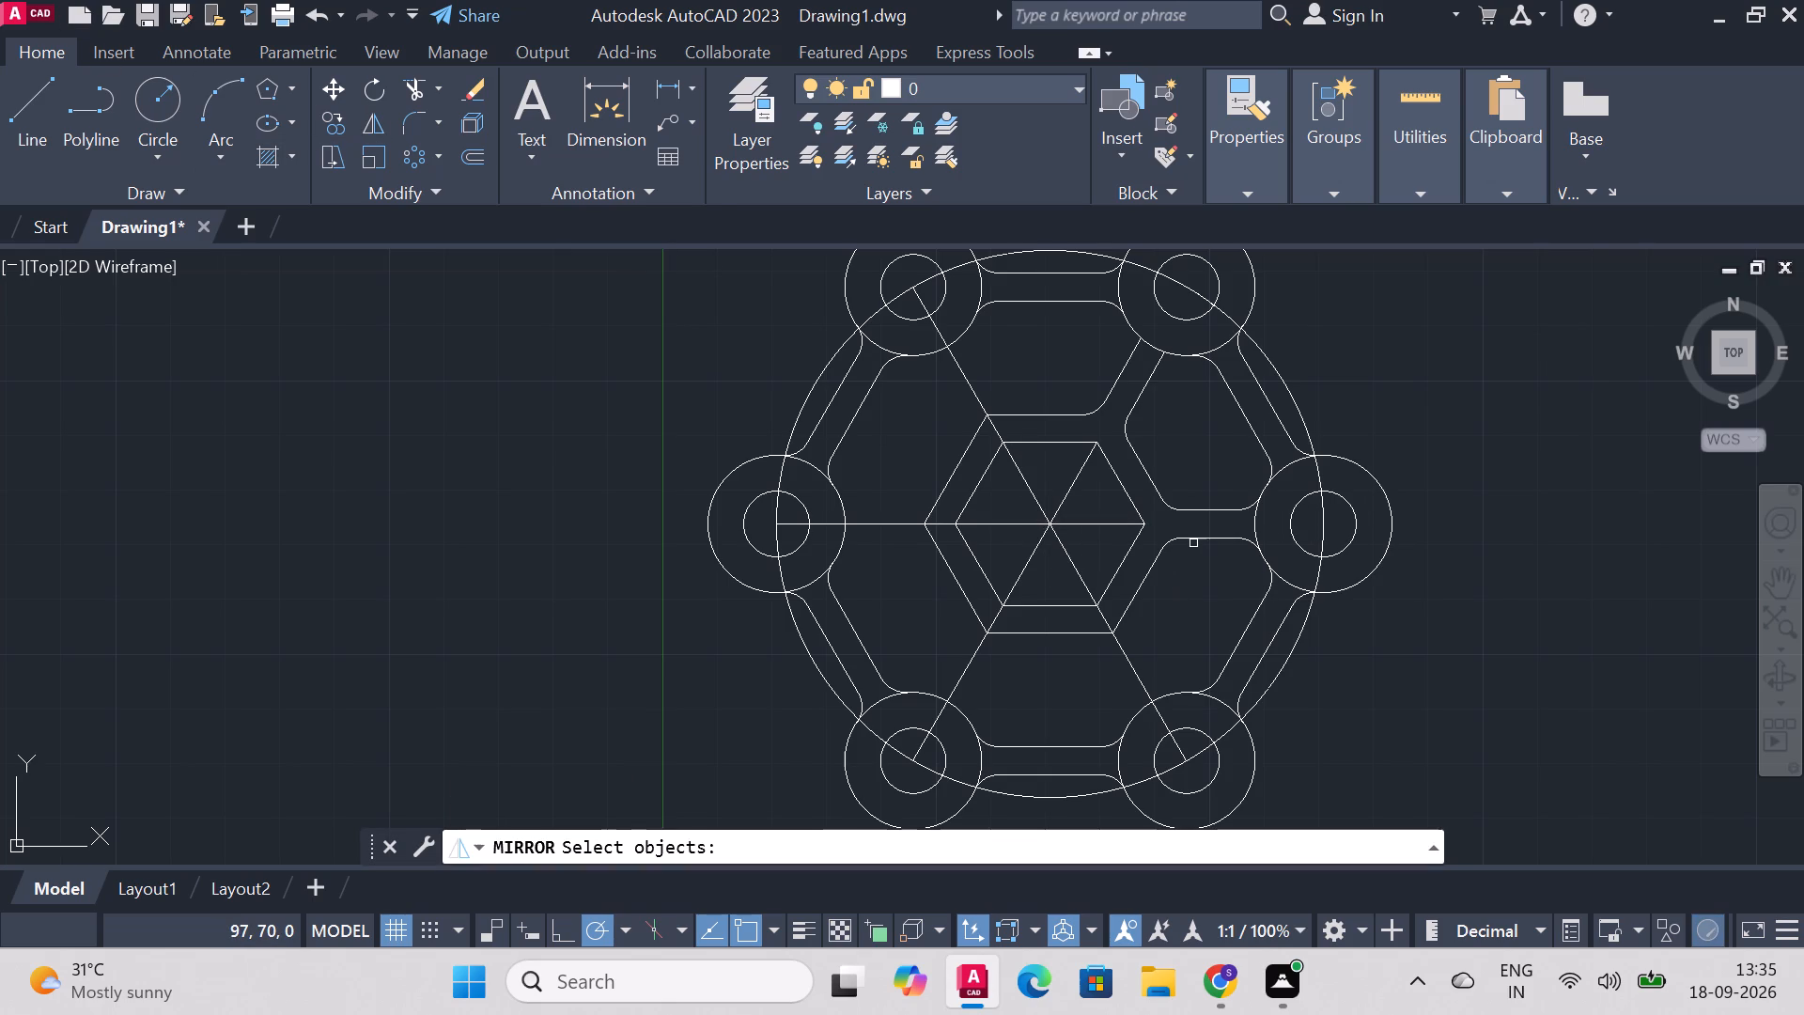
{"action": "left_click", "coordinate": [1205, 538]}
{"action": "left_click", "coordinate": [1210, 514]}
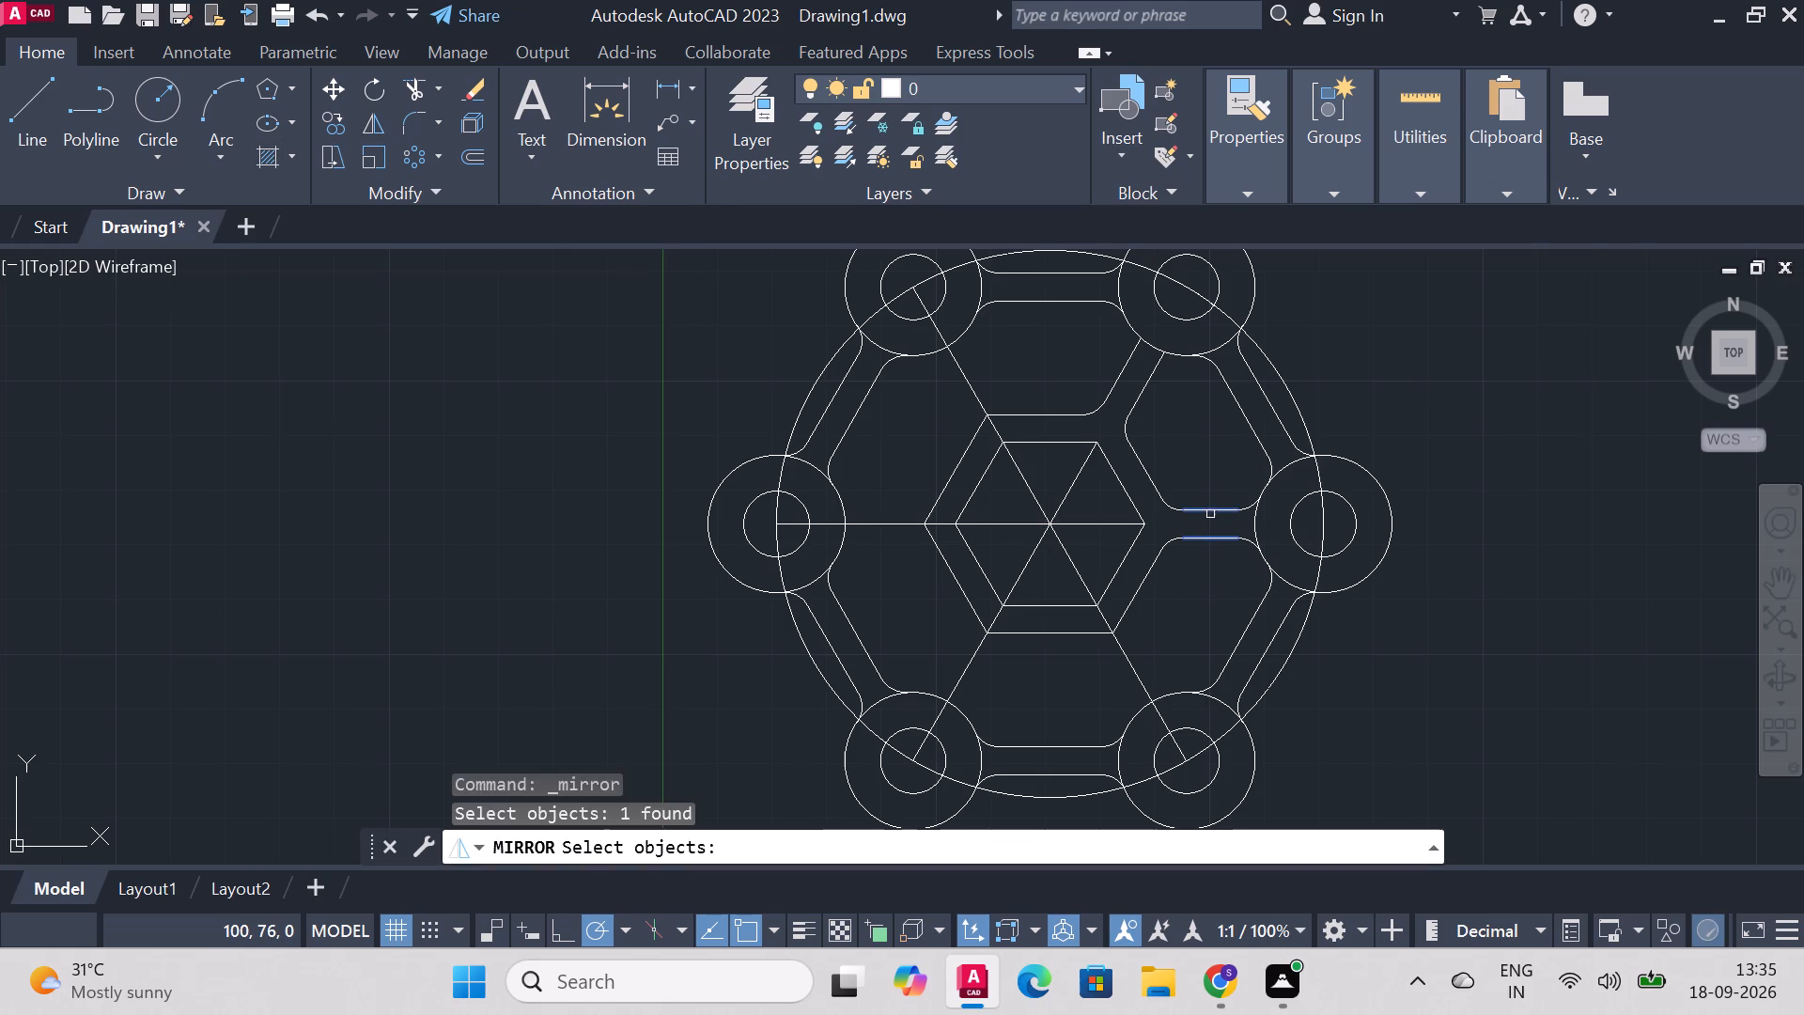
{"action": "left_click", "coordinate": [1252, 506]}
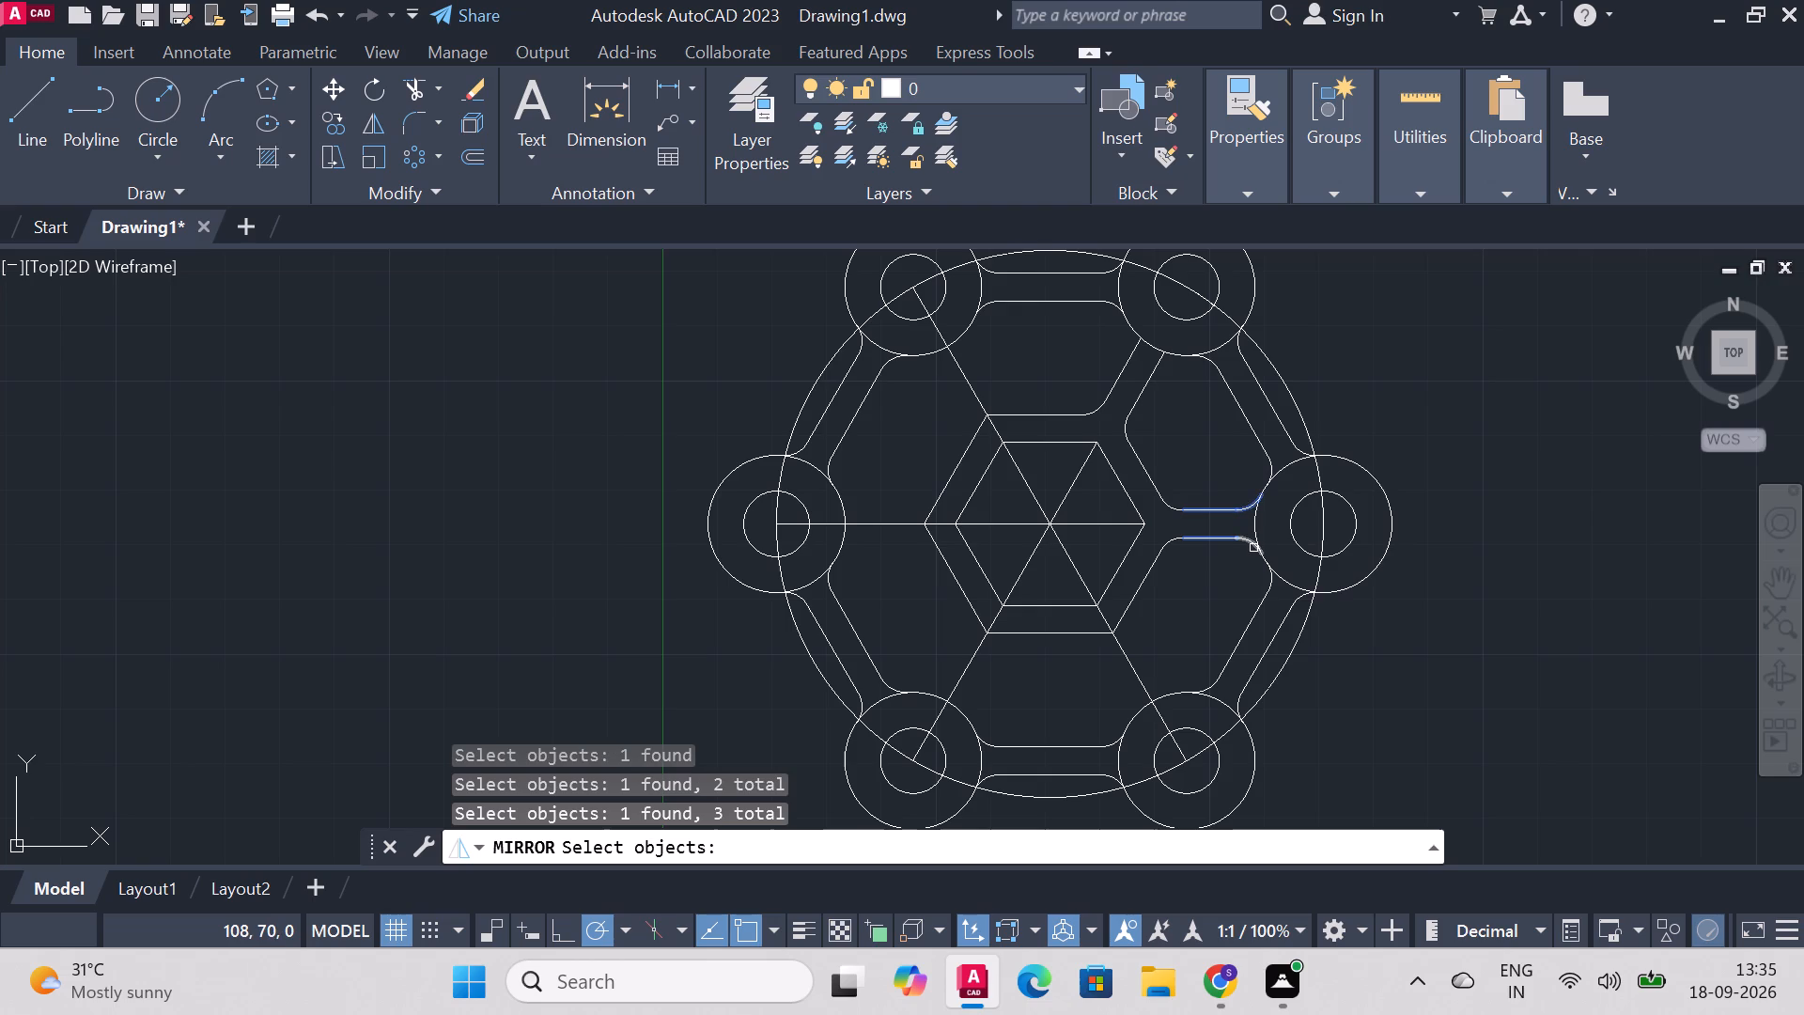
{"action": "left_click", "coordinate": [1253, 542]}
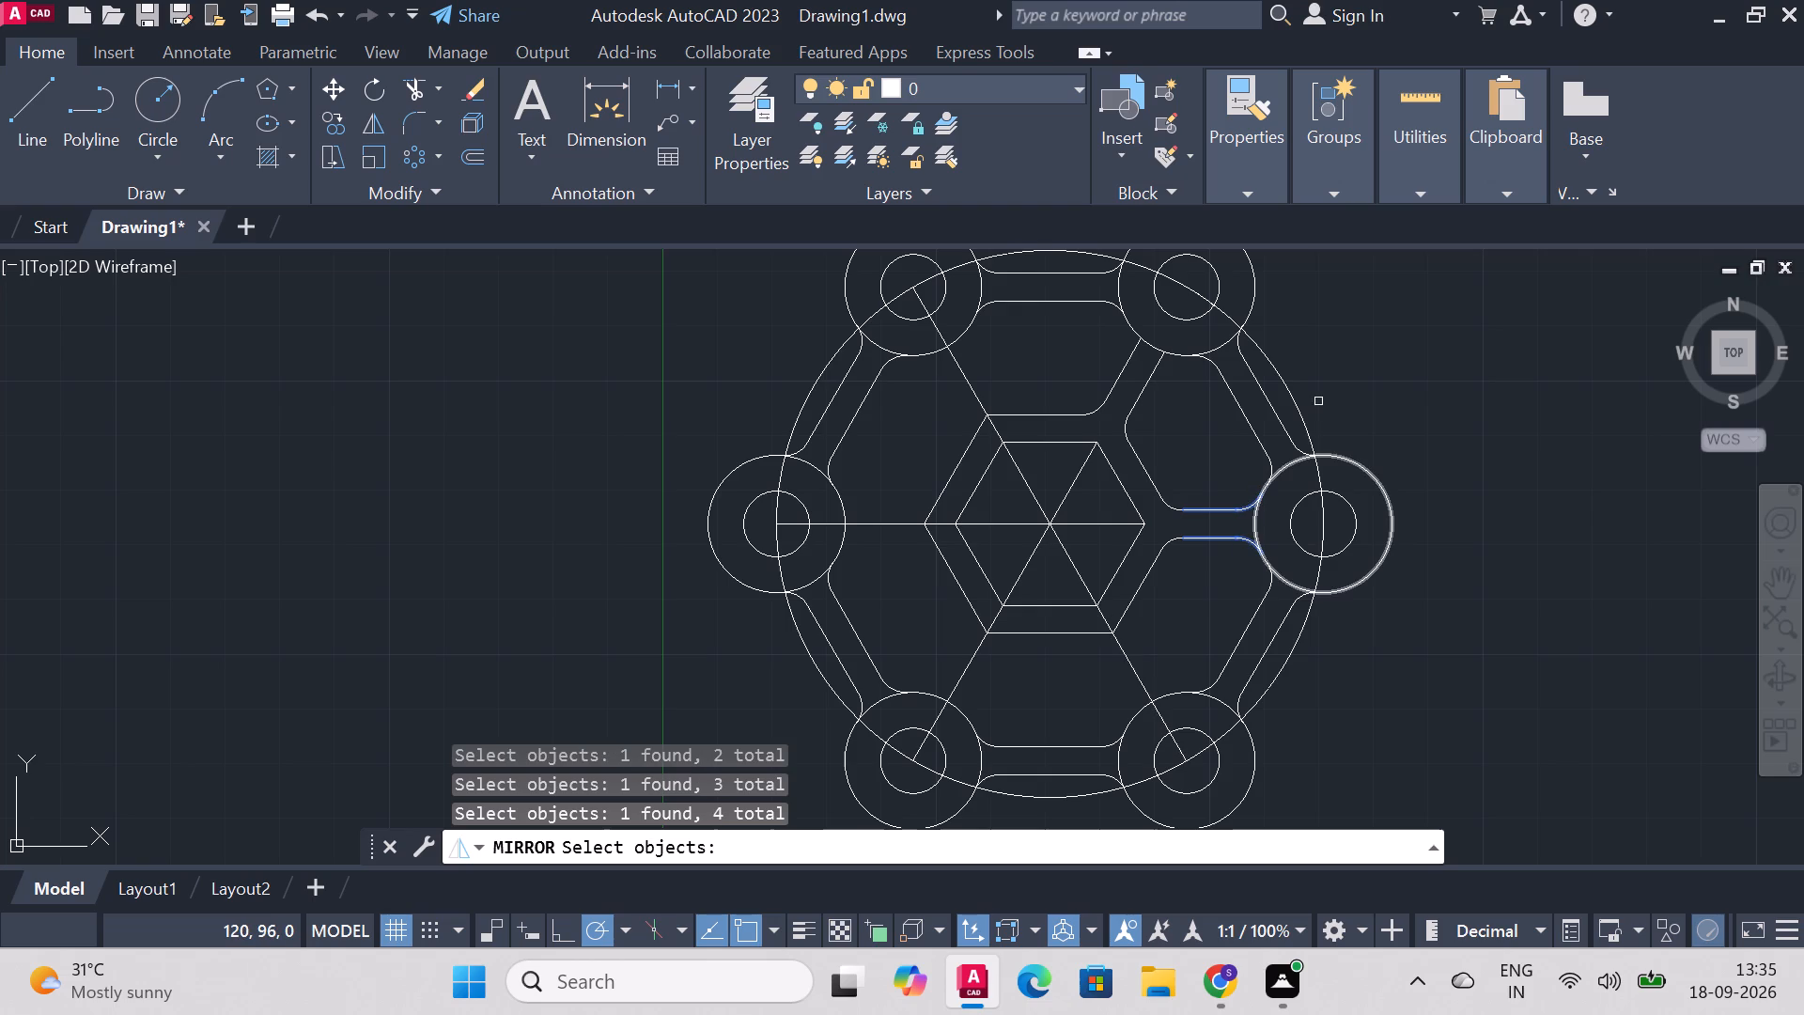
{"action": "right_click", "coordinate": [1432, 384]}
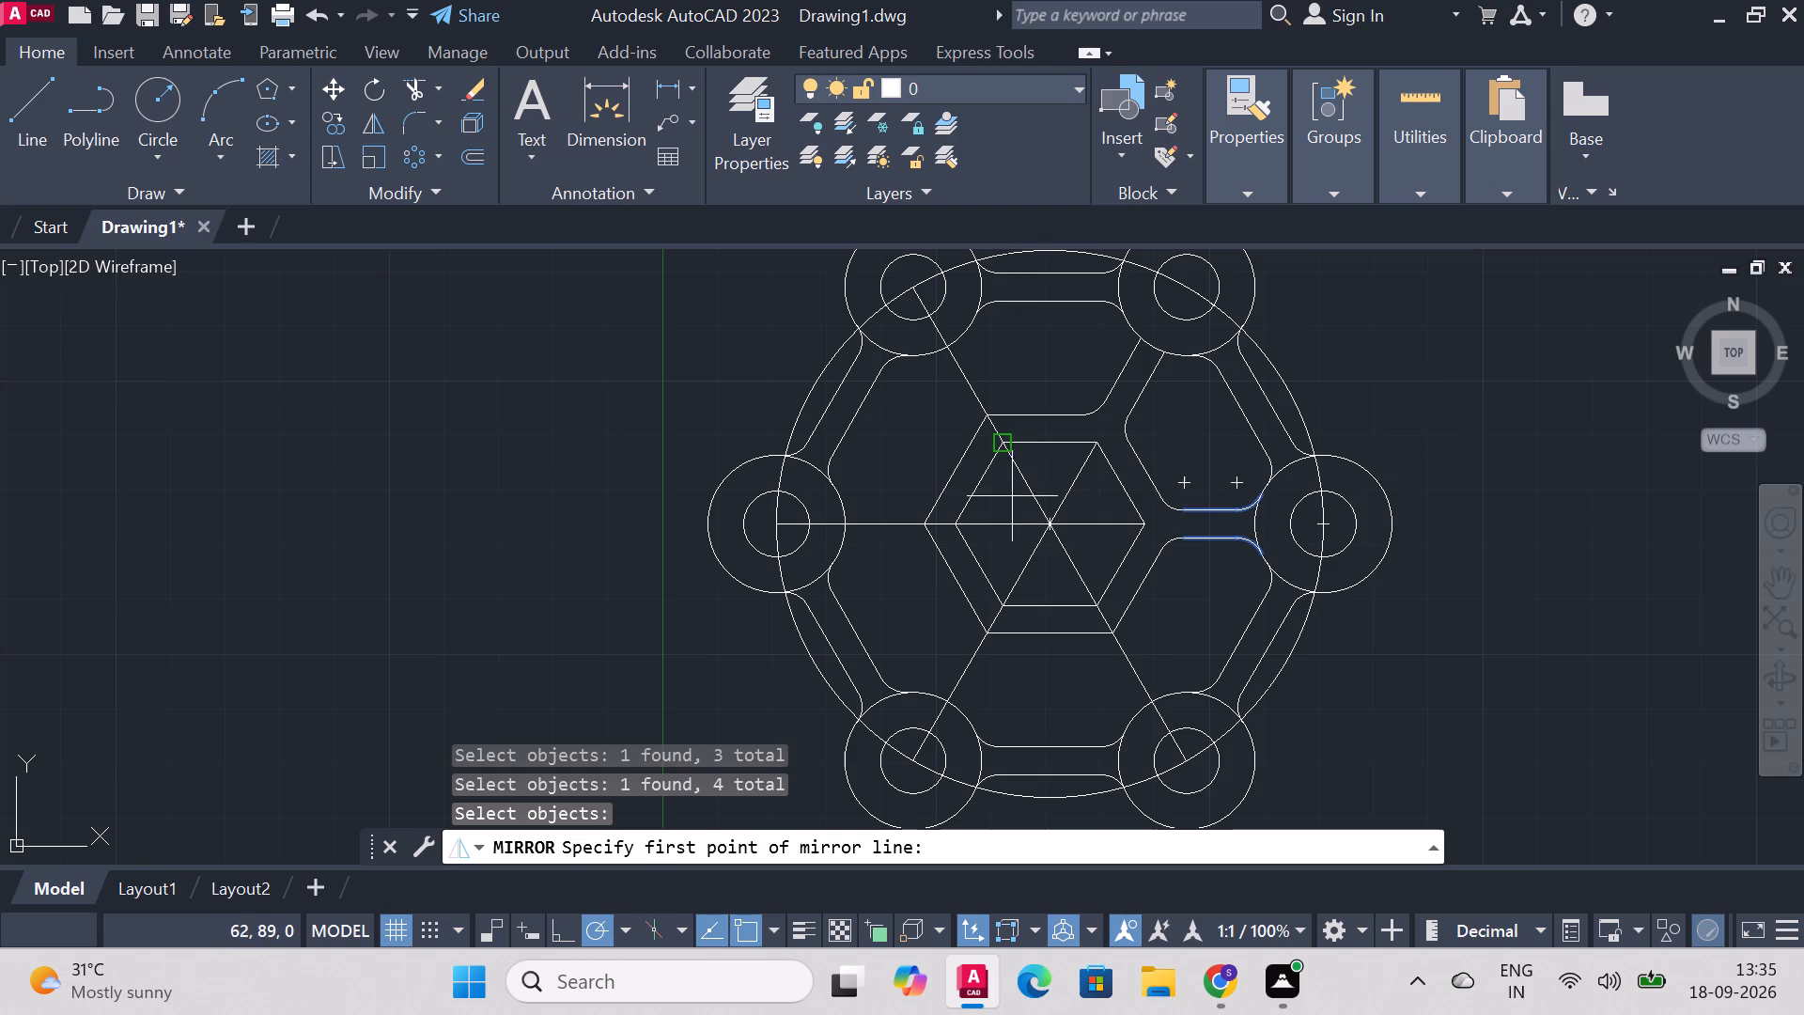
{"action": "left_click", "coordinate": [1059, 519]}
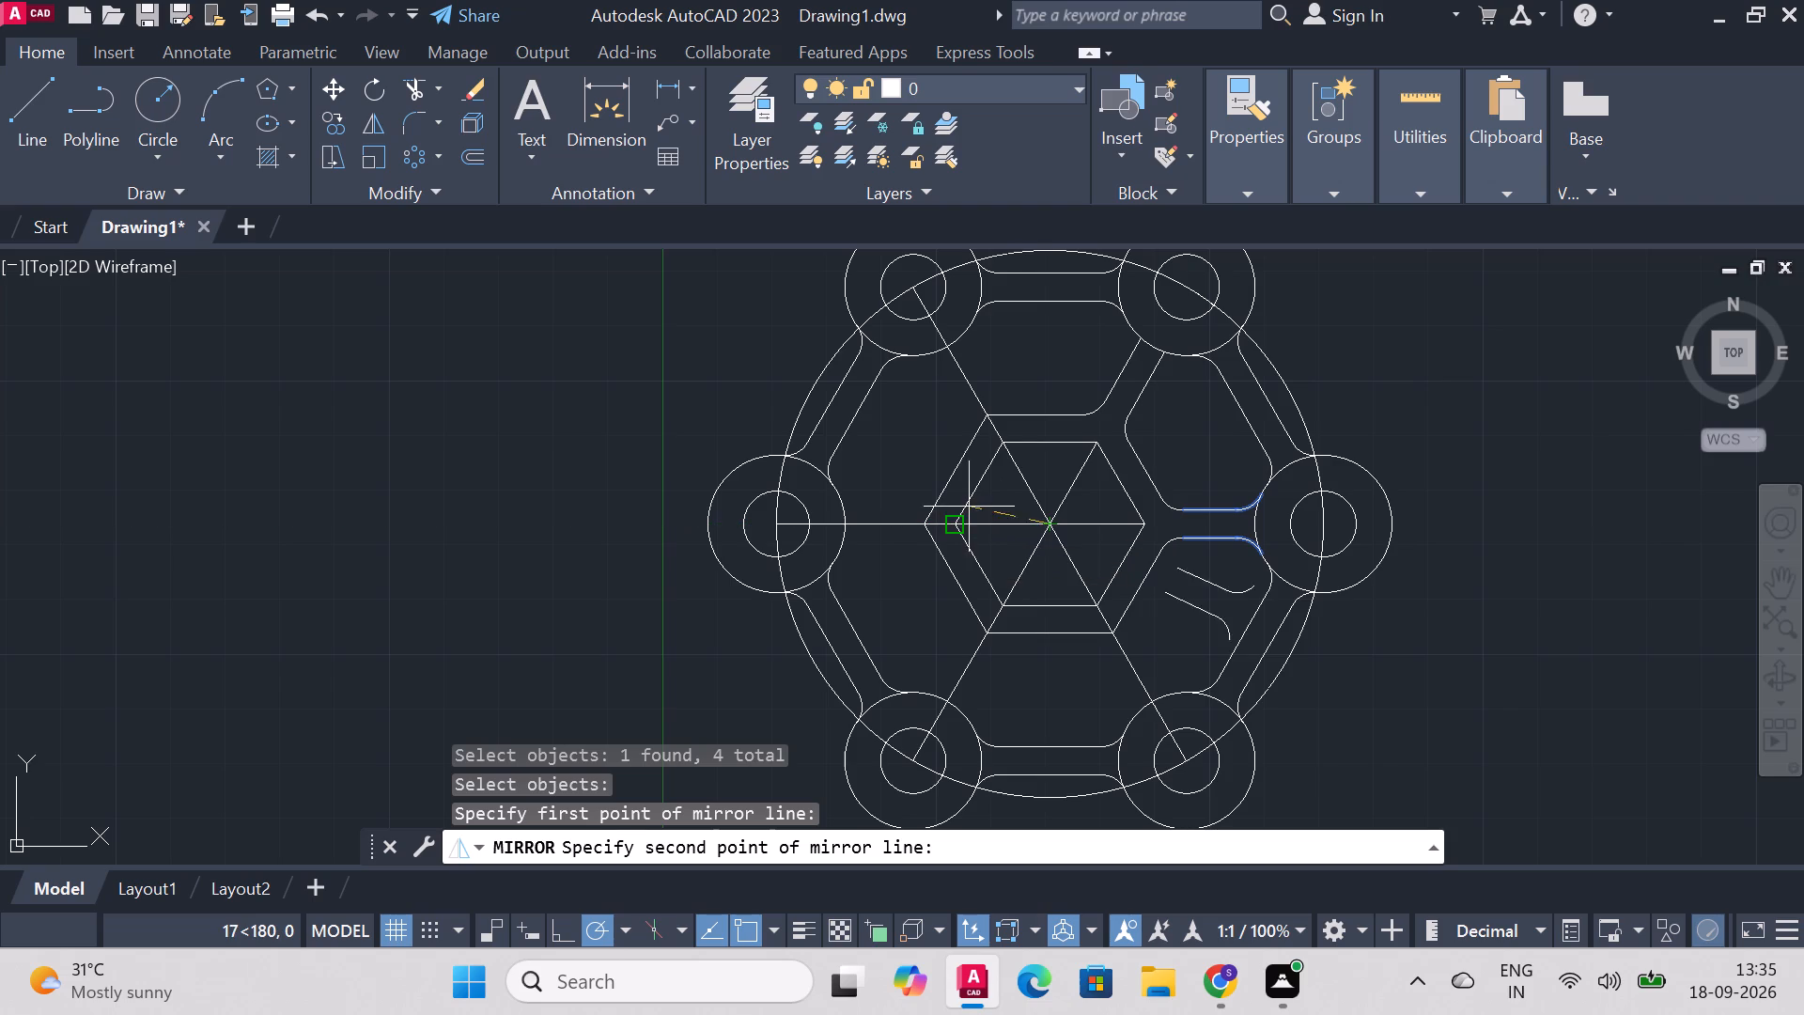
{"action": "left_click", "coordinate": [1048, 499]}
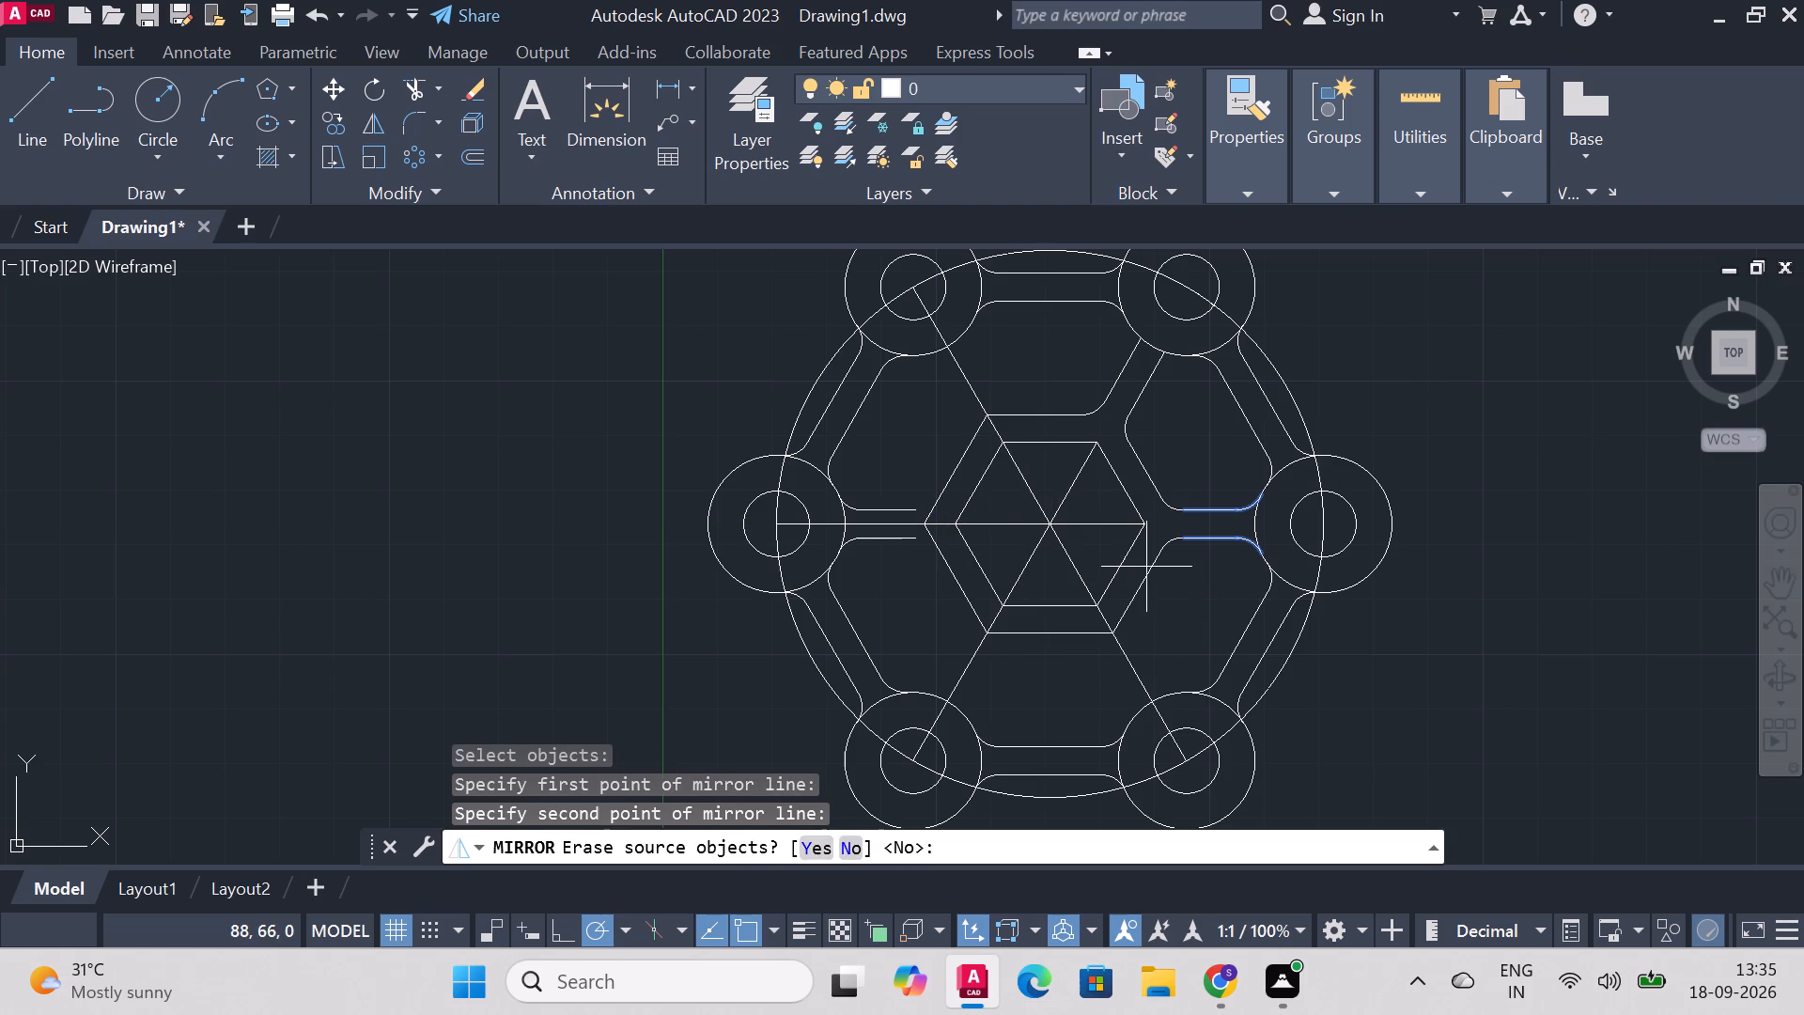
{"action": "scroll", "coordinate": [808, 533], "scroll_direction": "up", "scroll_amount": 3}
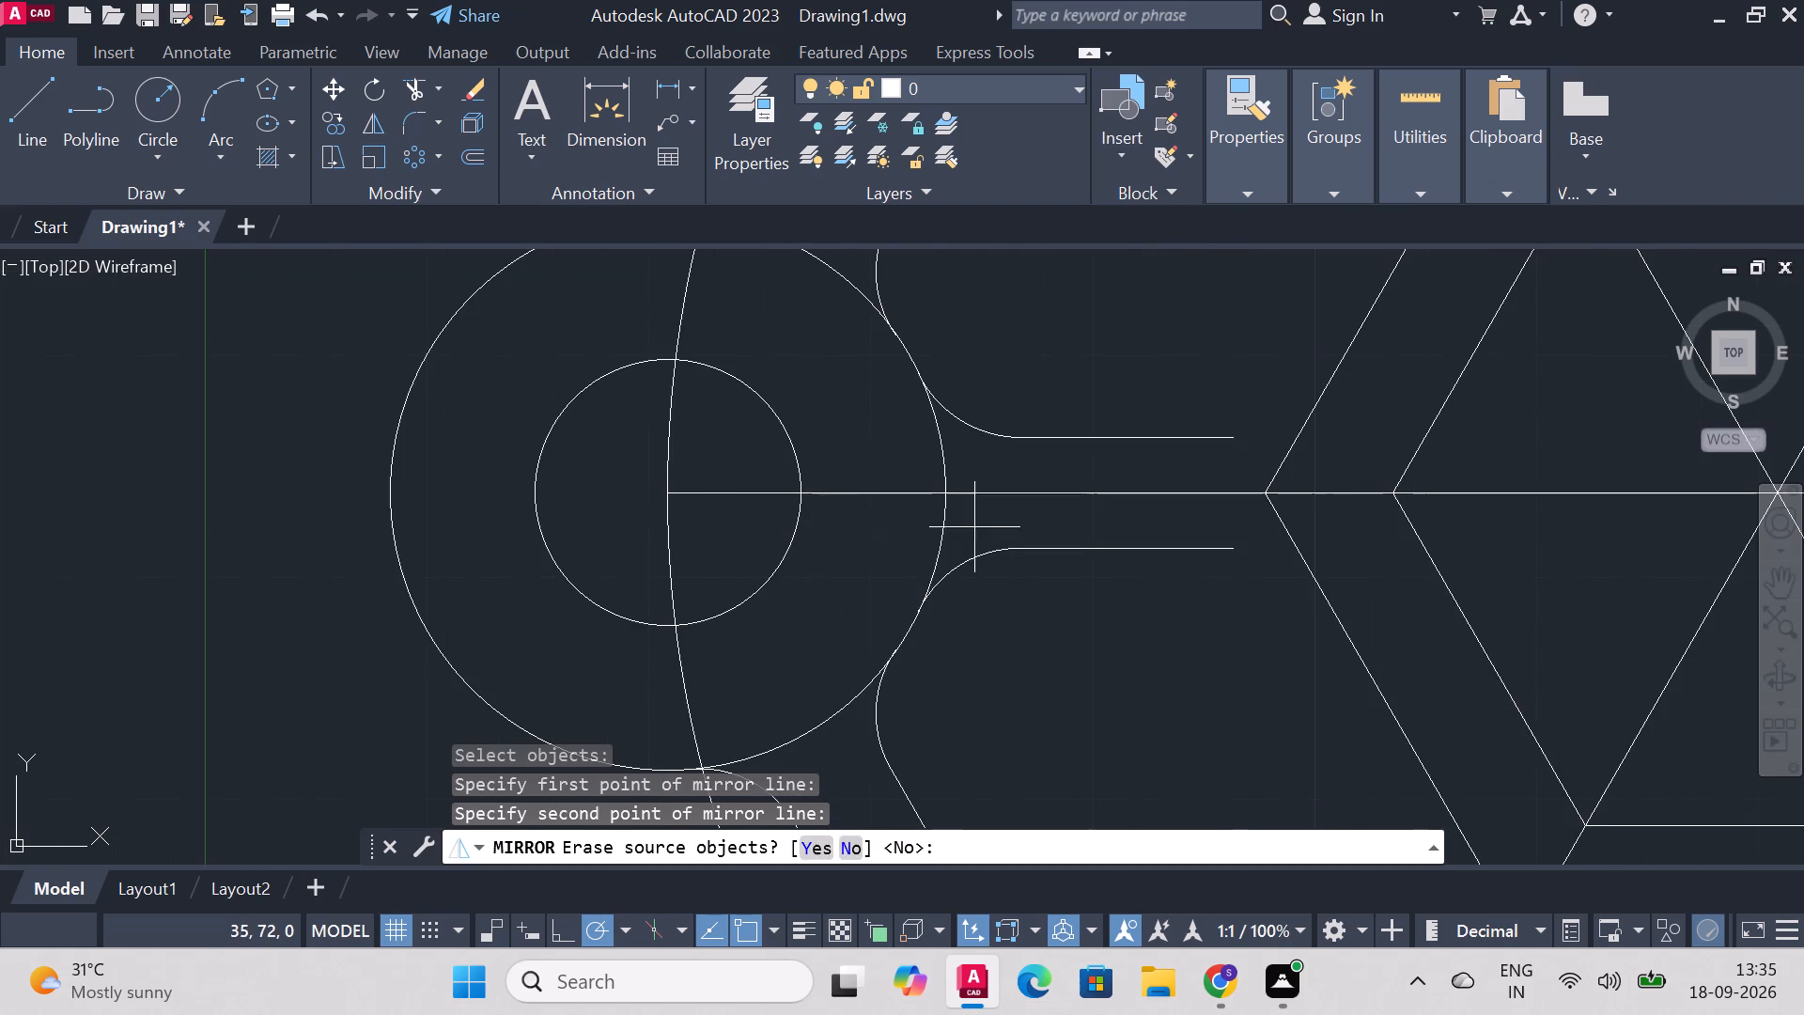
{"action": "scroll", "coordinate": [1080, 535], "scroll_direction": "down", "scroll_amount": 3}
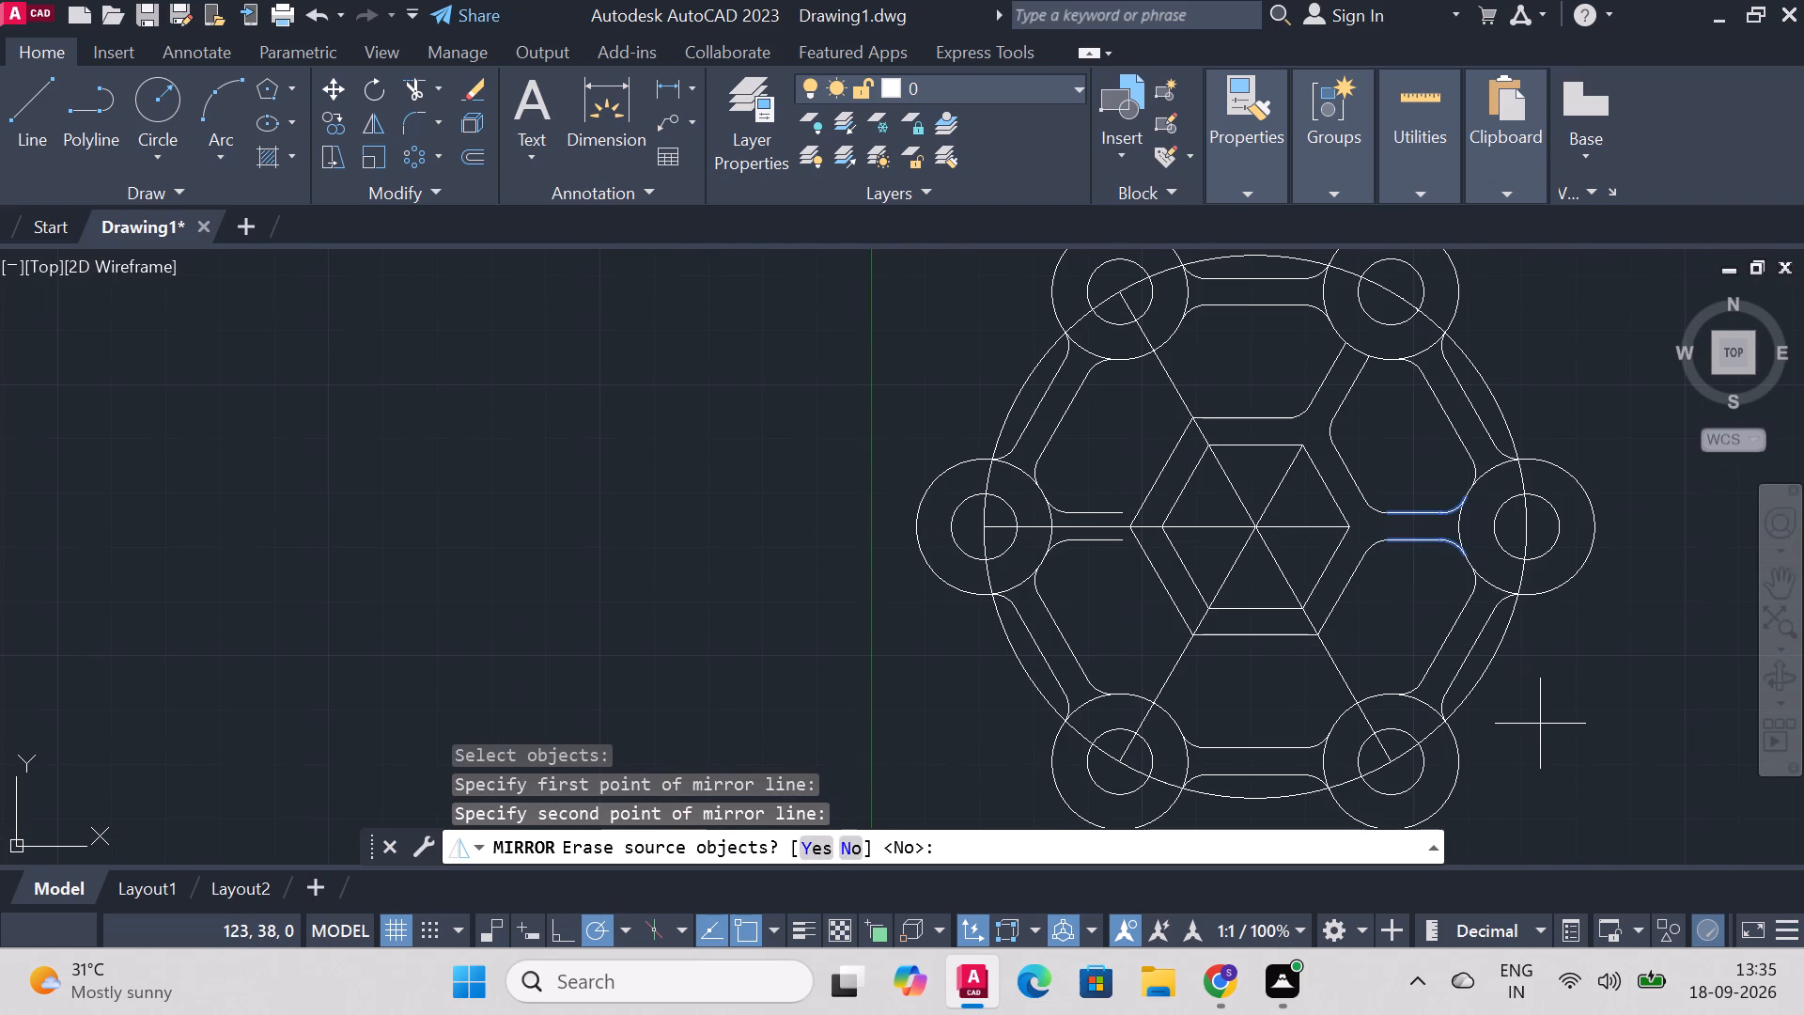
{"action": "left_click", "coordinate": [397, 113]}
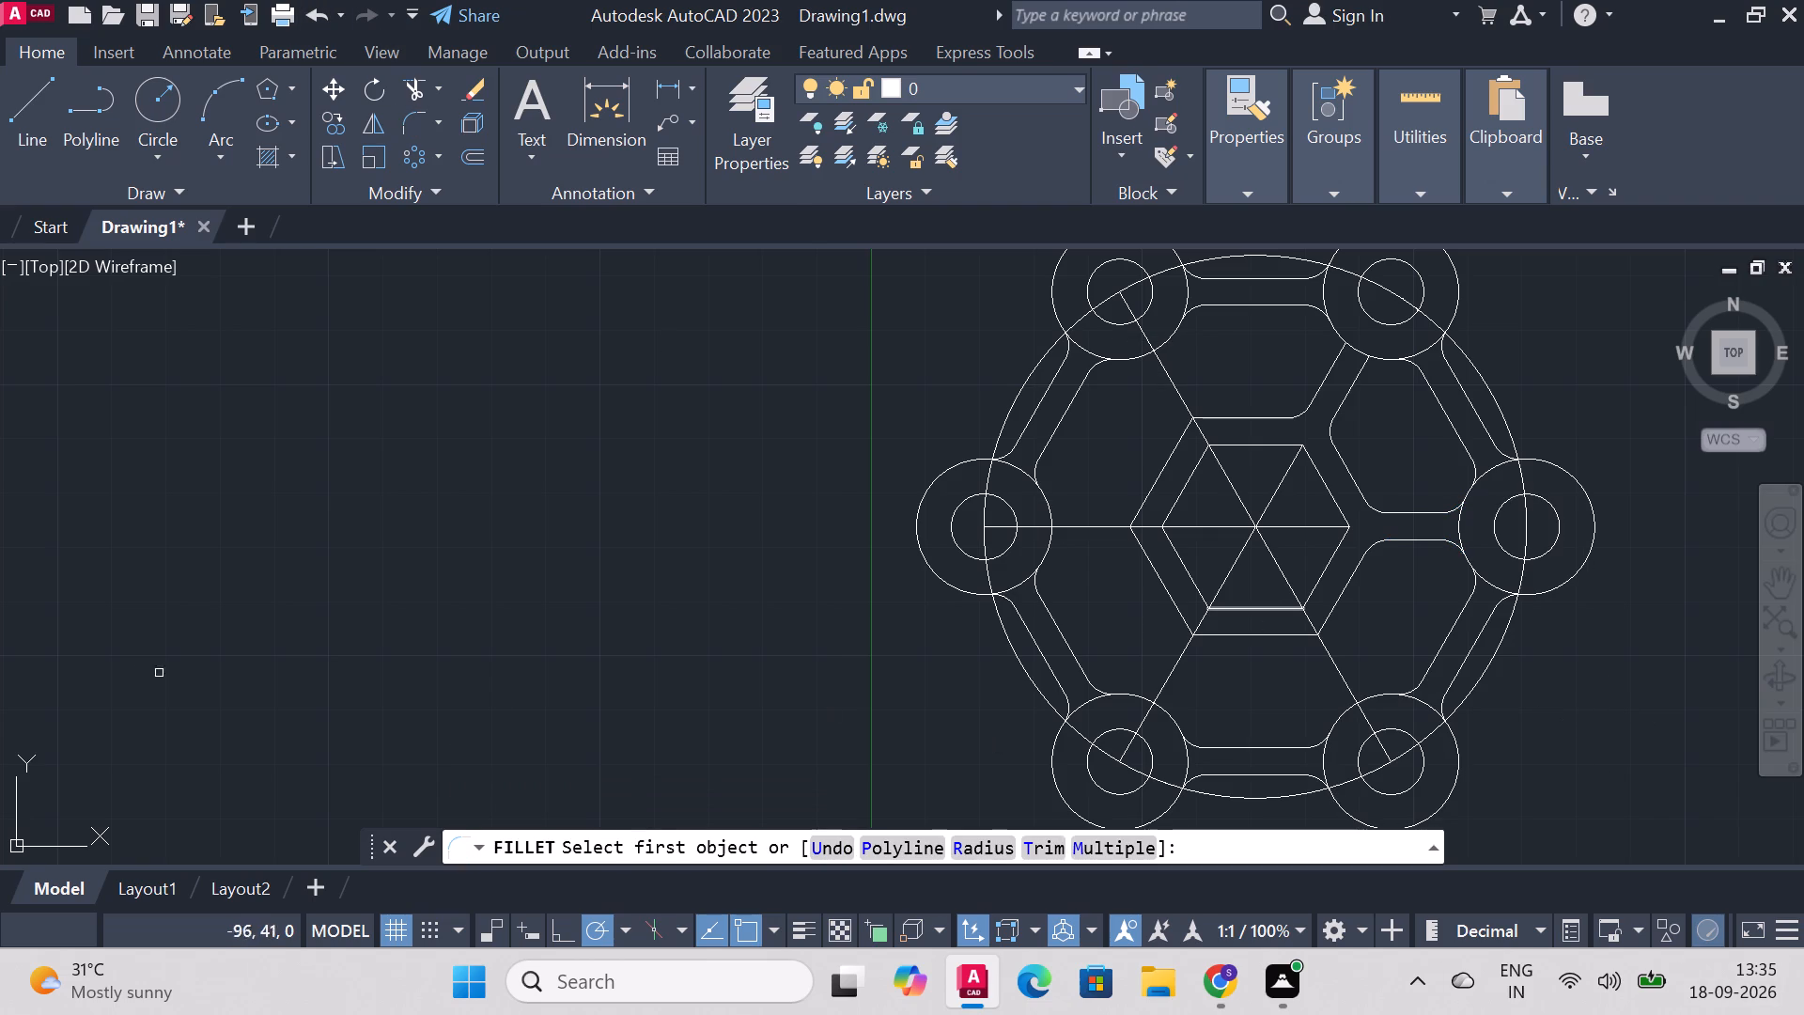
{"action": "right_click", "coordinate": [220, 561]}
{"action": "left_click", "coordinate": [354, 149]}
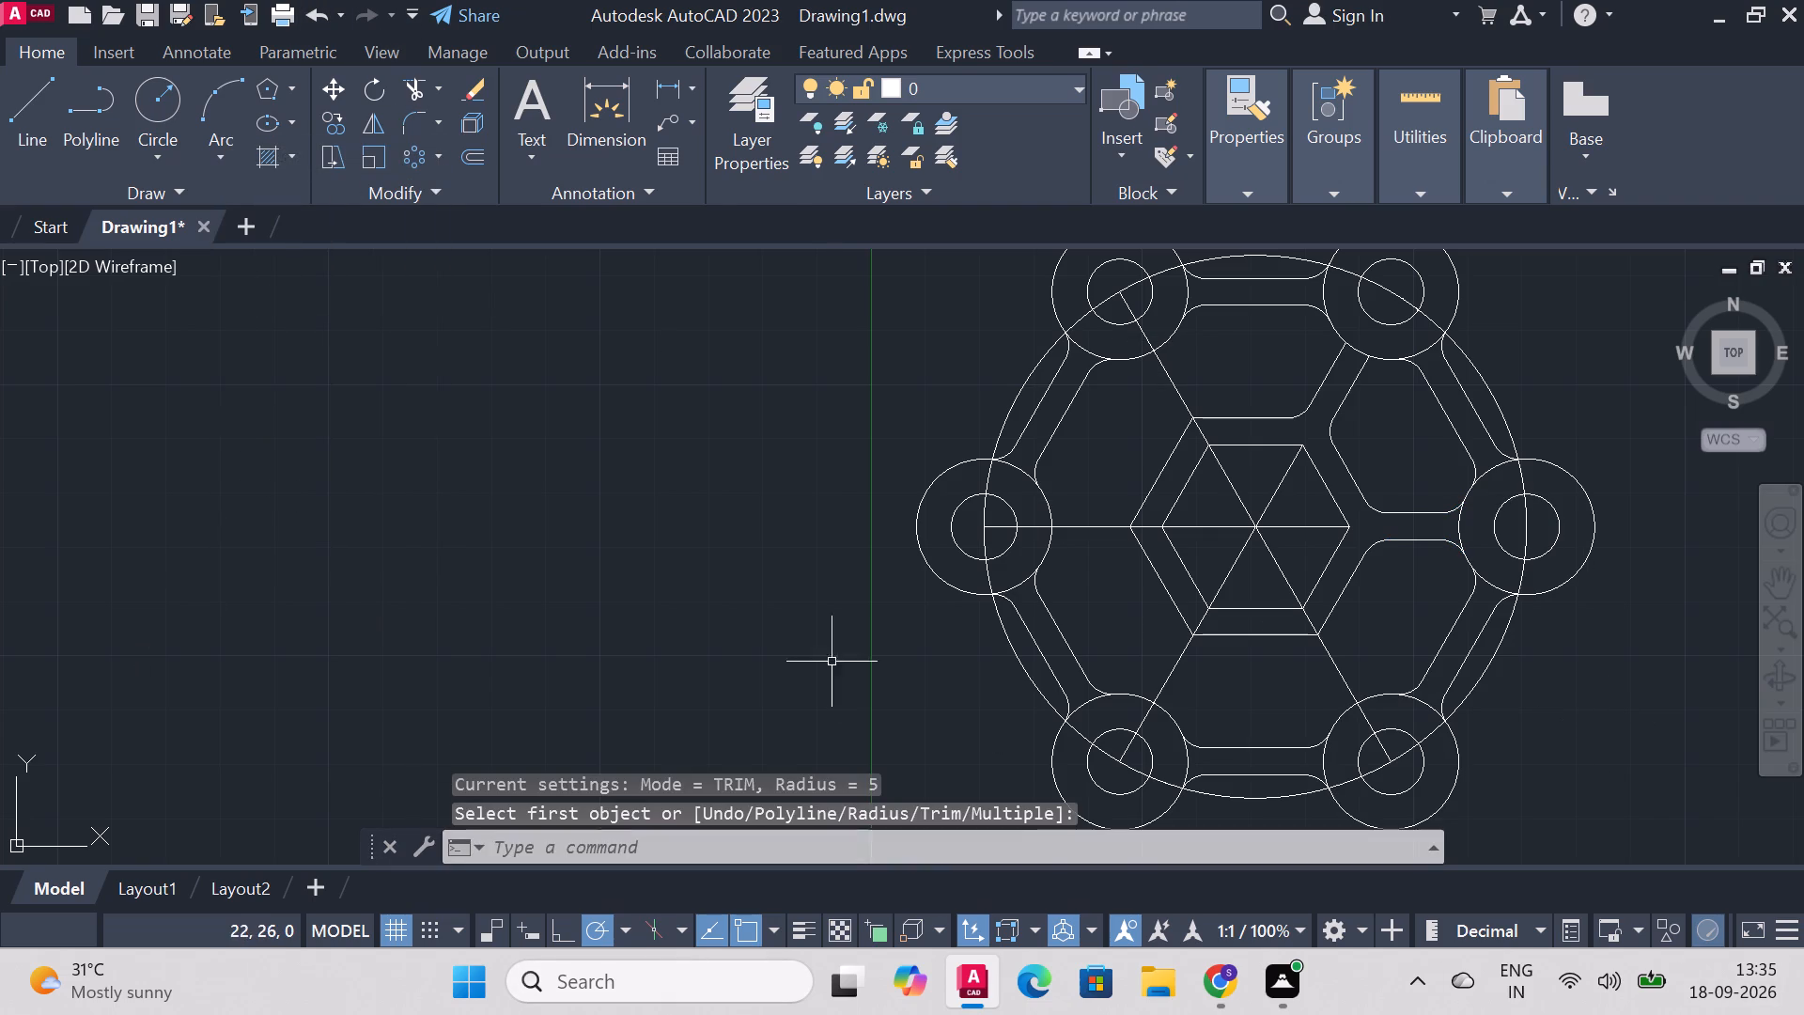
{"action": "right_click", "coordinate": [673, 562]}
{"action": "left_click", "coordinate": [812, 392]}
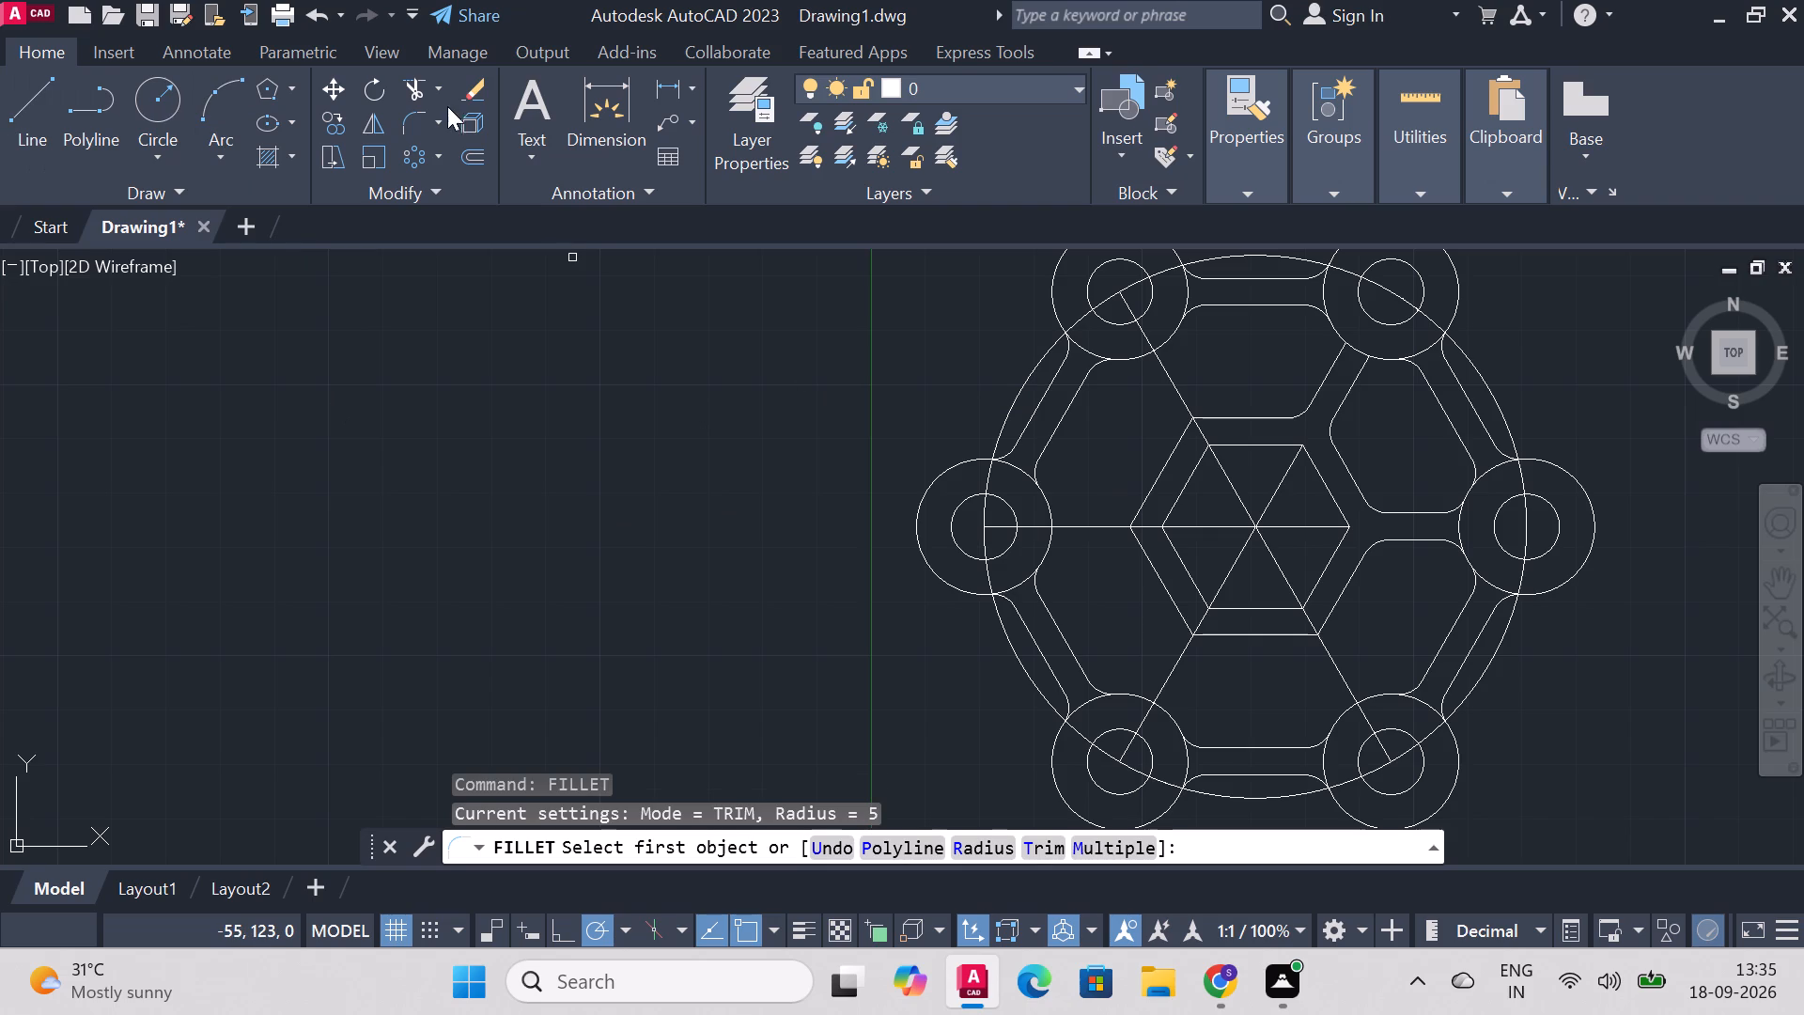
Mirror the right arm's two lines and outer fillet arcs about the vertical line through the figure's centre, keeping the originals.
{"action": "left_click", "coordinate": [390, 118]}
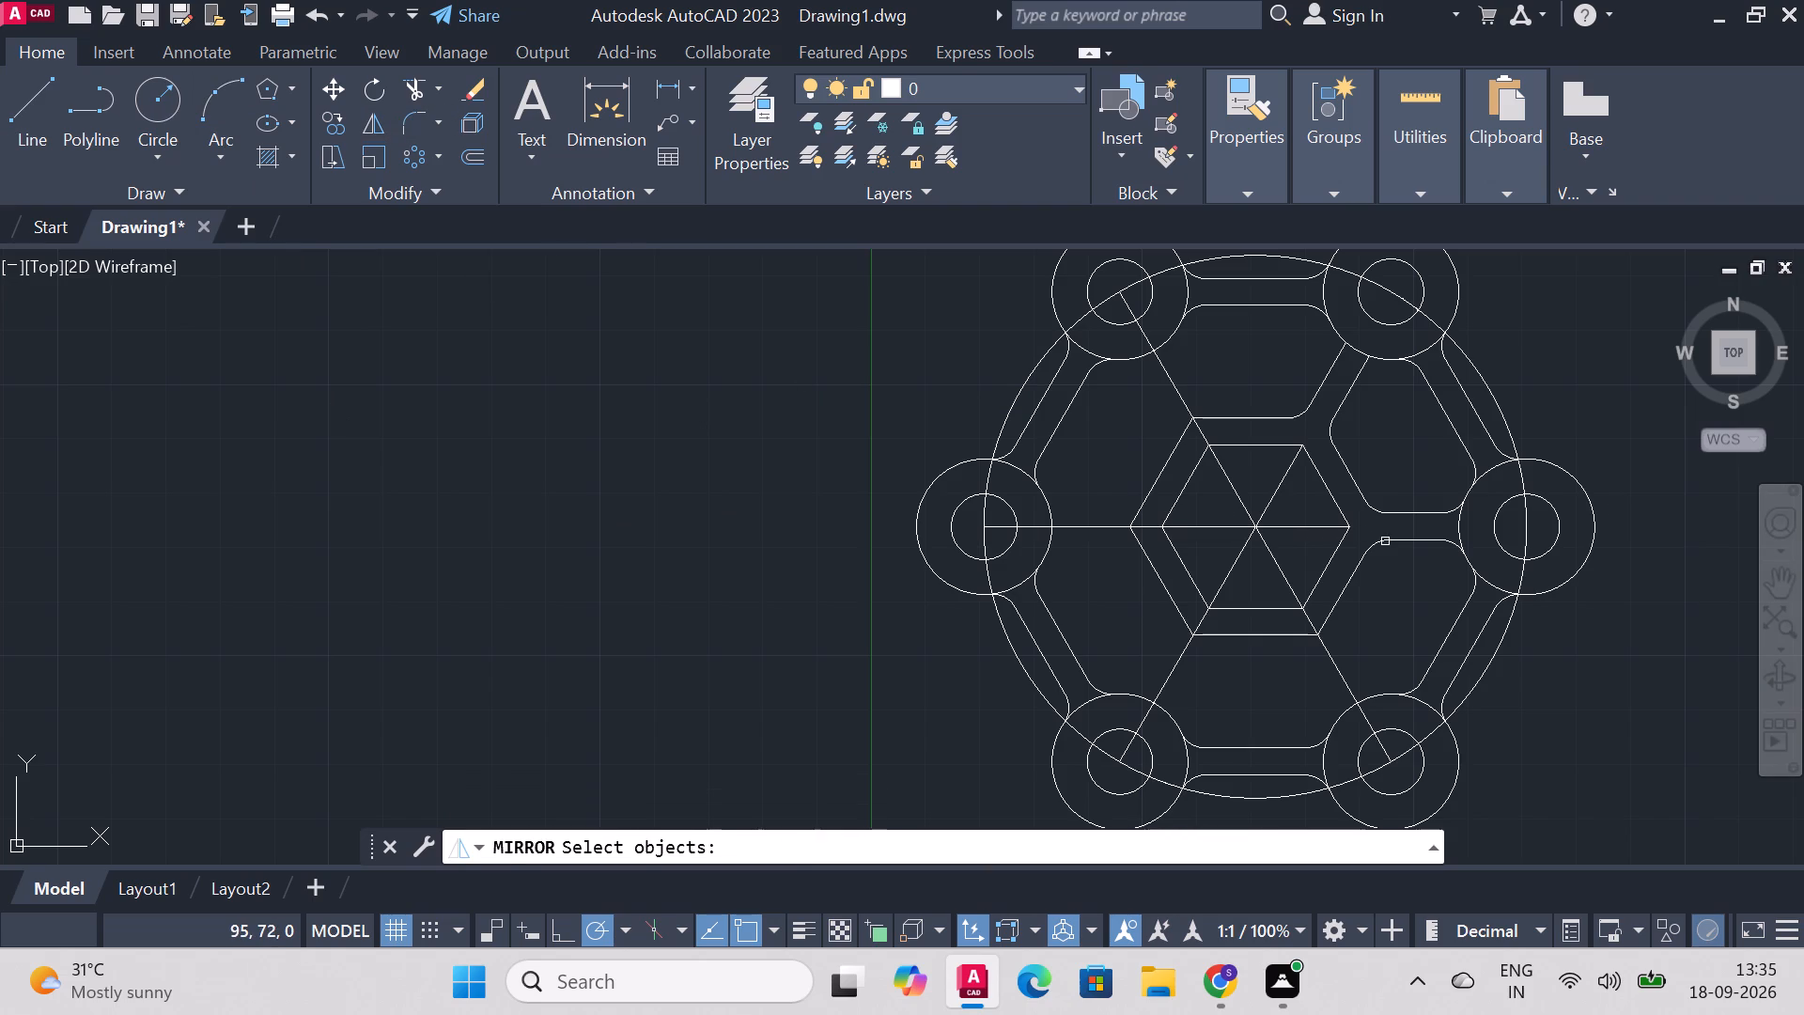
{"action": "left_click", "coordinate": [1421, 543]}
{"action": "left_click", "coordinate": [1424, 512]}
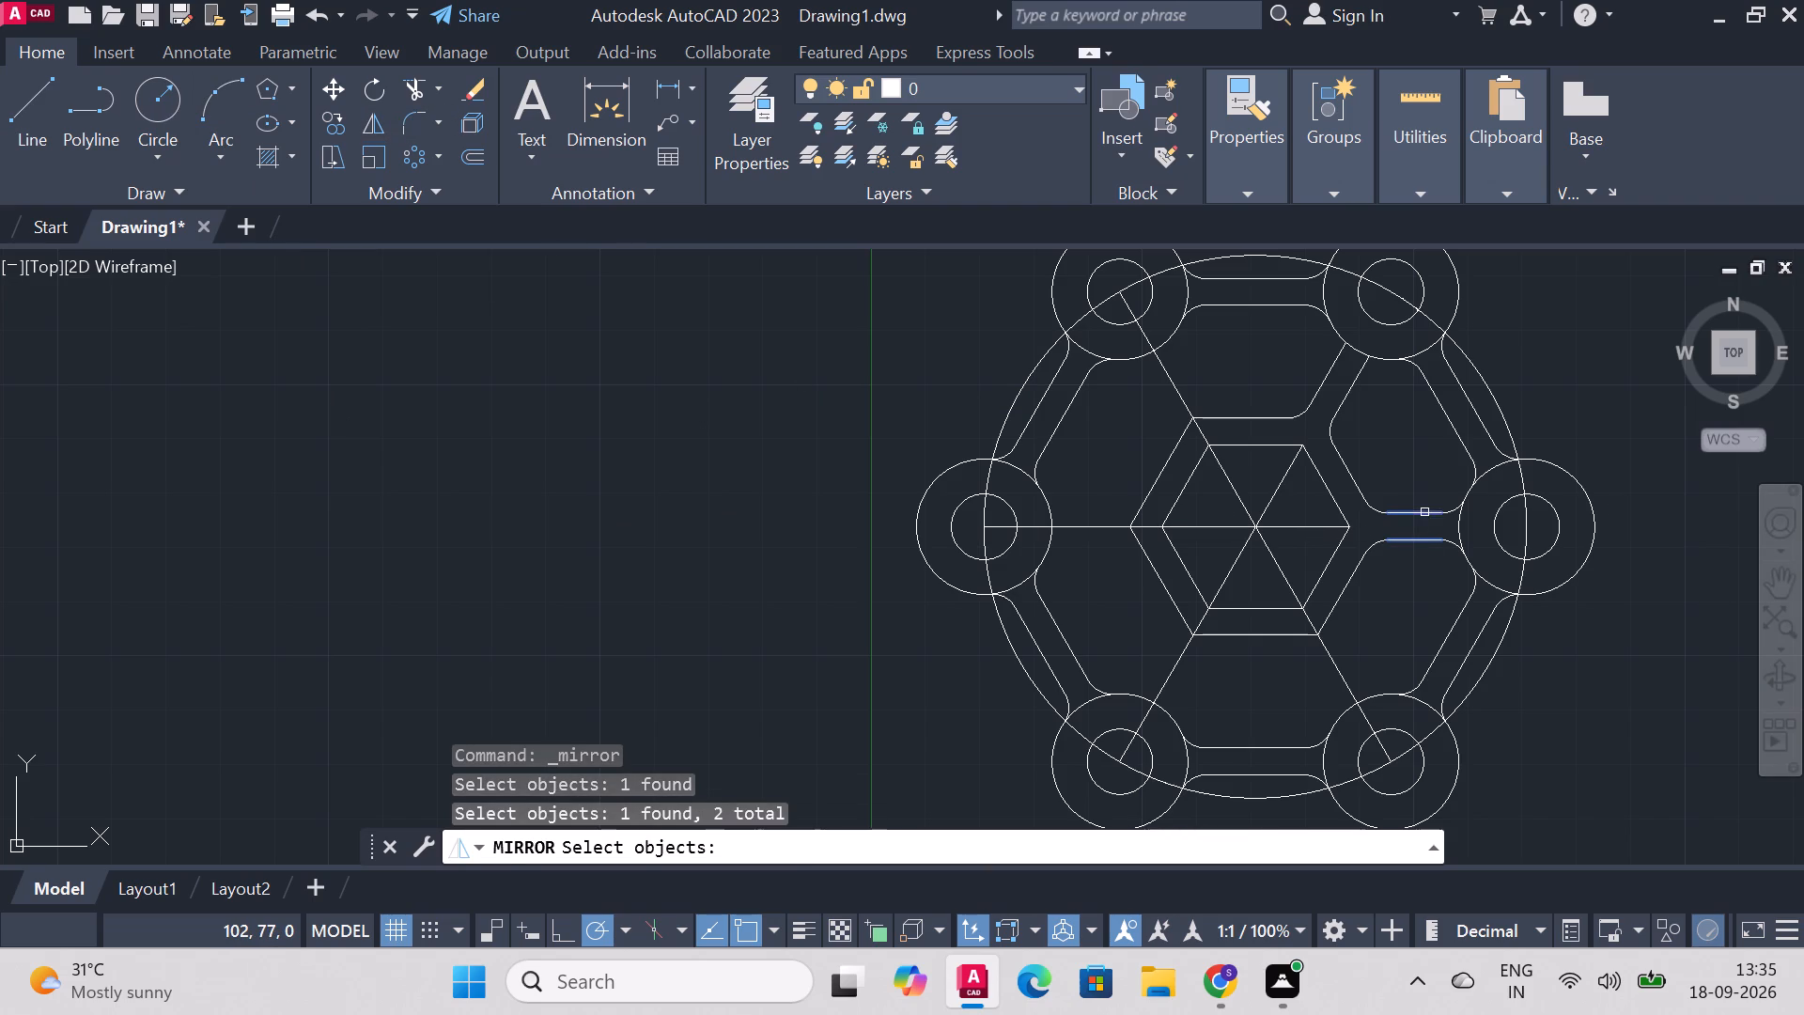
{"action": "left_click", "coordinate": [1451, 511]}
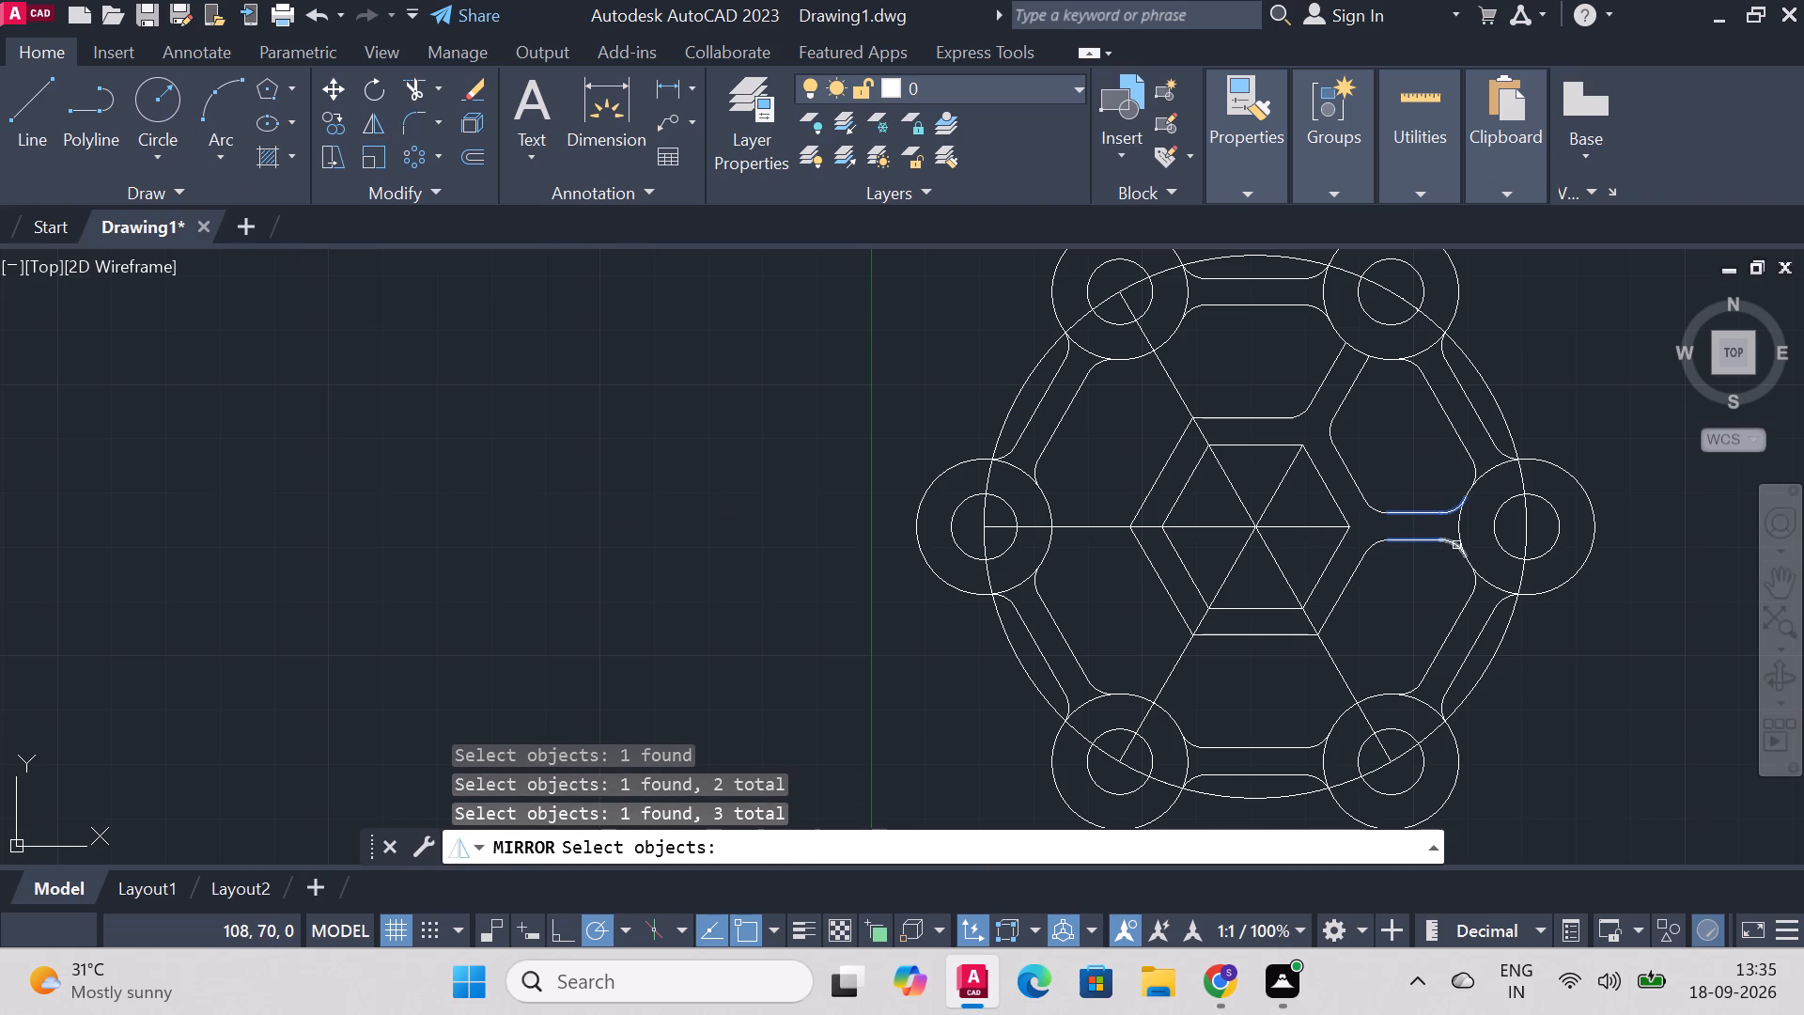
{"action": "left_click", "coordinate": [1457, 544]}
{"action": "right_click", "coordinate": [750, 505]}
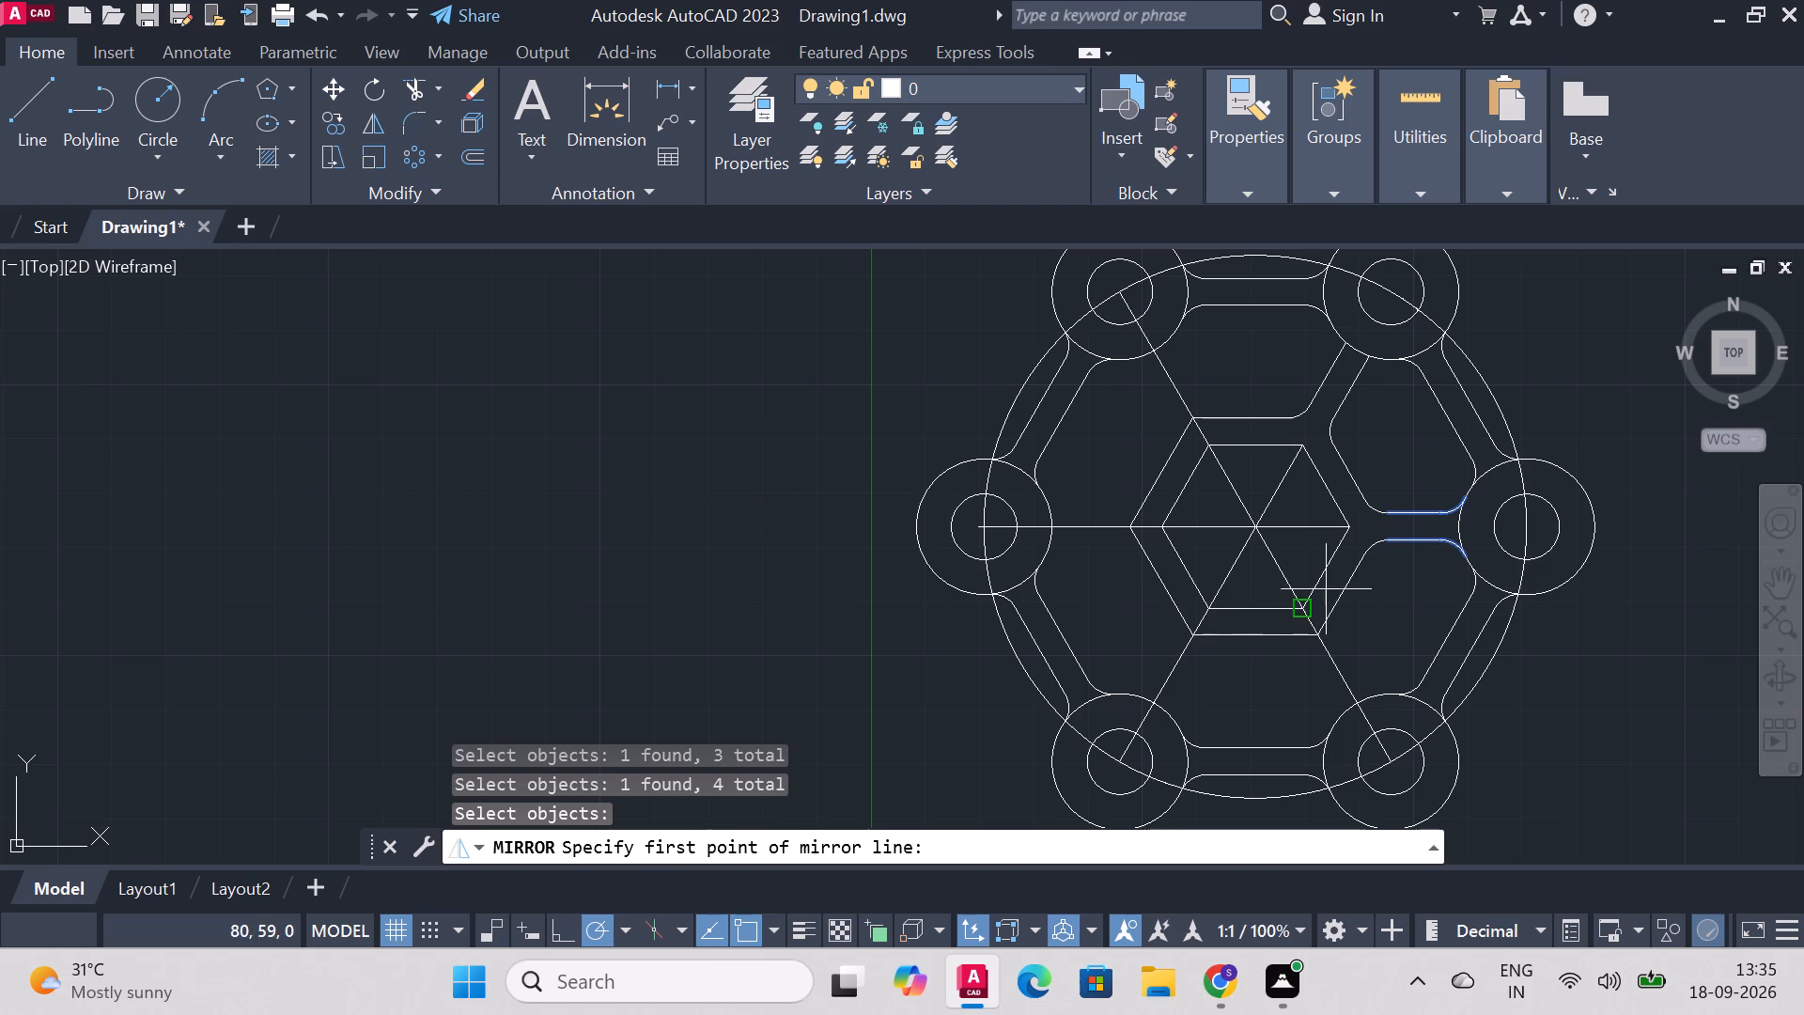
{"action": "left_click", "coordinate": [1256, 527]}
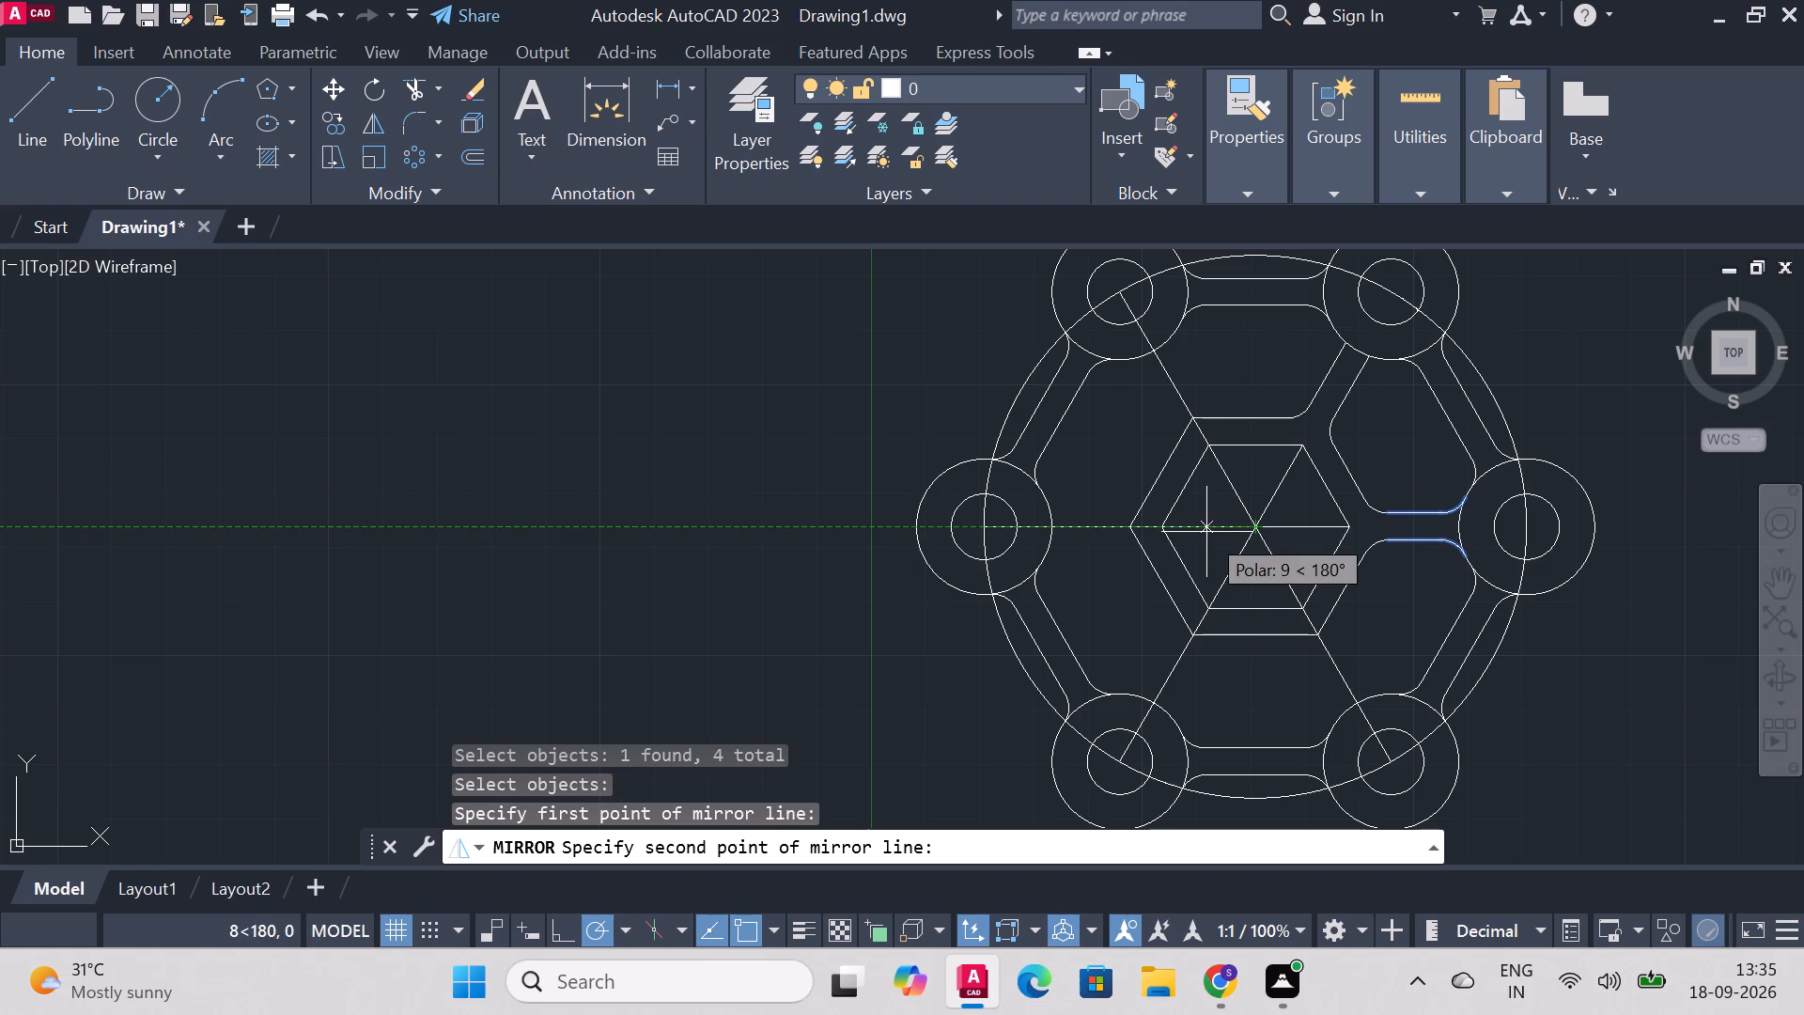
{"action": "left_click", "coordinate": [1267, 449]}
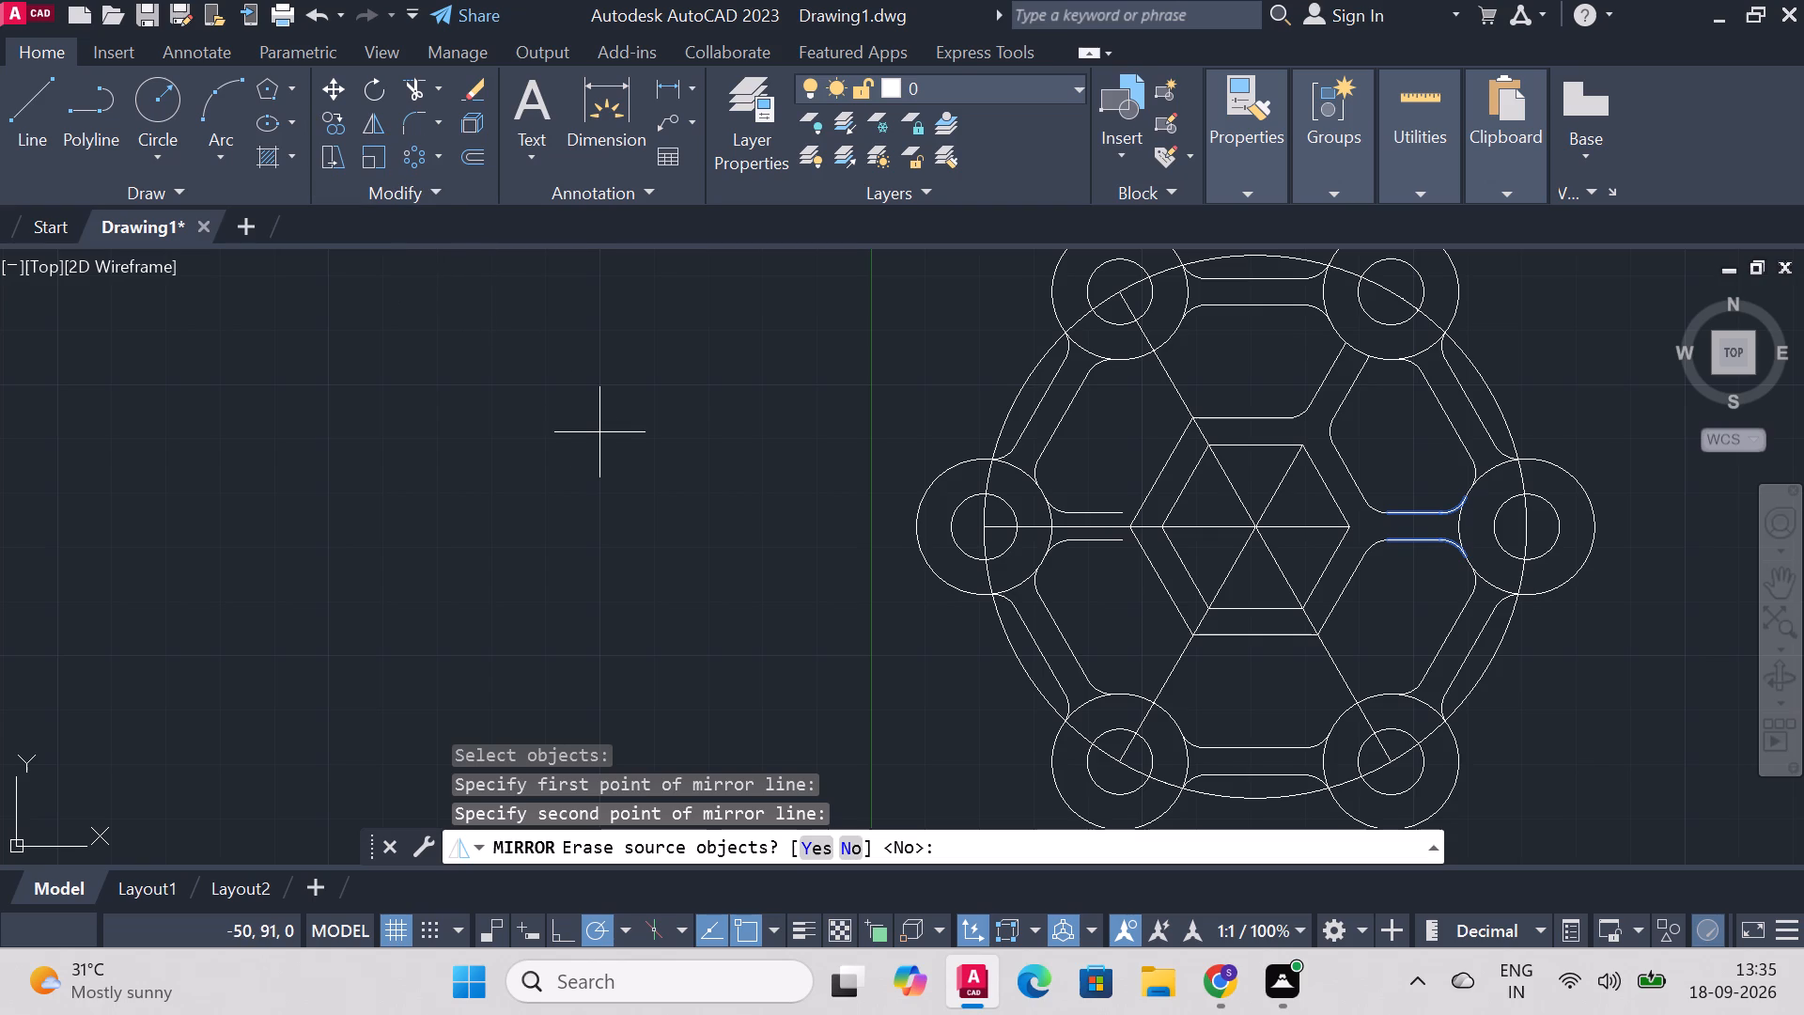
{"action": "type", "text": "no"}
{"action": "key", "text": "Return"}
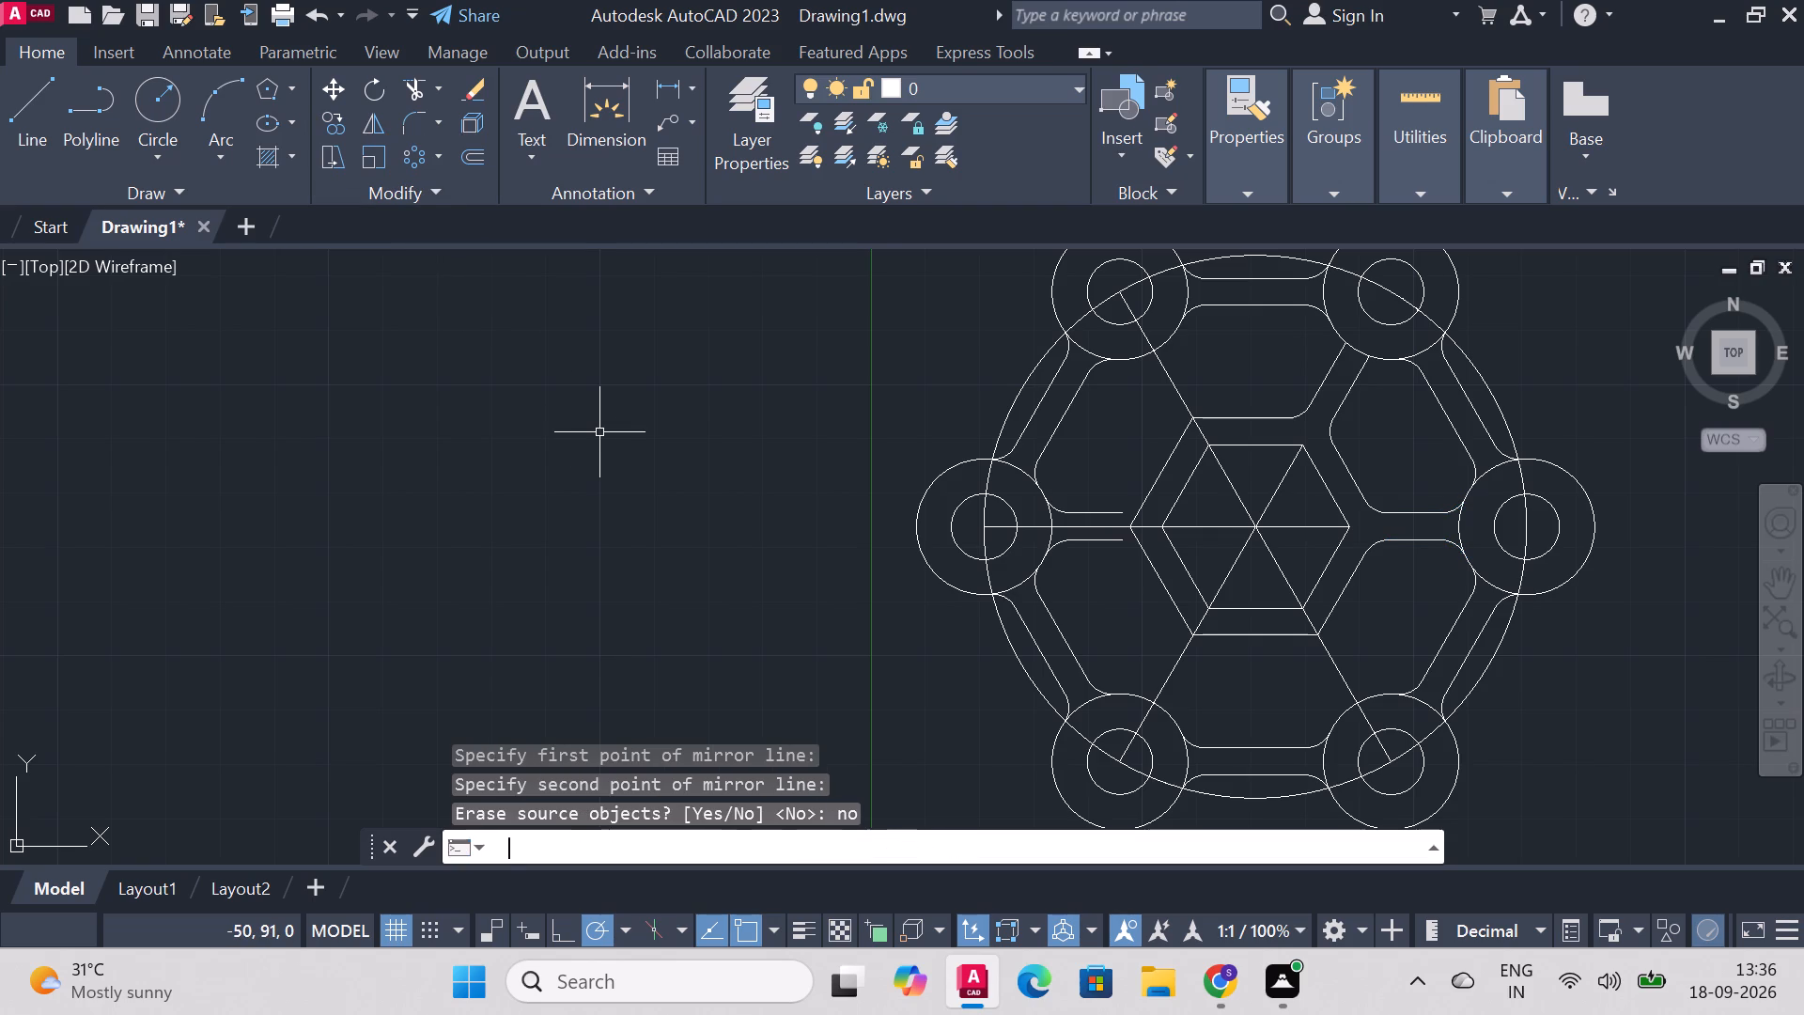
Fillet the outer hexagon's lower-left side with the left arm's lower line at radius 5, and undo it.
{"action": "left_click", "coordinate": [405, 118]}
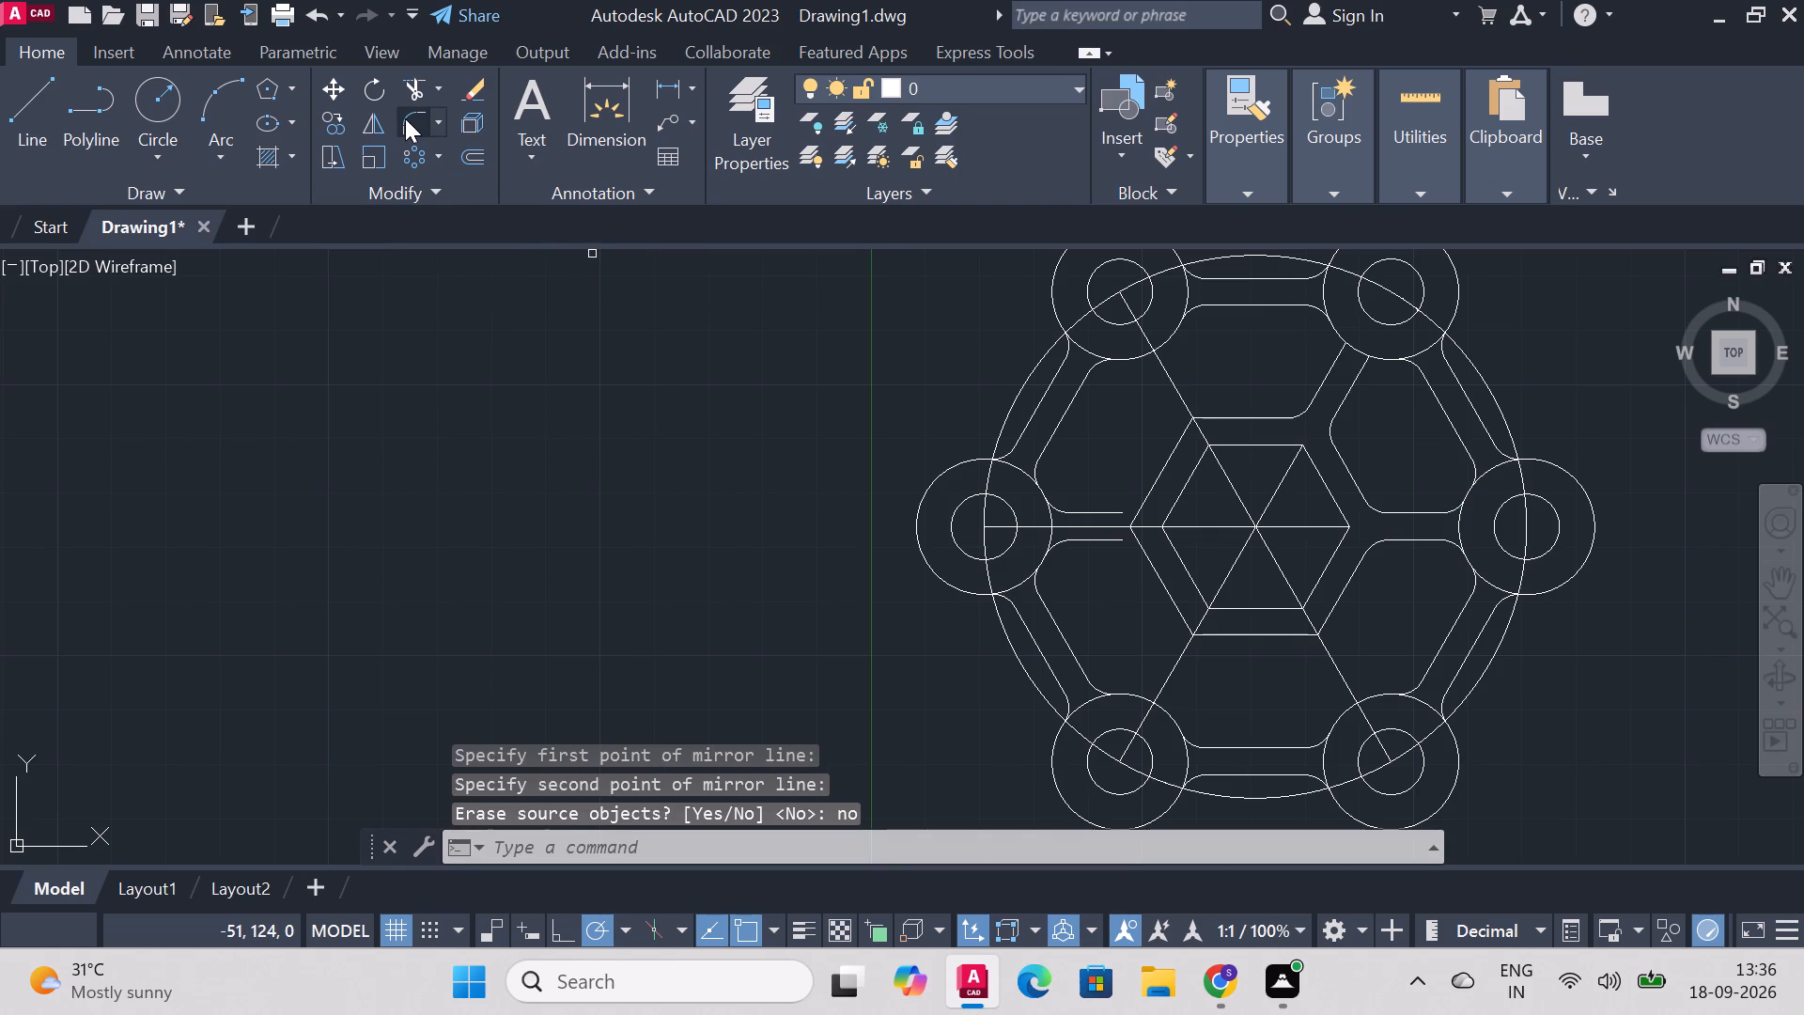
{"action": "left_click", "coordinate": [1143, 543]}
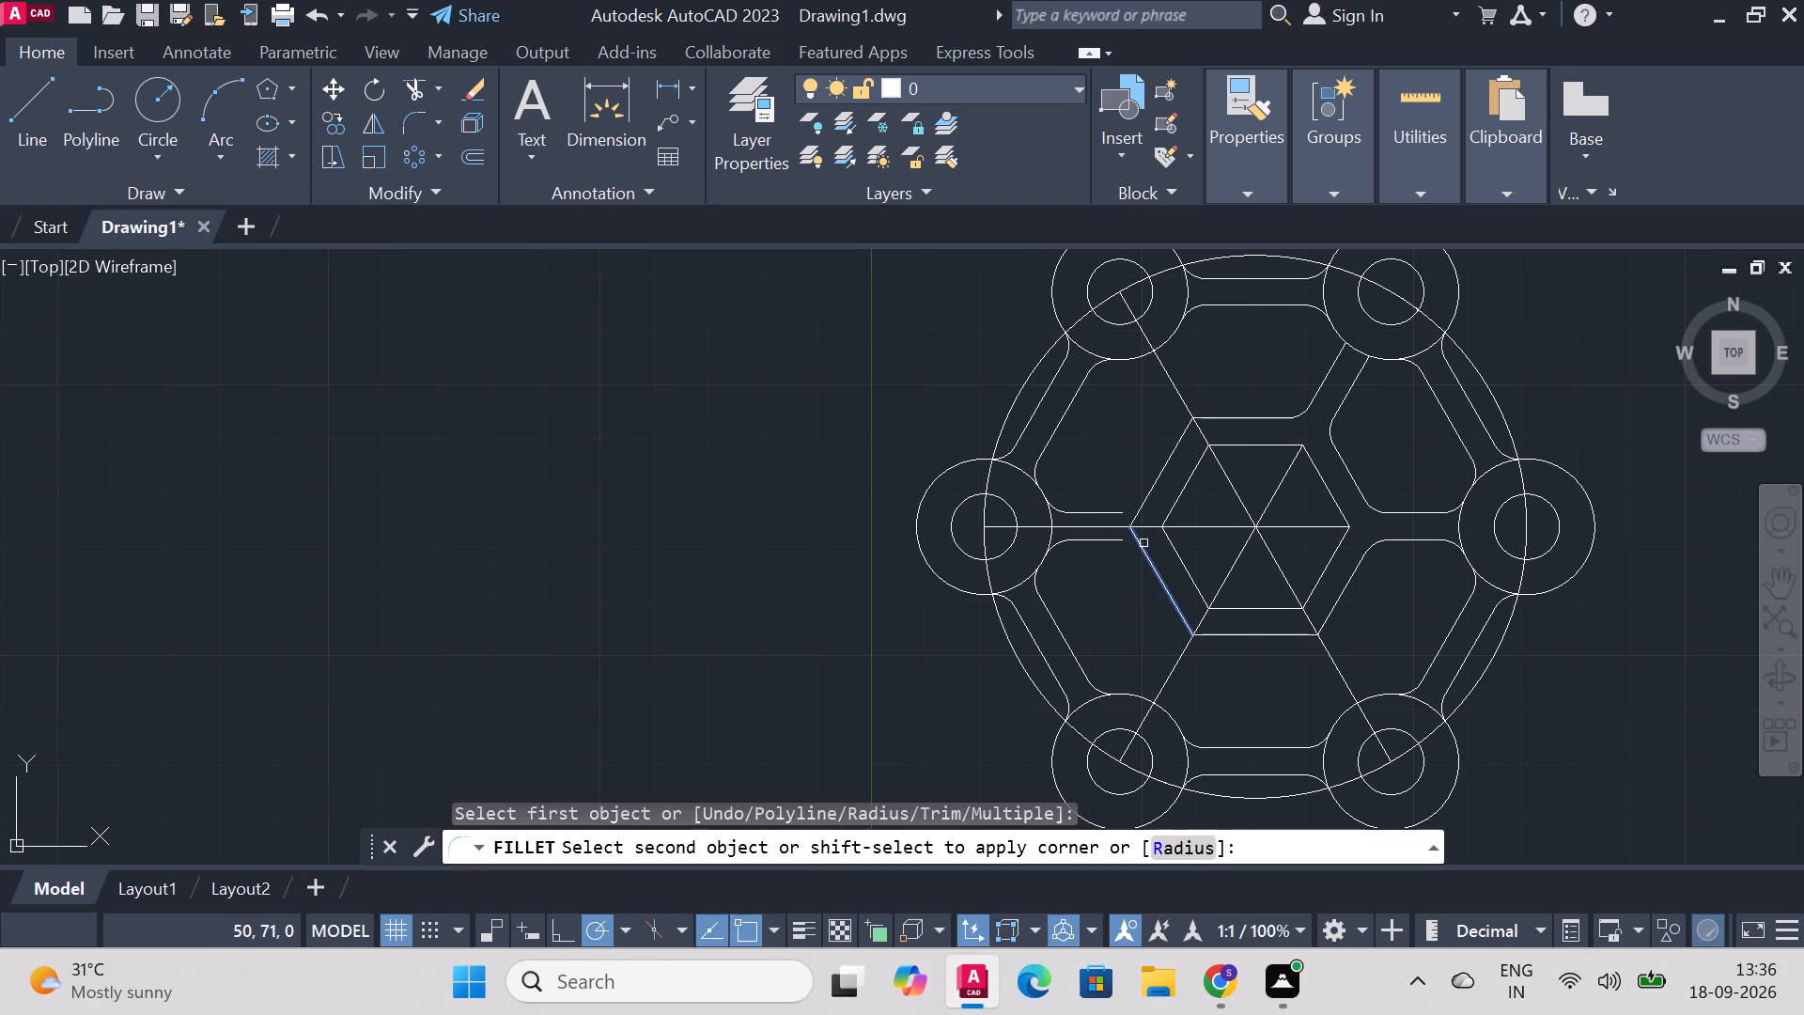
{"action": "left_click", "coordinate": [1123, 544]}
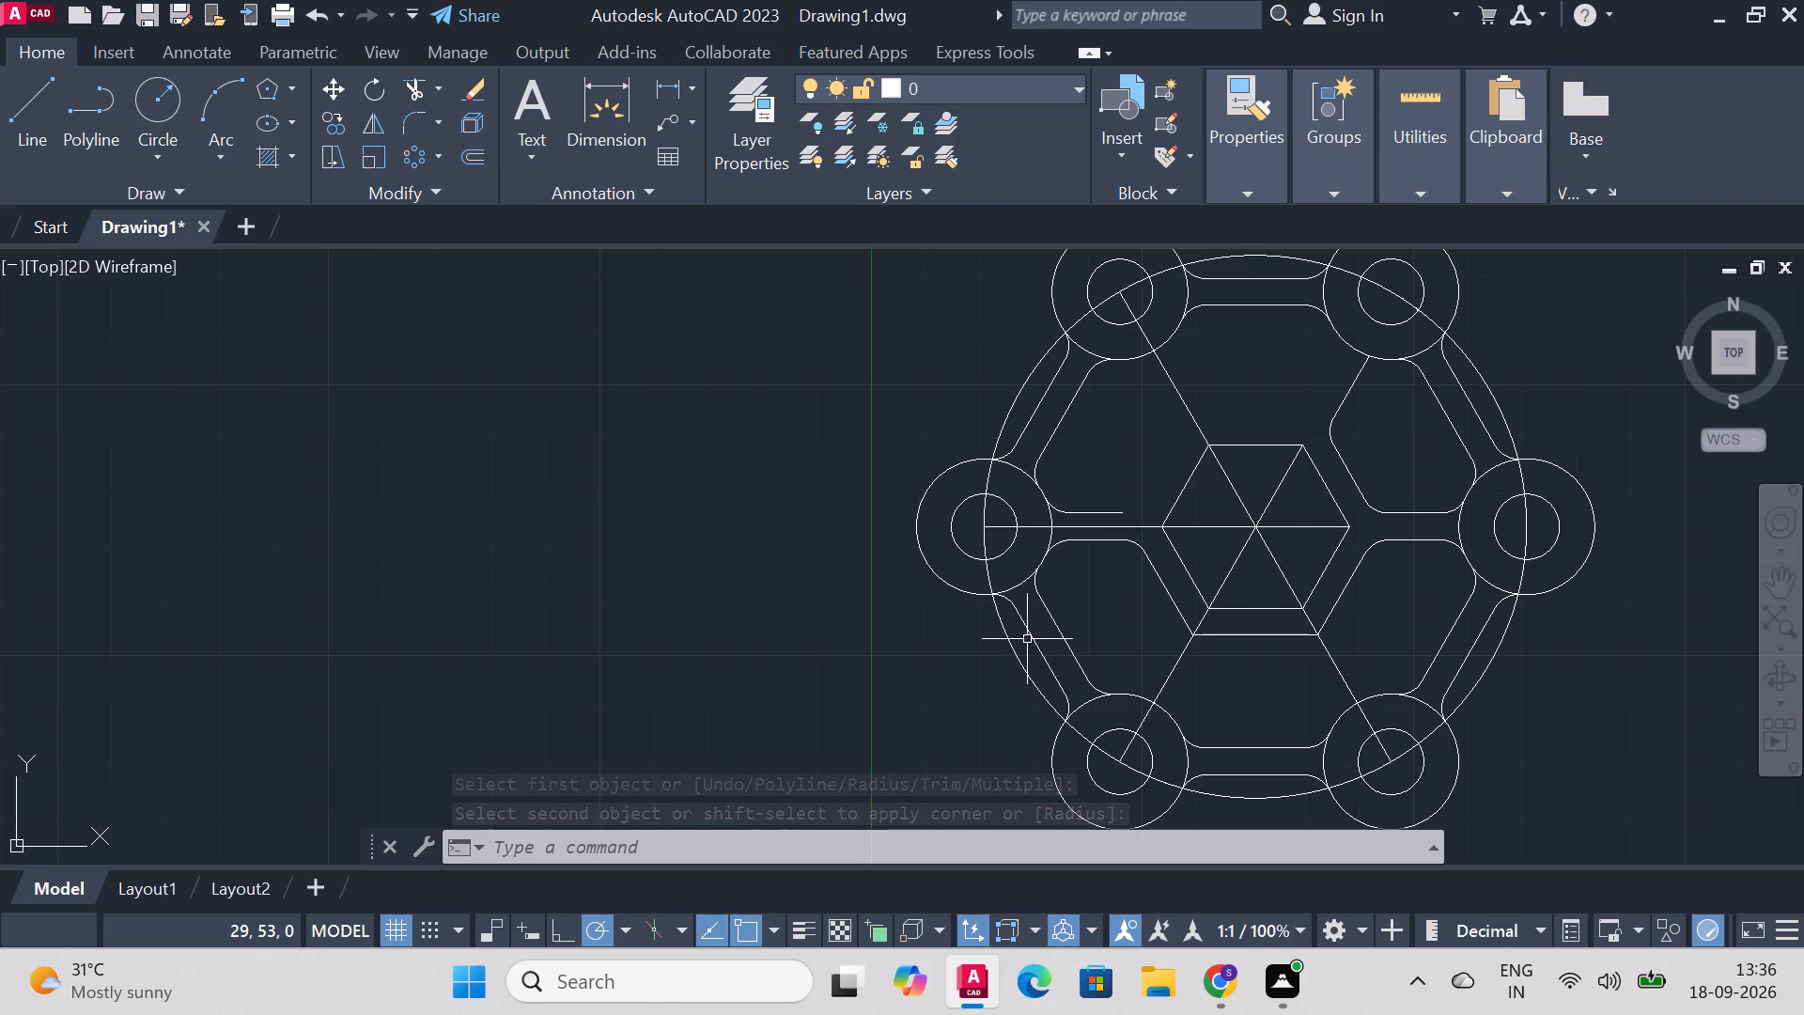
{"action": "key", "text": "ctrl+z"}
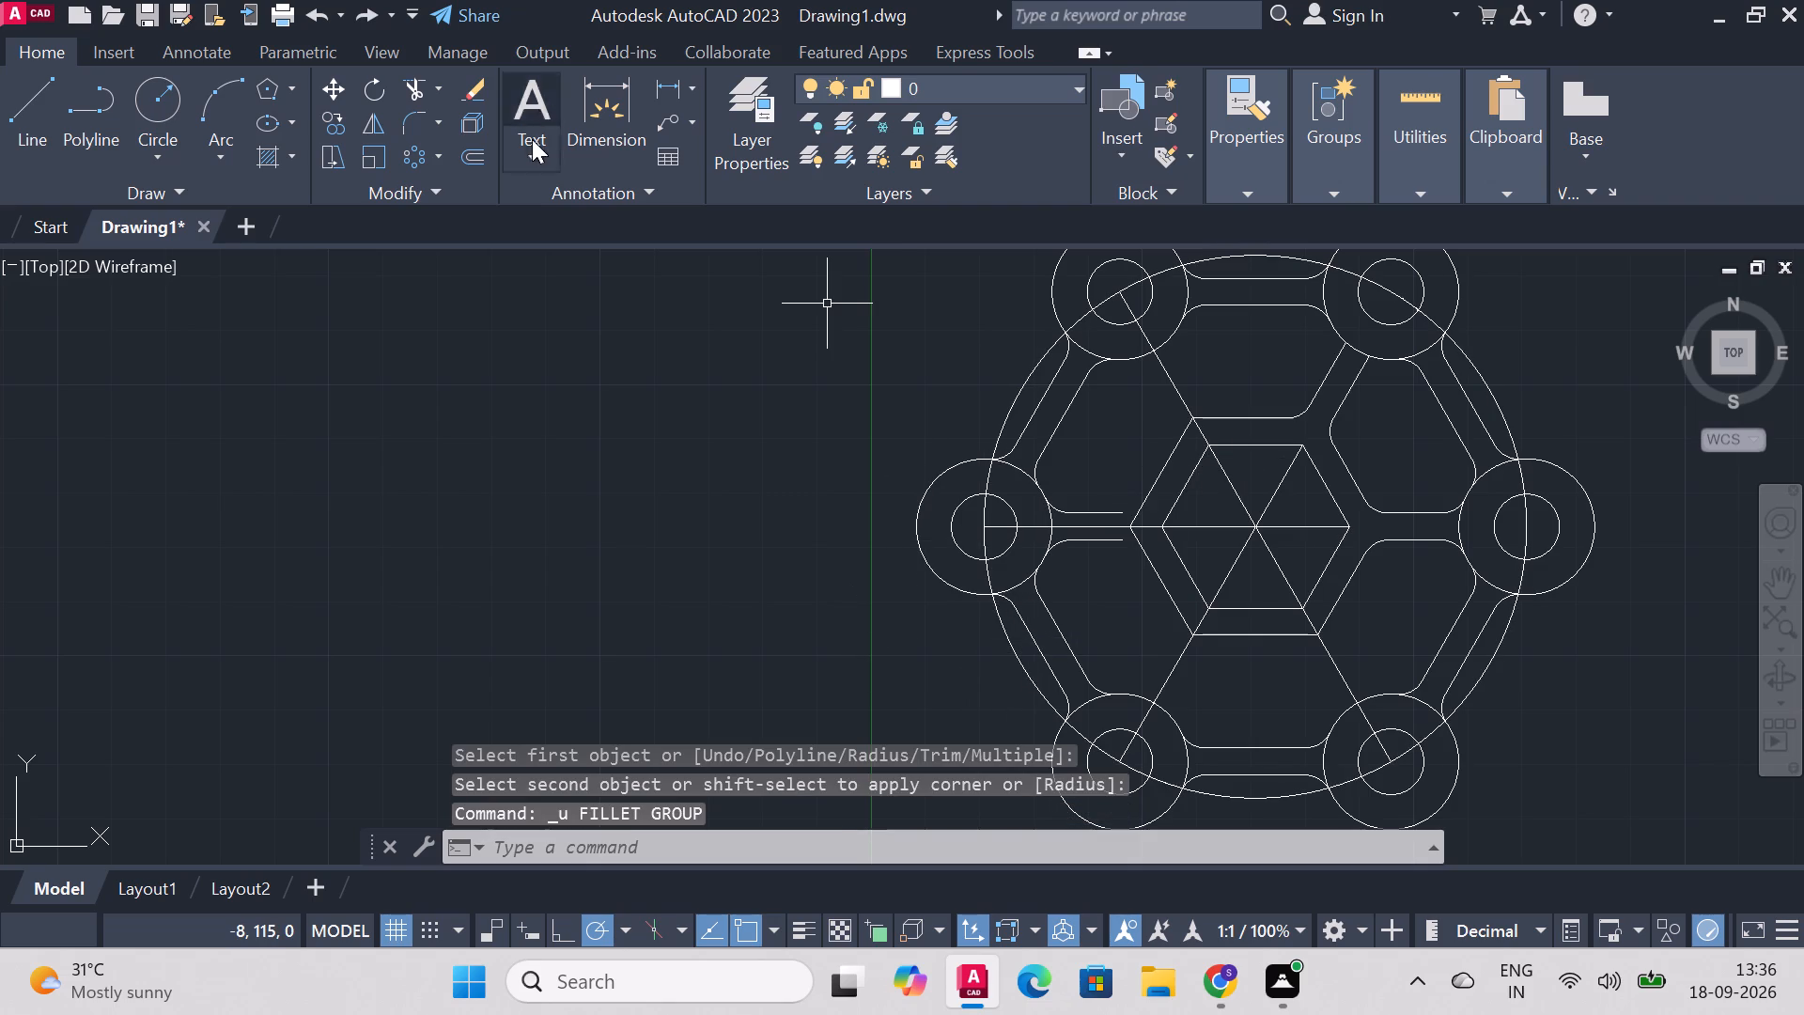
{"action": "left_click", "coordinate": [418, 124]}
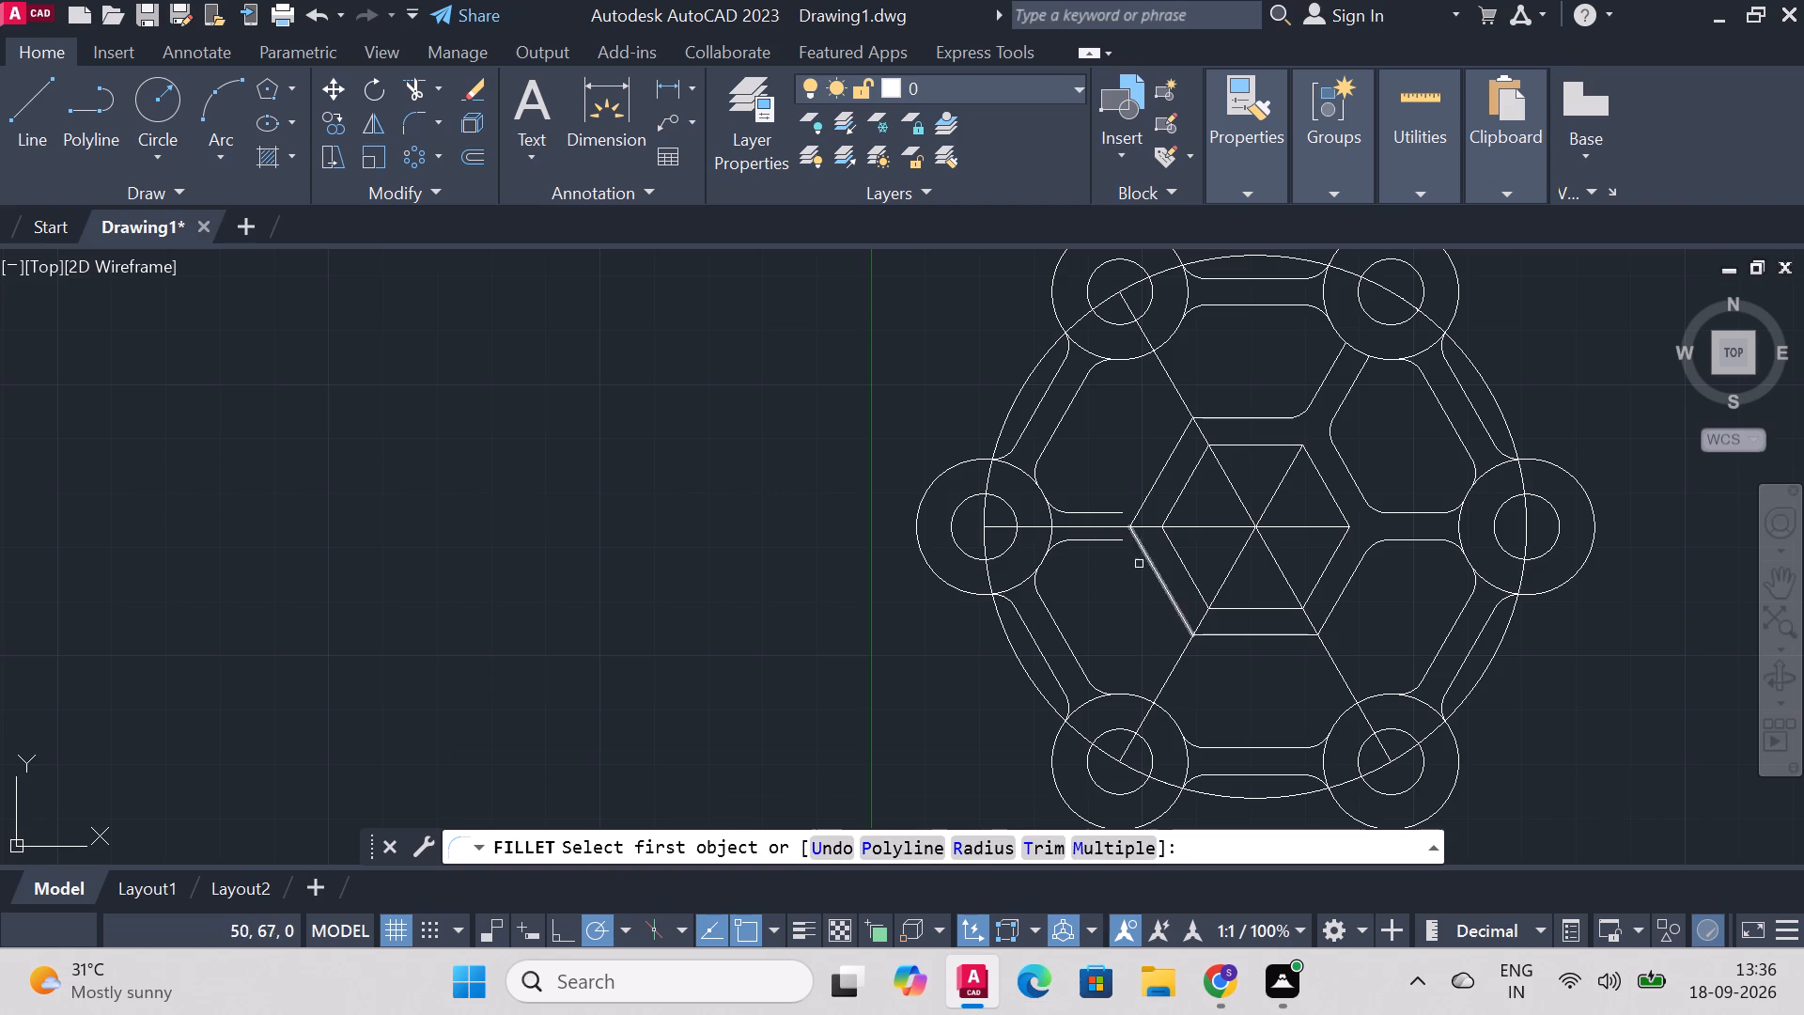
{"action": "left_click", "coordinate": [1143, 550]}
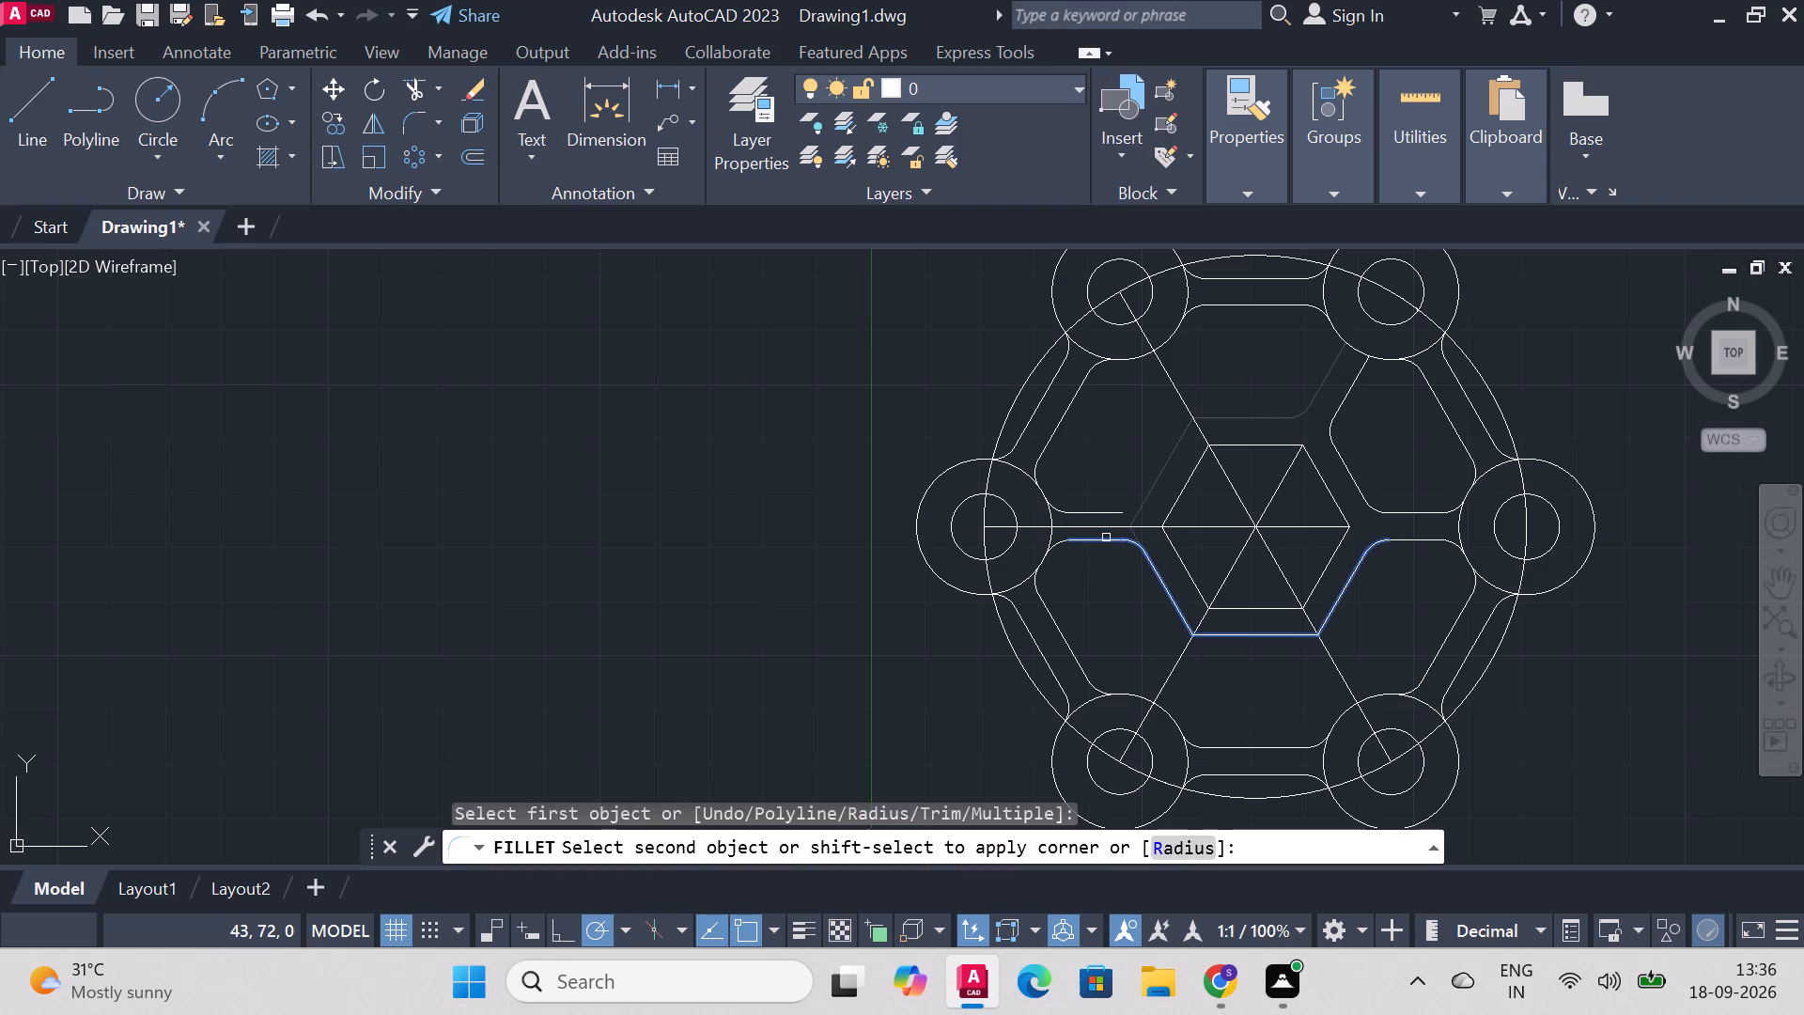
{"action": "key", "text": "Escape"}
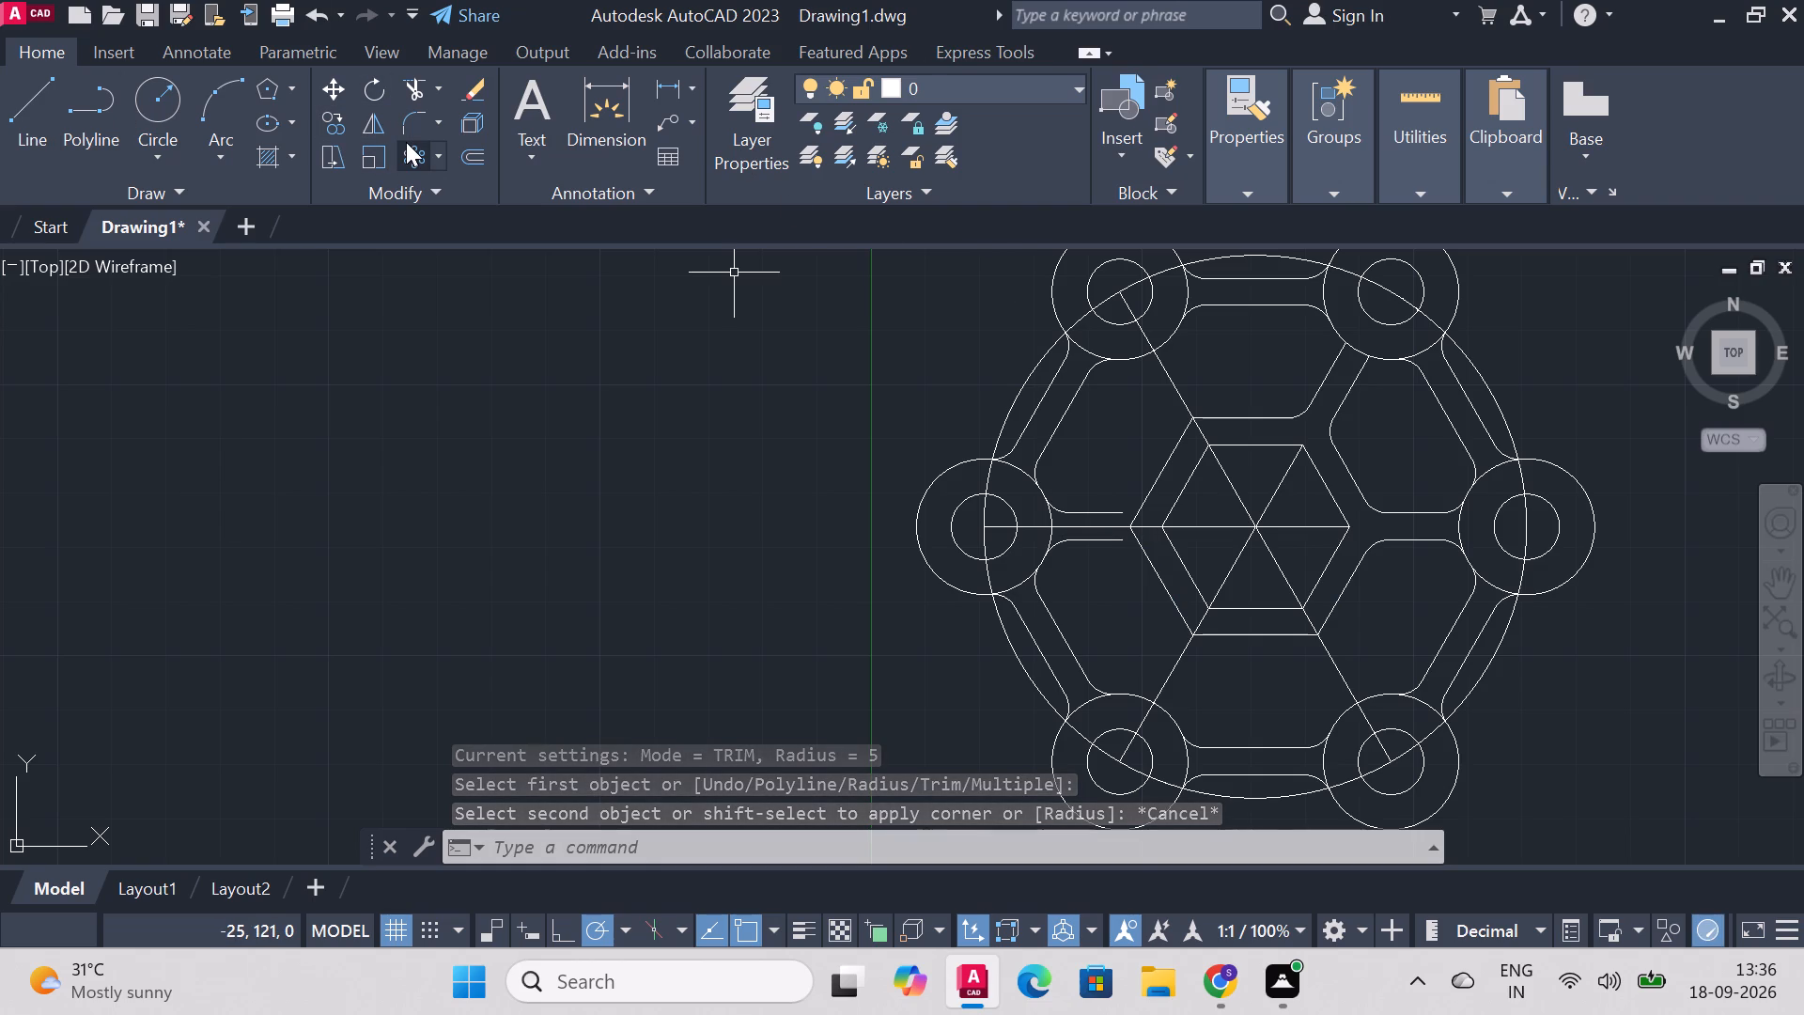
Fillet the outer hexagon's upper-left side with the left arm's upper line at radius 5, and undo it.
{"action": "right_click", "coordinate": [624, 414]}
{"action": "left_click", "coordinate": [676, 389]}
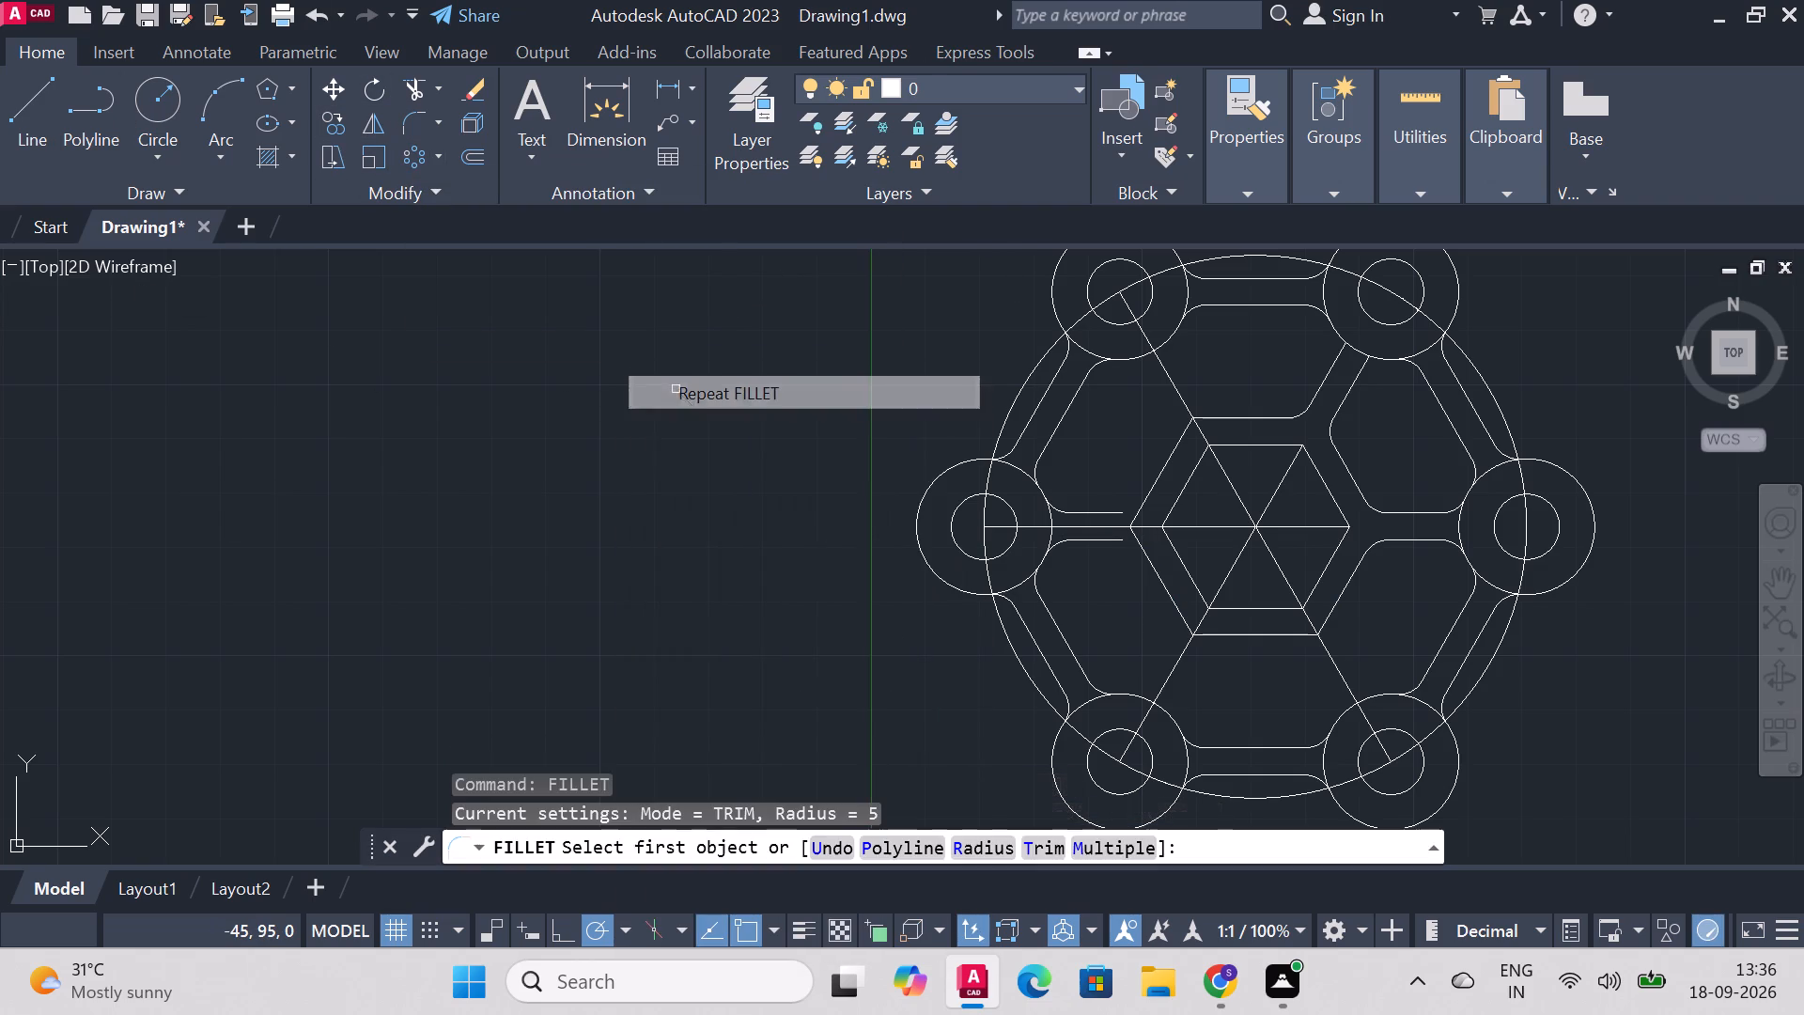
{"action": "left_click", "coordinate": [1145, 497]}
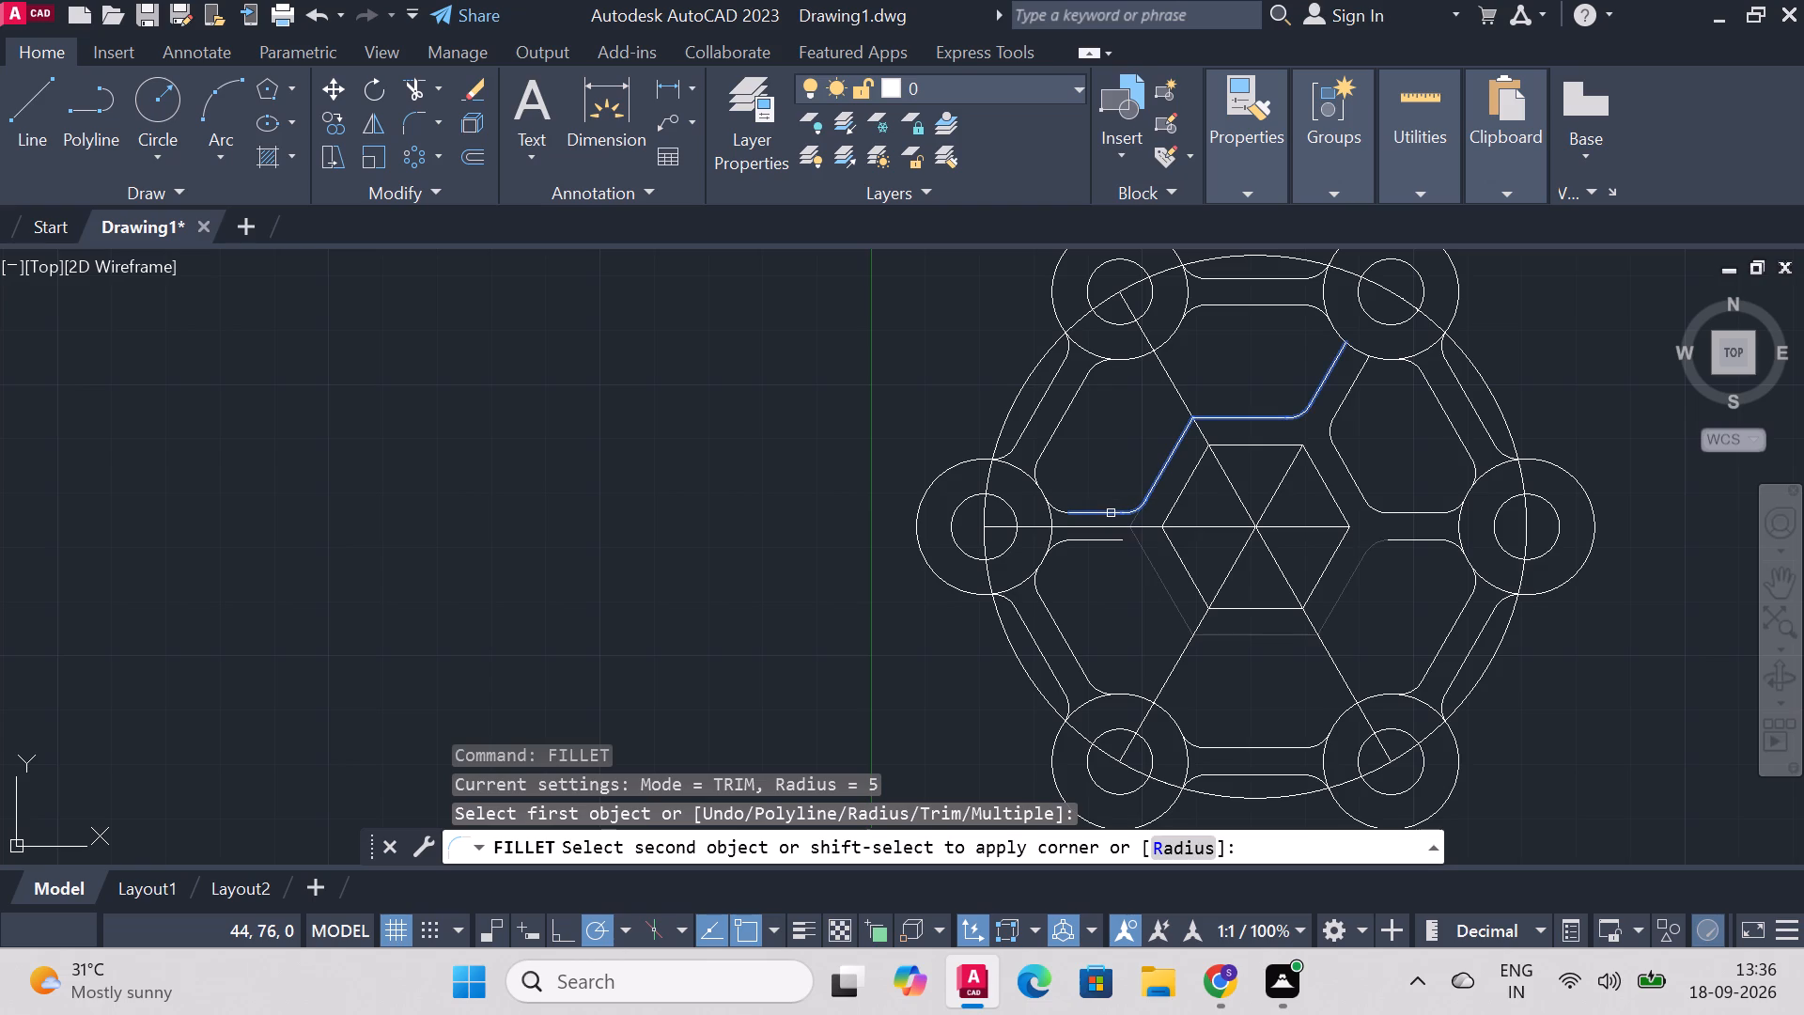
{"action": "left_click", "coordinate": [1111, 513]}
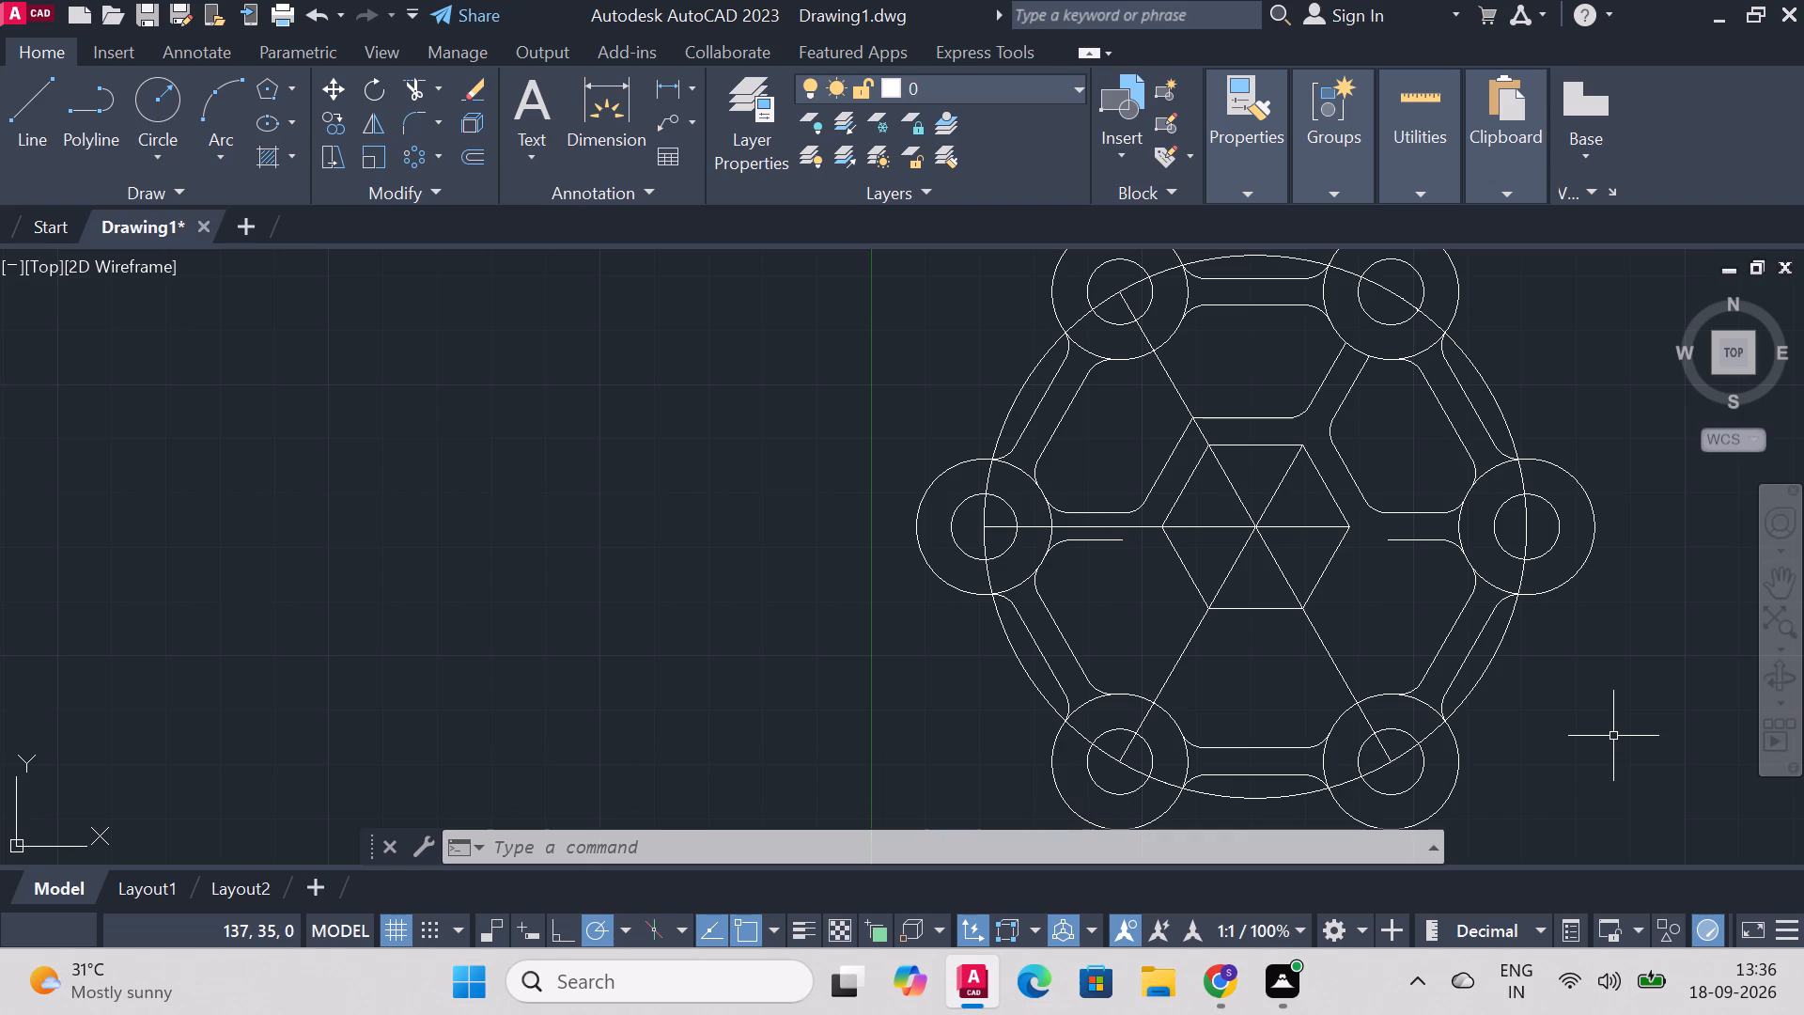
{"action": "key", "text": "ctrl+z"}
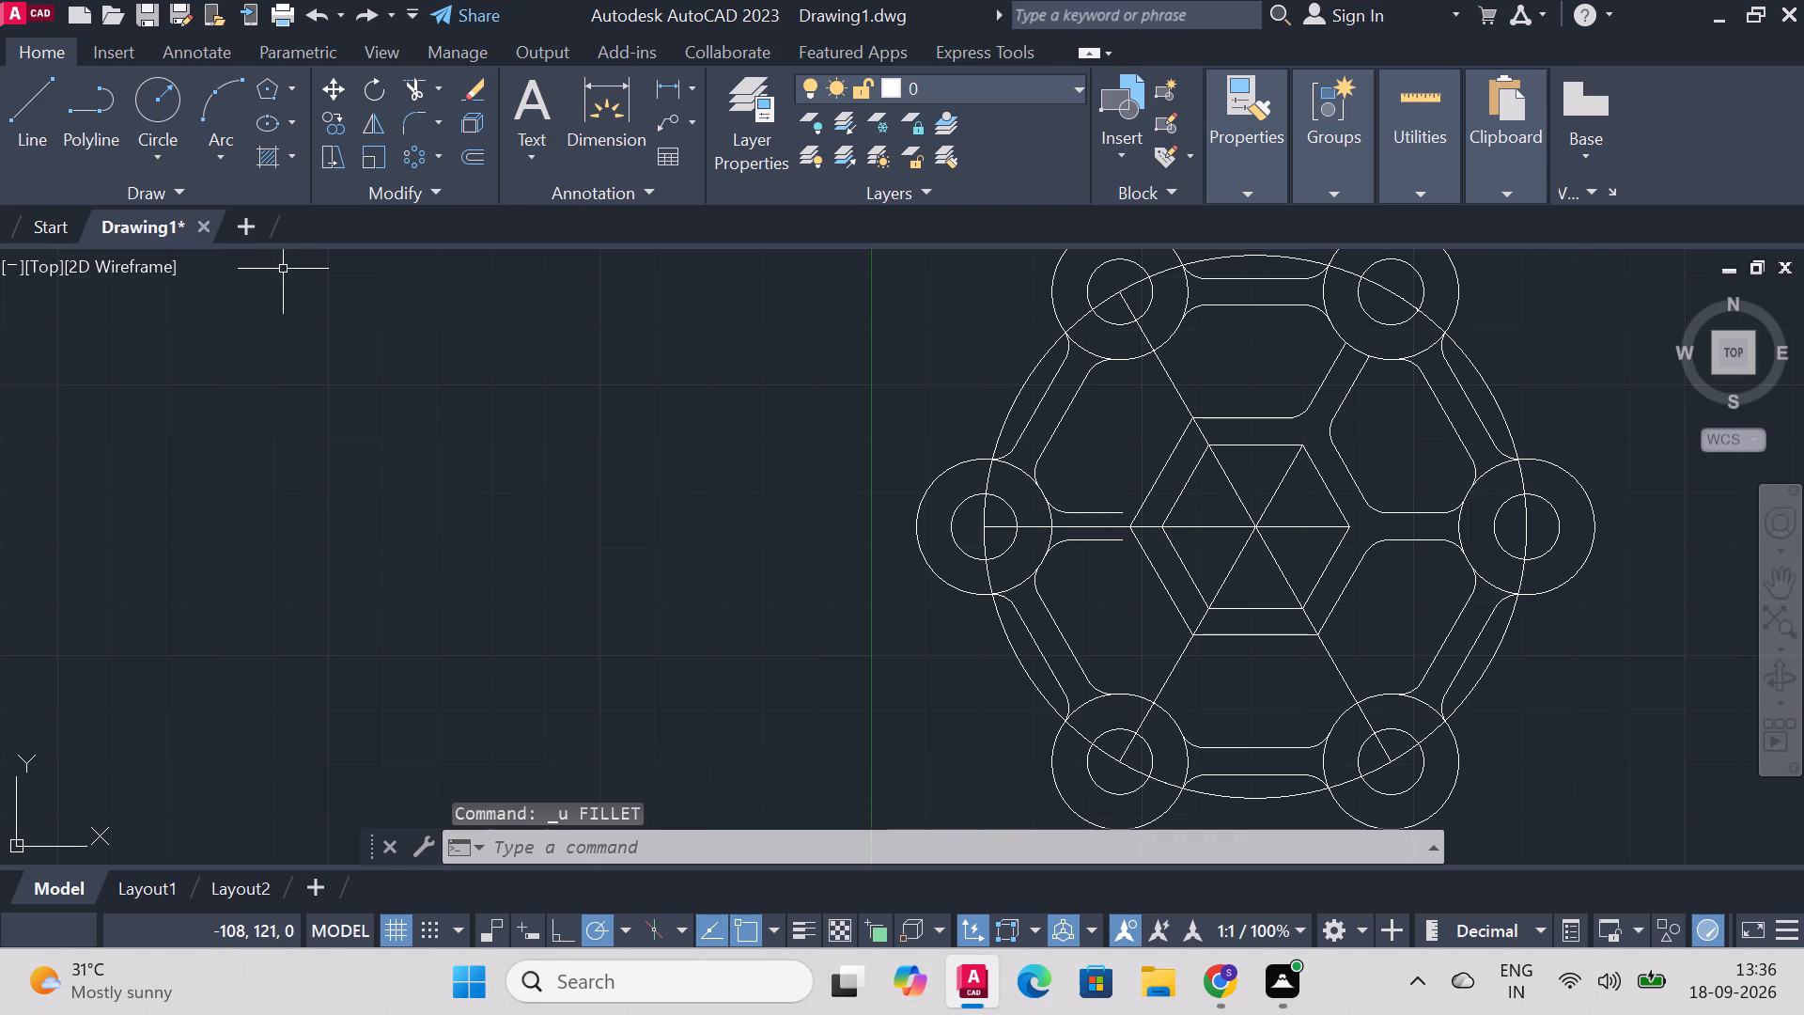
Mirror the left arm's two lines and fillet arcs about the line from the figure's centre to the inner hexagon's lower-left vertex, keeping the originals.
{"action": "left_click", "coordinate": [366, 121]}
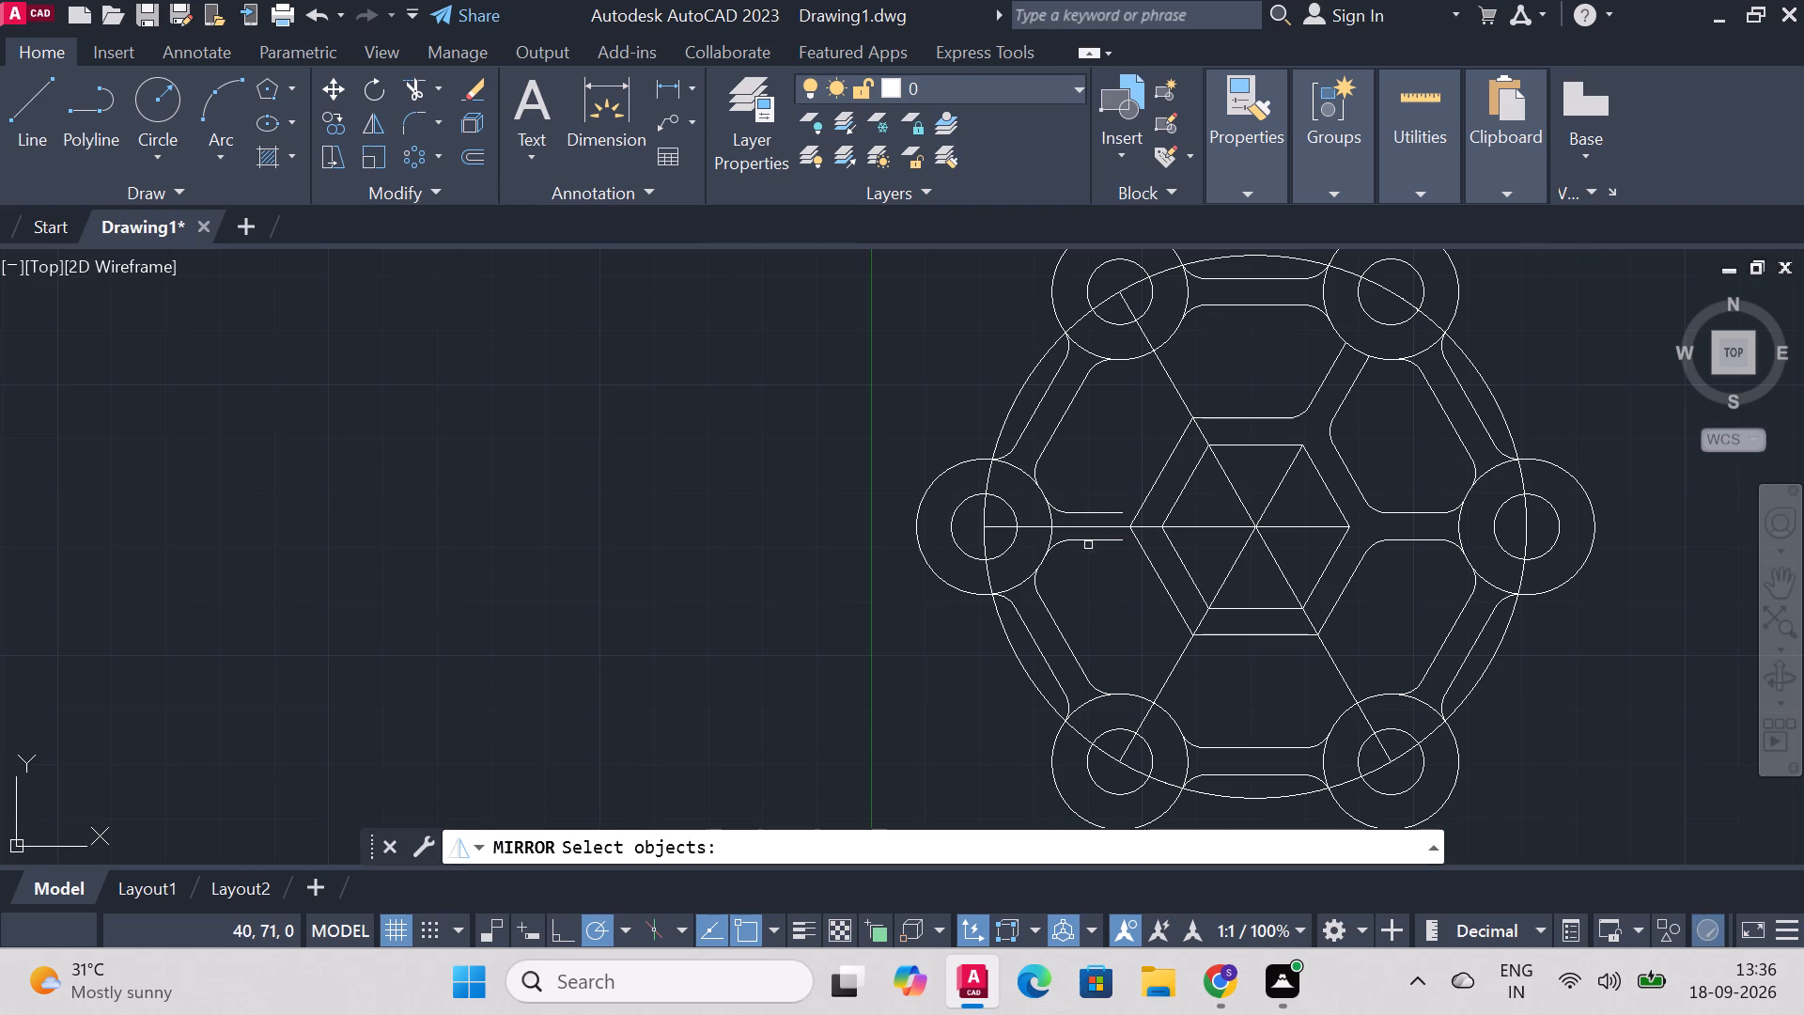
{"action": "left_click", "coordinate": [1088, 545]}
{"action": "left_click", "coordinate": [1108, 599]}
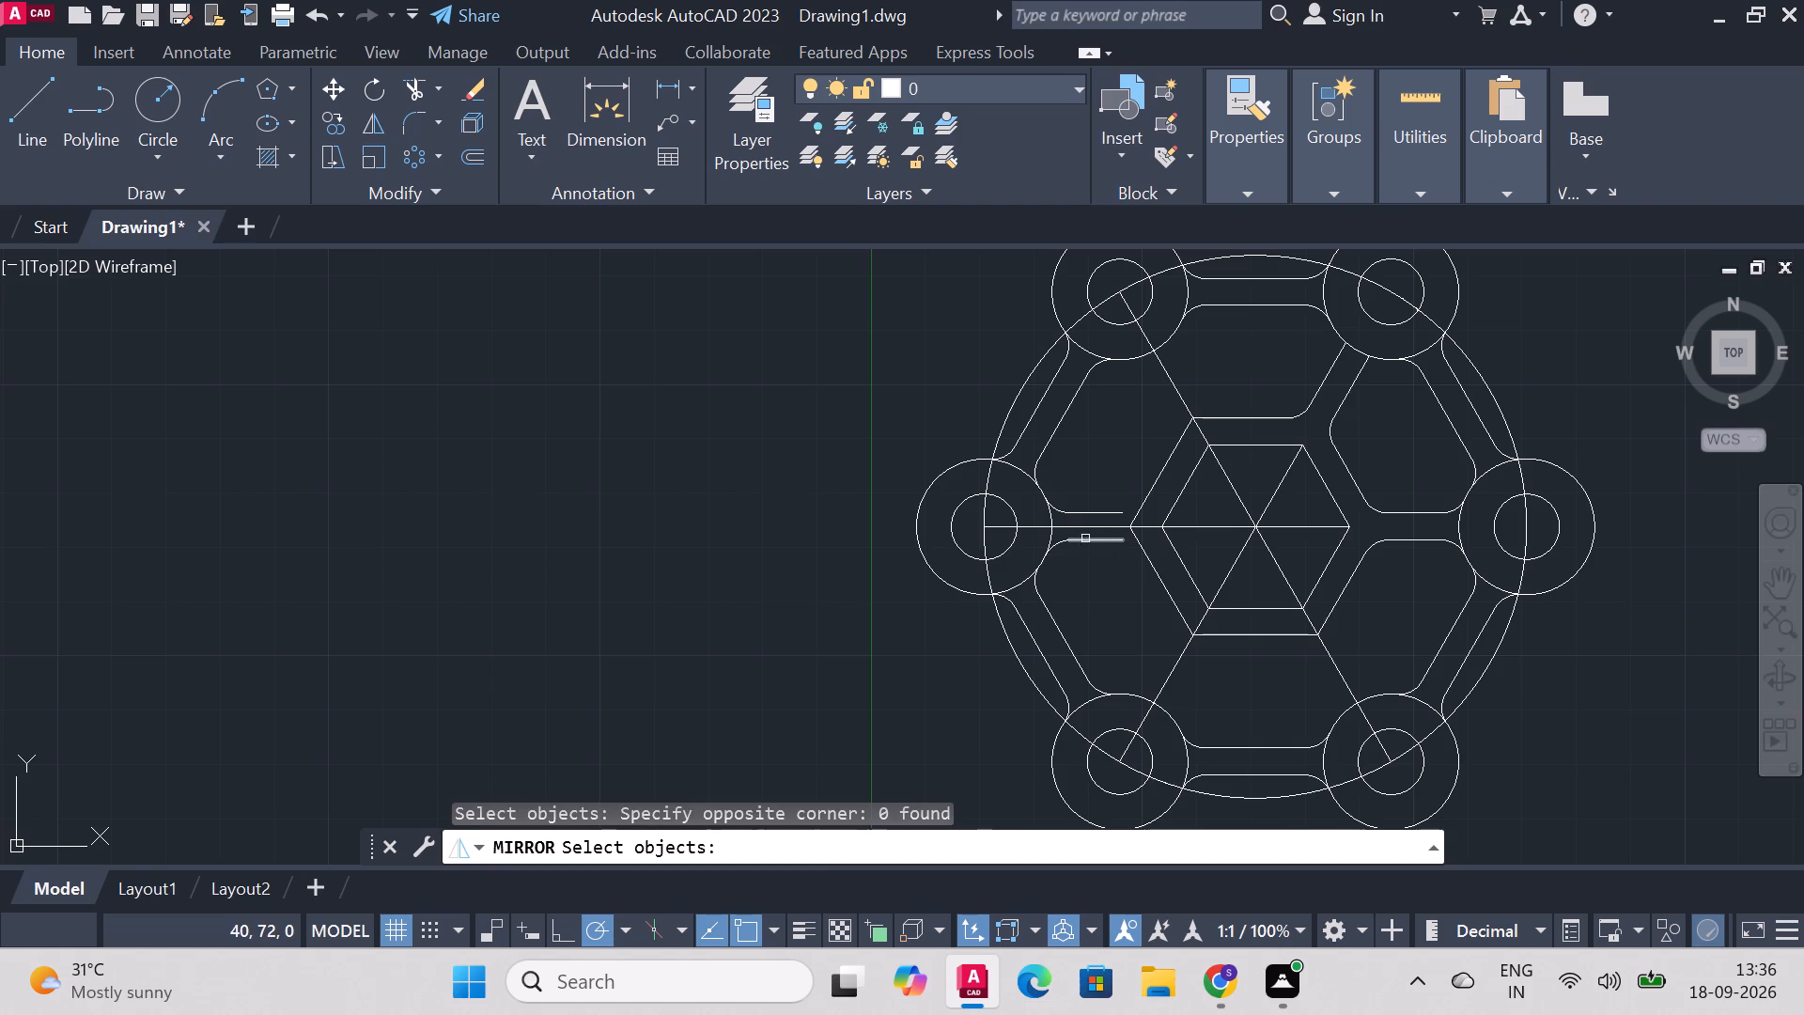
{"action": "left_click", "coordinate": [1089, 543]}
{"action": "left_click", "coordinate": [1068, 544]}
{"action": "left_click", "coordinate": [1067, 510]}
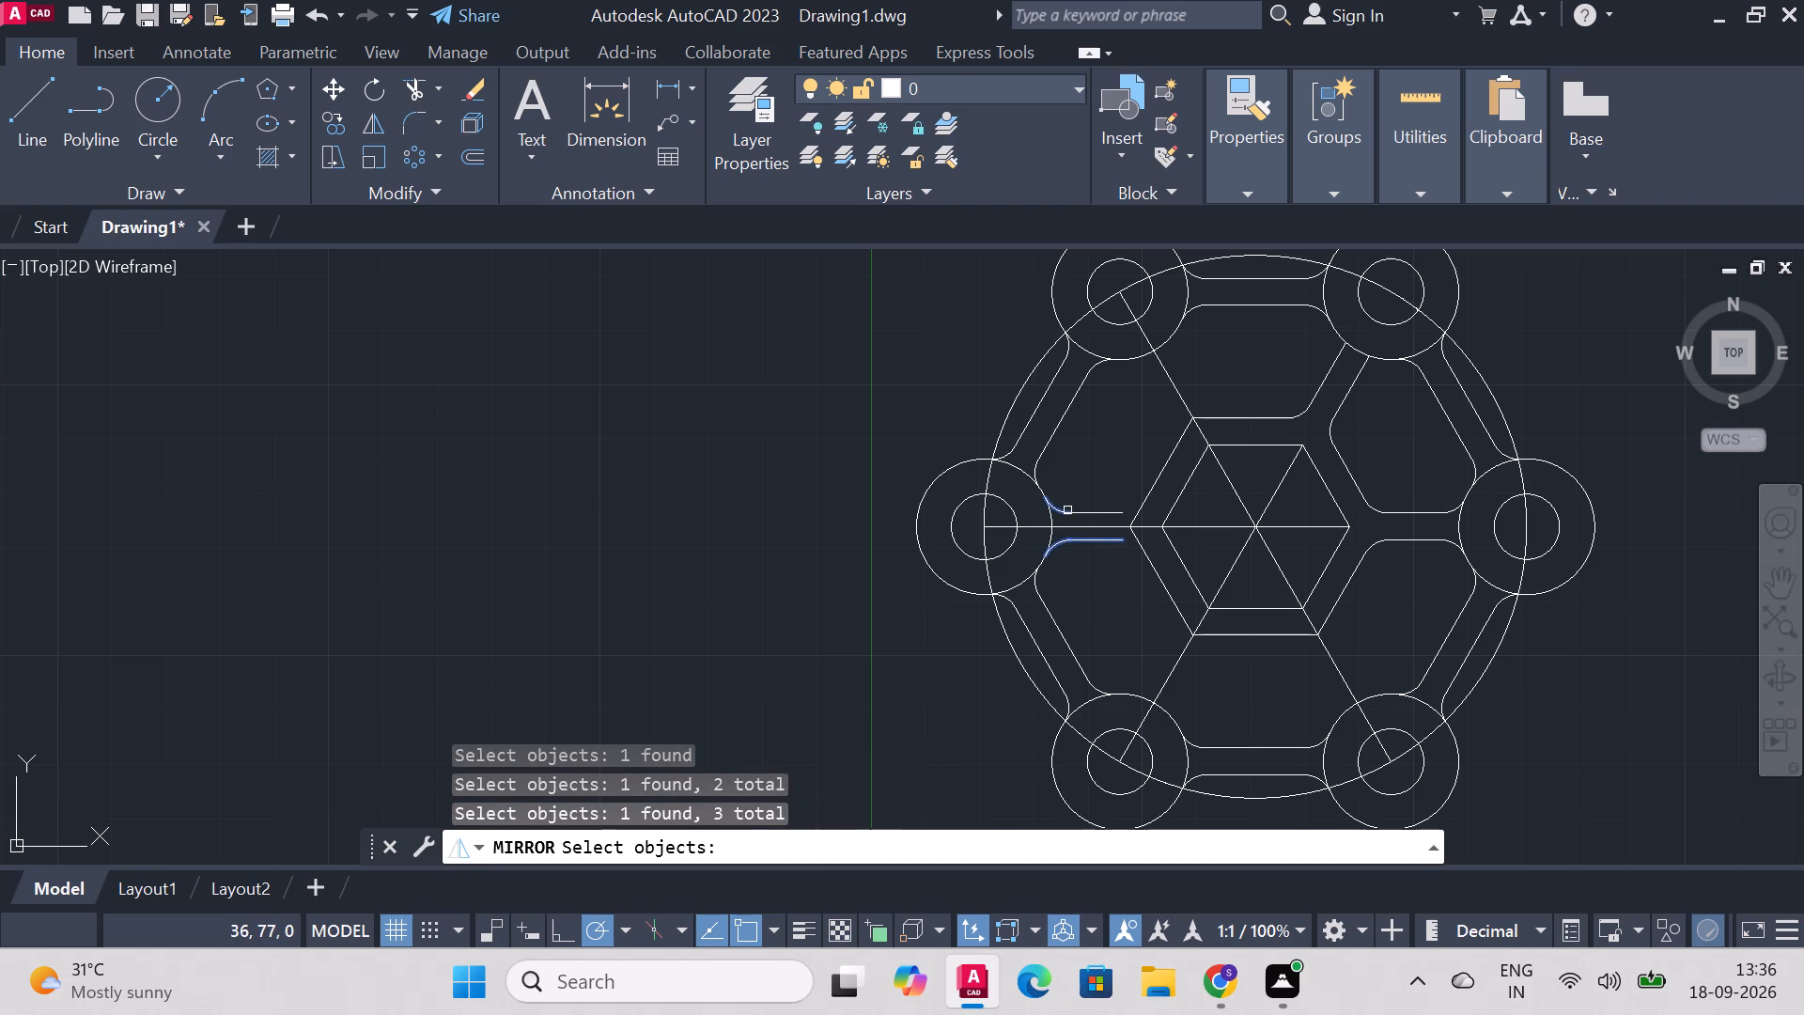
{"action": "left_click", "coordinate": [1079, 510]}
{"action": "right_click", "coordinate": [660, 416]}
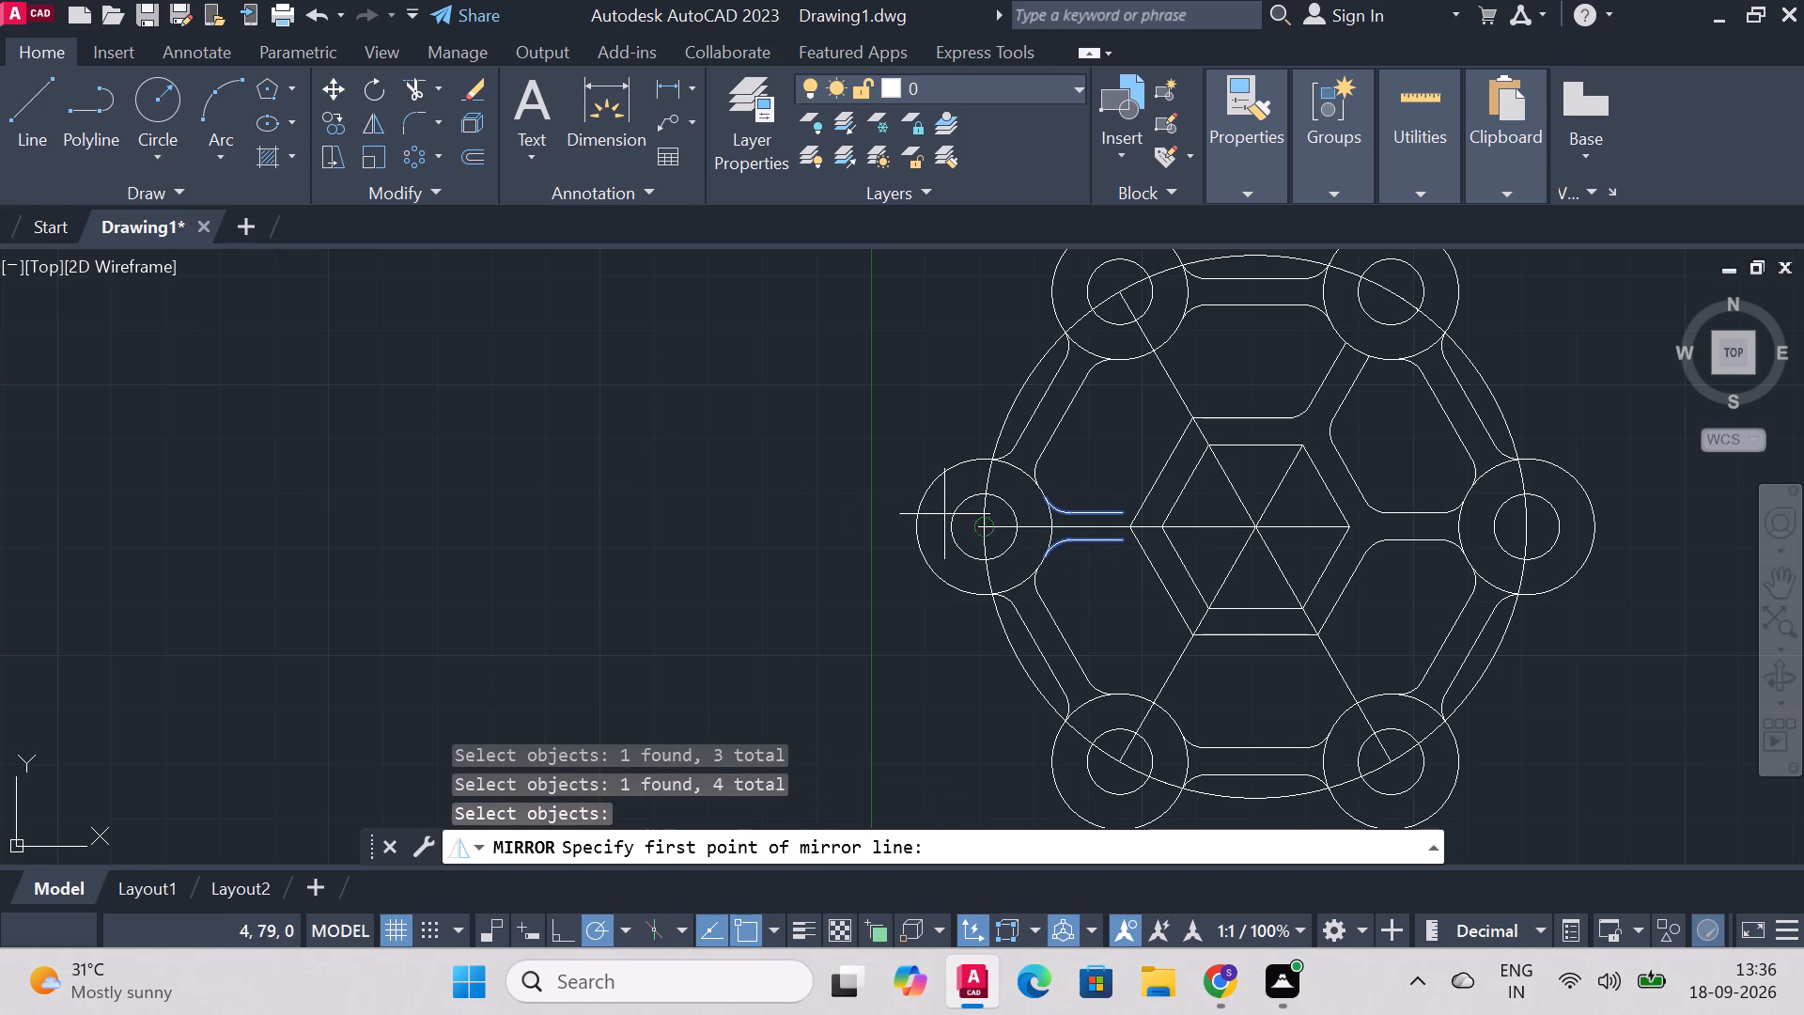
{"action": "left_click", "coordinate": [1253, 526]}
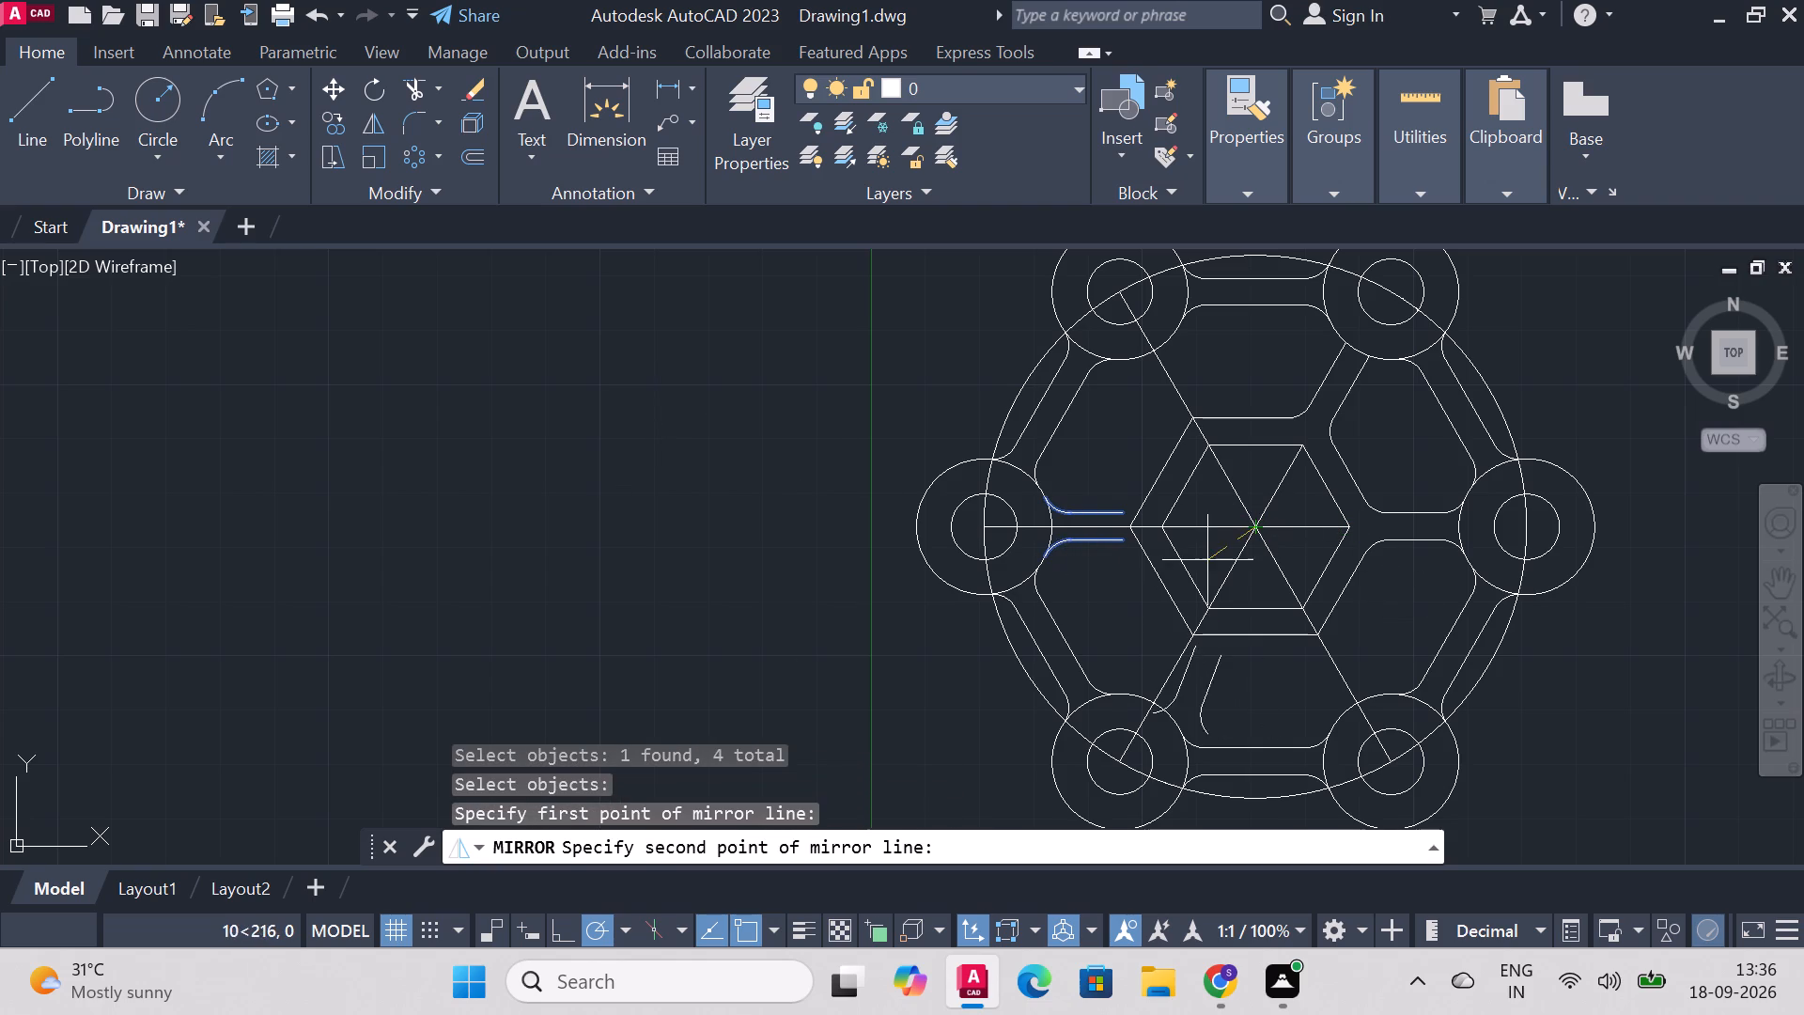
{"action": "left_click", "coordinate": [1207, 609]}
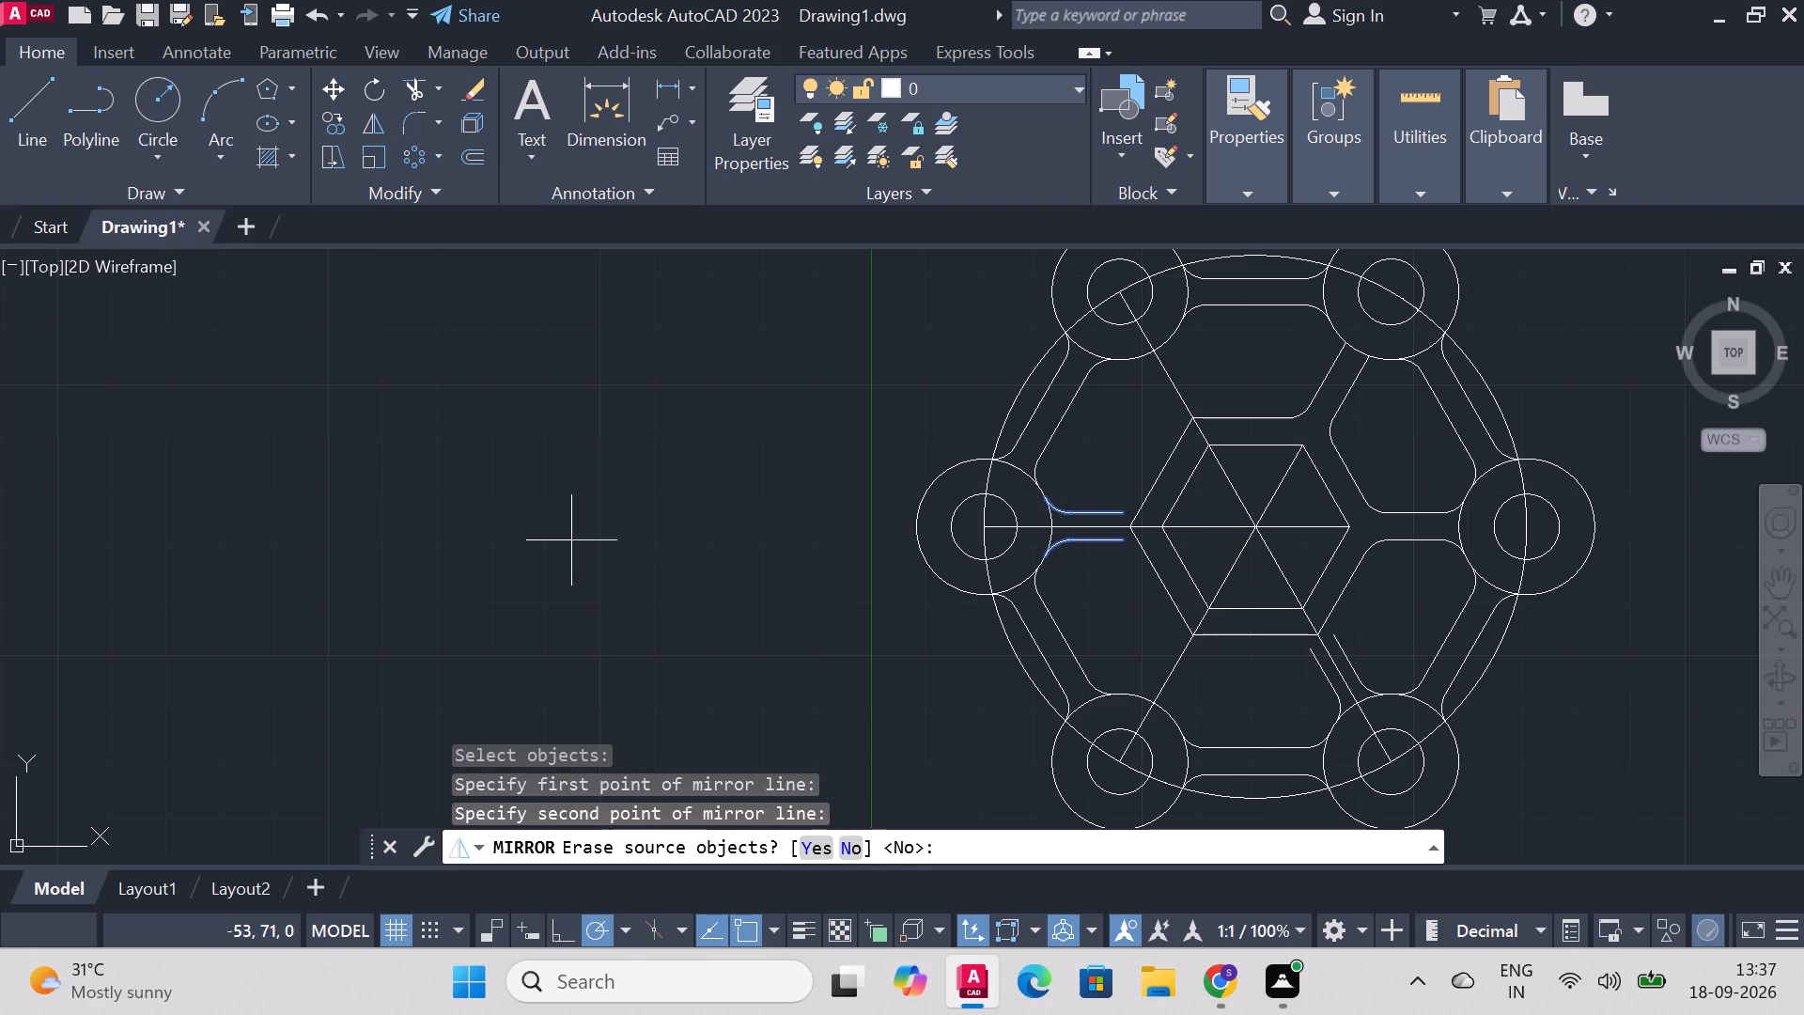
{"action": "right_click", "coordinate": [536, 459]}
{"action": "left_click", "coordinate": [613, 474]}
Mirror the lower-right arm's two lines and outer fillet arcs about the vertical line through the figure's centre, keeping the originals.
{"action": "right_click", "coordinate": [633, 450]}
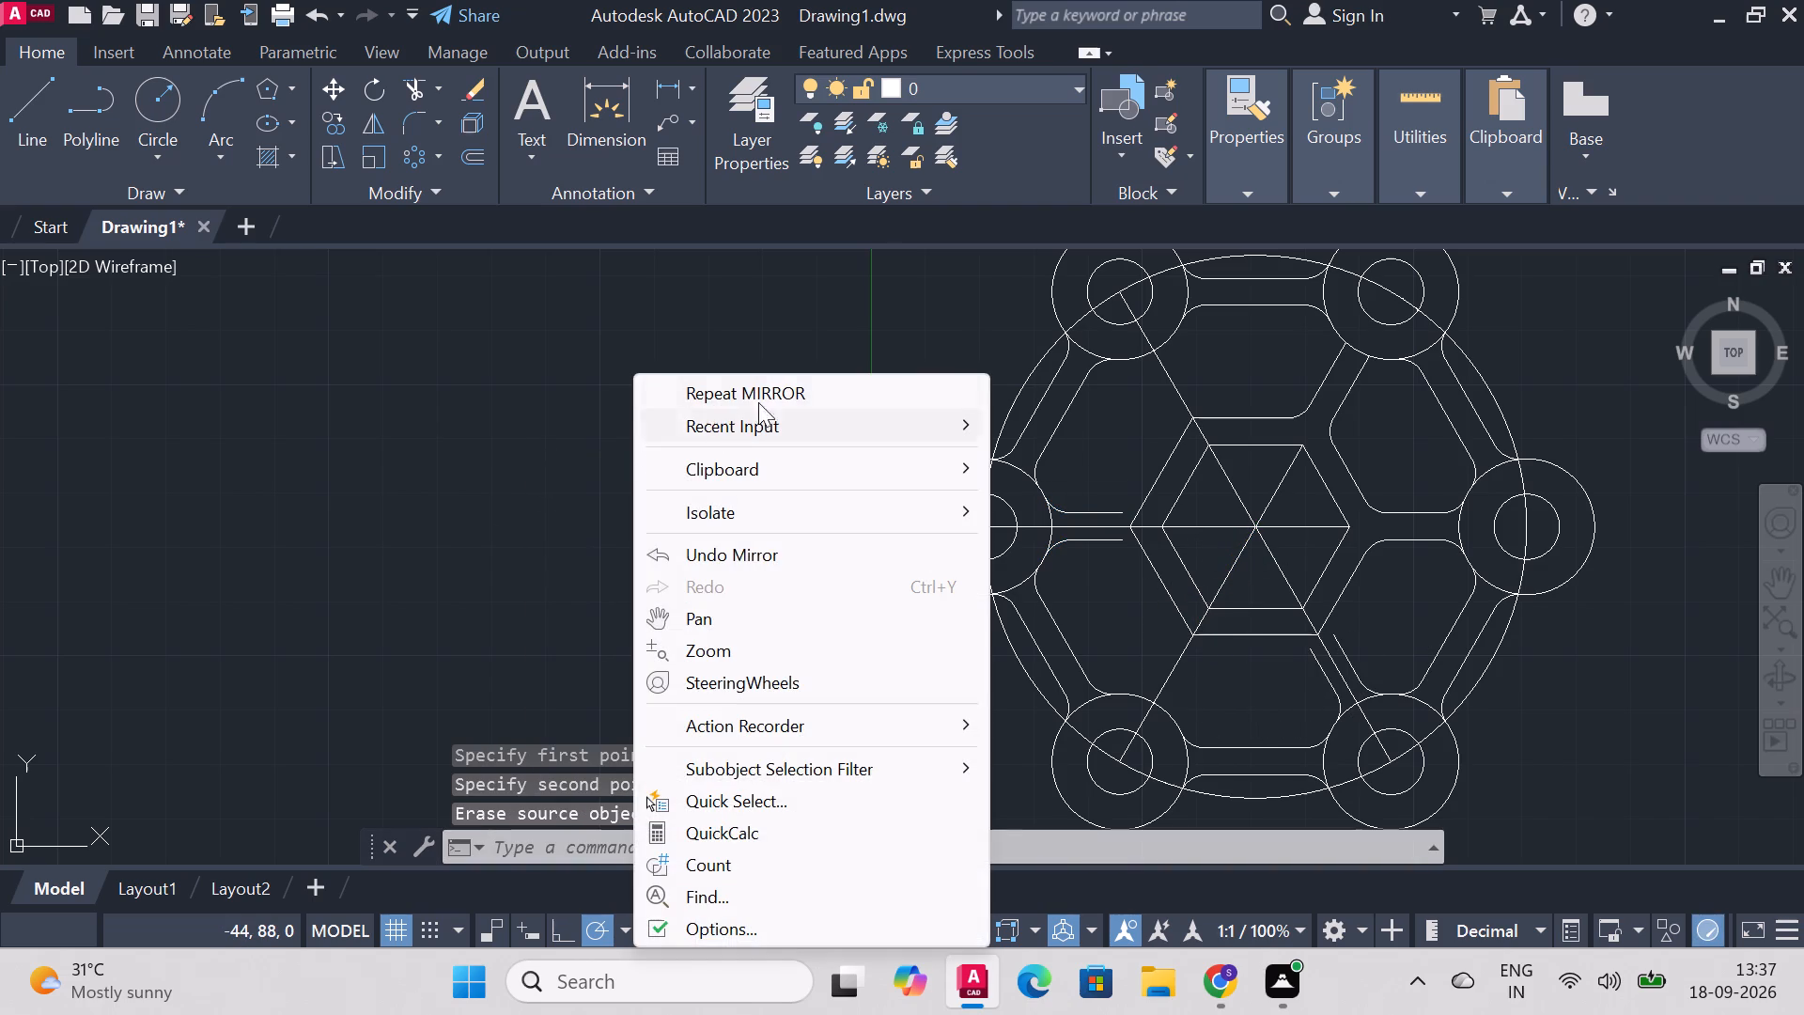
{"action": "left_click", "coordinate": [780, 387]}
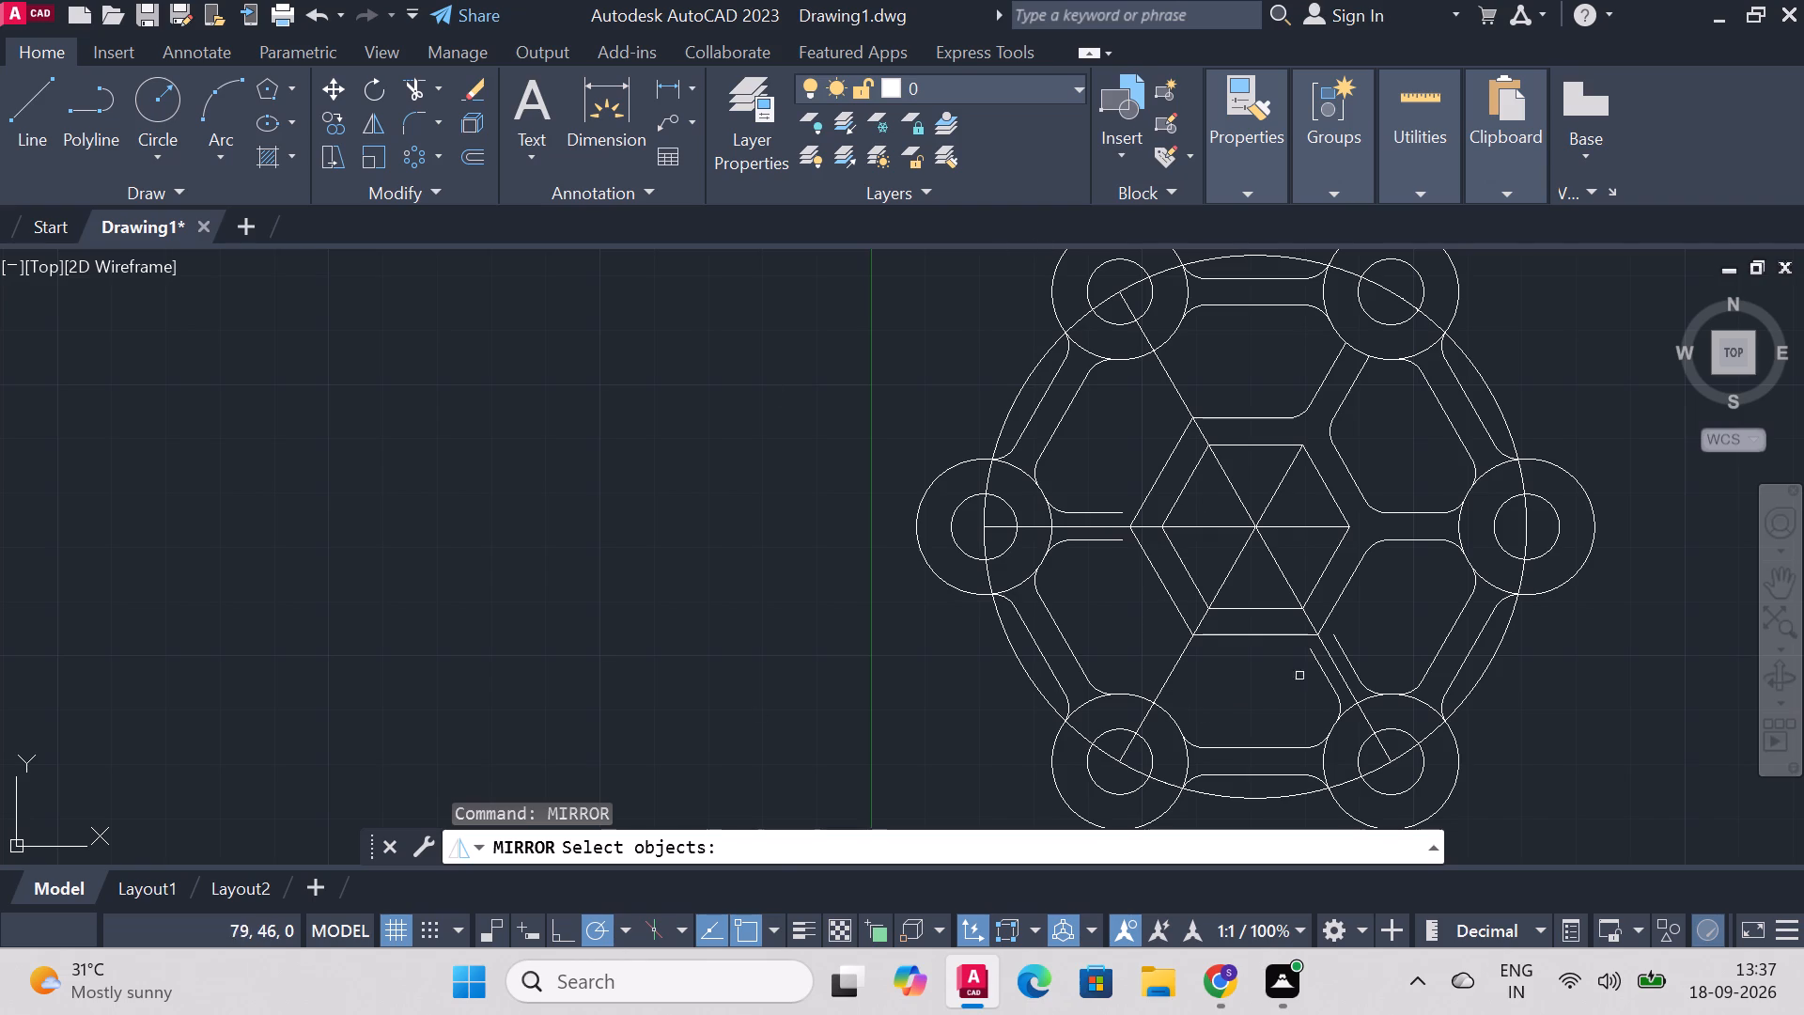
{"action": "left_click", "coordinate": [1330, 679]}
{"action": "left_click", "coordinate": [1350, 664]}
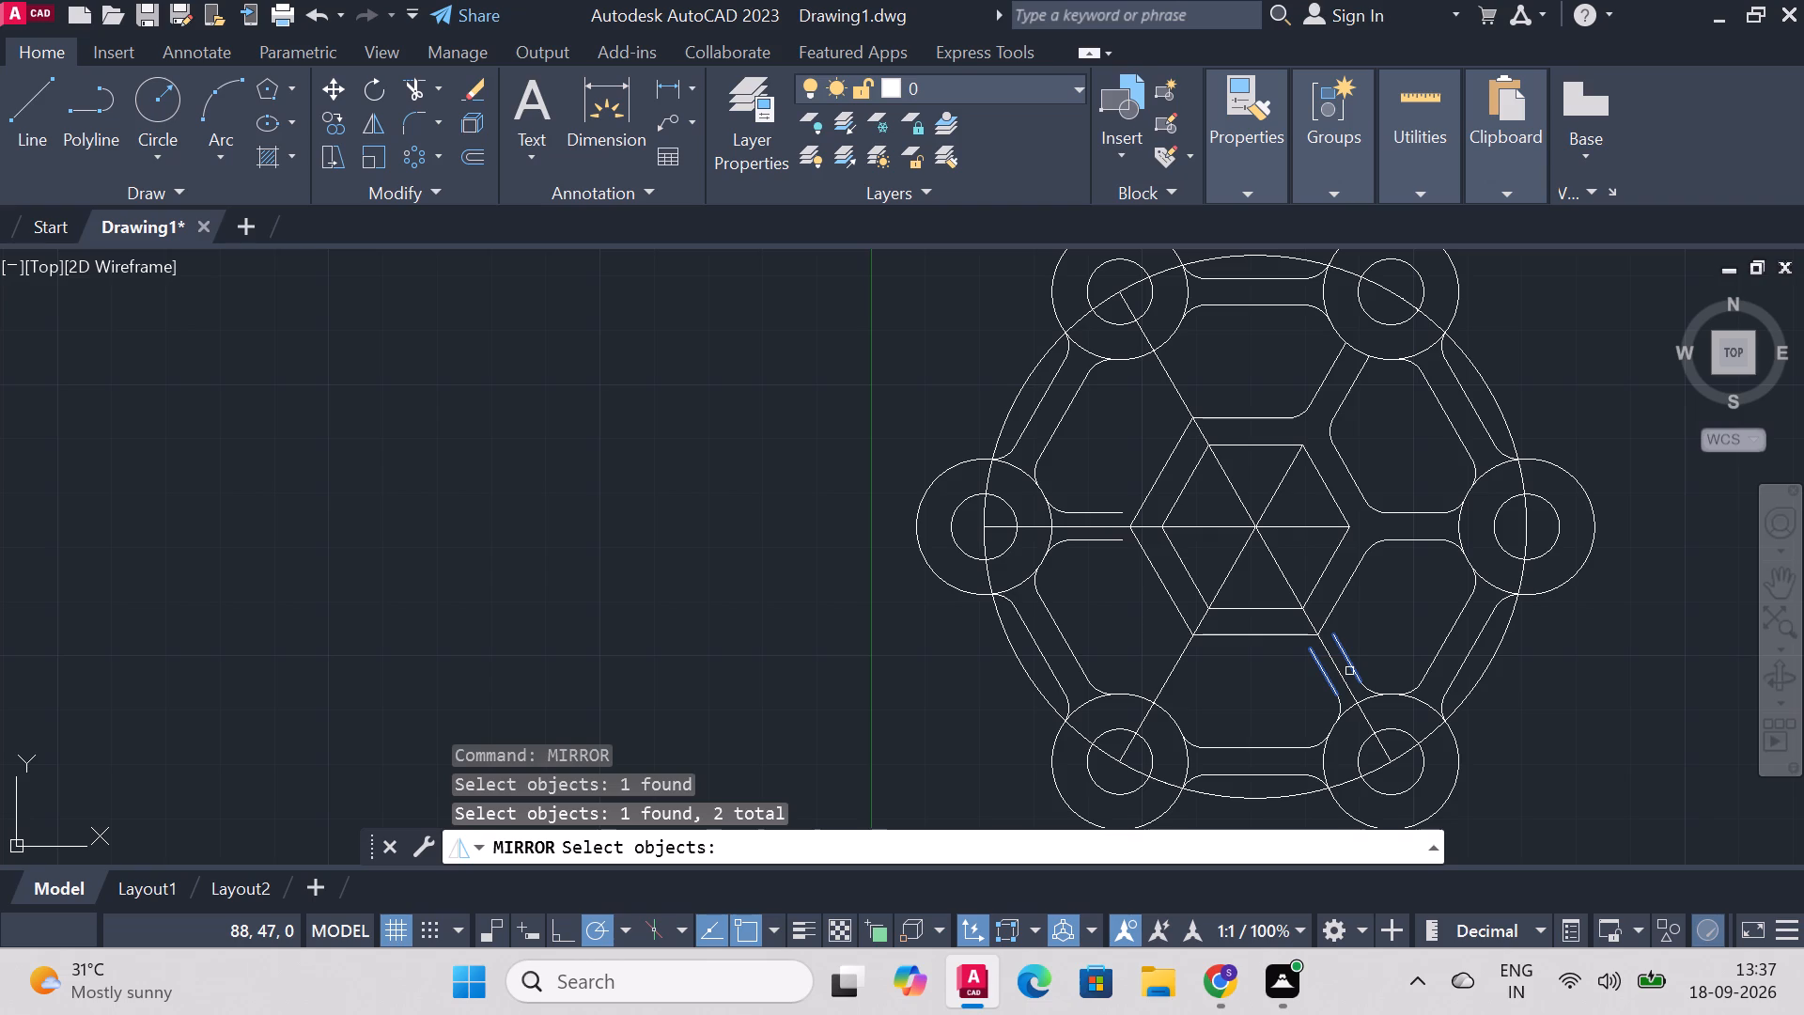
{"action": "left_click", "coordinate": [1342, 707]}
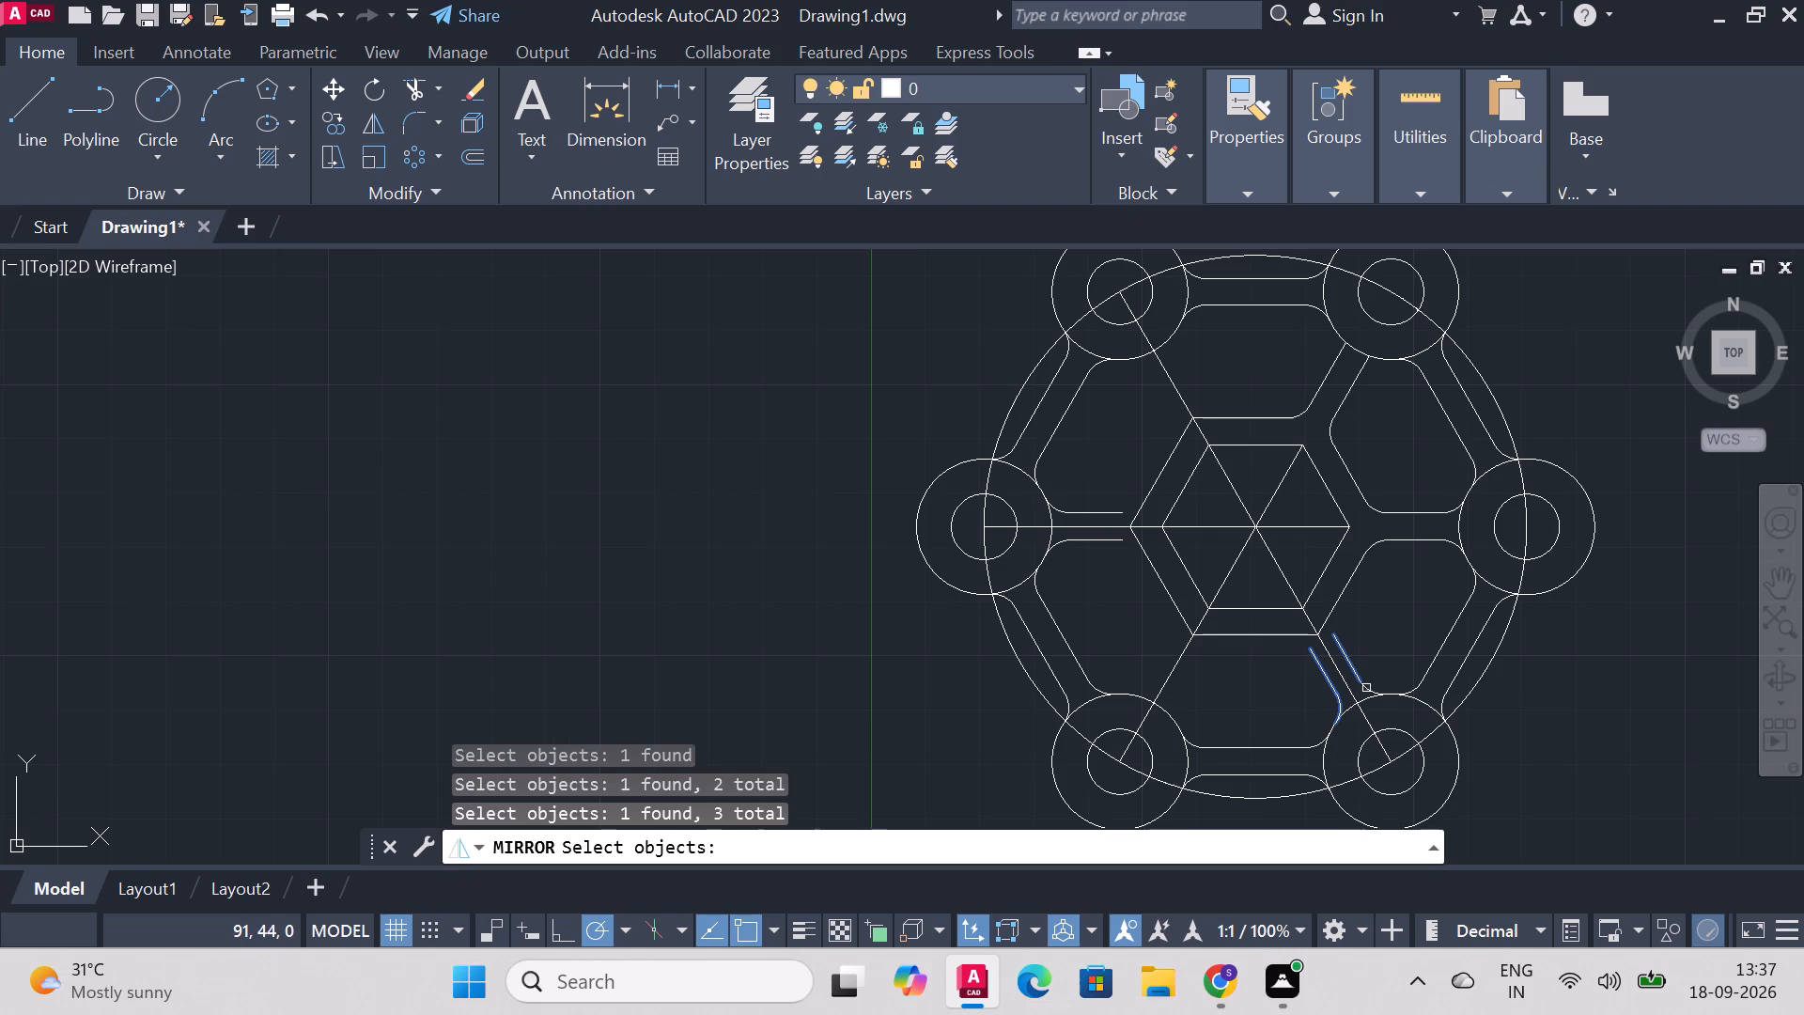
{"action": "left_click", "coordinate": [1369, 685]}
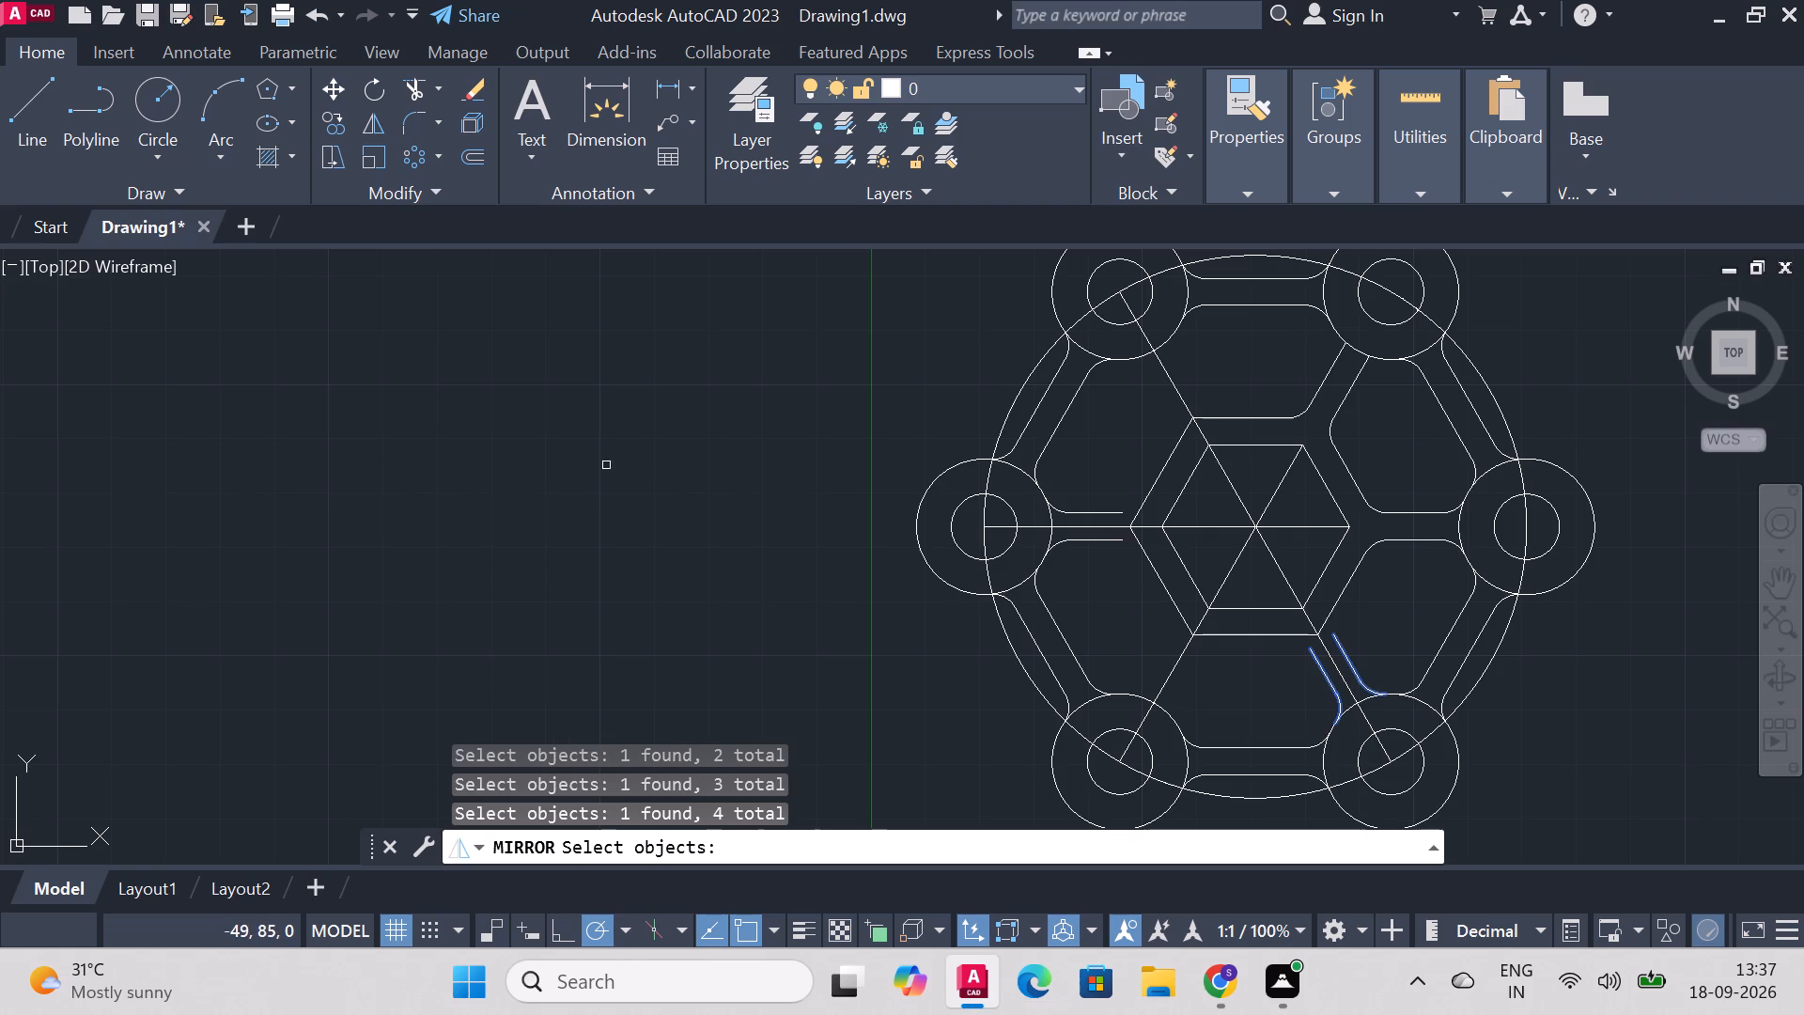
{"action": "right_click", "coordinate": [606, 465]}
{"action": "left_click", "coordinate": [1247, 529]}
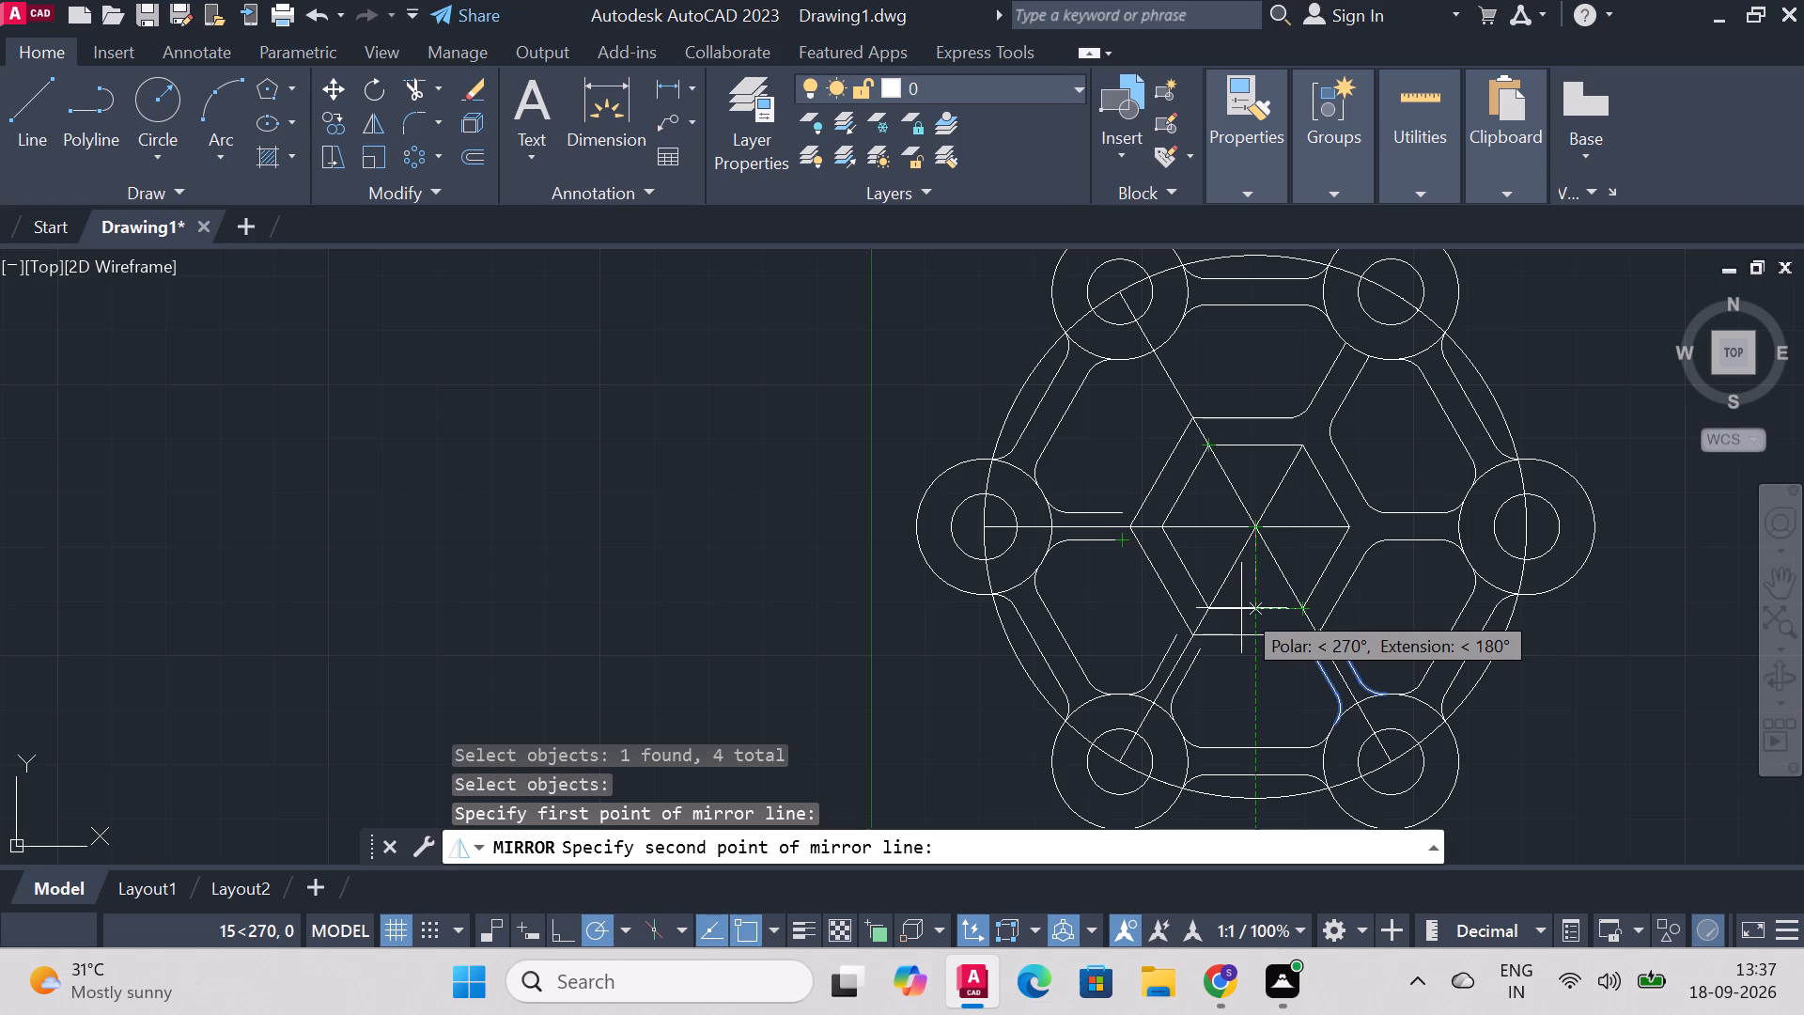
{"action": "left_click", "coordinate": [1241, 608]}
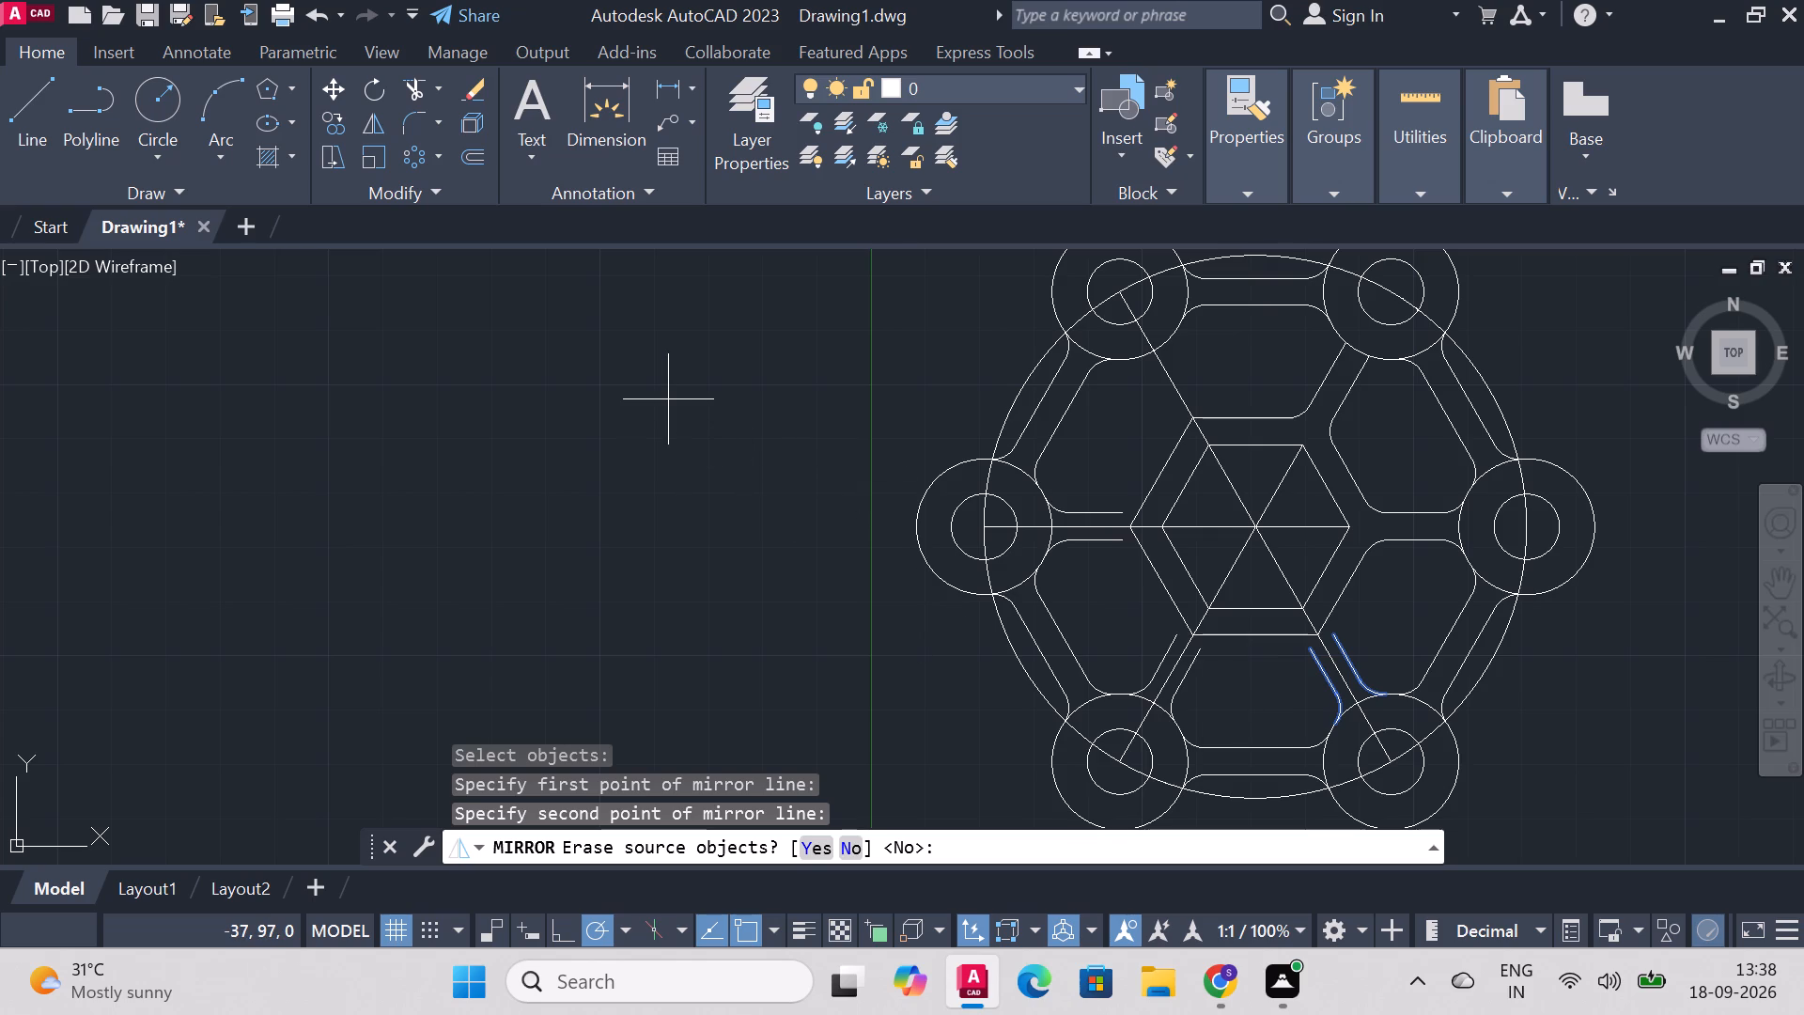
{"action": "type", "text": "no"}
{"action": "key", "text": "Return"}
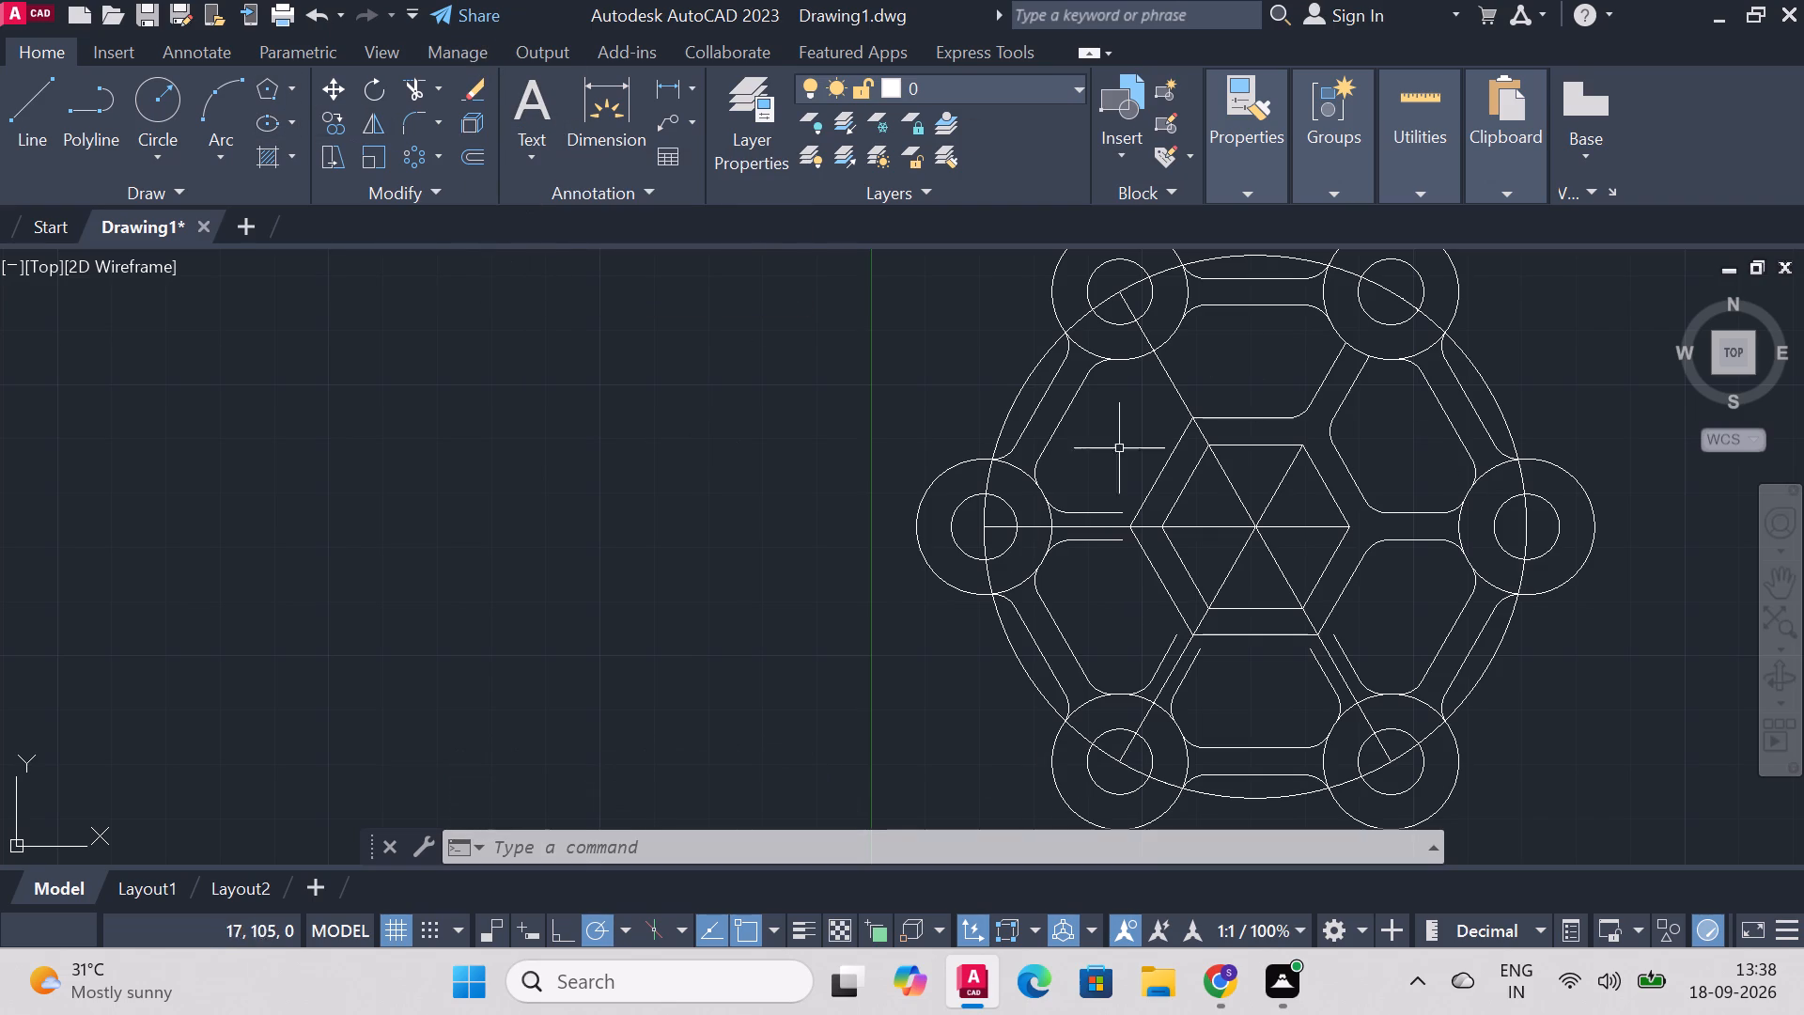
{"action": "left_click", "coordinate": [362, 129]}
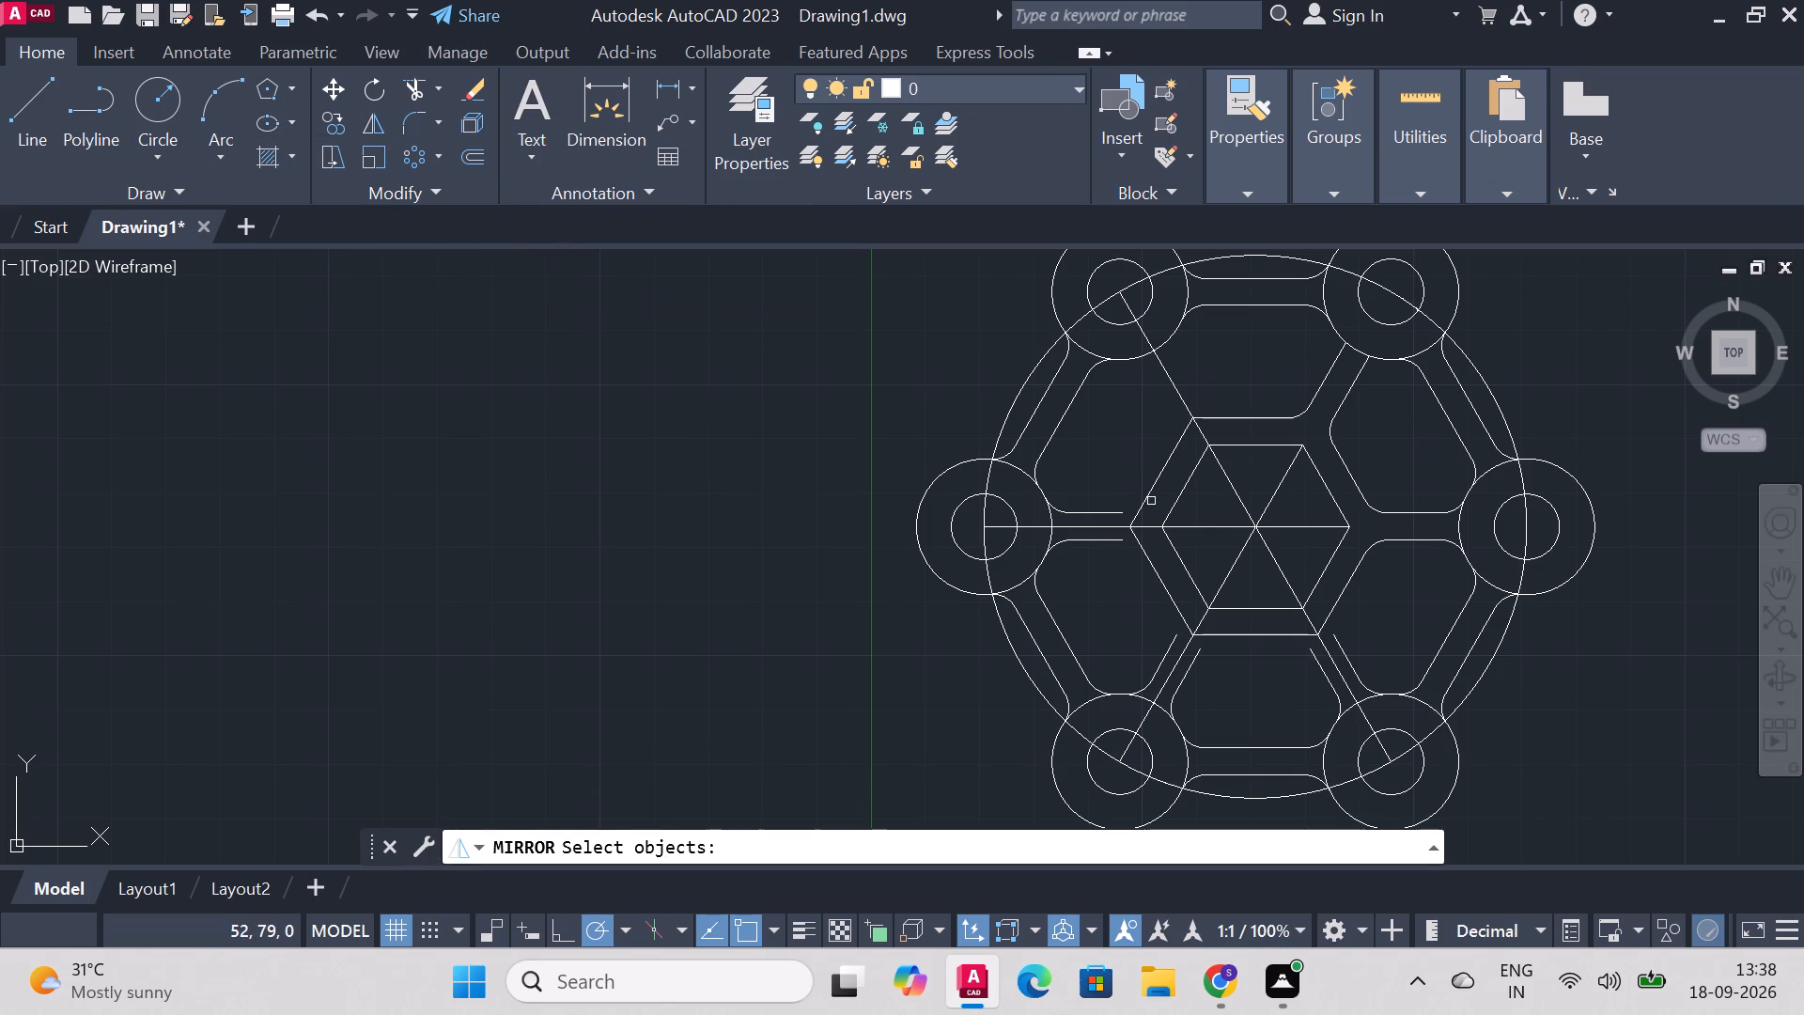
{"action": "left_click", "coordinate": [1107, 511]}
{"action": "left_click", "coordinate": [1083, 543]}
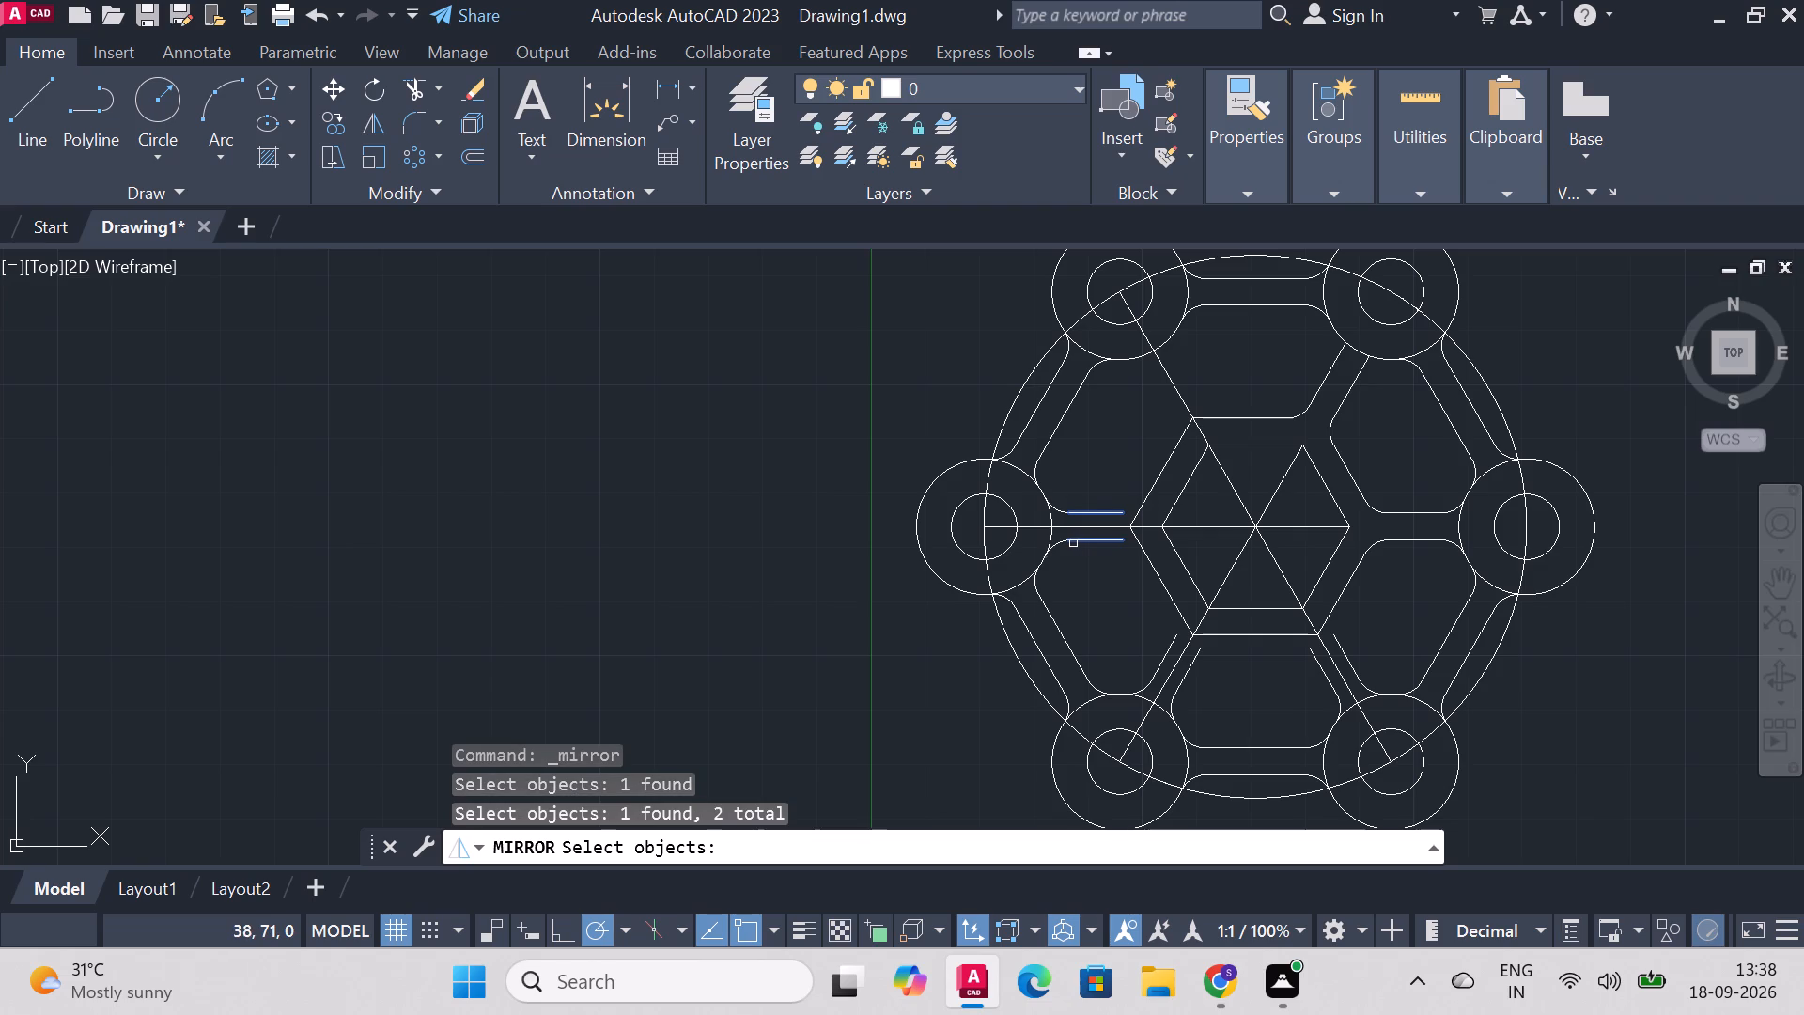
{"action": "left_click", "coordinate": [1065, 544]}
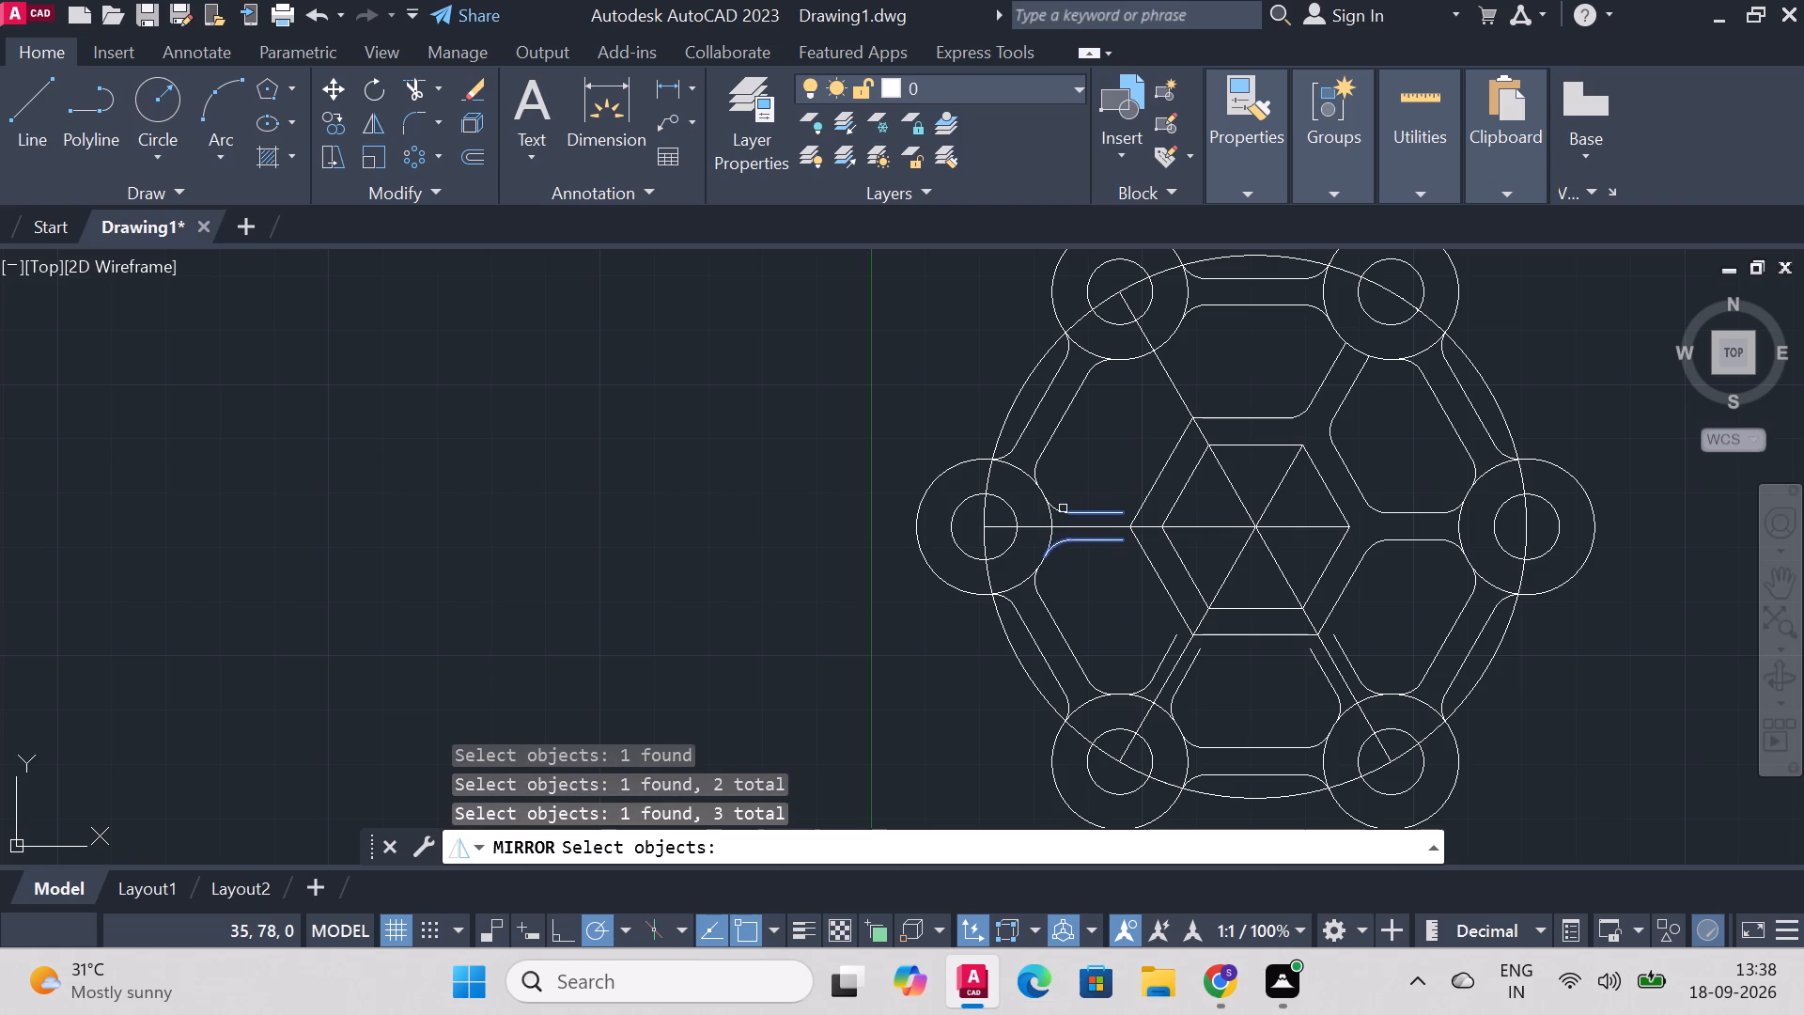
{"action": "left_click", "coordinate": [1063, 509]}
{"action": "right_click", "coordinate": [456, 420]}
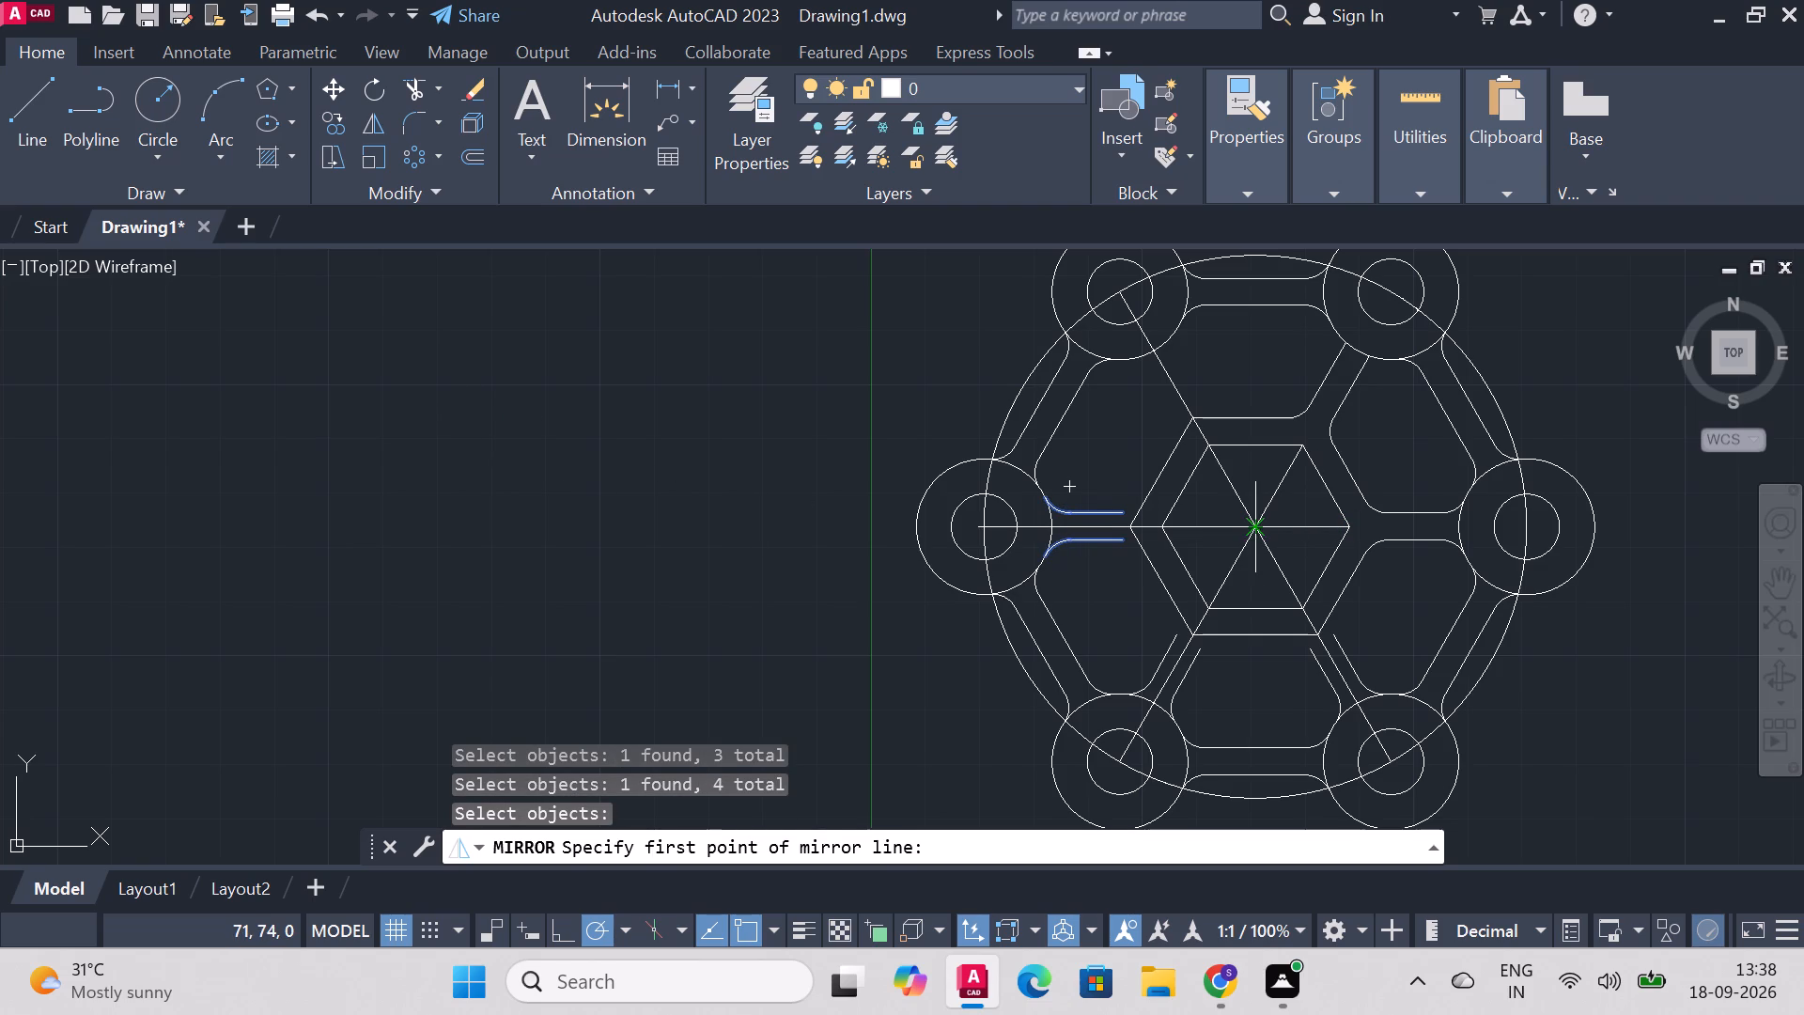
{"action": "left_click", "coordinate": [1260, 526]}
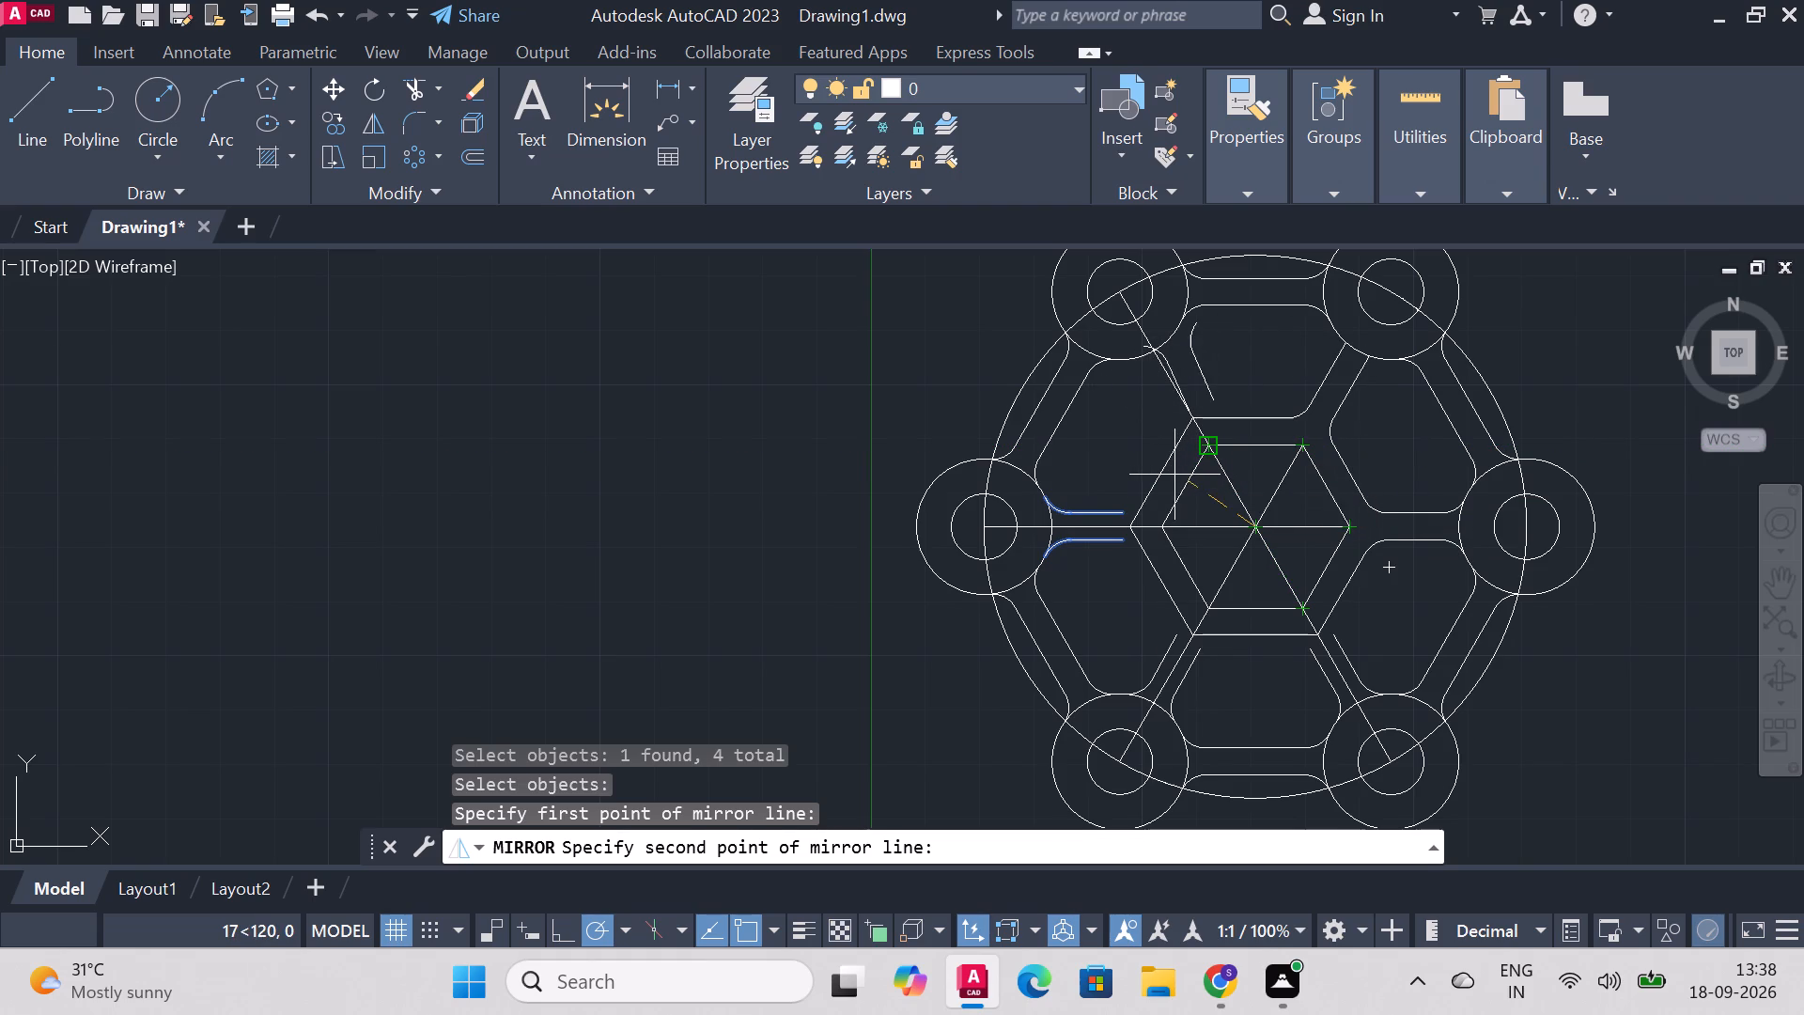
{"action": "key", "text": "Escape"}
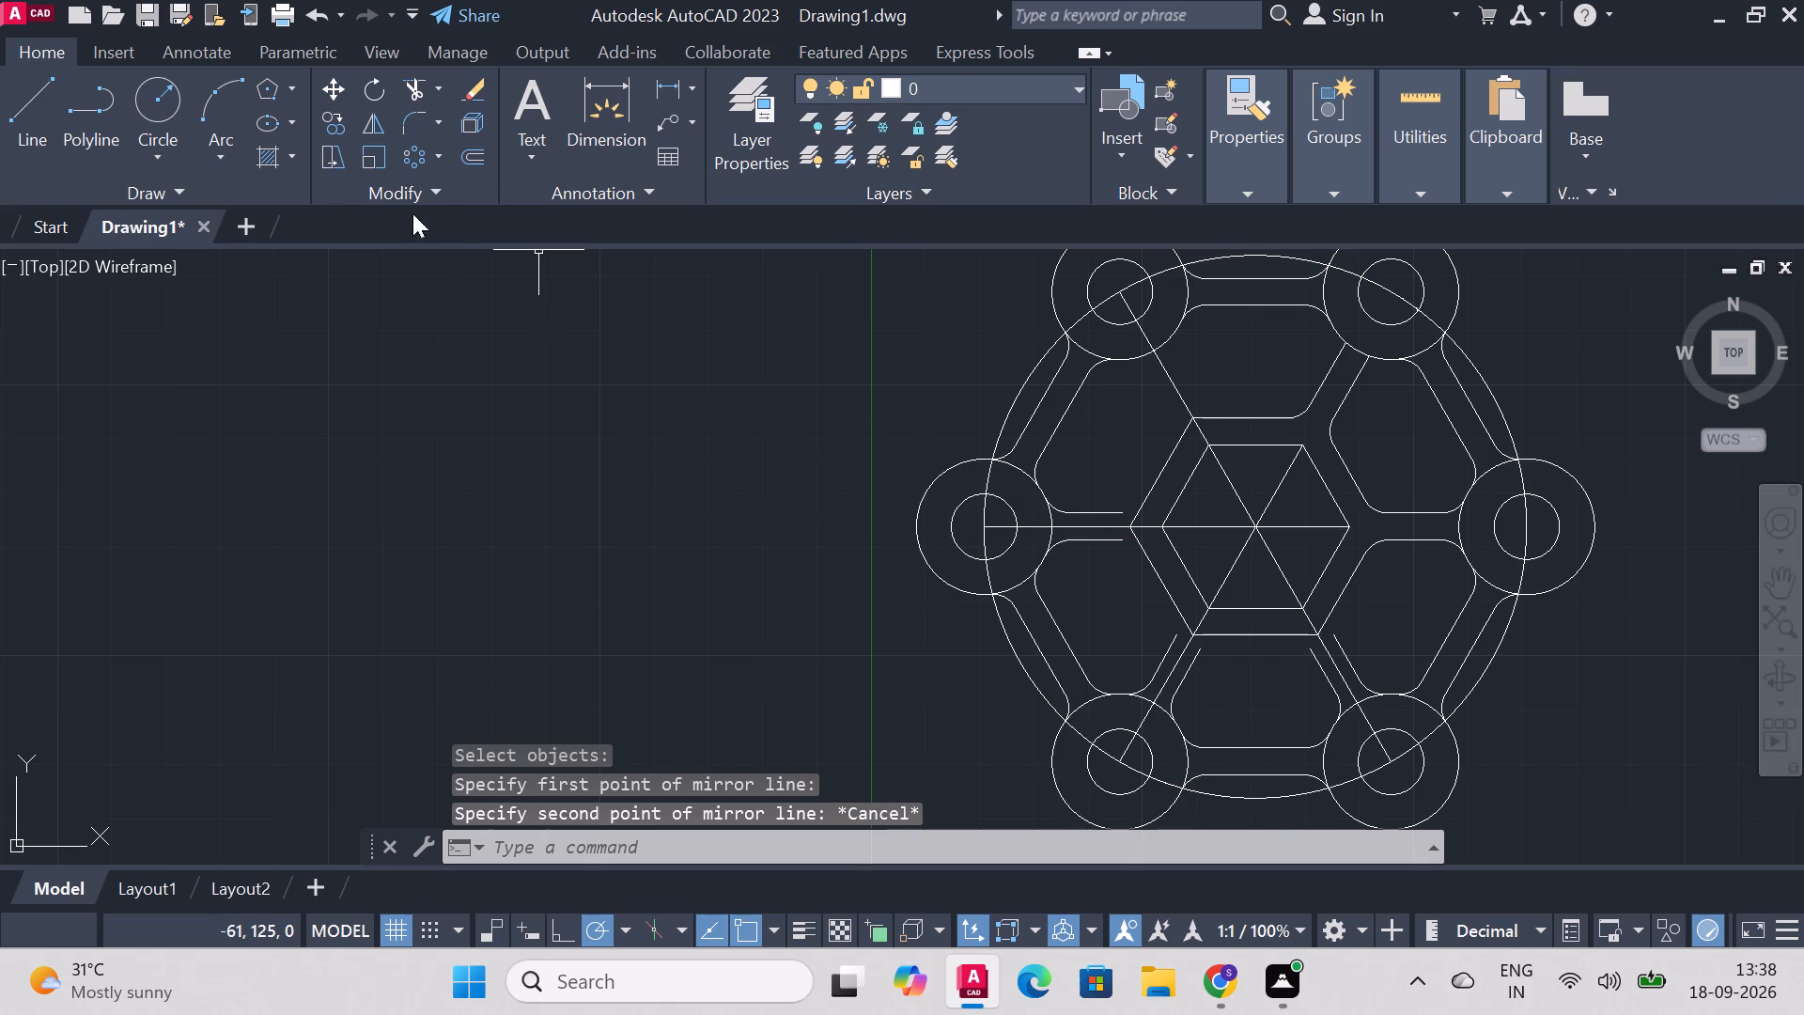
Mirror the lower-right arm's two lines and outer fillet arcs about a line starting at the figure's centre.
{"action": "left_click", "coordinate": [368, 132]}
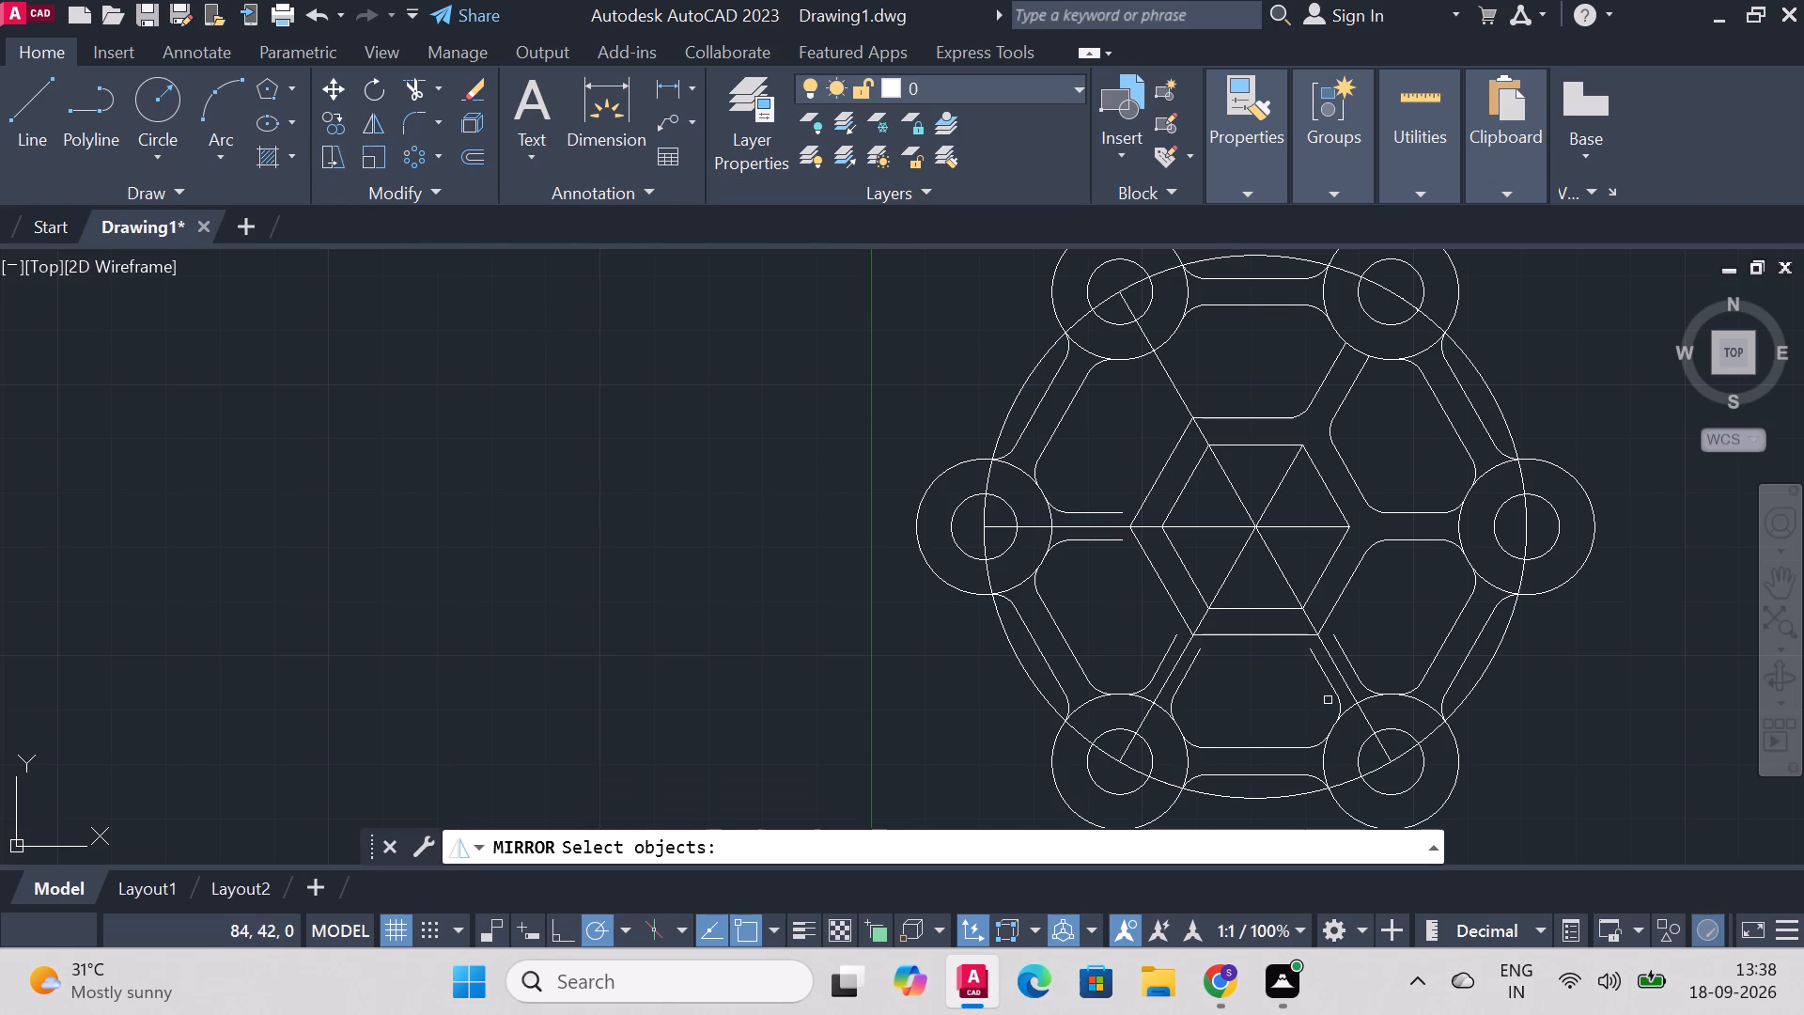
{"action": "left_click", "coordinate": [1331, 692]}
{"action": "left_click", "coordinate": [1355, 673]}
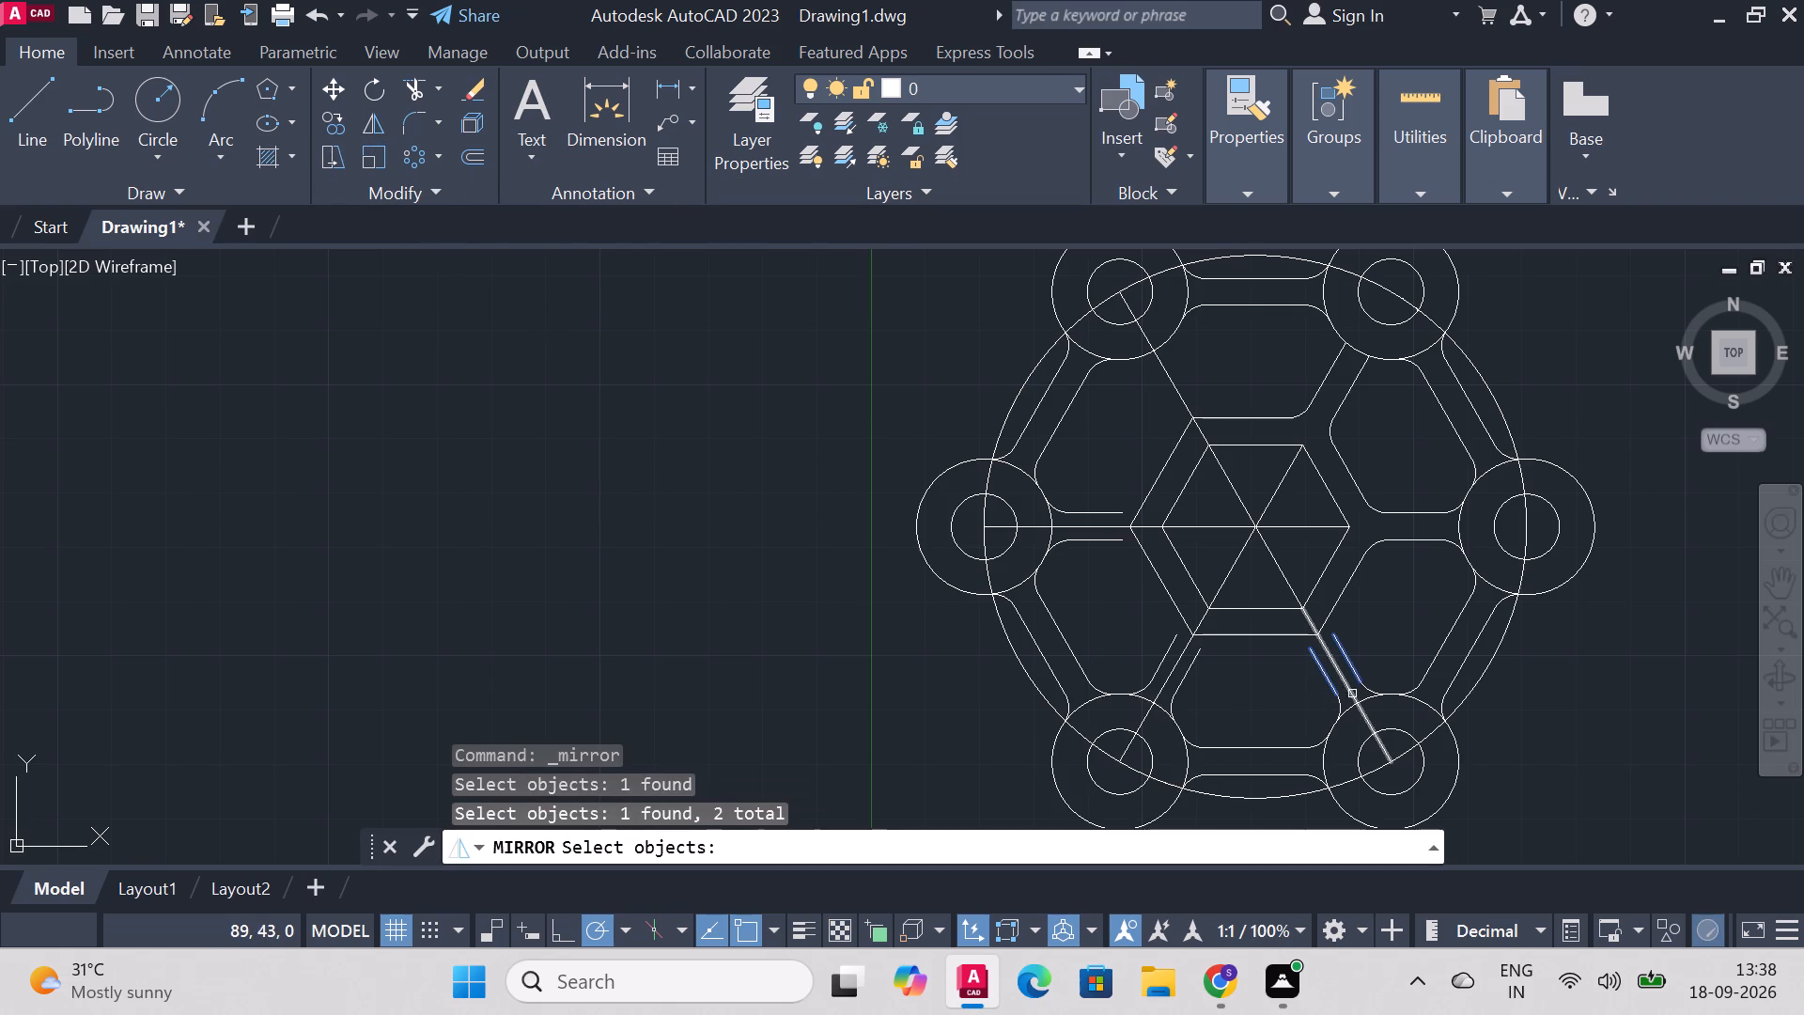
{"action": "left_click", "coordinate": [1344, 706]}
{"action": "left_click", "coordinate": [1373, 692]}
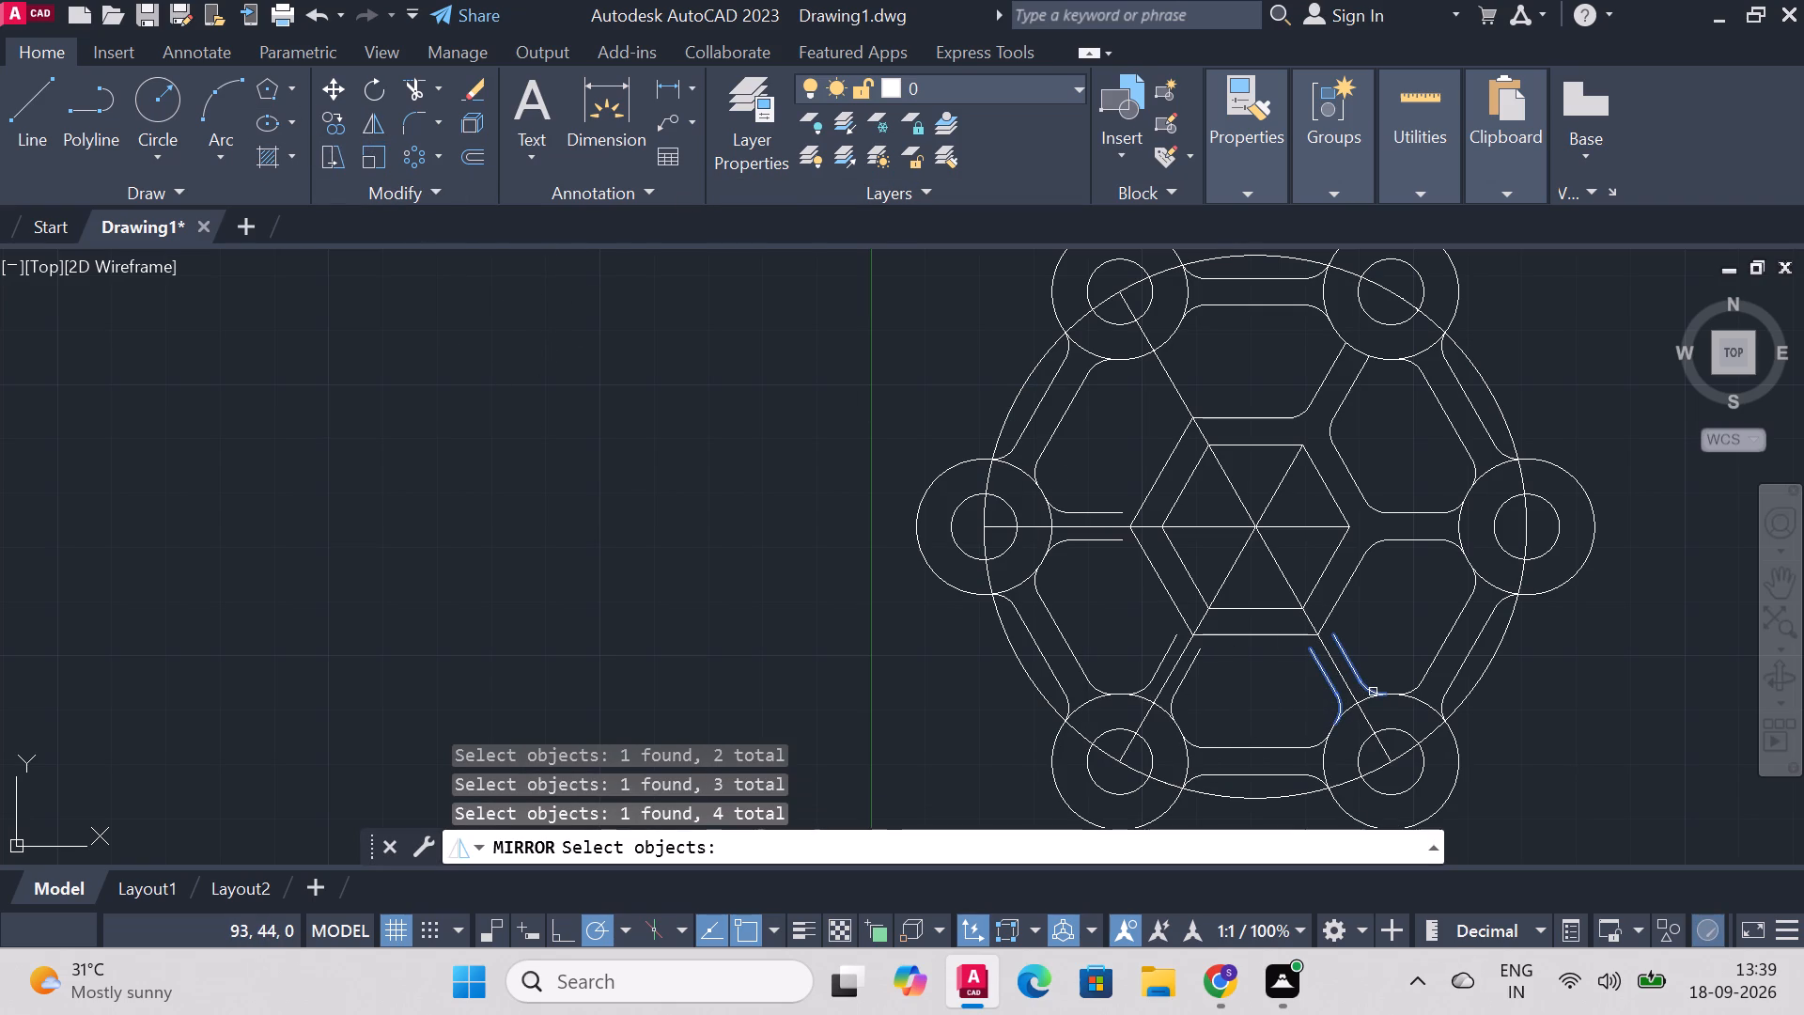
{"action": "right_click", "coordinate": [1583, 652]}
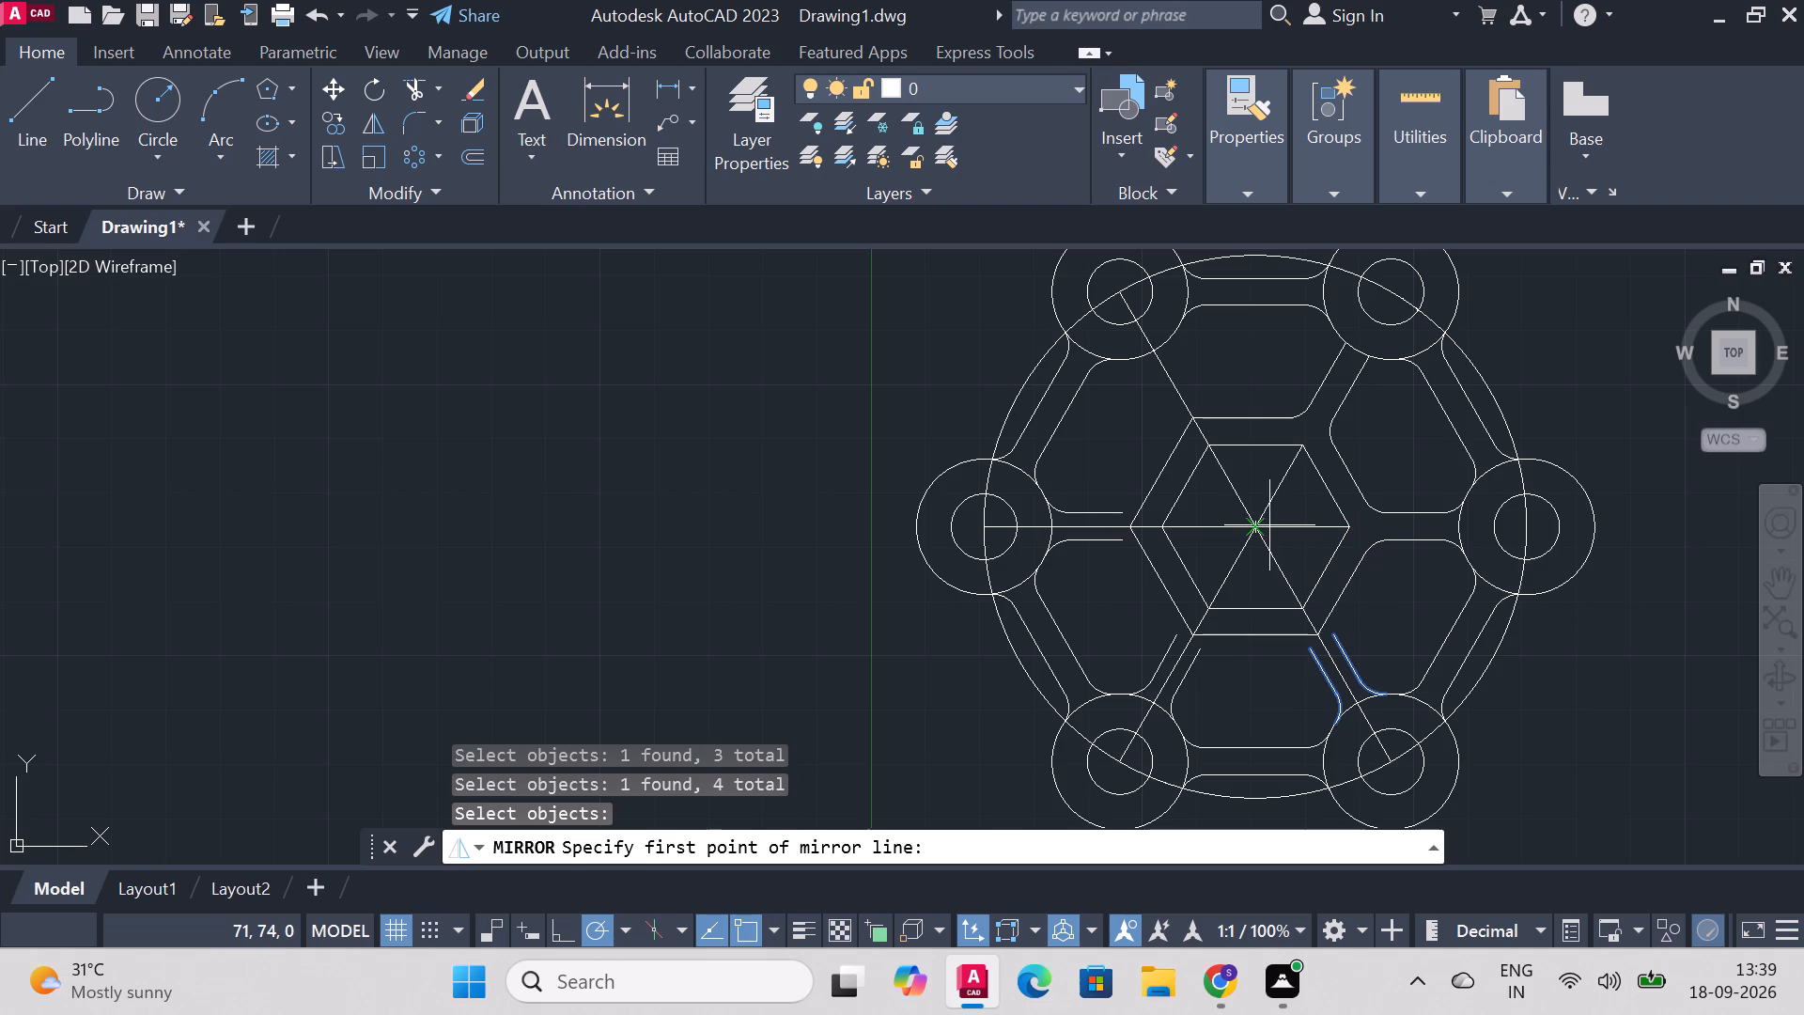
{"action": "left_click", "coordinate": [1264, 522]}
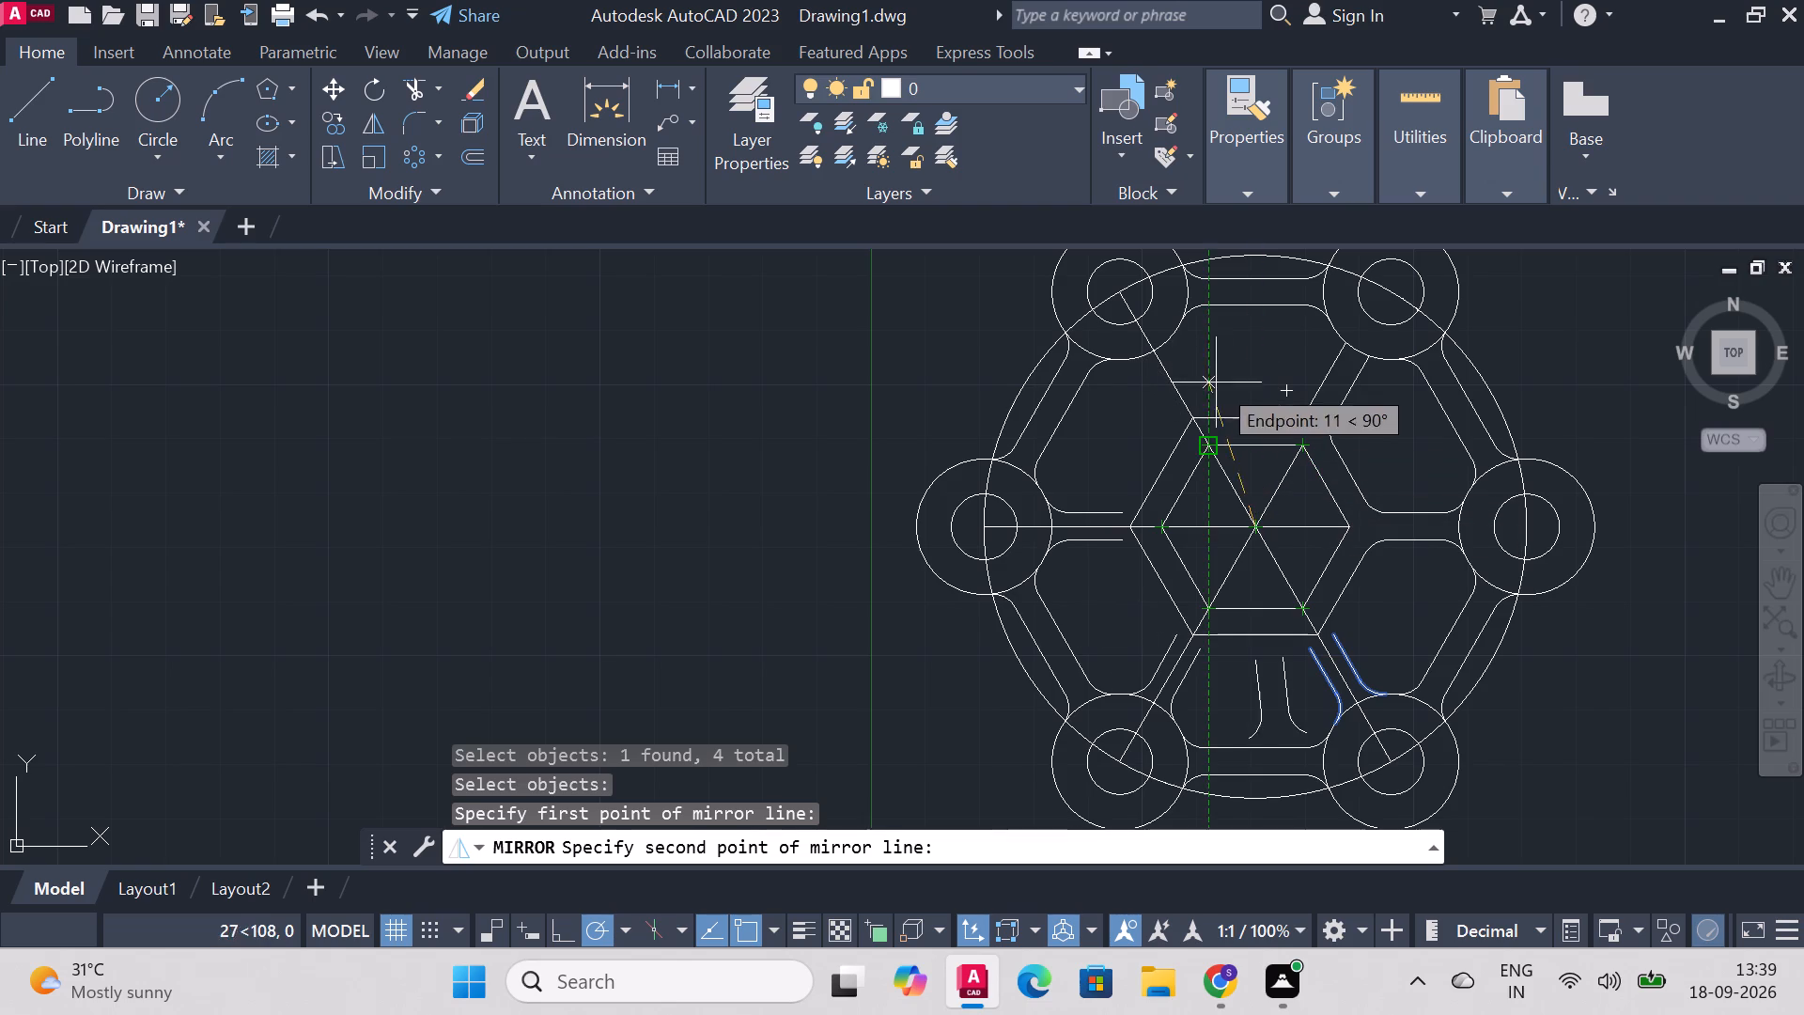
{"action": "scroll", "coordinate": [1212, 371], "scroll_direction": "up", "scroll_amount": 4}
{"action": "scroll", "coordinate": [1212, 371], "scroll_direction": "down", "scroll_amount": 3}
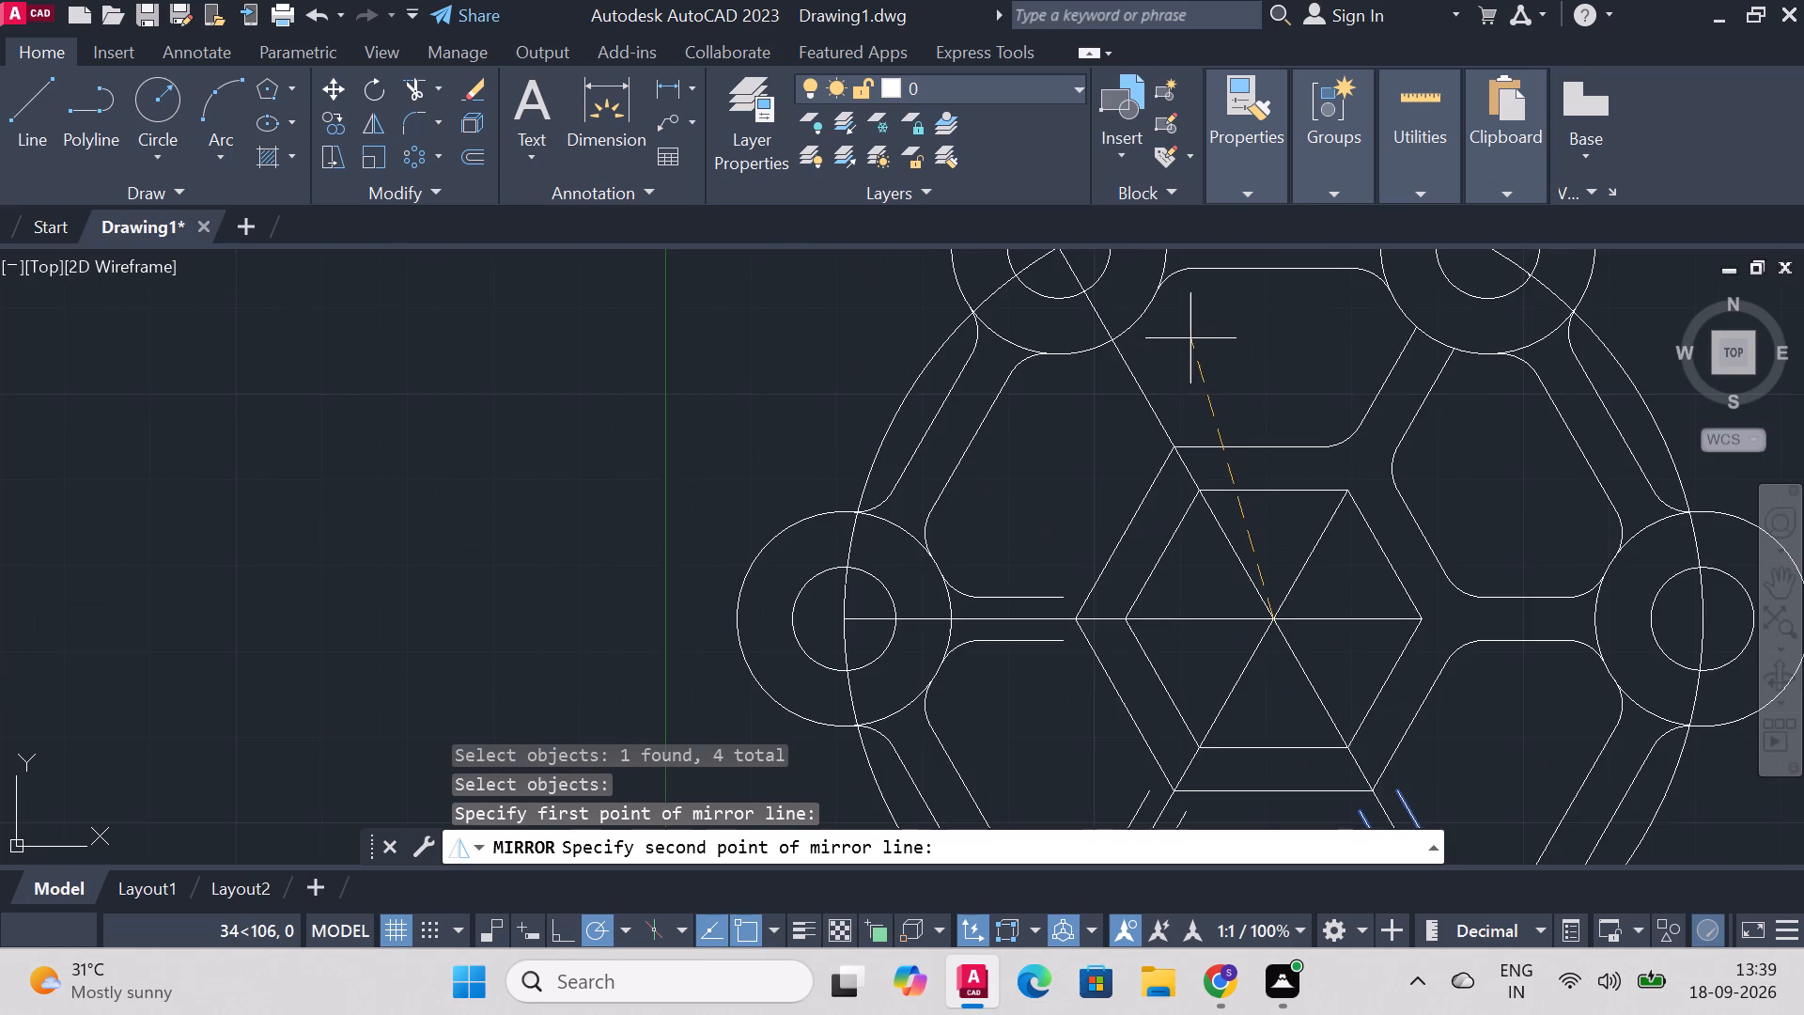
{"action": "scroll", "coordinate": [1190, 338], "scroll_direction": "up", "scroll_amount": 2}
{"action": "scroll", "coordinate": [1190, 338], "scroll_direction": "down", "scroll_amount": 2}
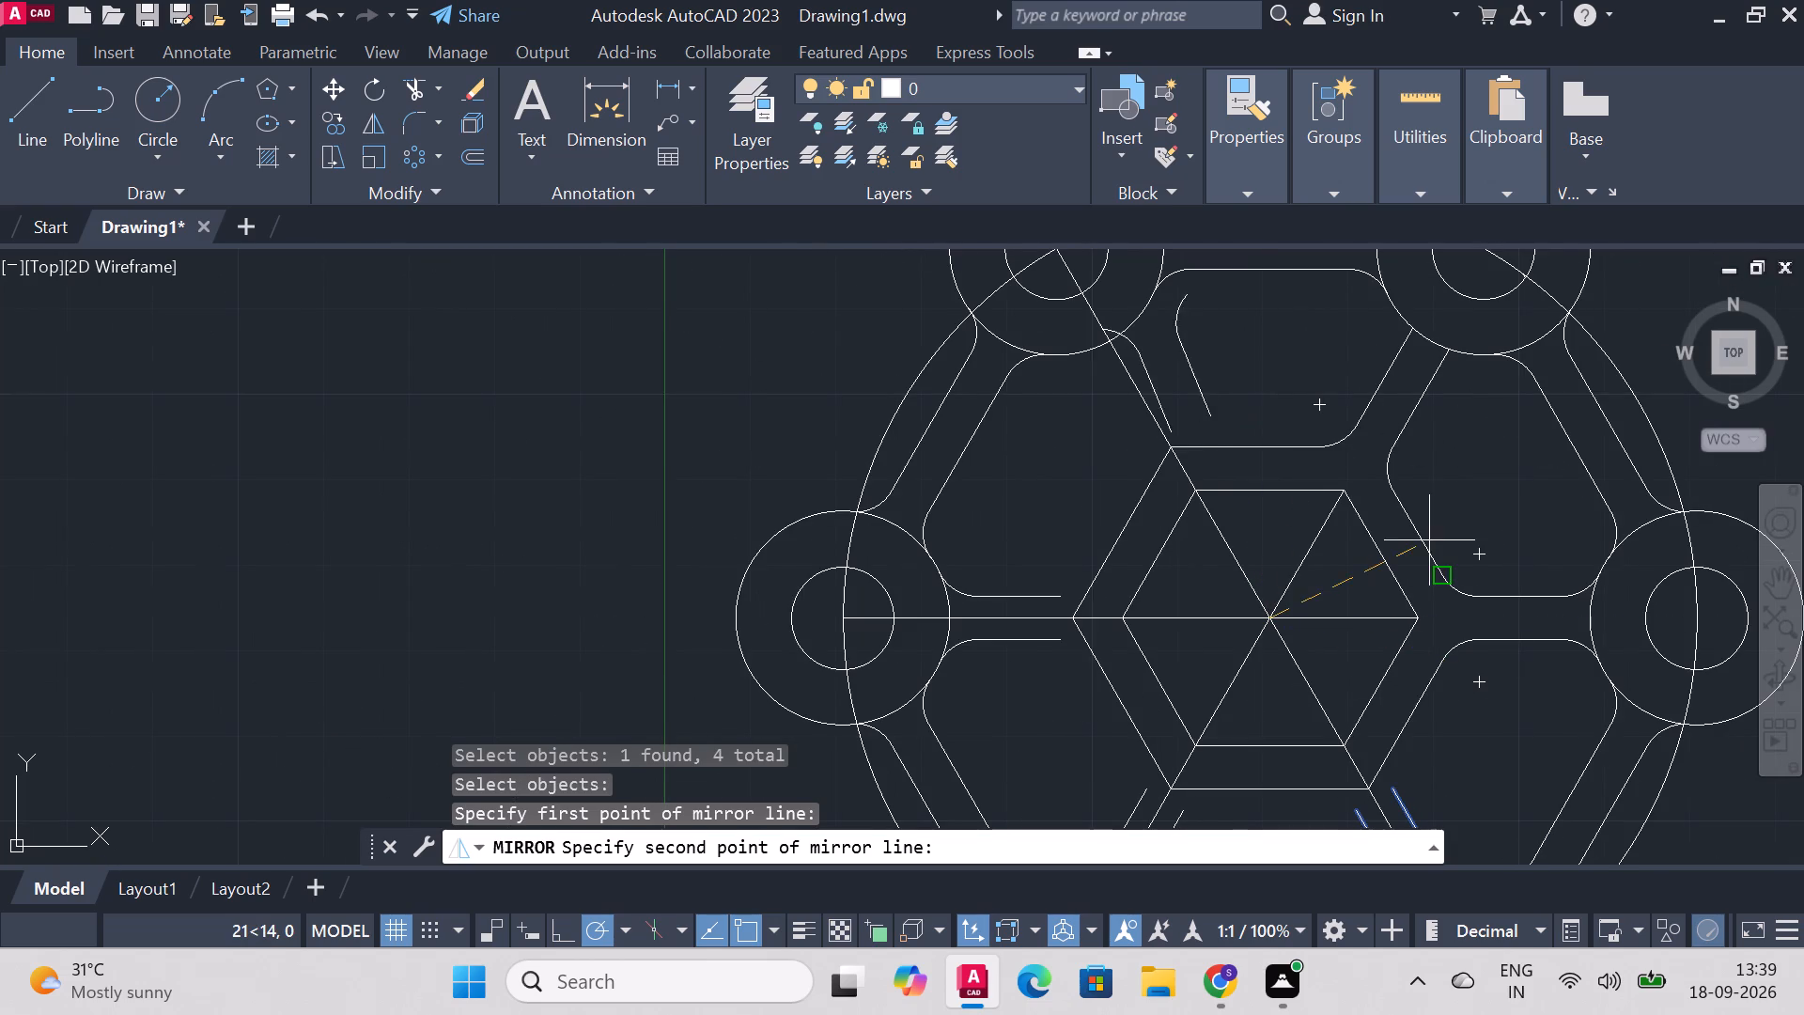
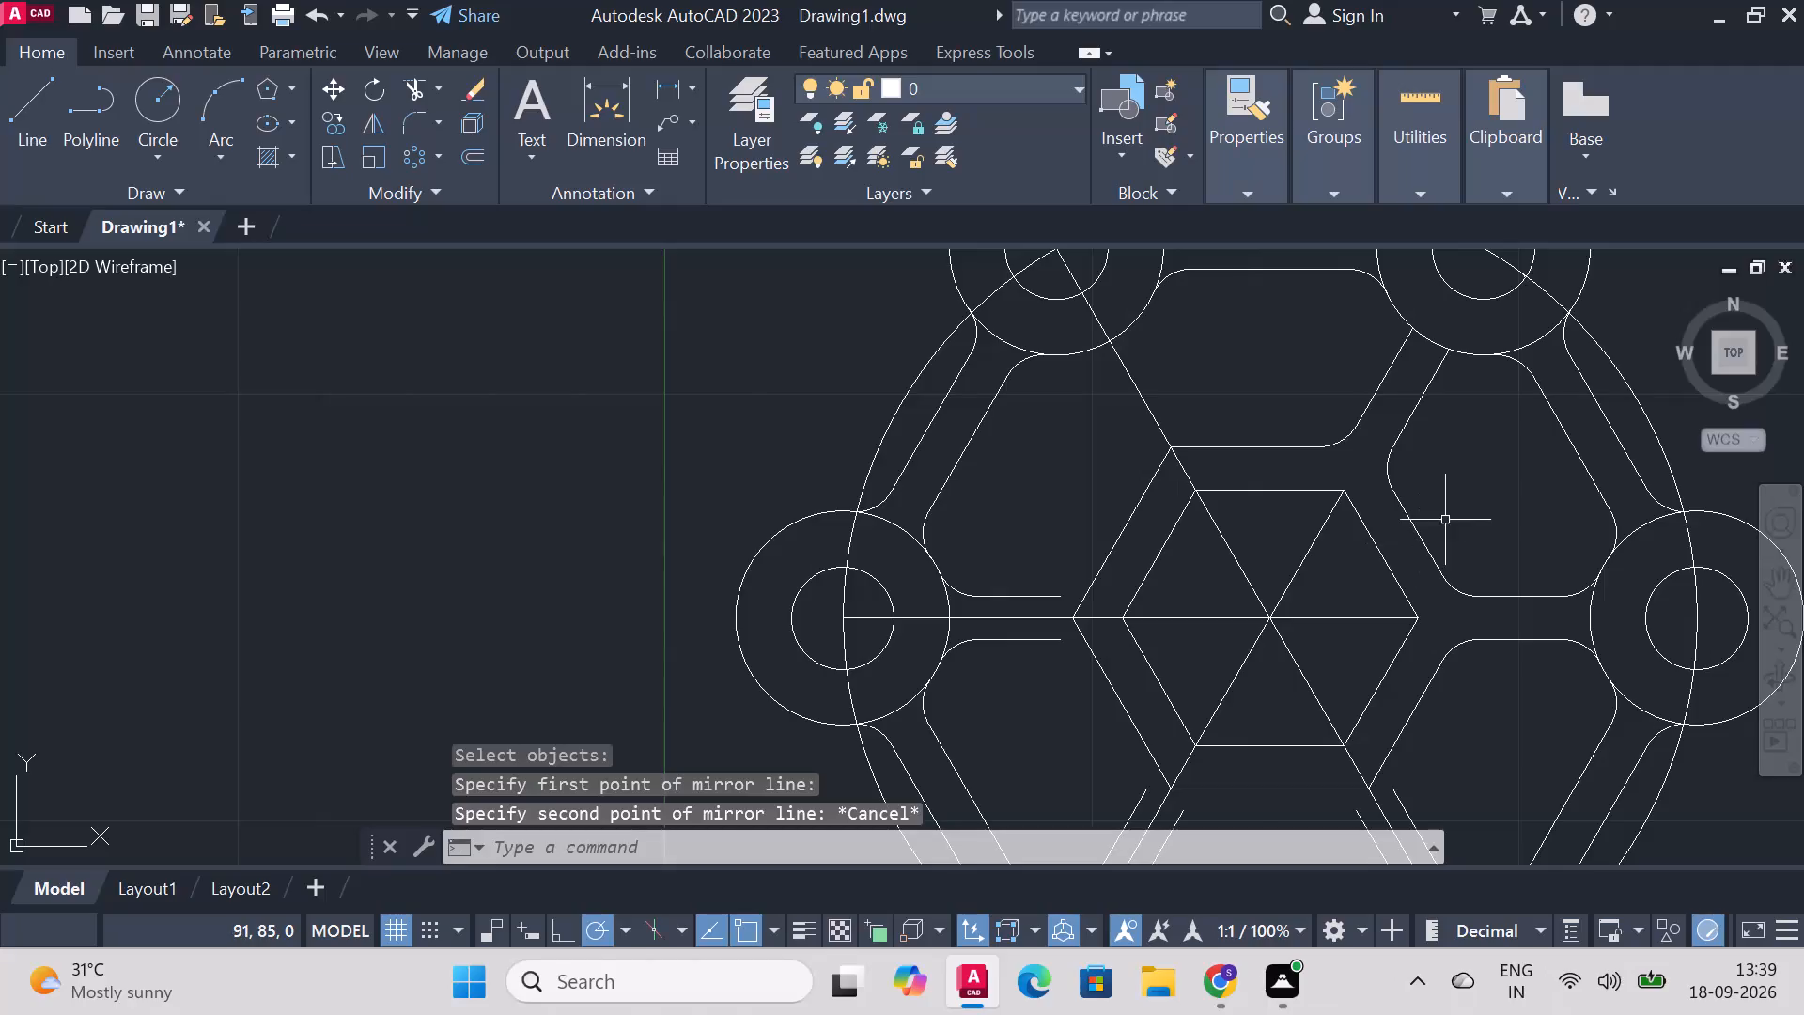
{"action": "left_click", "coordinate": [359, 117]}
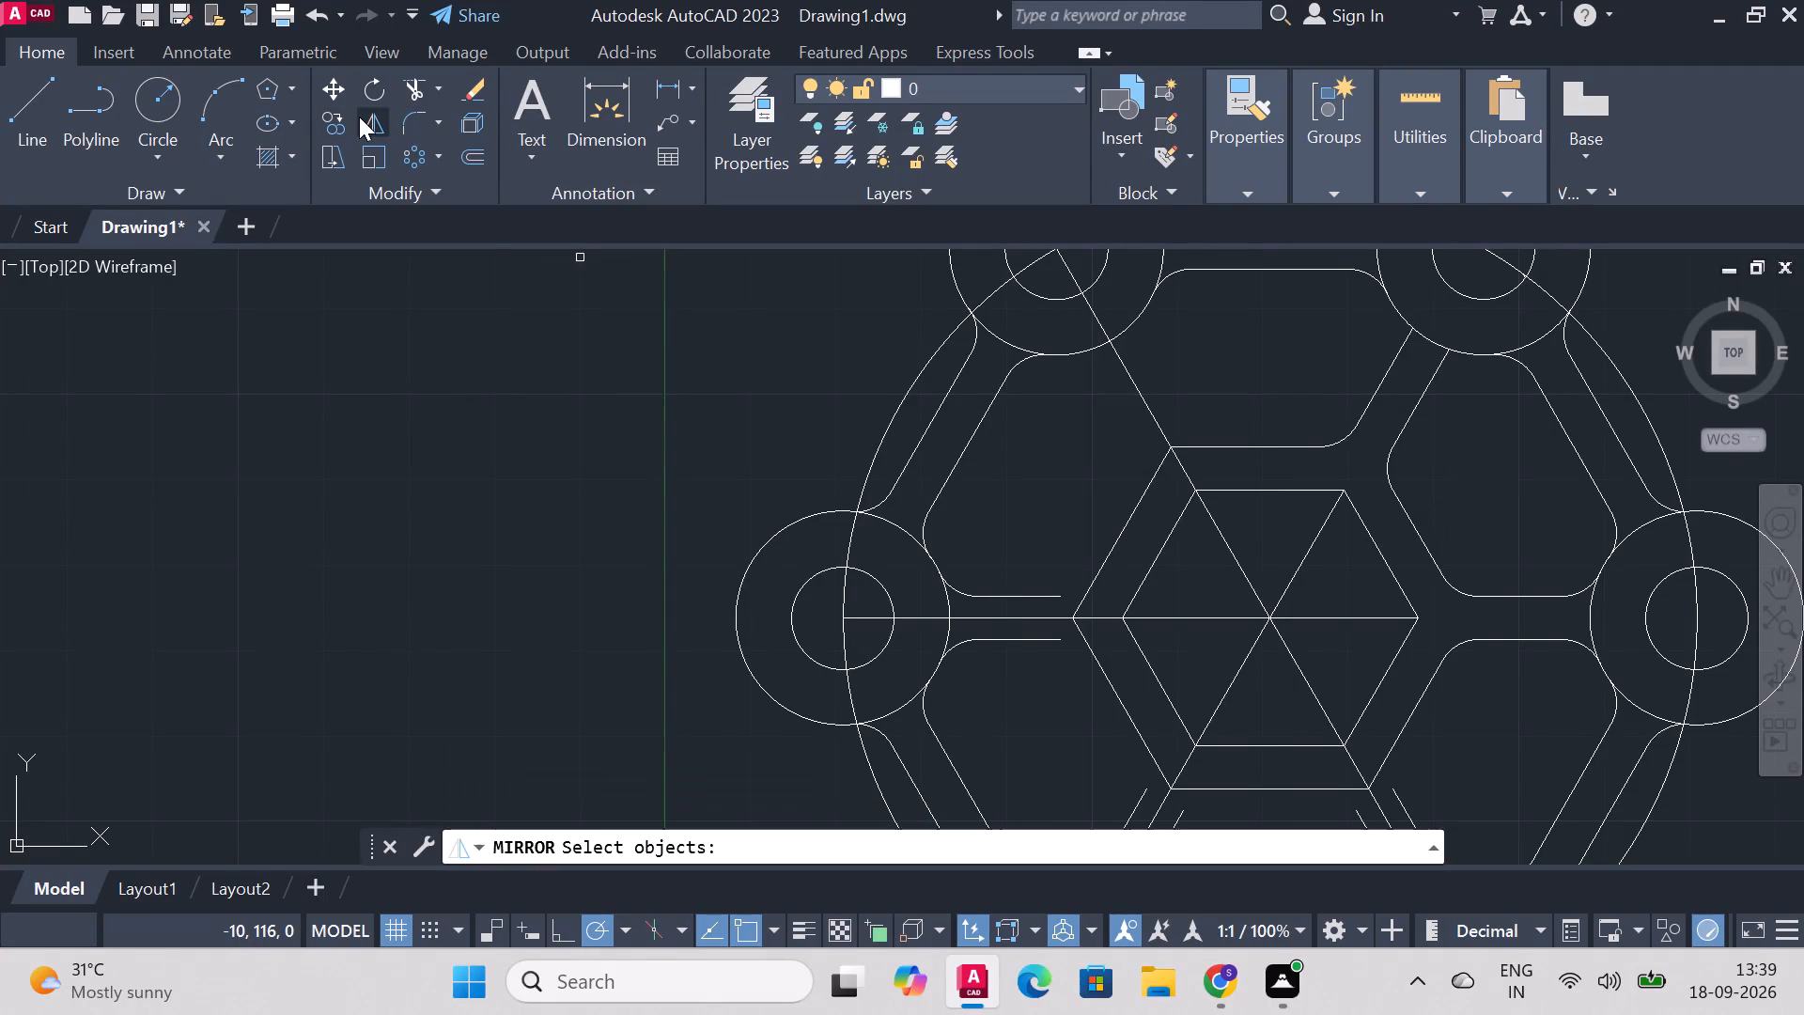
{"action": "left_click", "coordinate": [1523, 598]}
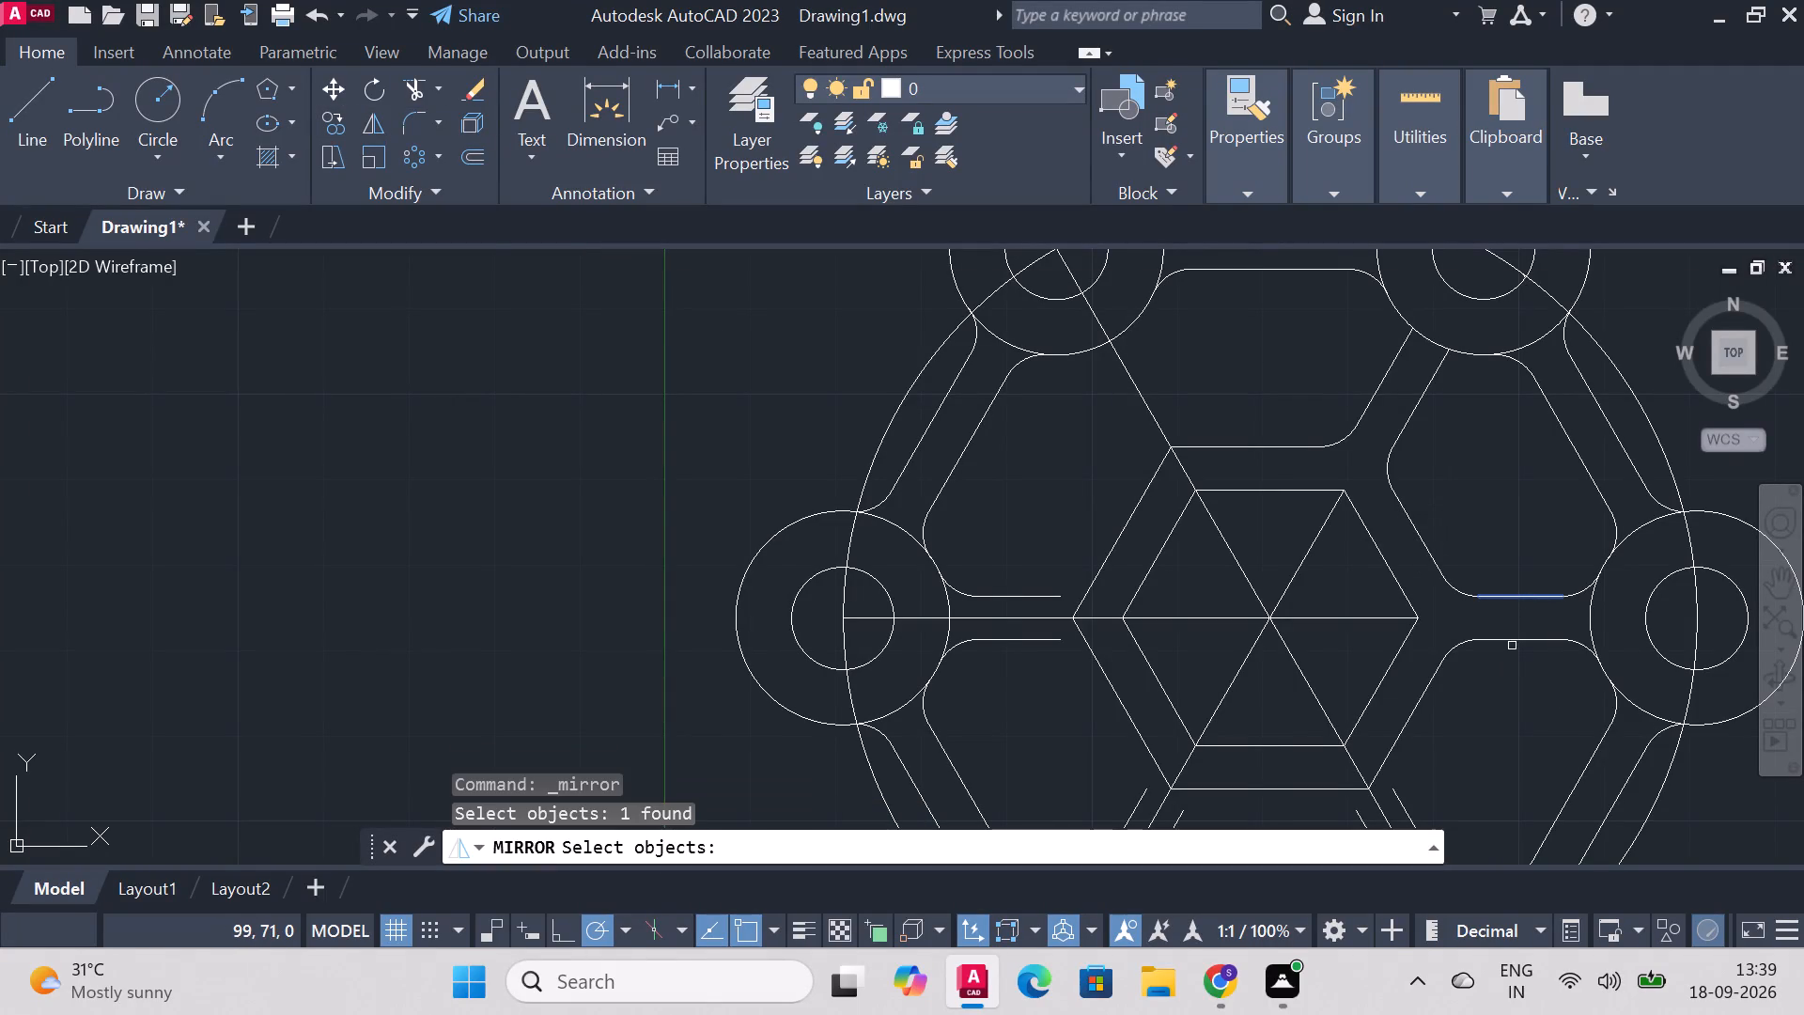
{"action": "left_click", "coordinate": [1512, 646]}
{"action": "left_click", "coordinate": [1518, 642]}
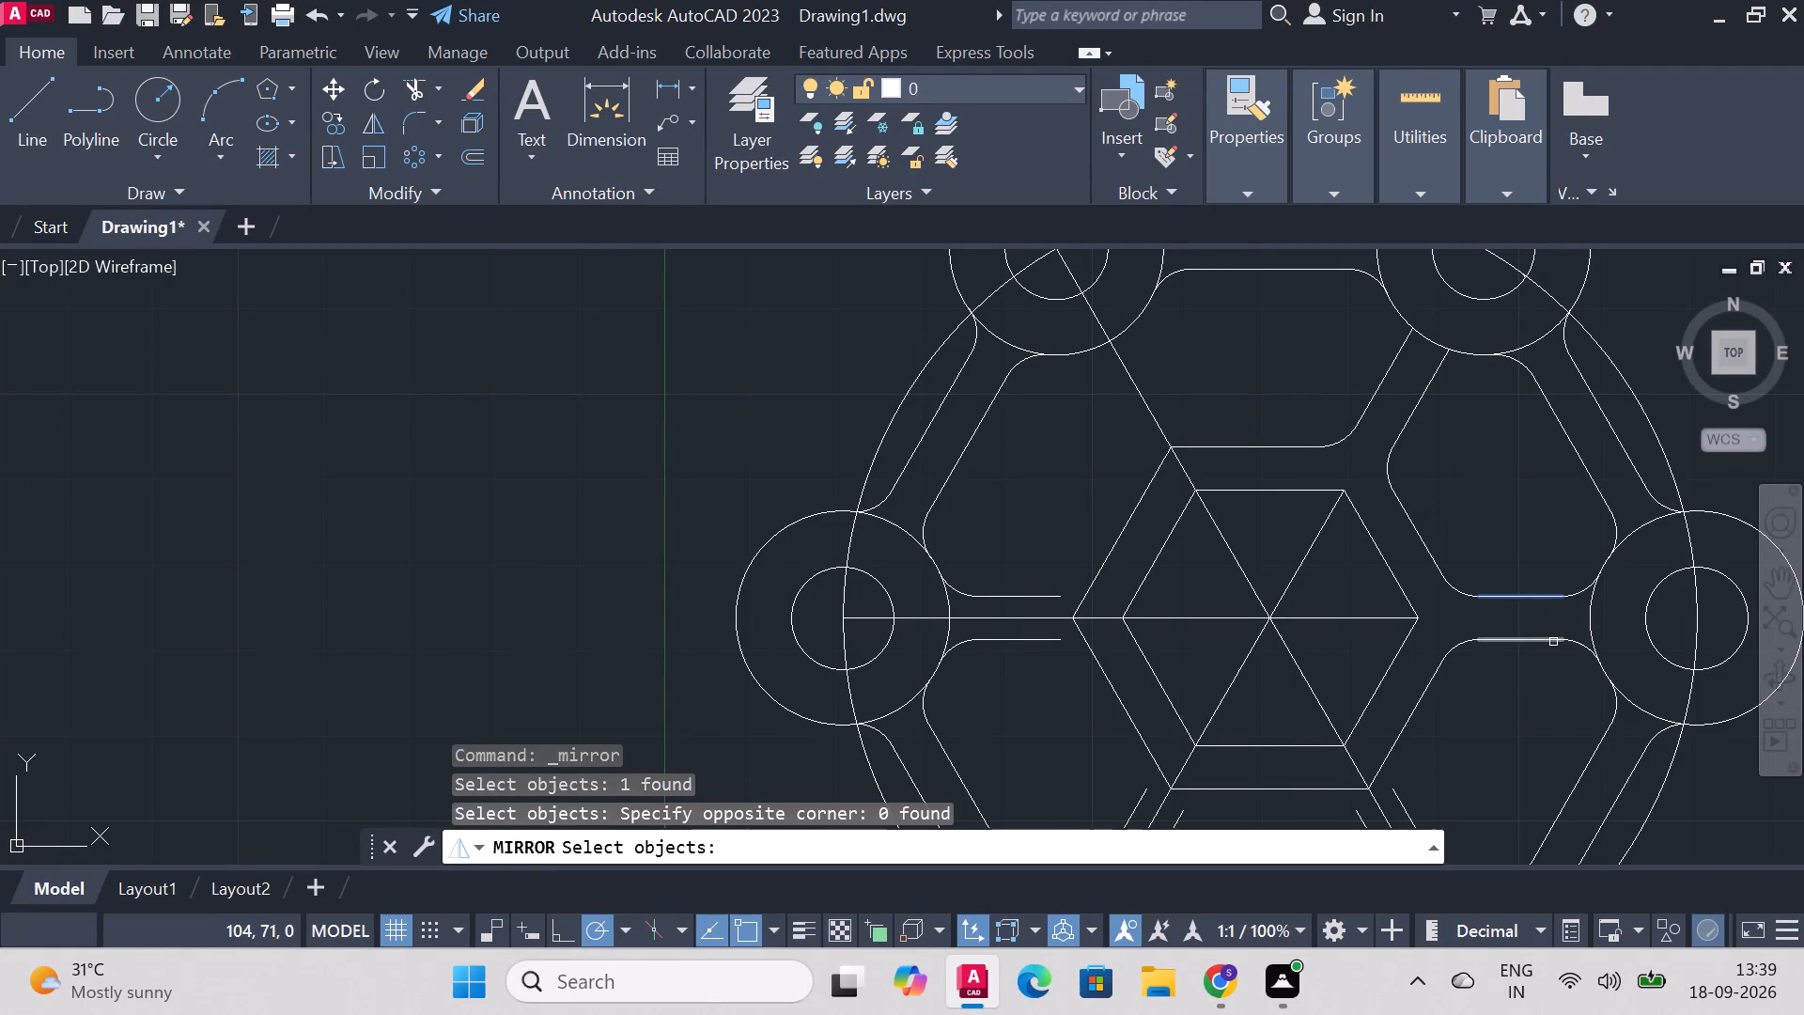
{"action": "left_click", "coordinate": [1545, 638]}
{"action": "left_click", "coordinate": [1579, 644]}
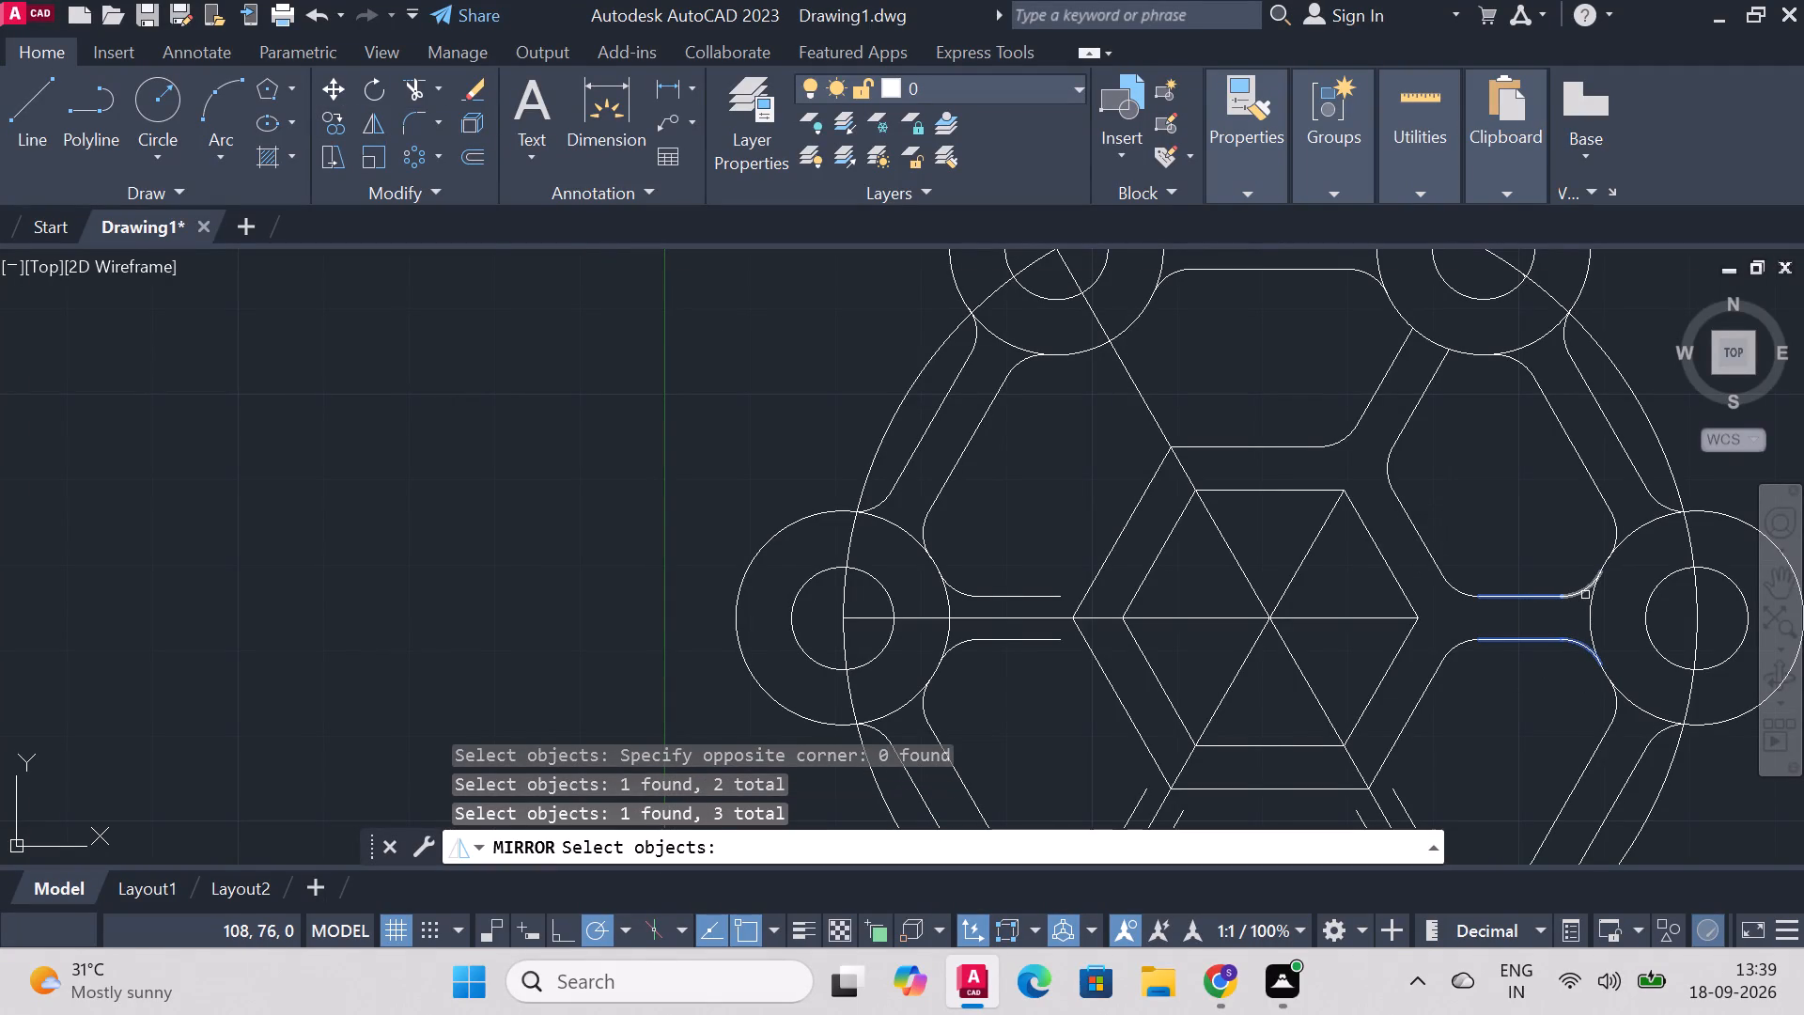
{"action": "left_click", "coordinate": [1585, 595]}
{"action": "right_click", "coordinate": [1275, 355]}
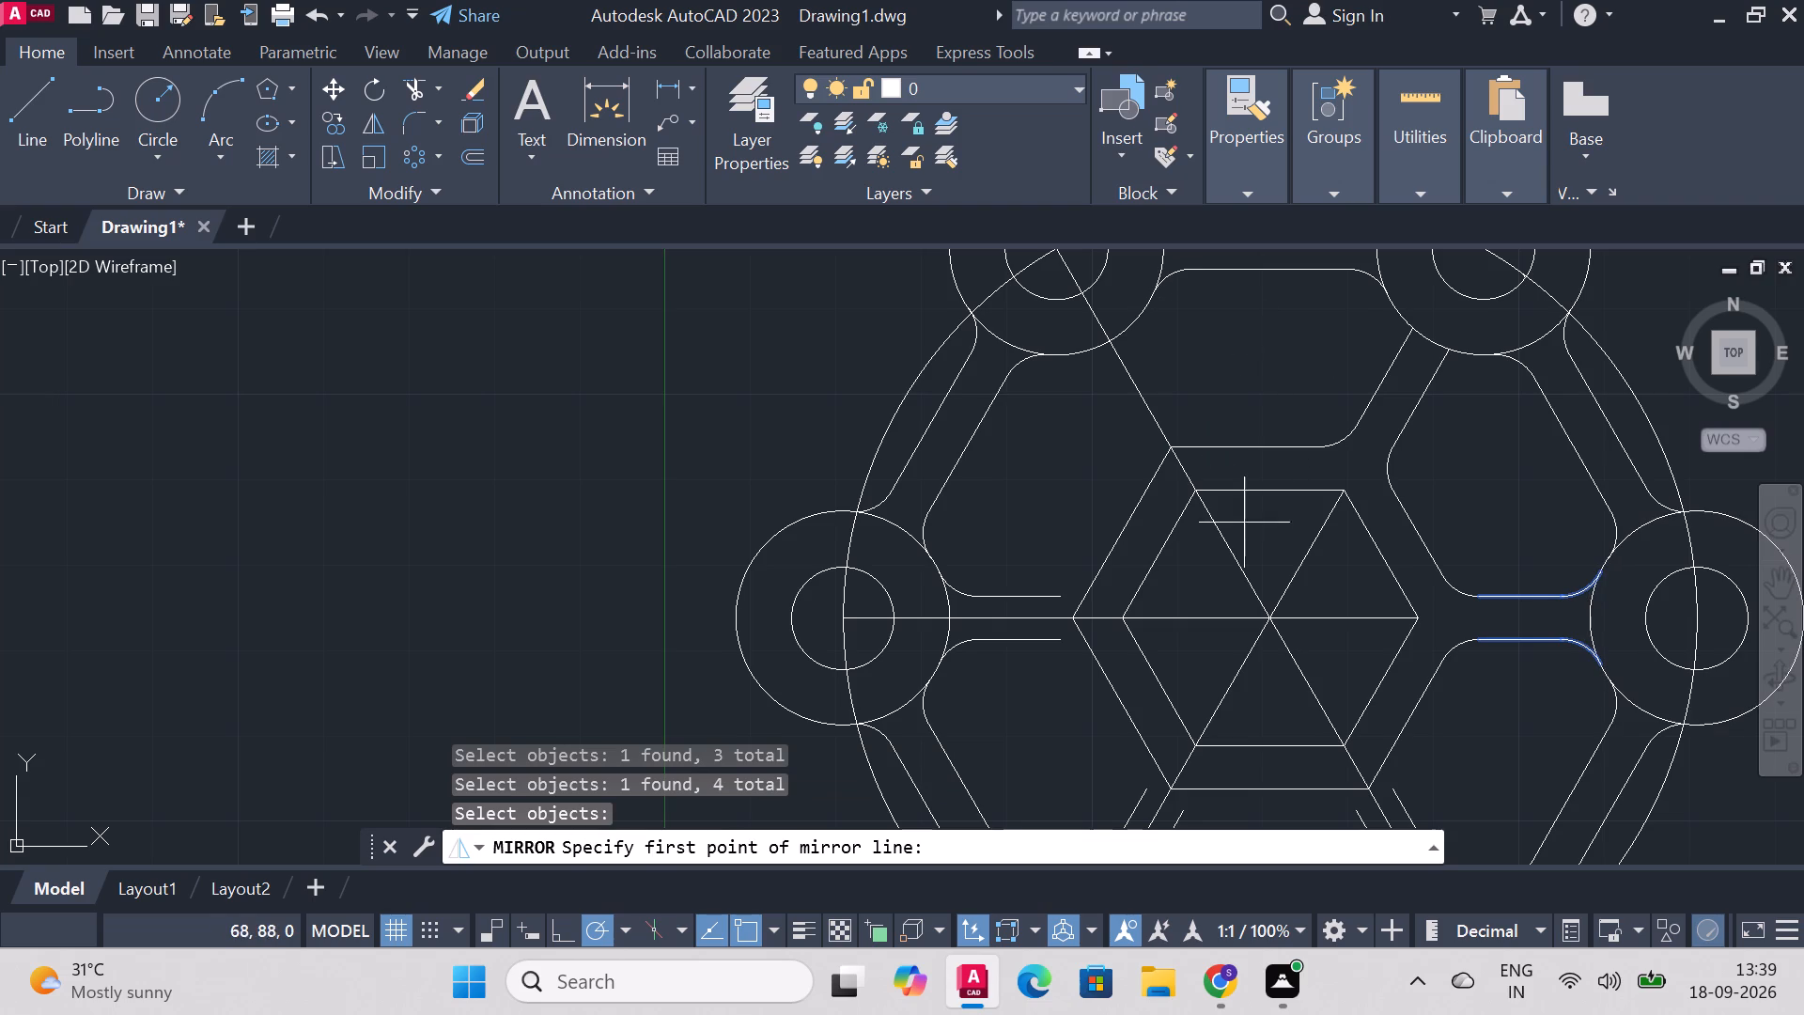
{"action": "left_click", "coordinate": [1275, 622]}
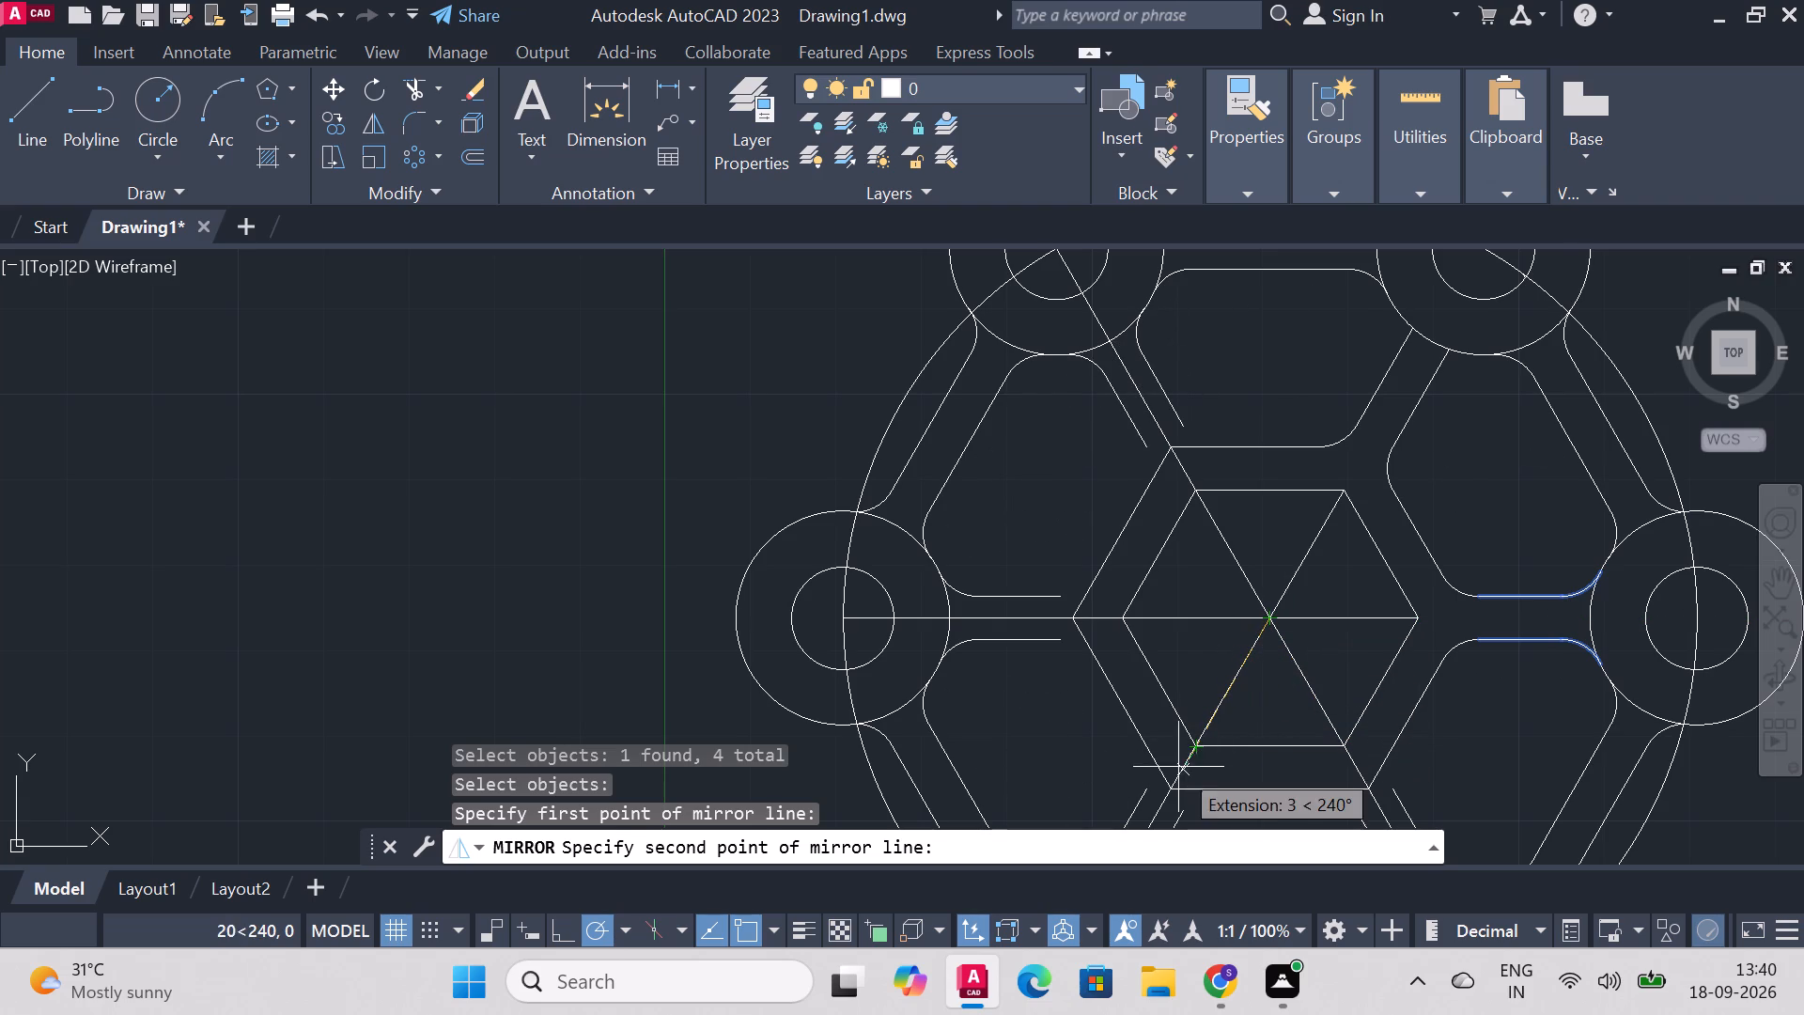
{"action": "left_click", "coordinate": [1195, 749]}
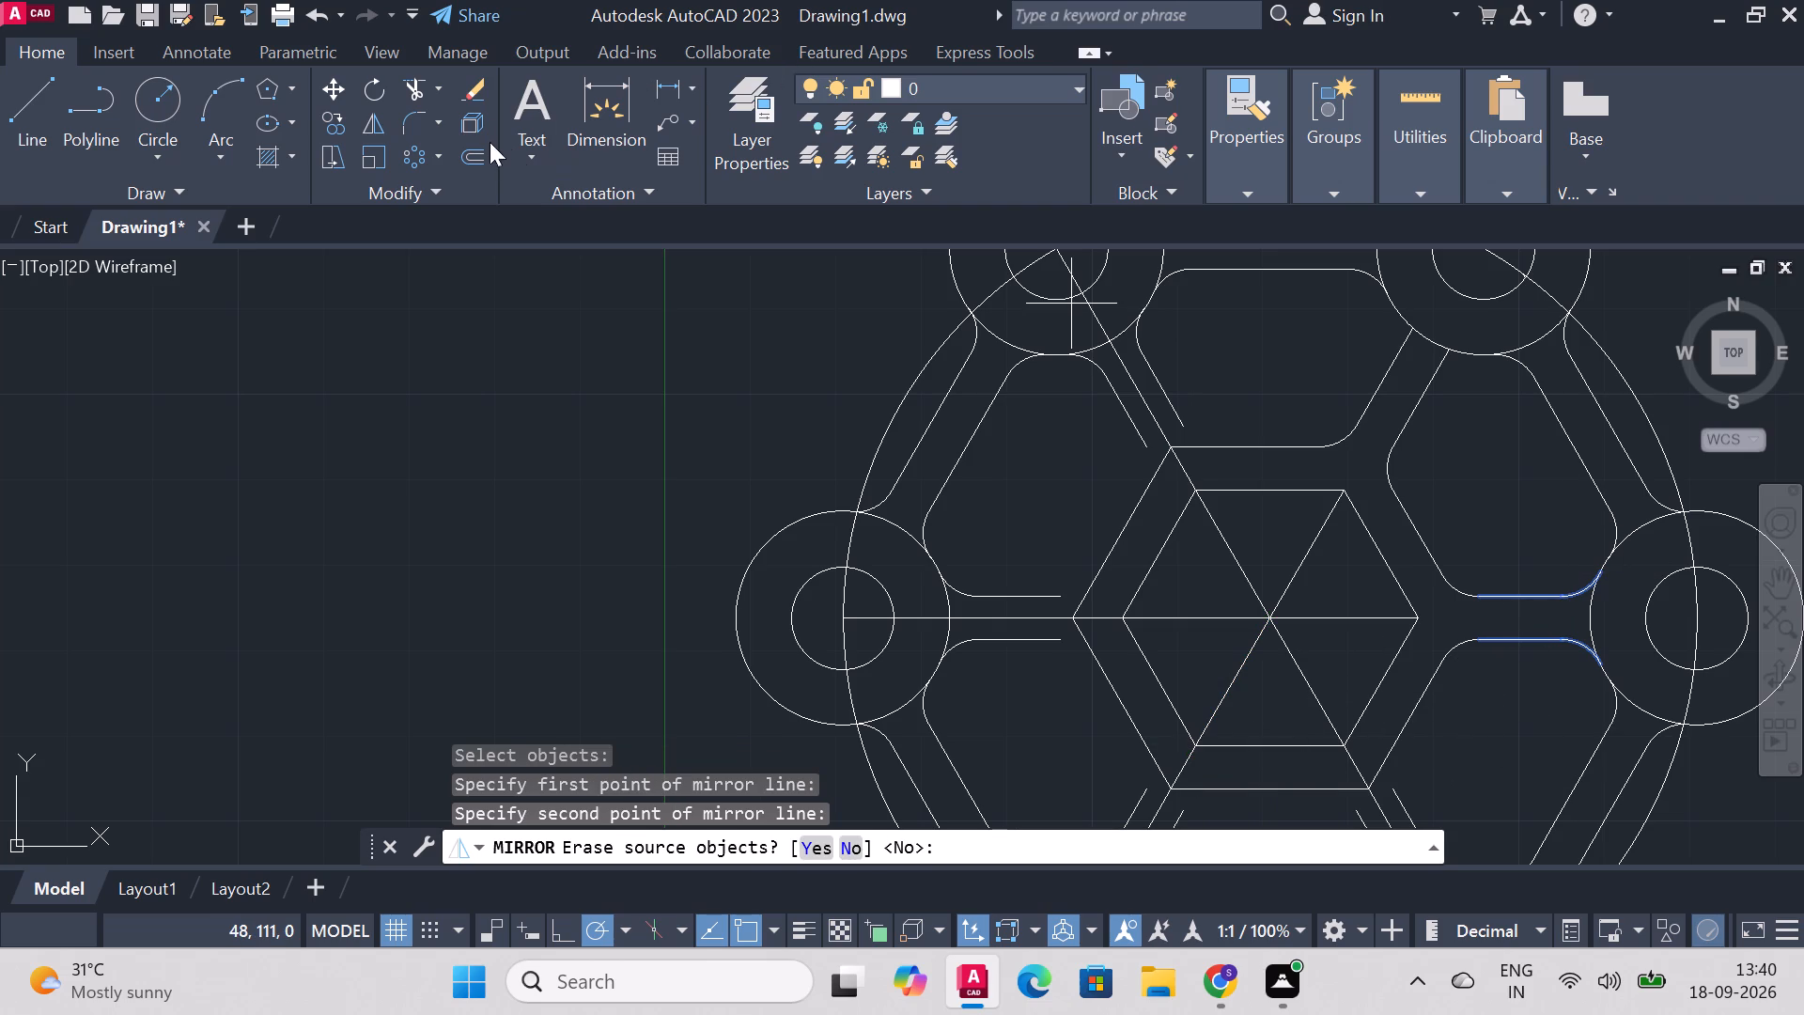
Mirror the two outer-hexagon profiles about the line from the centre through the inner hexagon's upper-left vertex, keeping the source objects.
{"action": "left_click", "coordinate": [383, 125]}
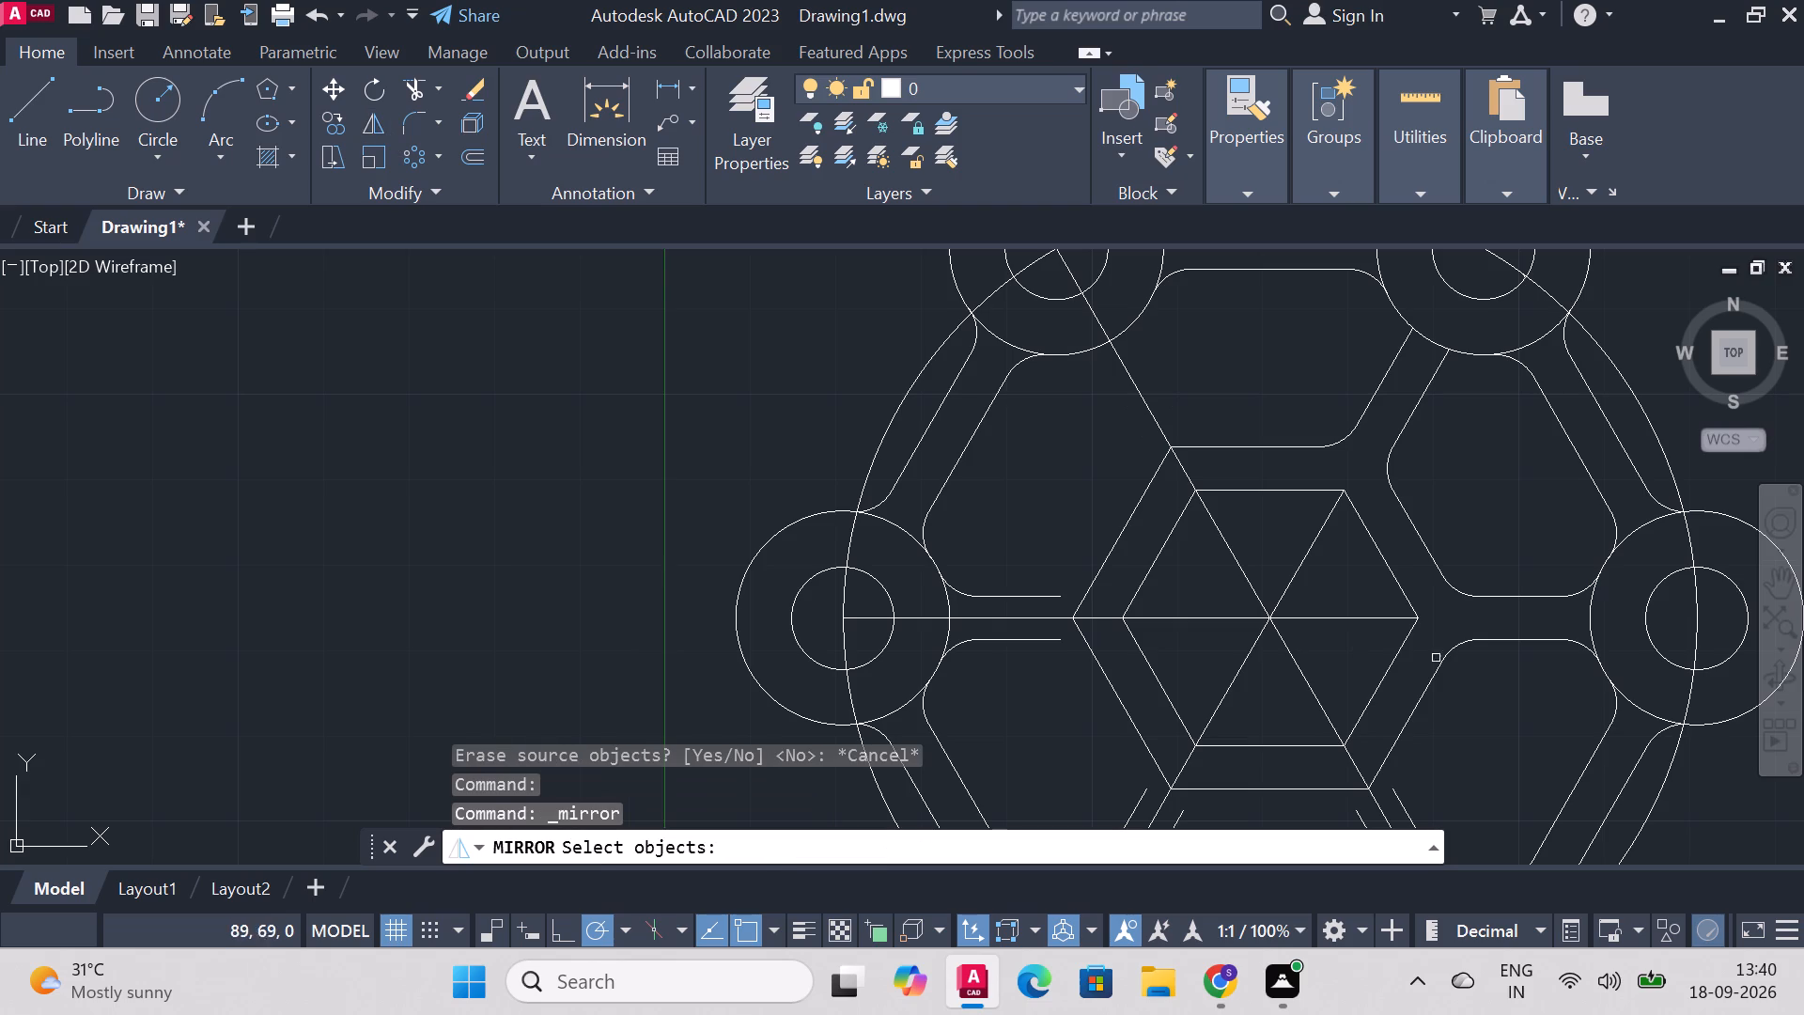
{"action": "left_click", "coordinate": [1460, 646]}
{"action": "left_click", "coordinate": [1454, 590]}
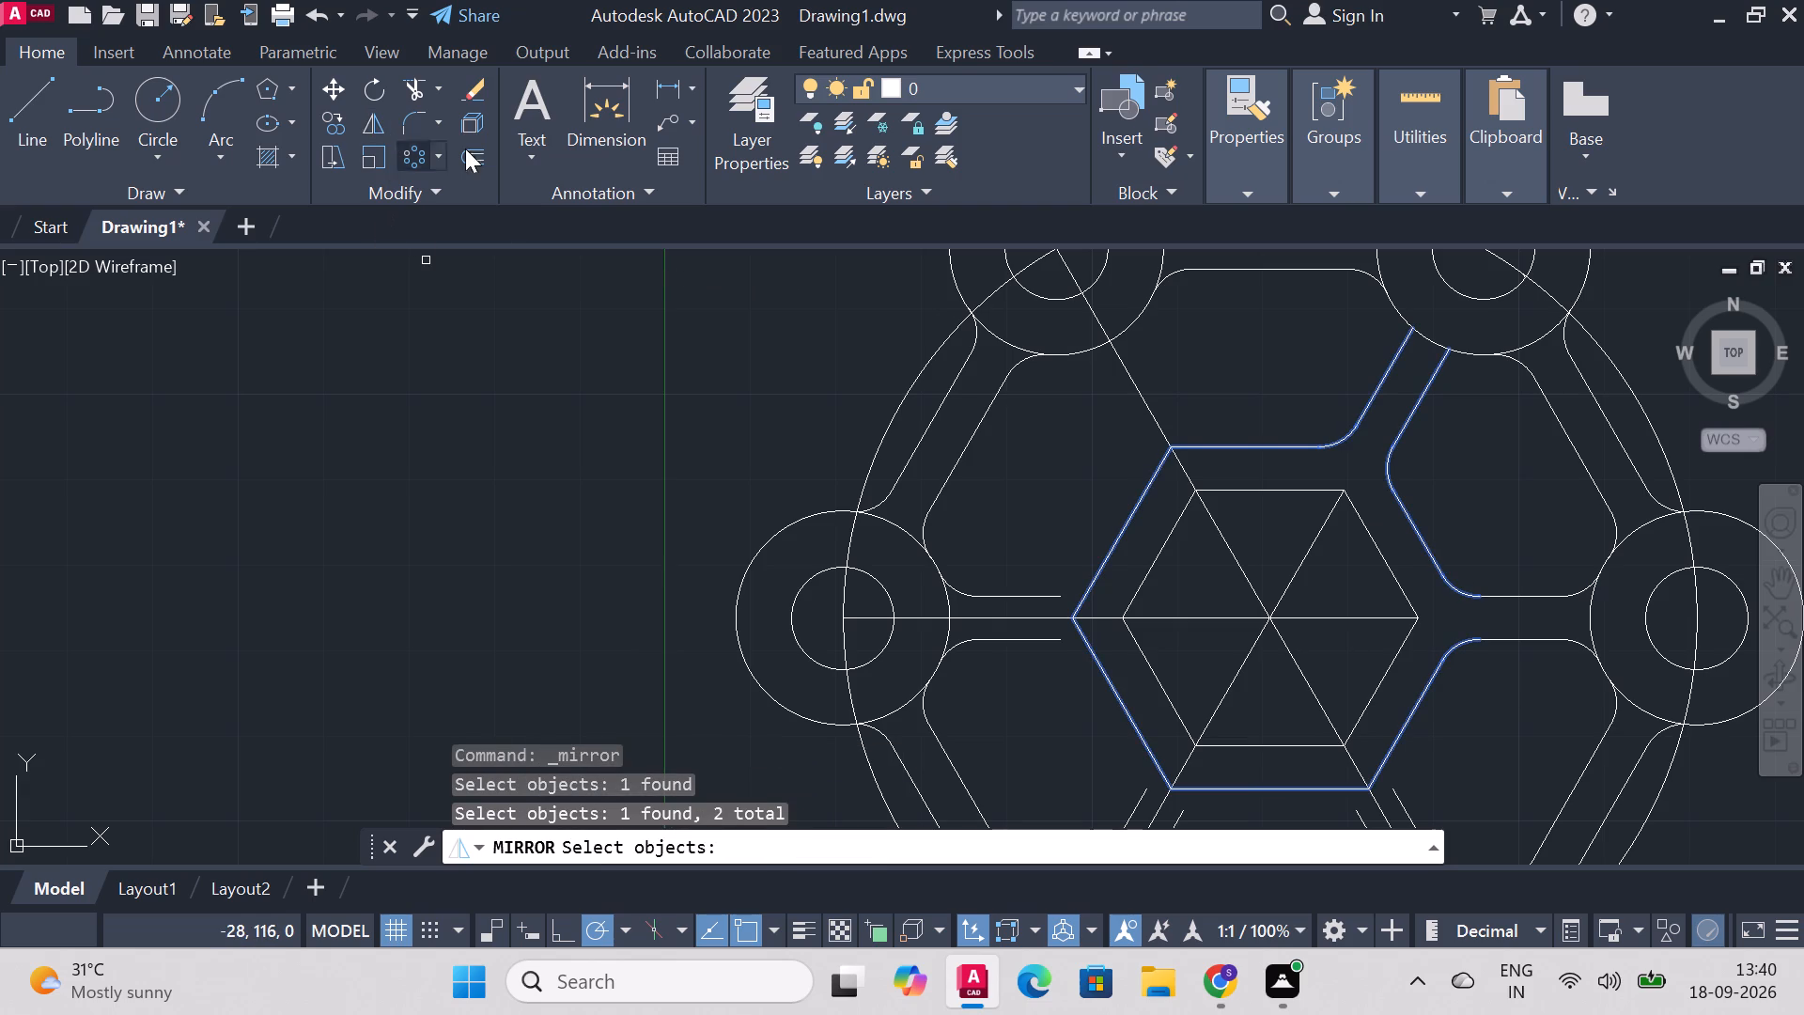
{"action": "right_click", "coordinate": [558, 354]}
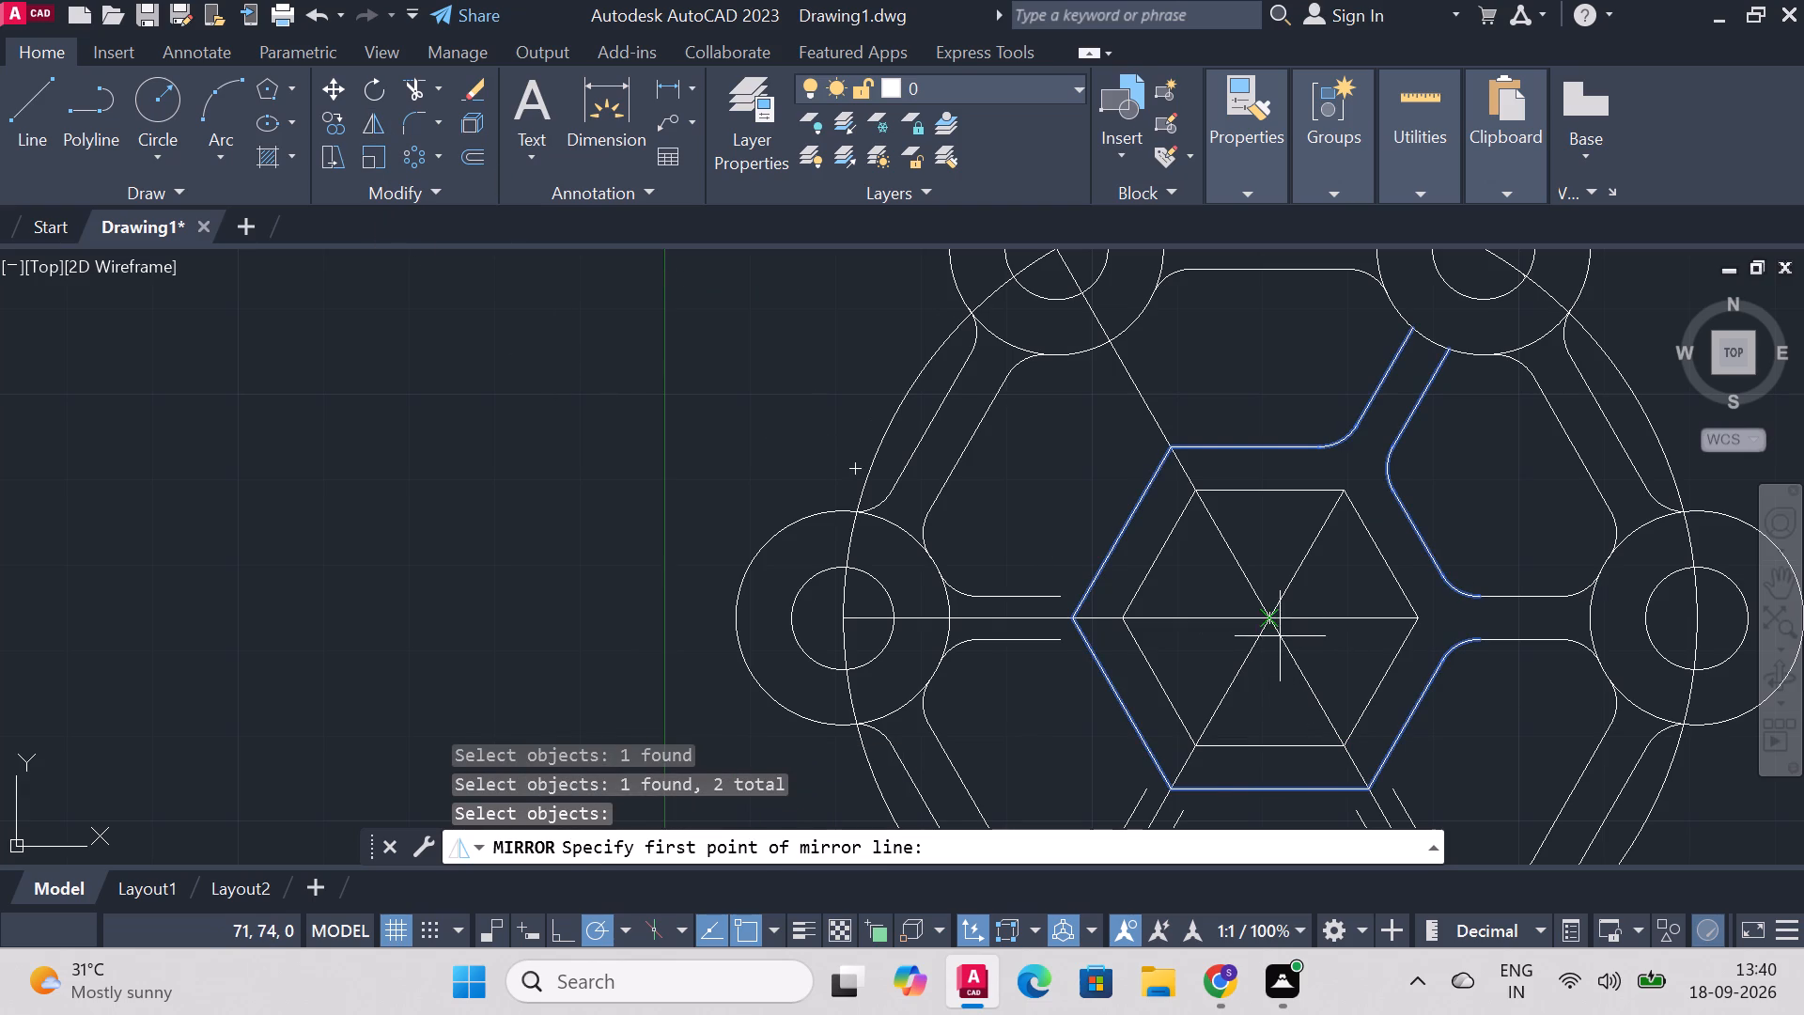
{"action": "left_click", "coordinate": [1274, 622]}
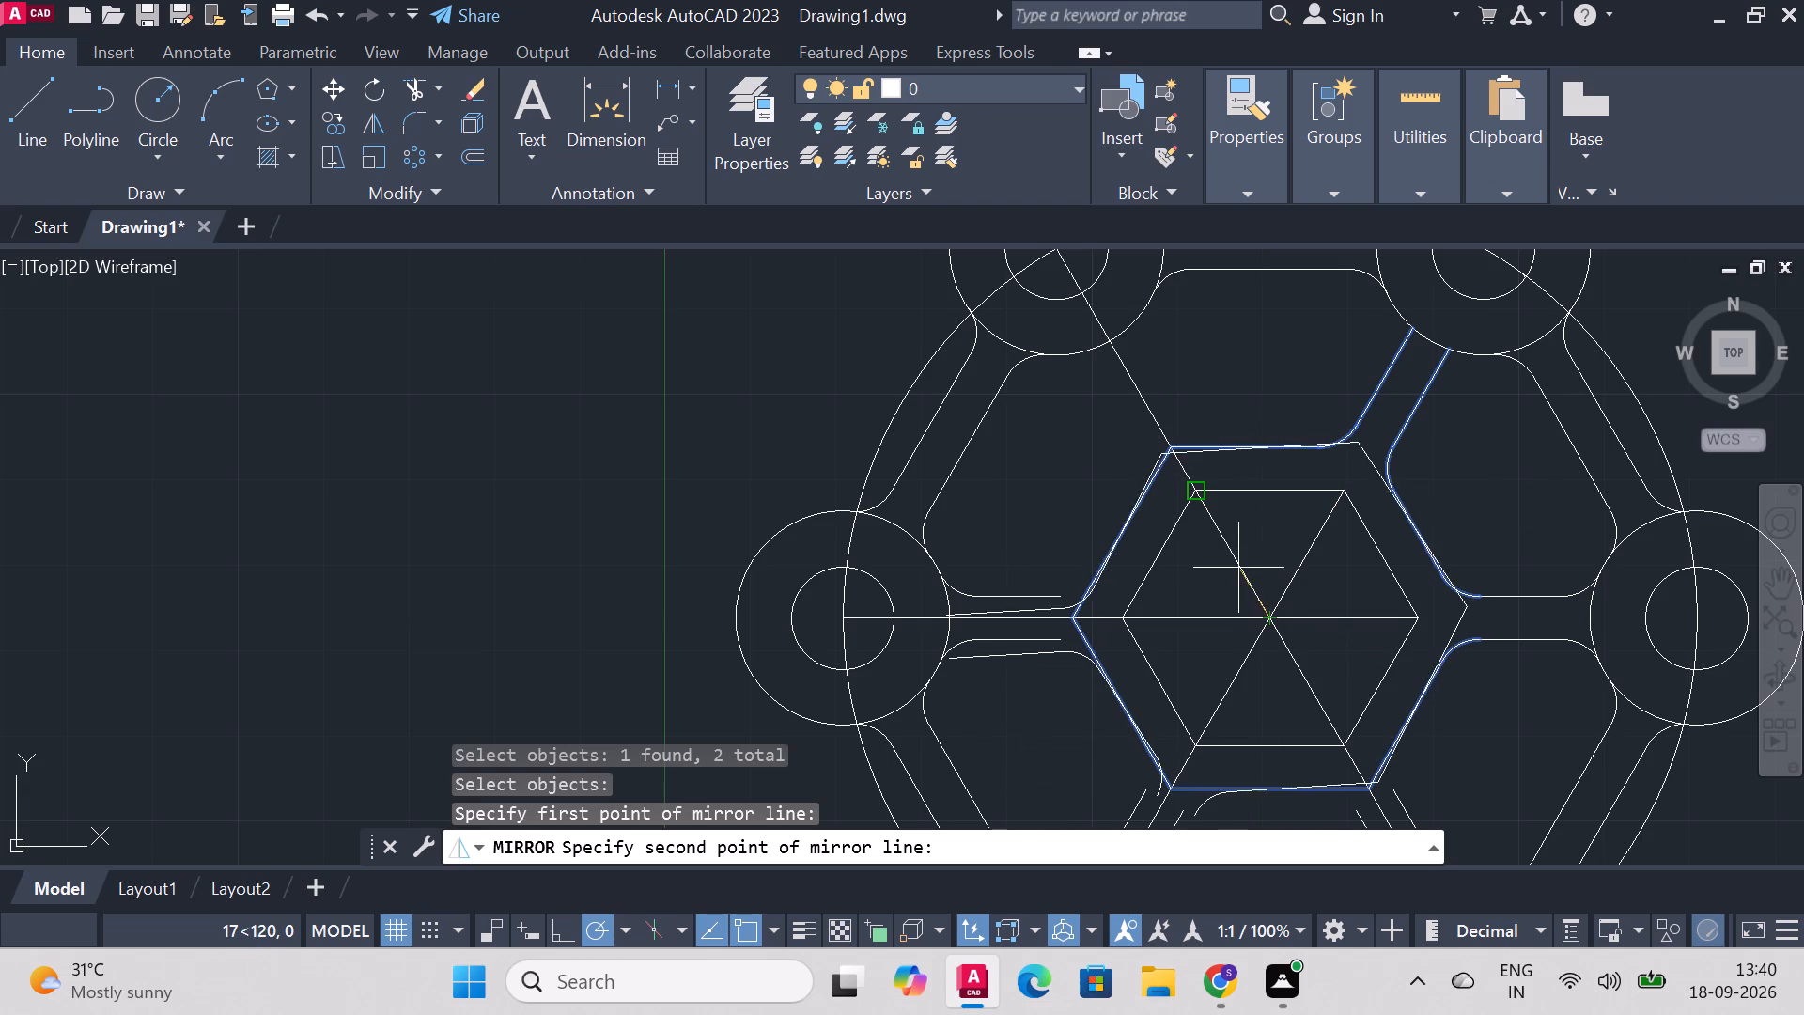
{"action": "left_click", "coordinate": [1200, 494]}
{"action": "right_click", "coordinate": [469, 449]}
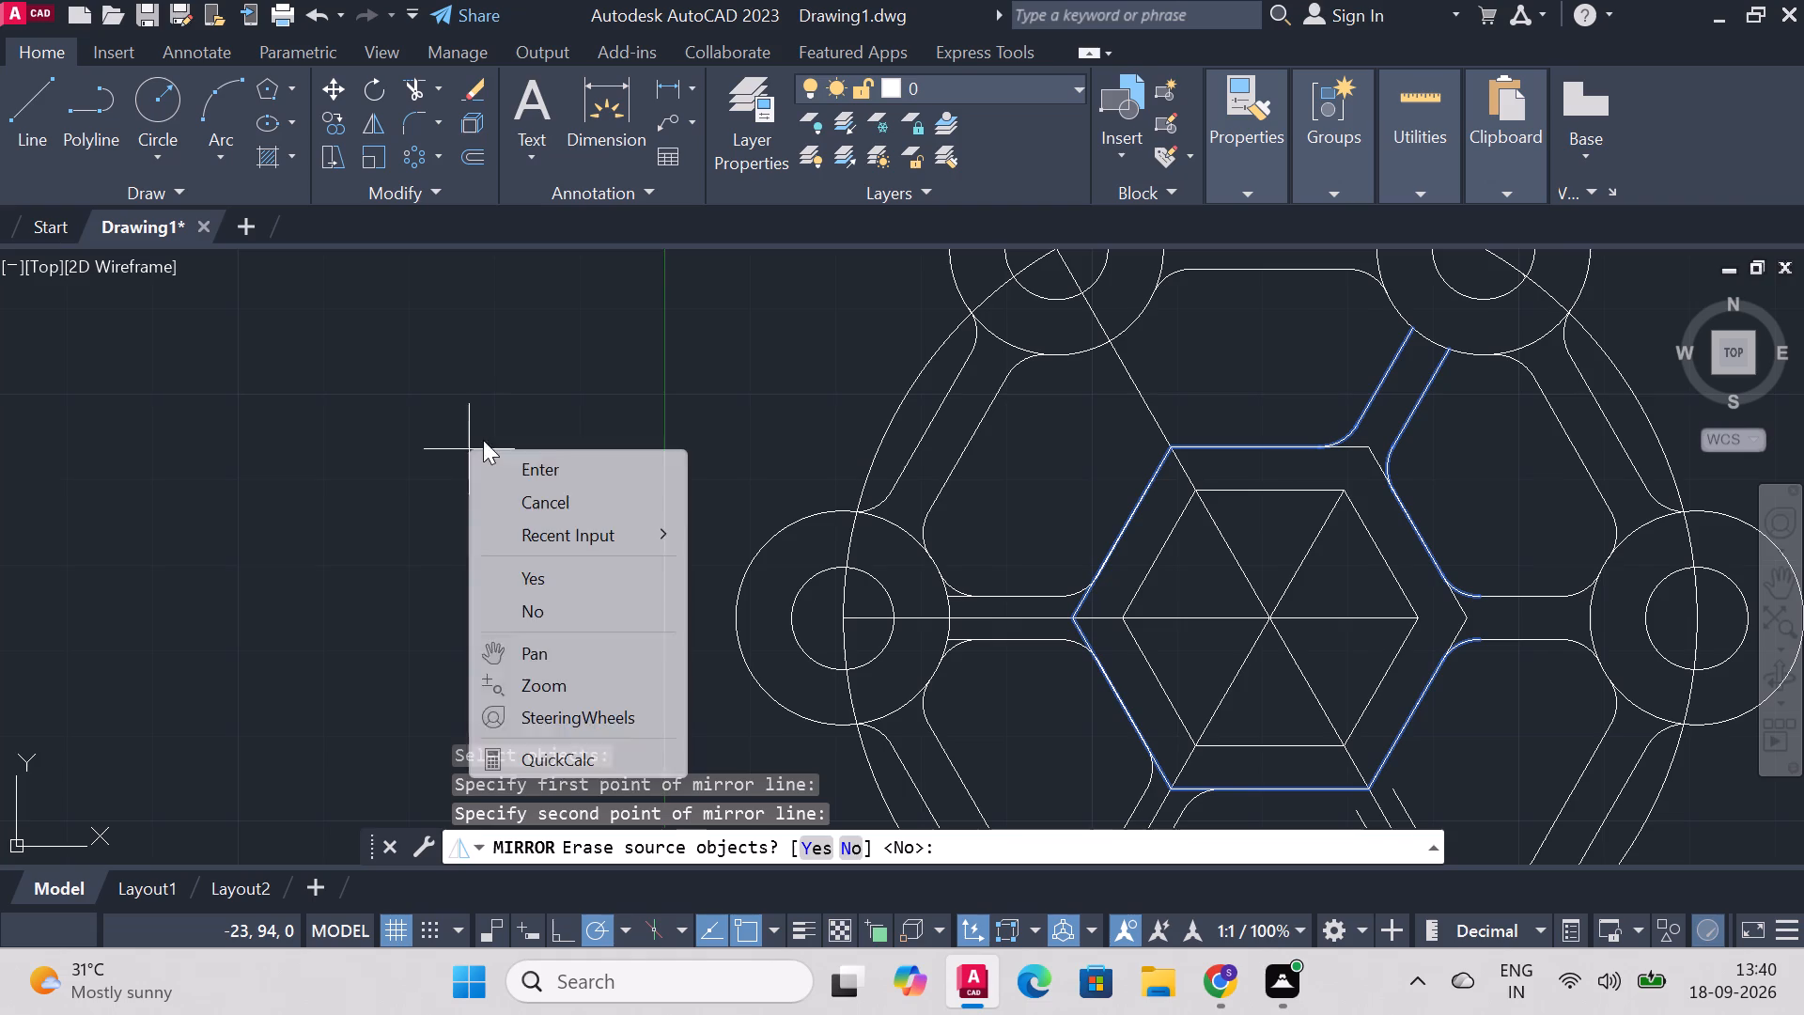
{"action": "left_click", "coordinate": [563, 461]}
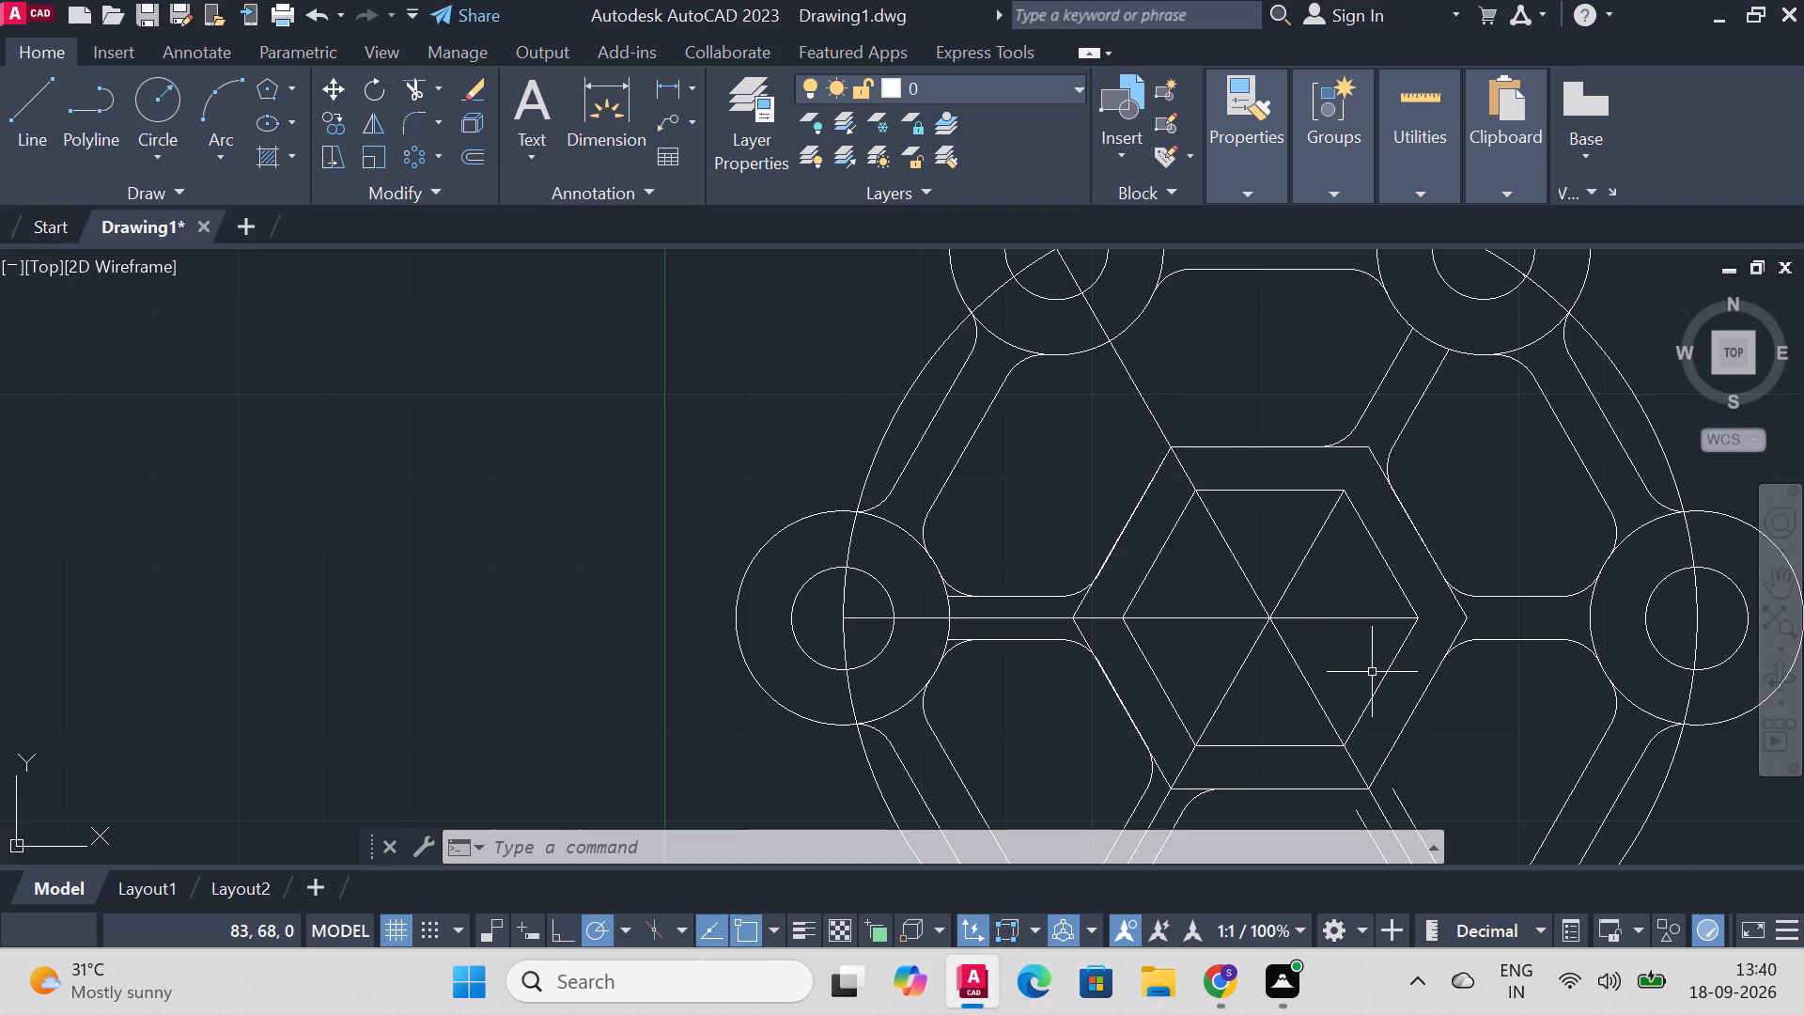
Fillet the two lower-right spoke lines with the adjacent bottom and lower-right edges of the outer hexagon.
{"action": "scroll", "coordinate": [1390, 670], "scroll_direction": "down", "scroll_amount": 2}
{"action": "scroll", "coordinate": [1461, 714], "scroll_direction": "up", "scroll_amount": 2}
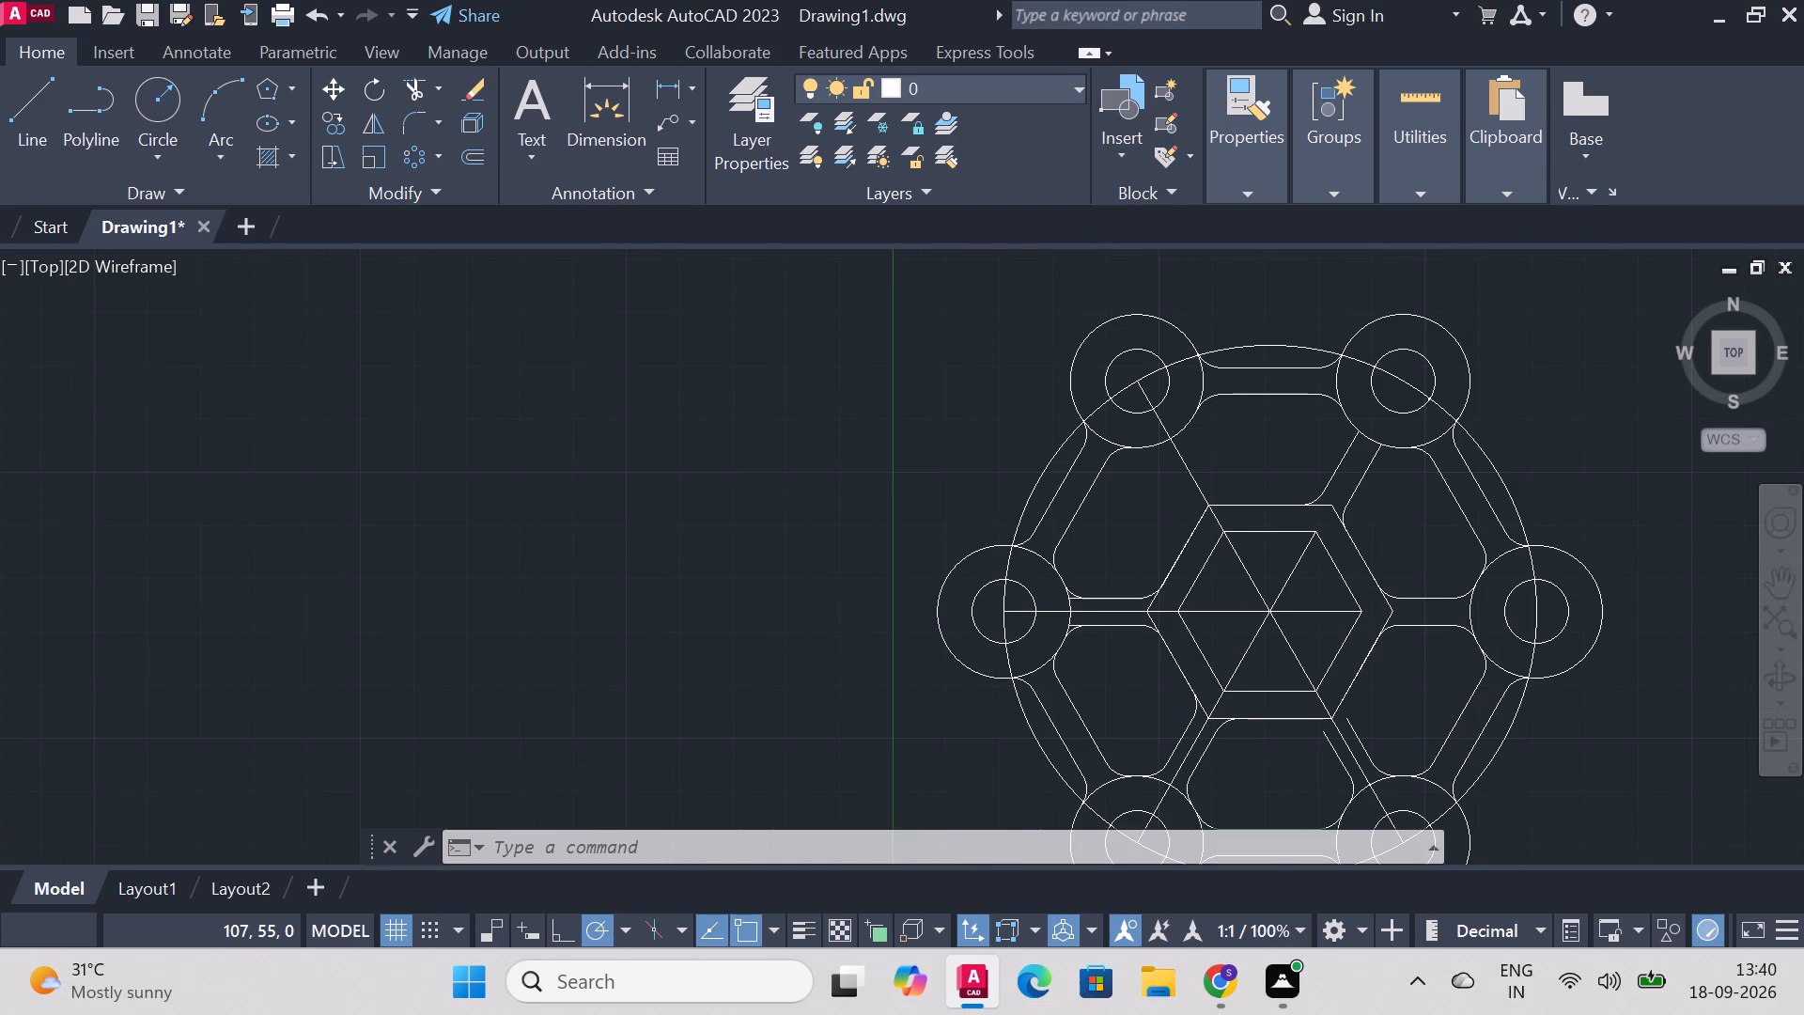
{"action": "scroll", "coordinate": [1461, 714], "scroll_direction": "down", "scroll_amount": 1}
{"action": "scroll", "coordinate": [1582, 806], "scroll_direction": "down", "scroll_amount": 2}
{"action": "scroll", "coordinate": [1570, 836], "scroll_direction": "up", "scroll_amount": 2}
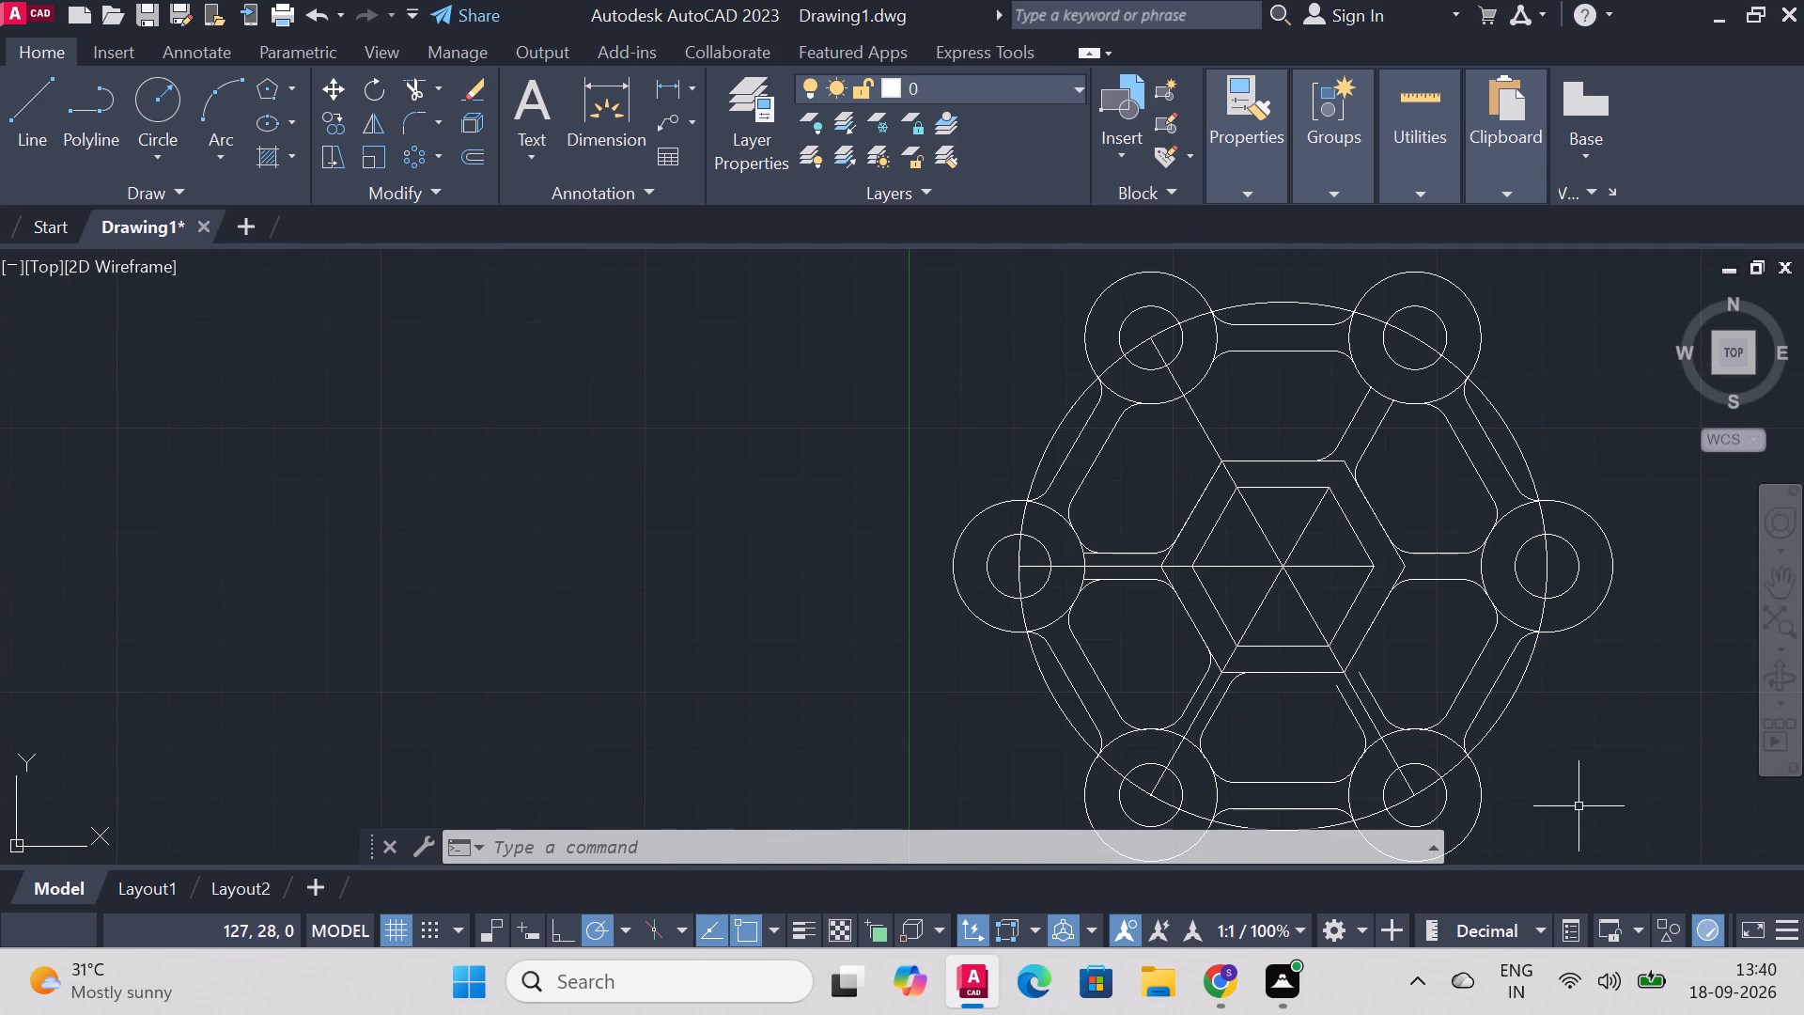
{"action": "scroll", "coordinate": [1462, 701], "scroll_direction": "up", "scroll_amount": 1}
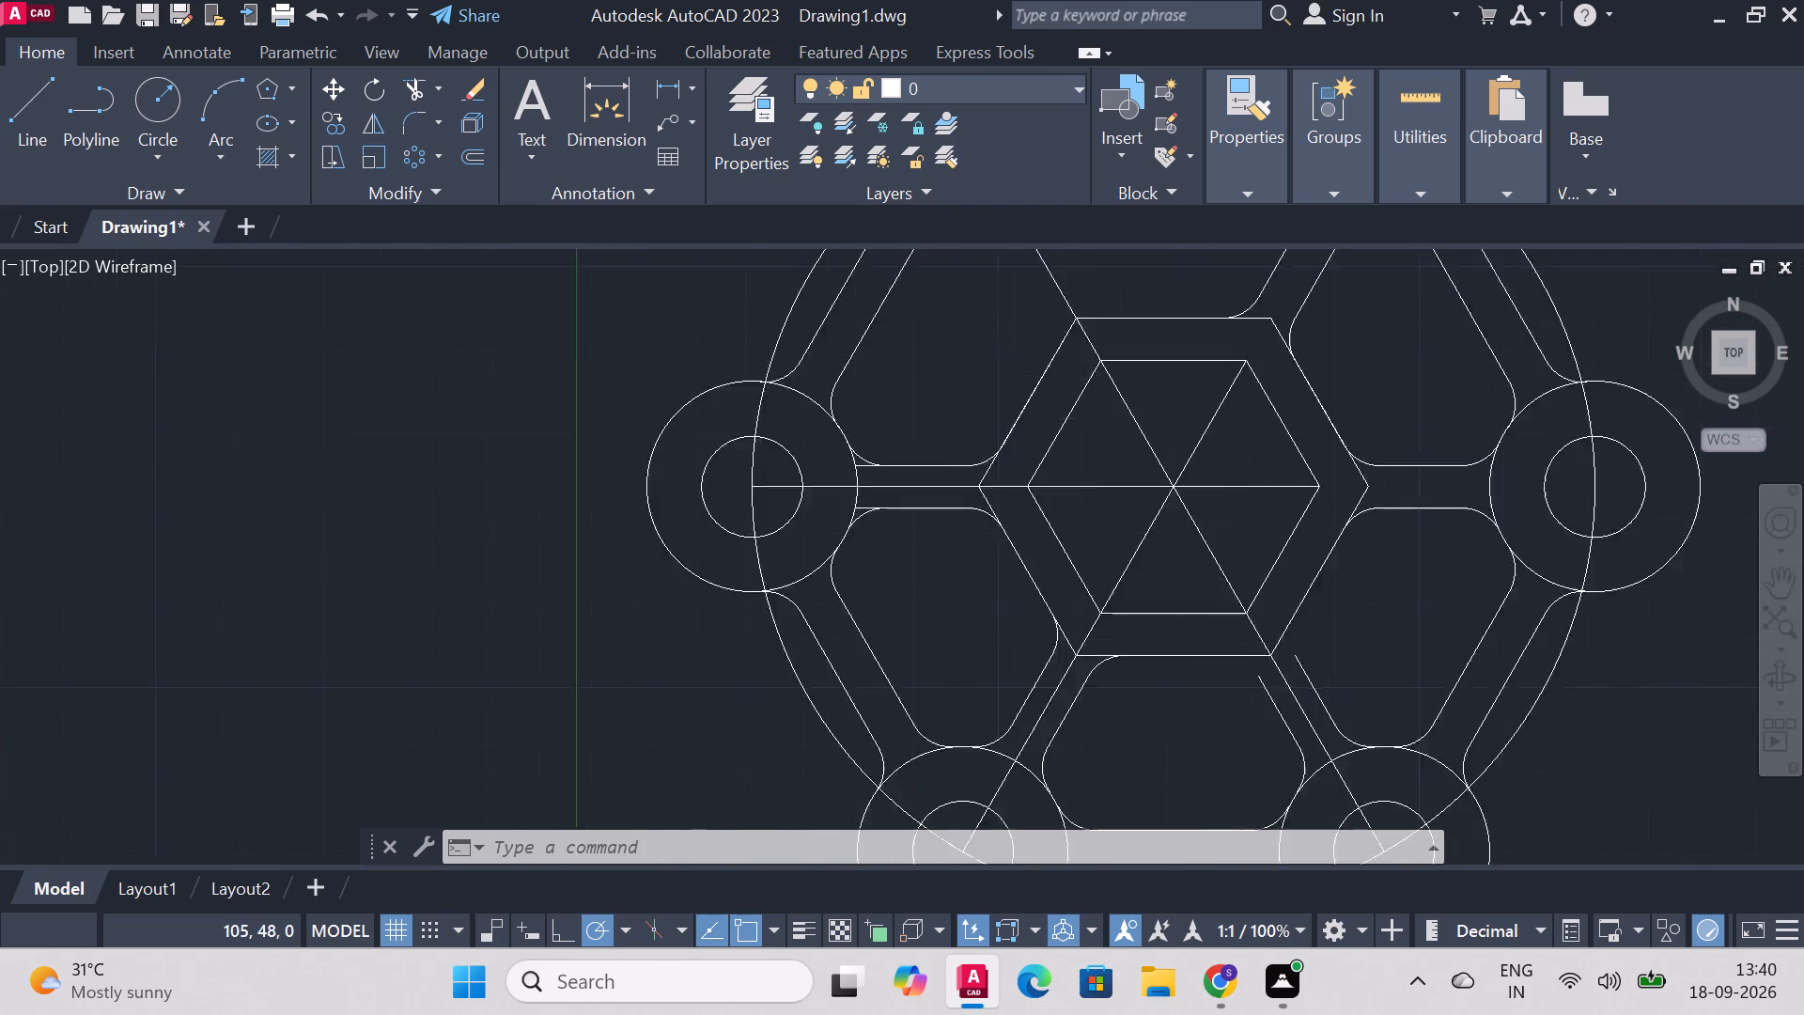
{"action": "scroll", "coordinate": [1462, 701], "scroll_direction": "up", "scroll_amount": 1}
{"action": "left_click", "coordinate": [412, 113]}
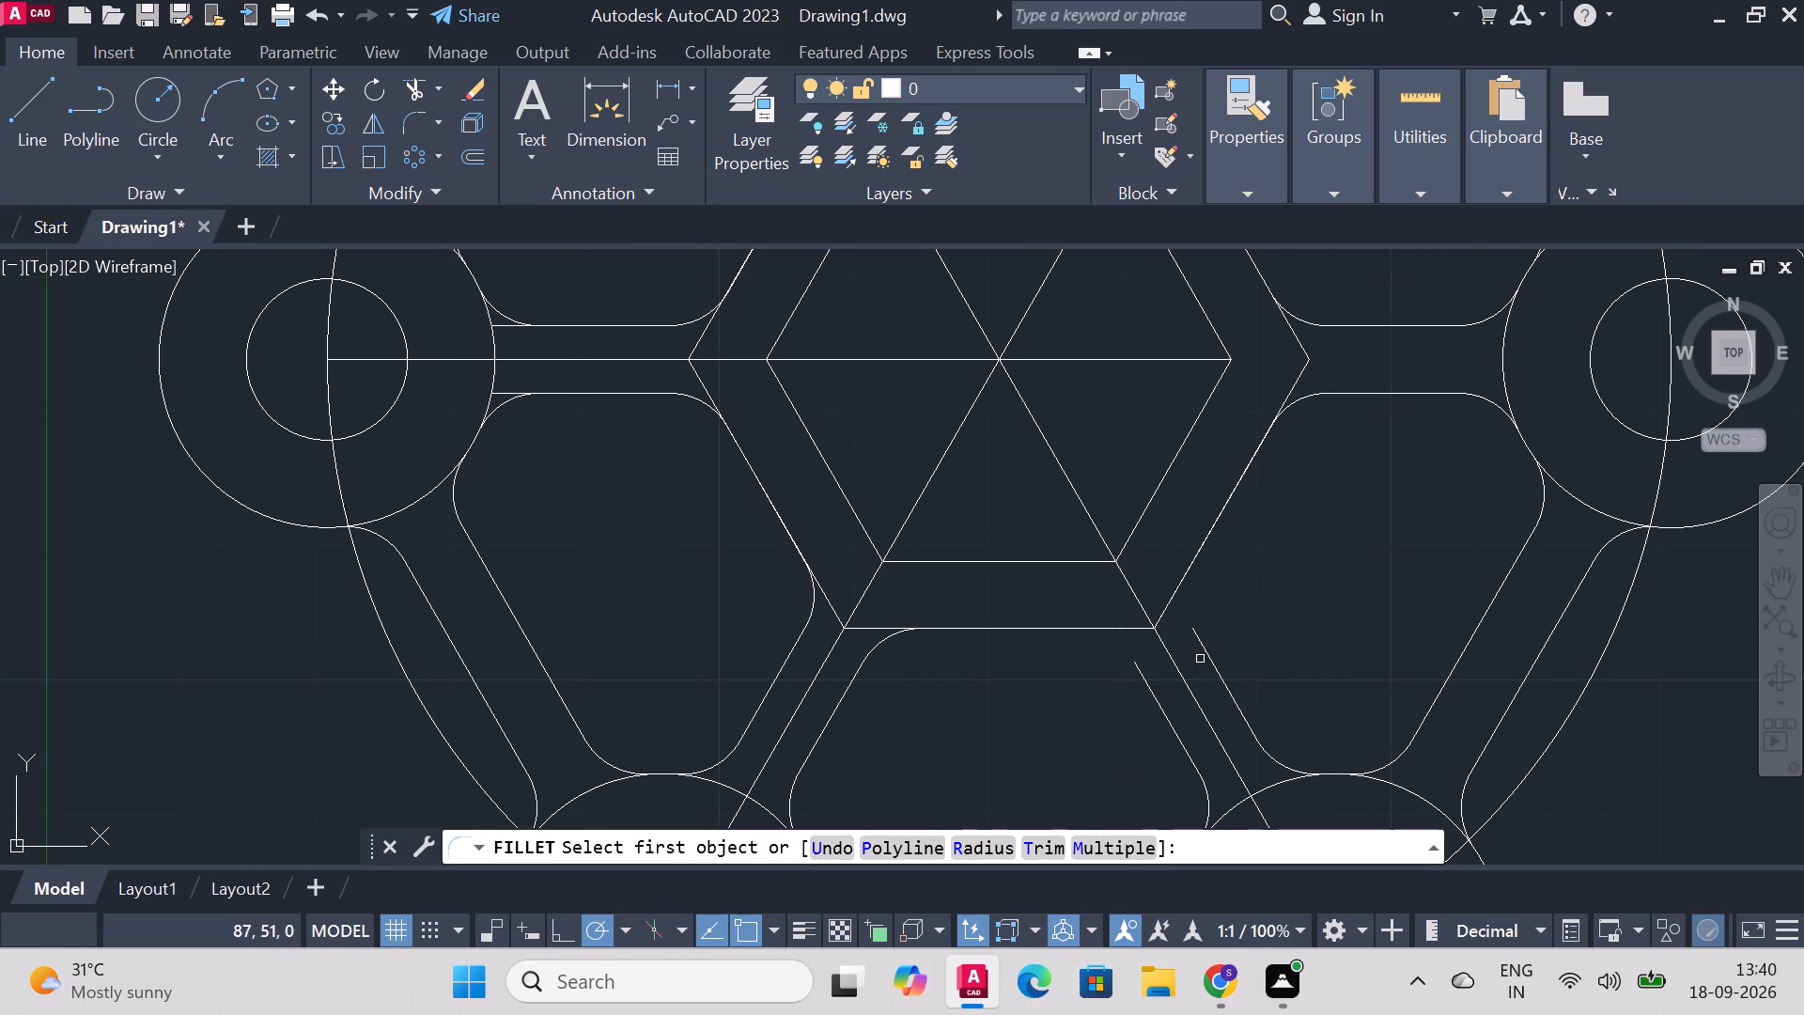
{"action": "left_click", "coordinate": [1098, 627]}
{"action": "left_click", "coordinate": [1142, 671]}
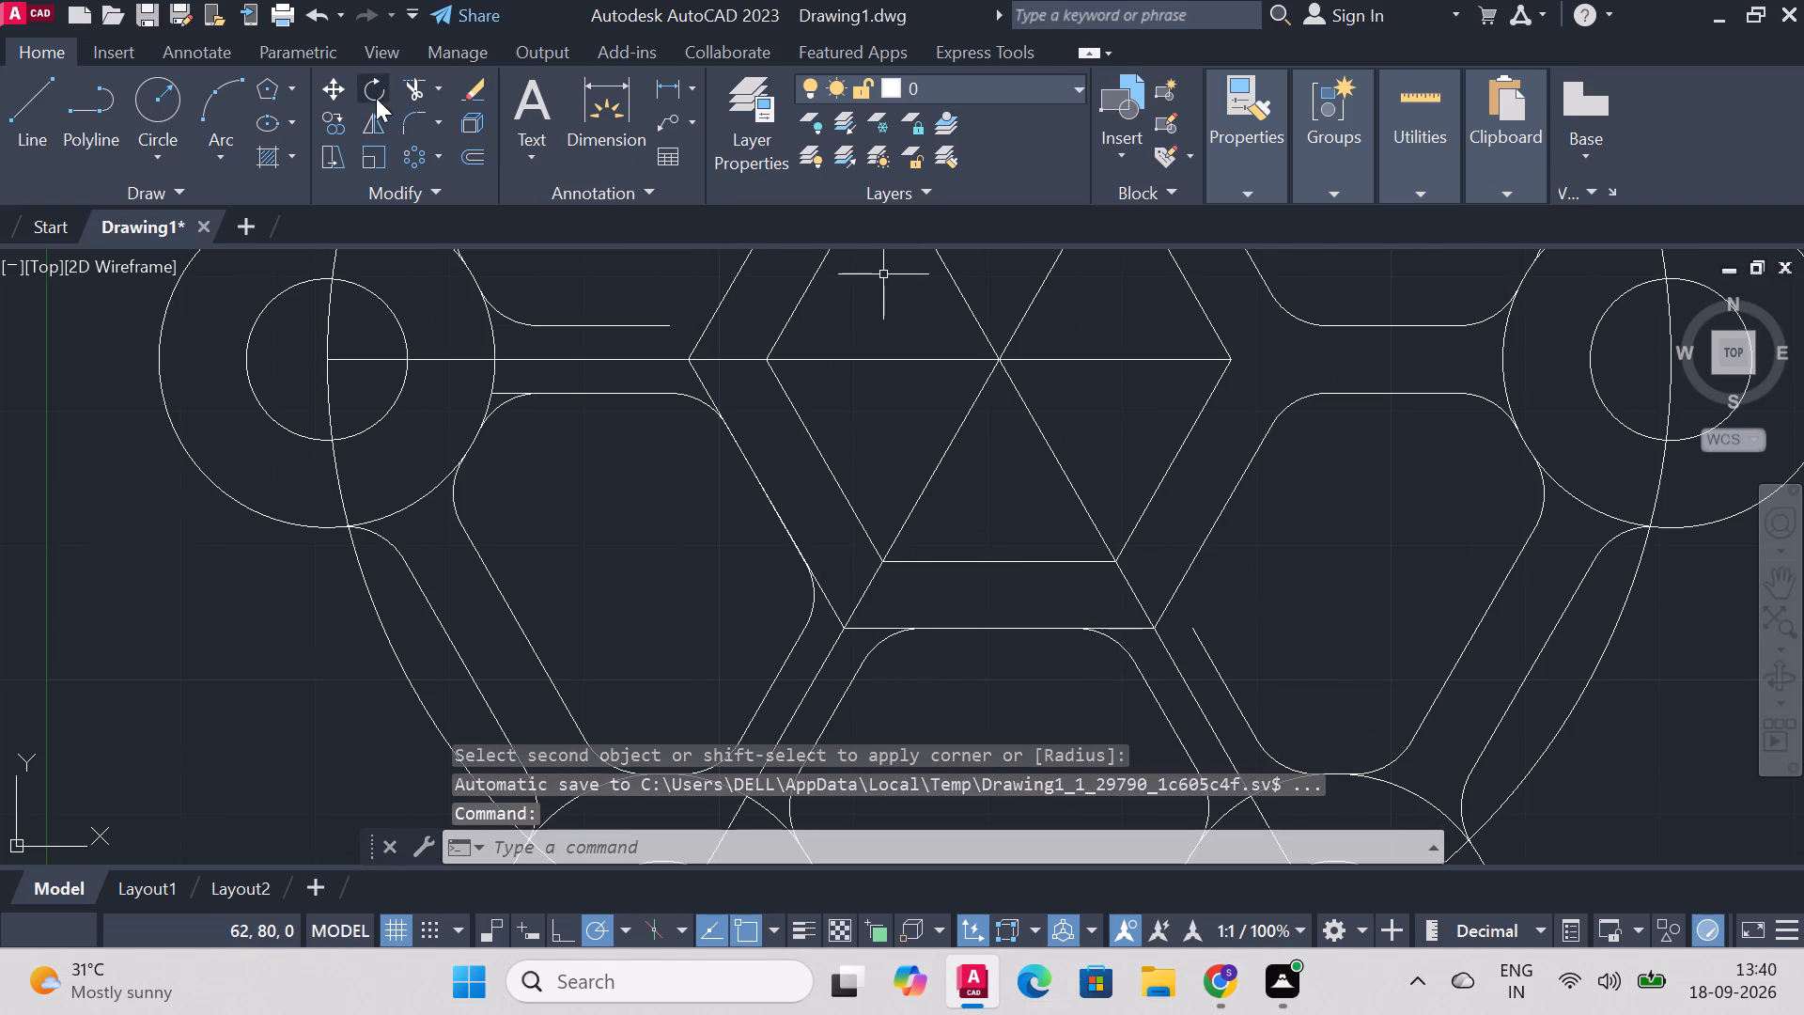
{"action": "left_click", "coordinate": [417, 107]}
{"action": "left_click", "coordinate": [1201, 639]}
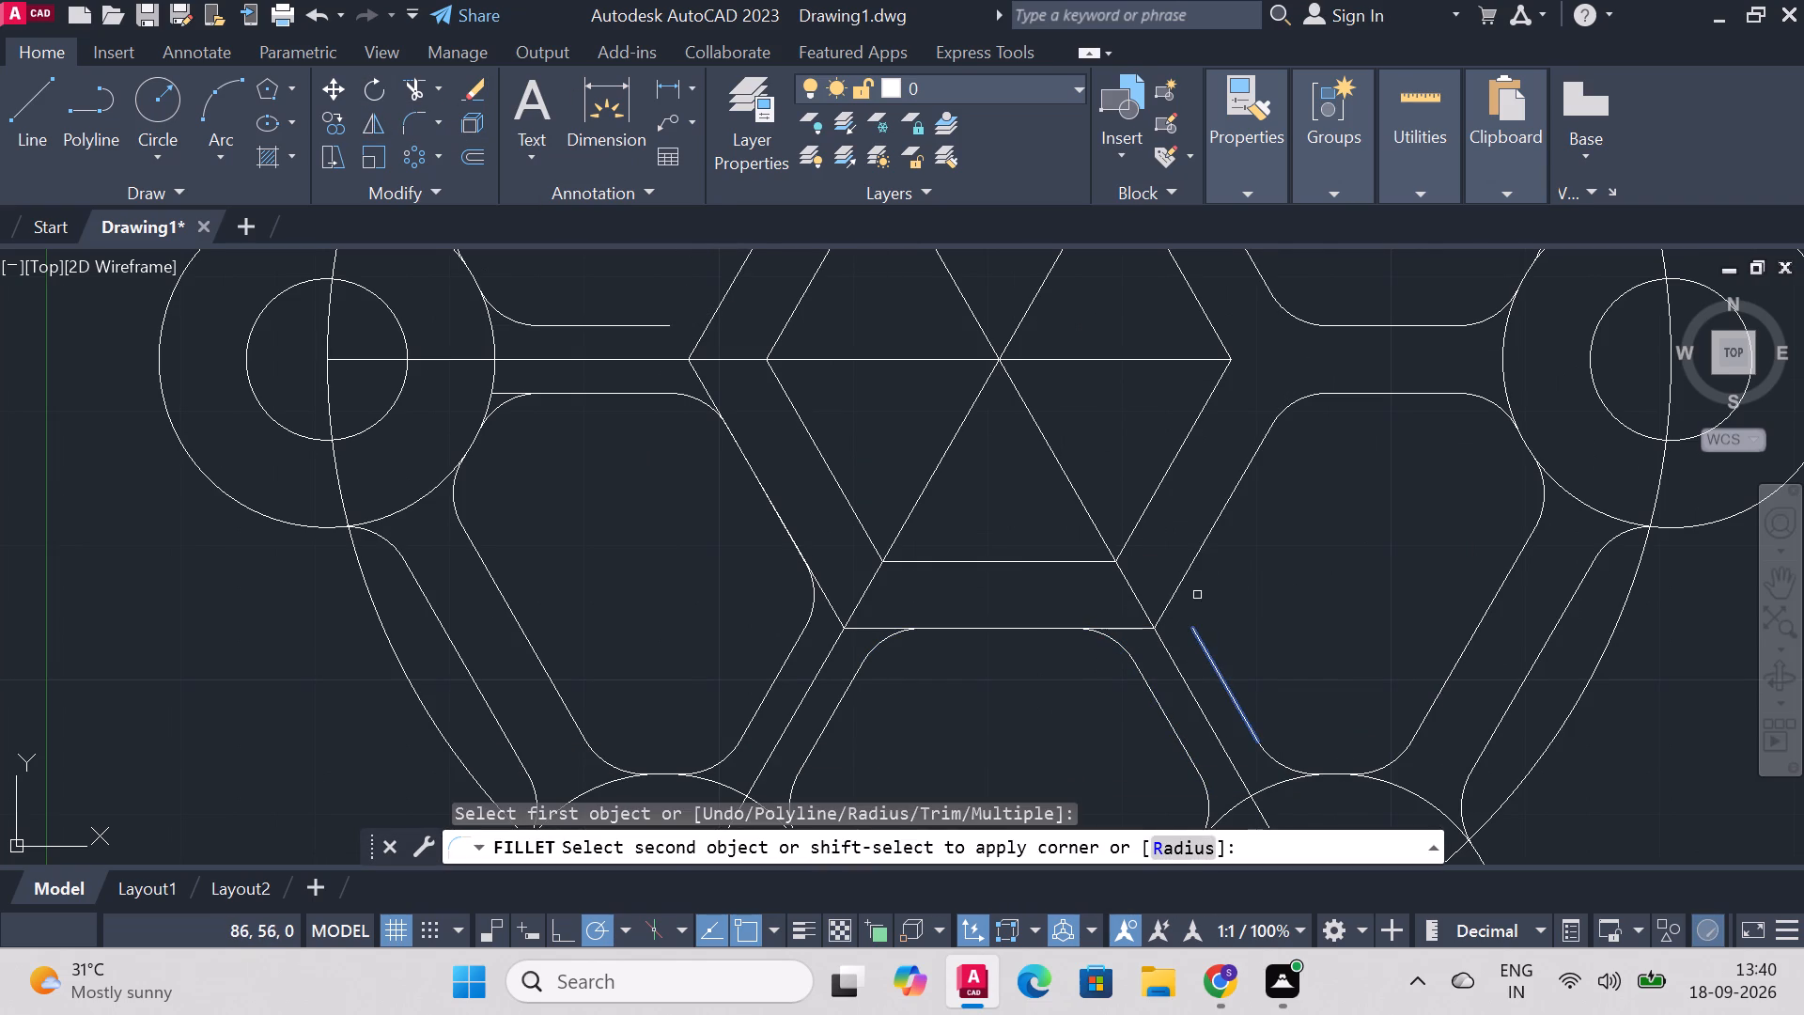
{"action": "left_click", "coordinate": [1188, 582]}
Trim away the centre lines of the lower-left and lower-right spokes from the inner hexagon to the boss centres.
{"action": "scroll", "coordinate": [1473, 502], "scroll_direction": "down", "scroll_amount": 1}
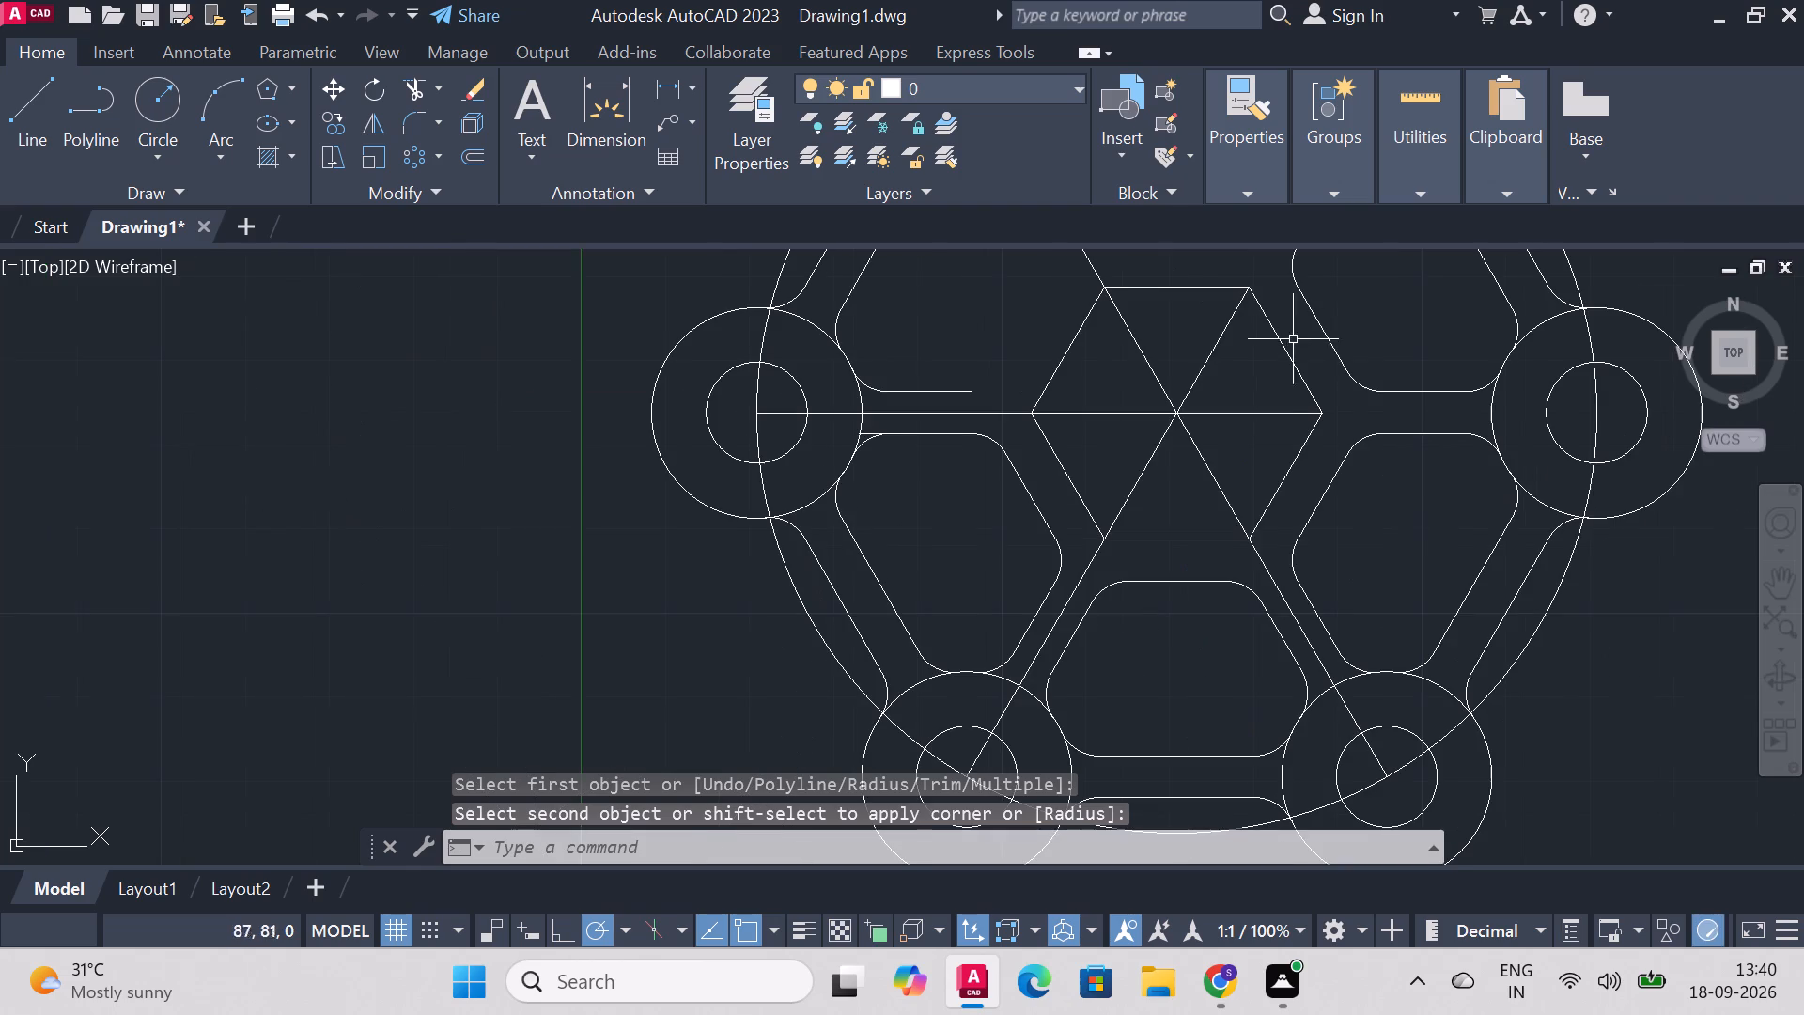
{"action": "scroll", "coordinate": [1290, 340], "scroll_direction": "down", "scroll_amount": 2}
{"action": "scroll", "coordinate": [1216, 255], "scroll_direction": "up", "scroll_amount": 2}
{"action": "scroll", "coordinate": [1216, 255], "scroll_direction": "down", "scroll_amount": 1}
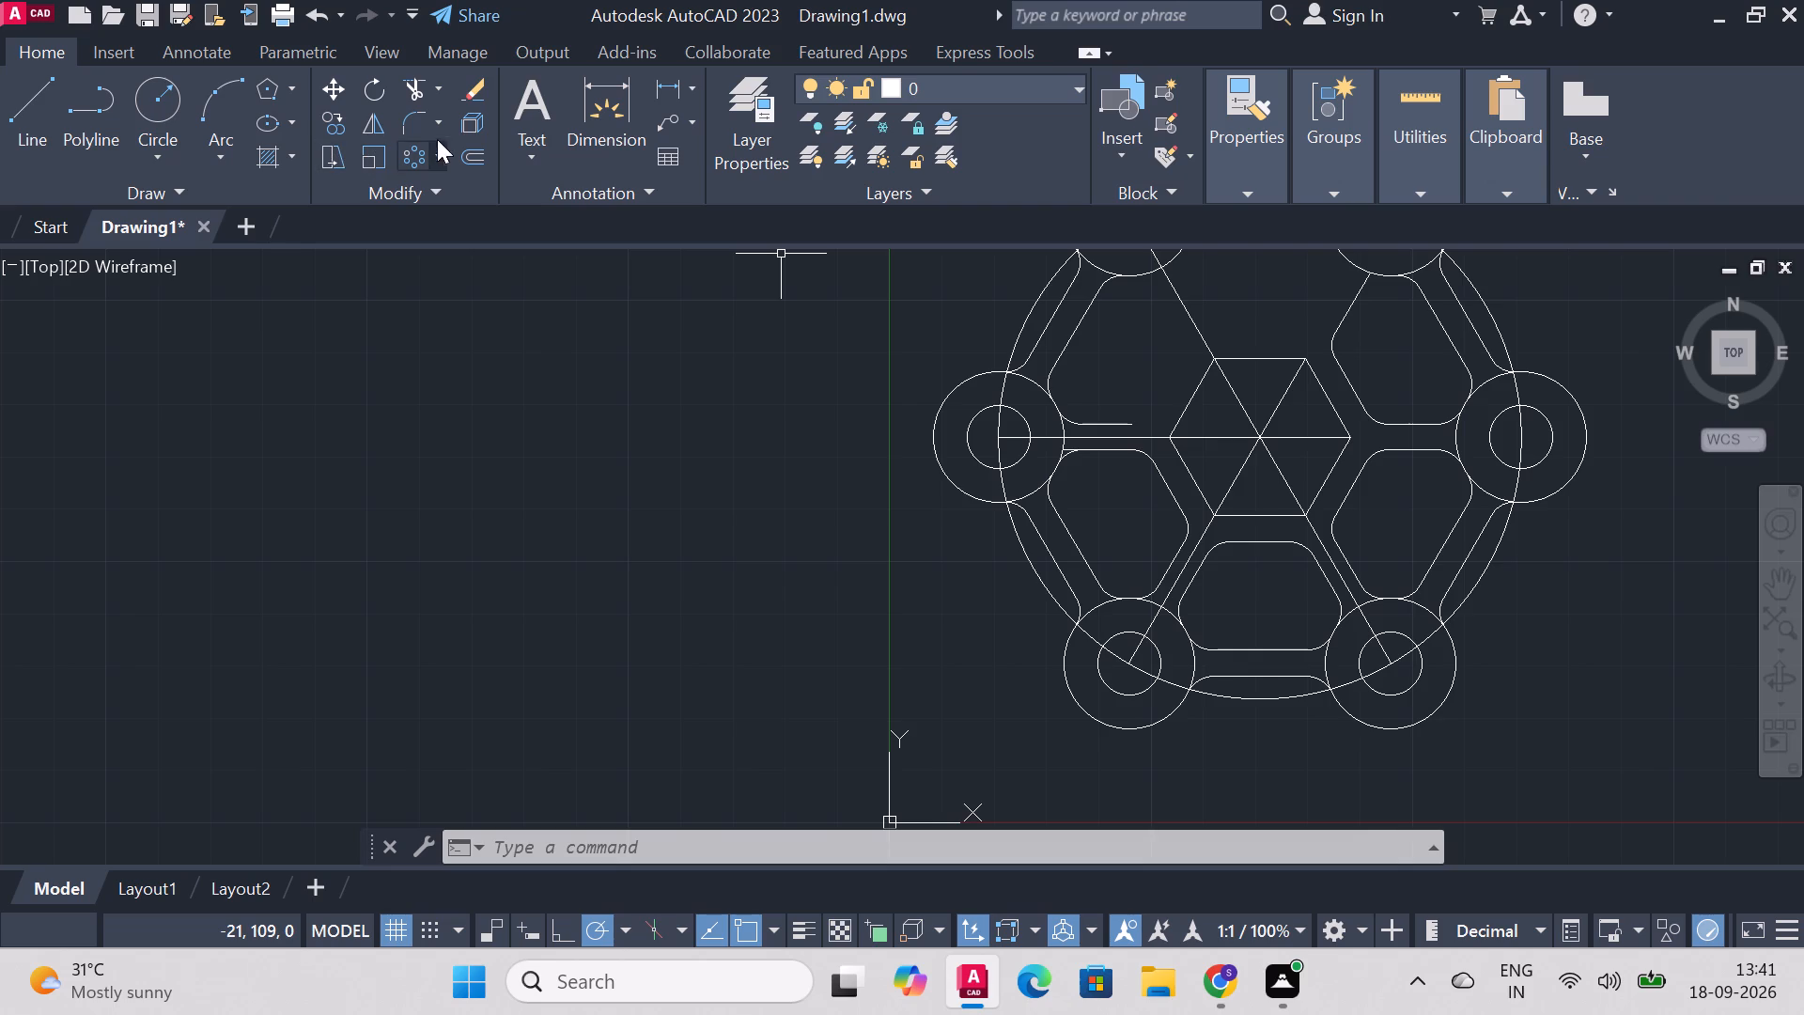
{"action": "left_click_drag", "start_coordinate": [394, 94], "coordinate": [404, 93]}
{"action": "left_click", "coordinate": [405, 93]}
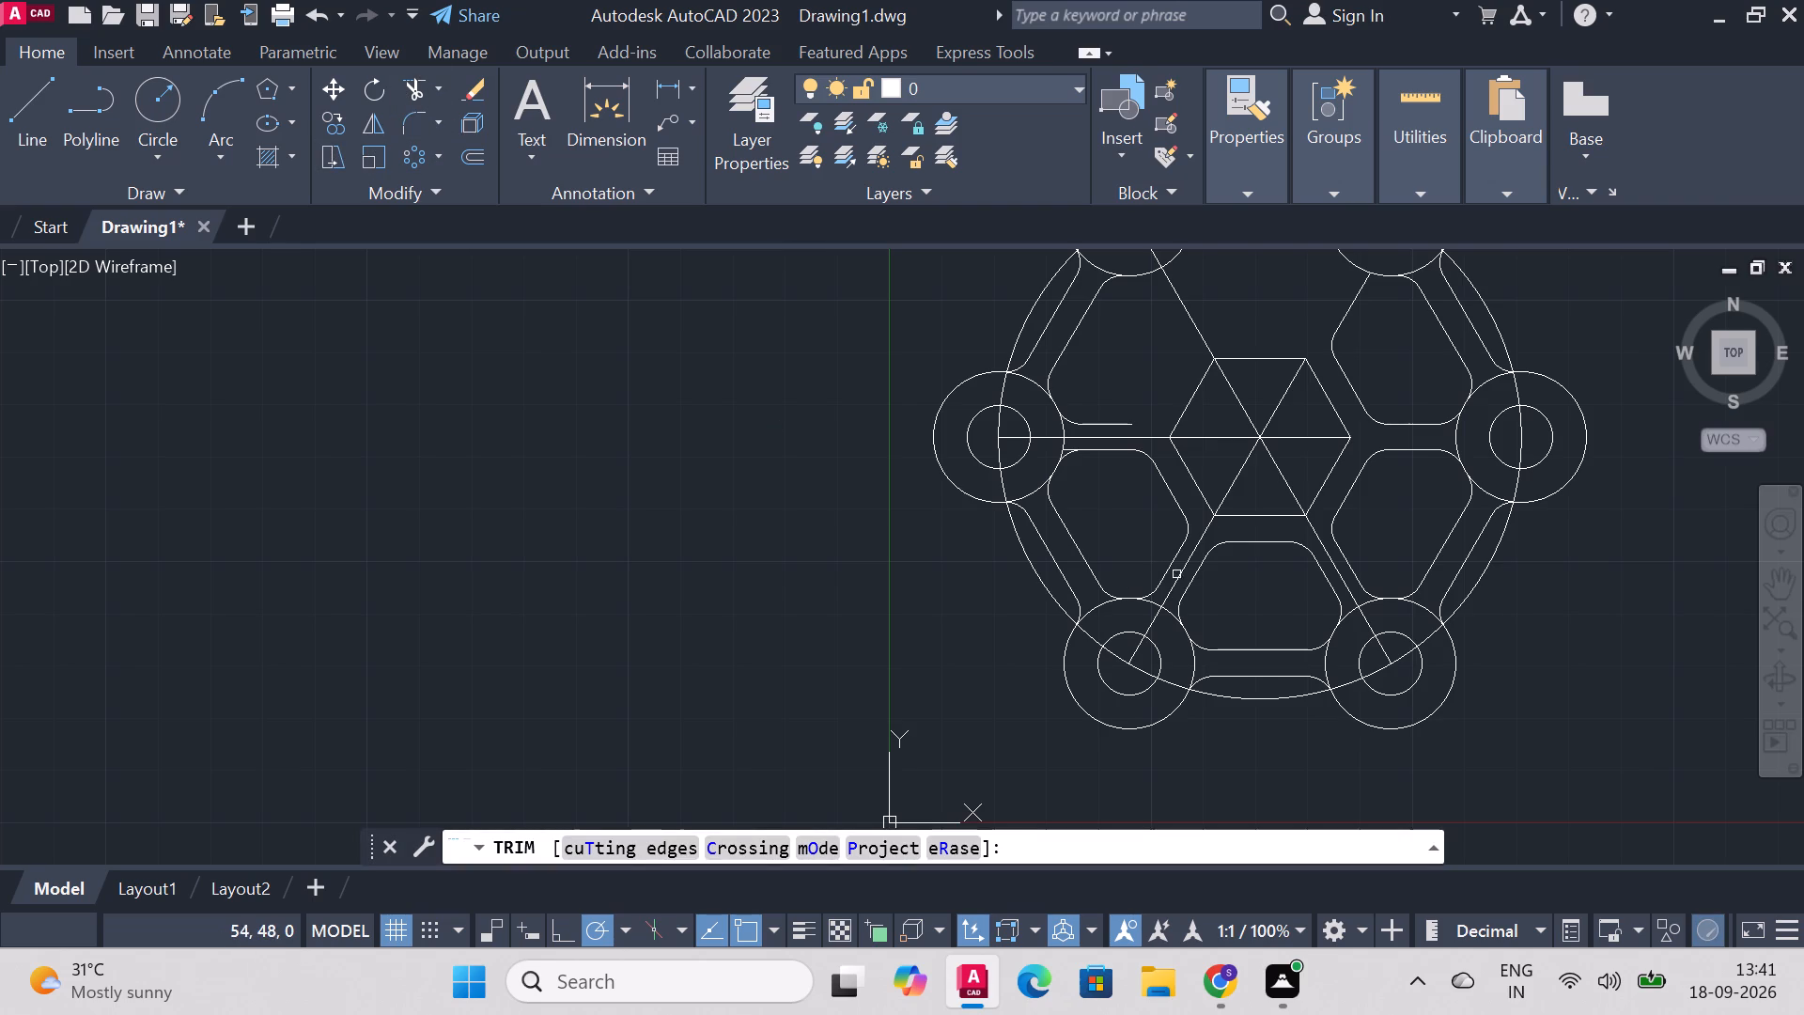
{"action": "left_click", "coordinate": [1184, 577]}
{"action": "left_click", "coordinate": [1149, 622]}
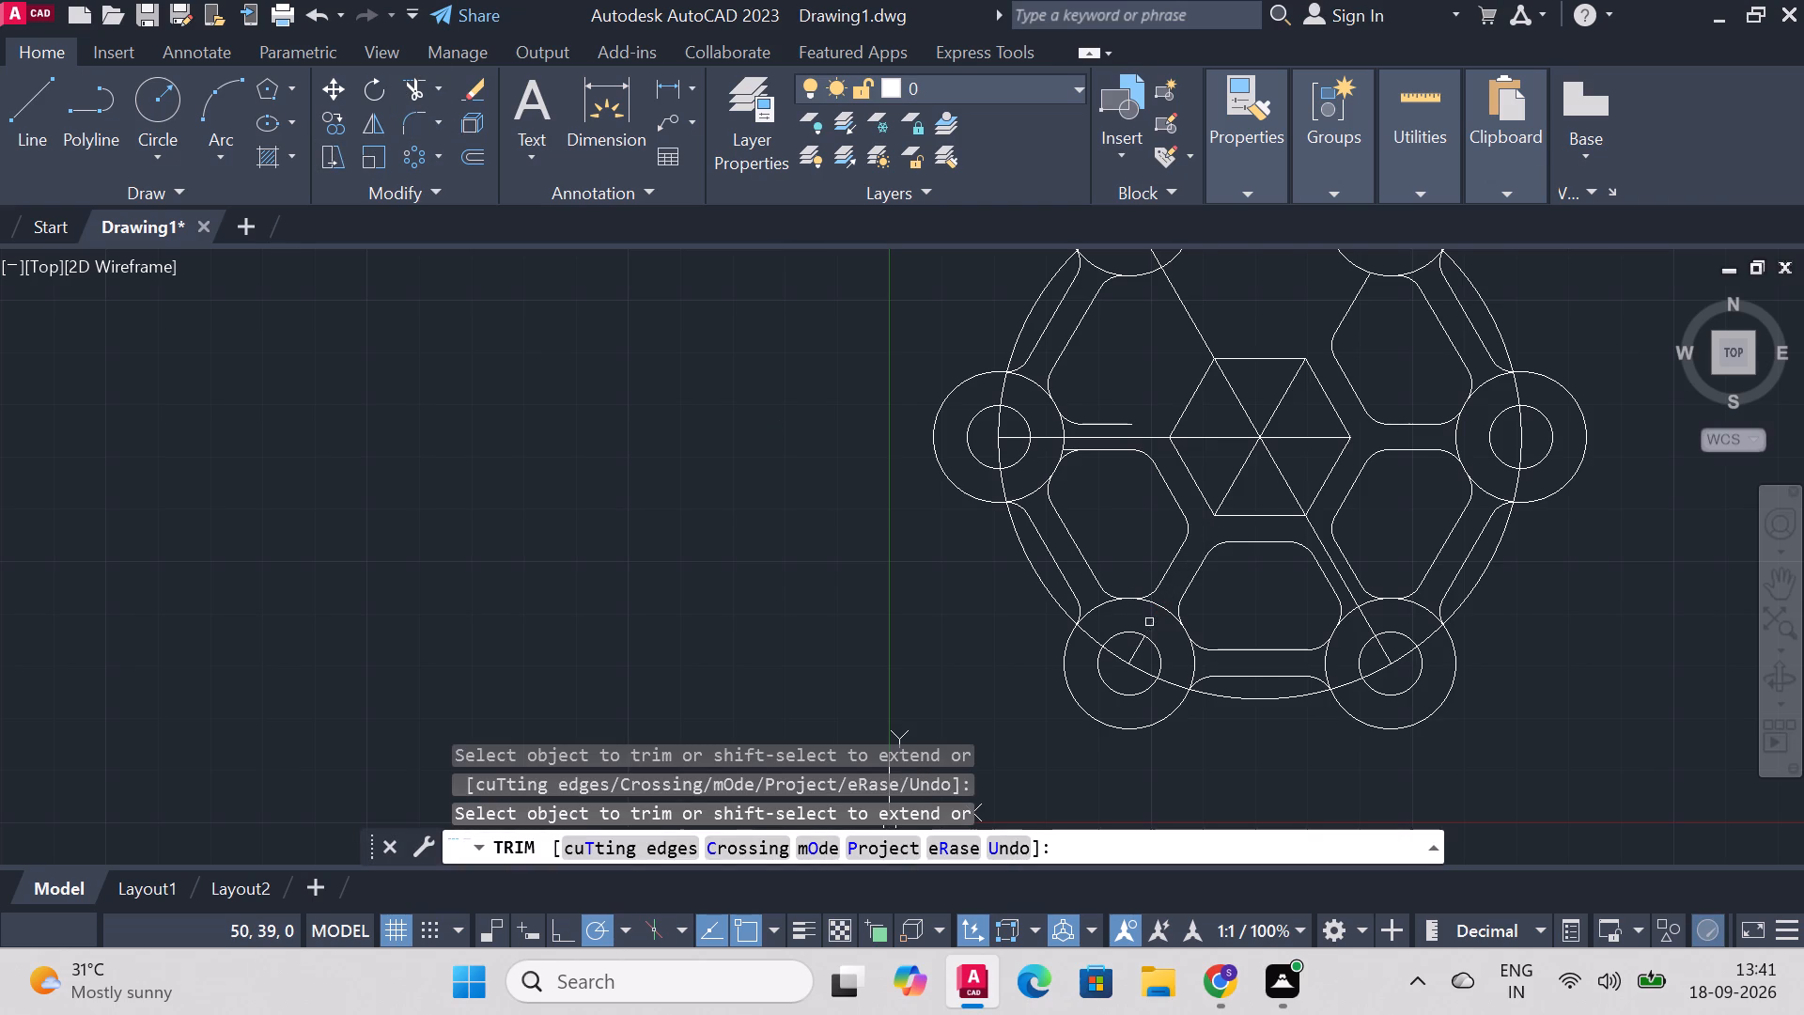
{"action": "left_click", "coordinate": [1134, 651]}
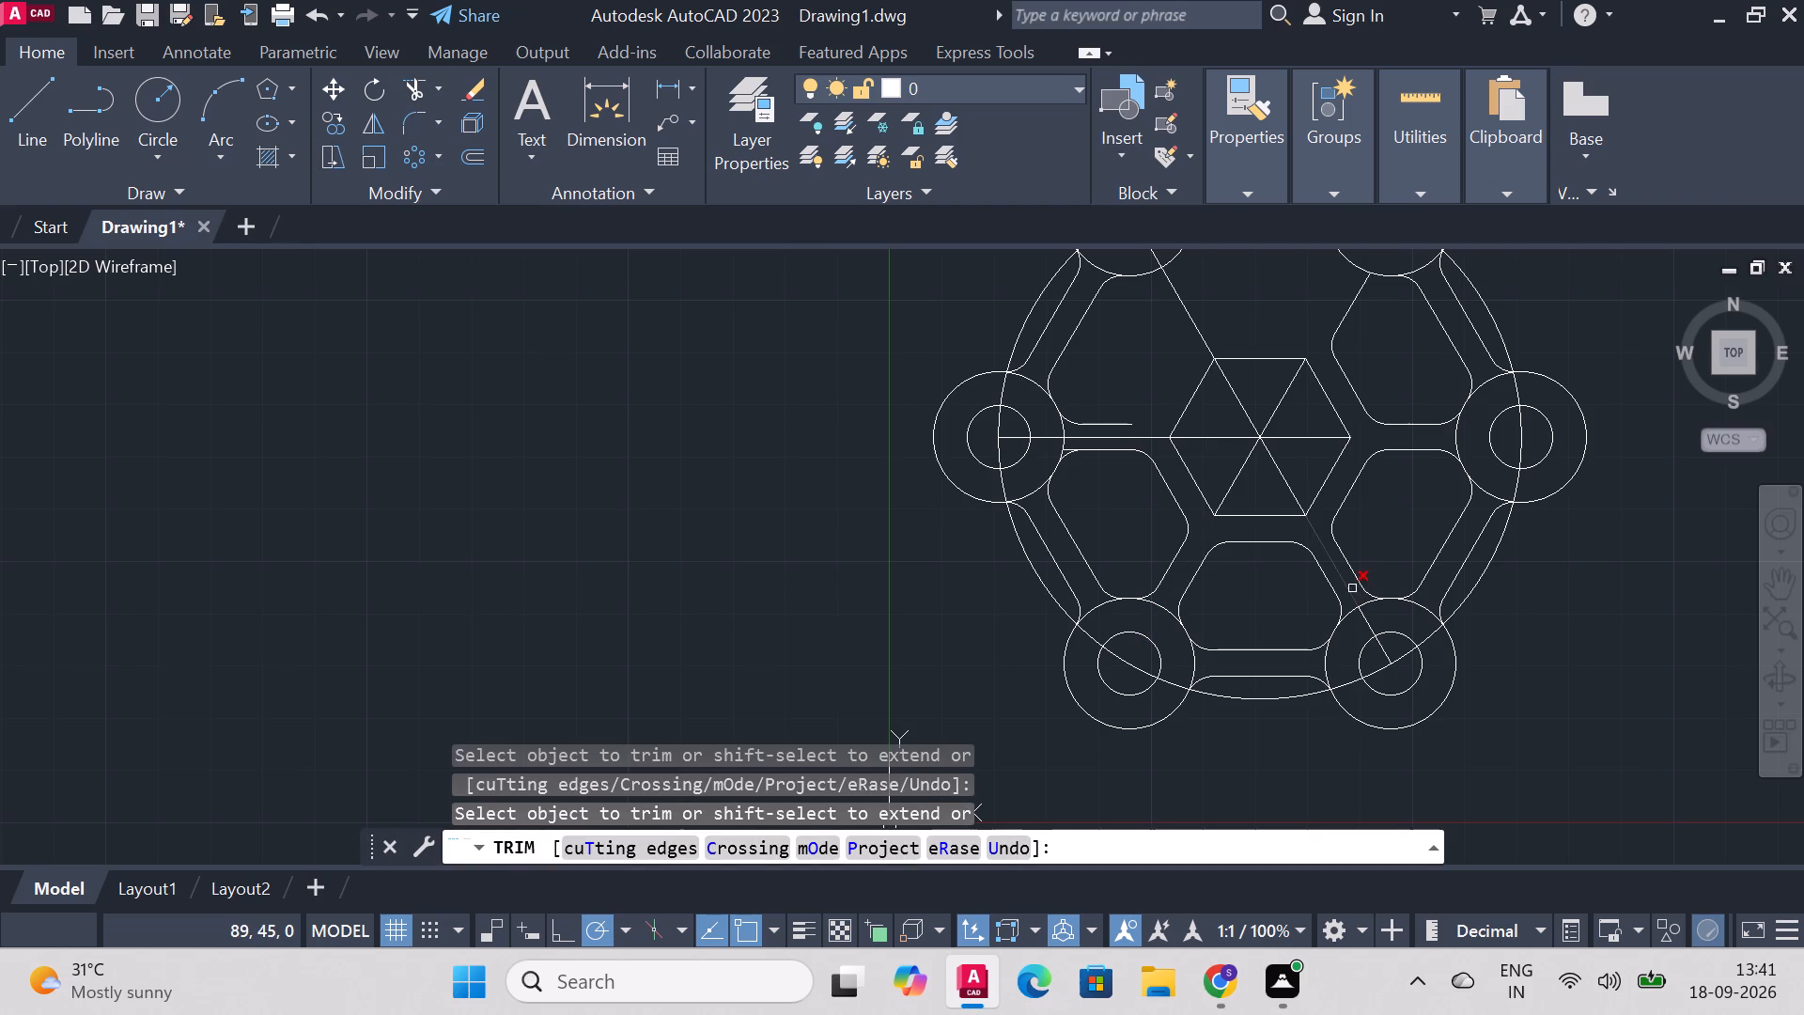
{"action": "left_click", "coordinate": [1352, 588]}
{"action": "left_click", "coordinate": [1363, 623]}
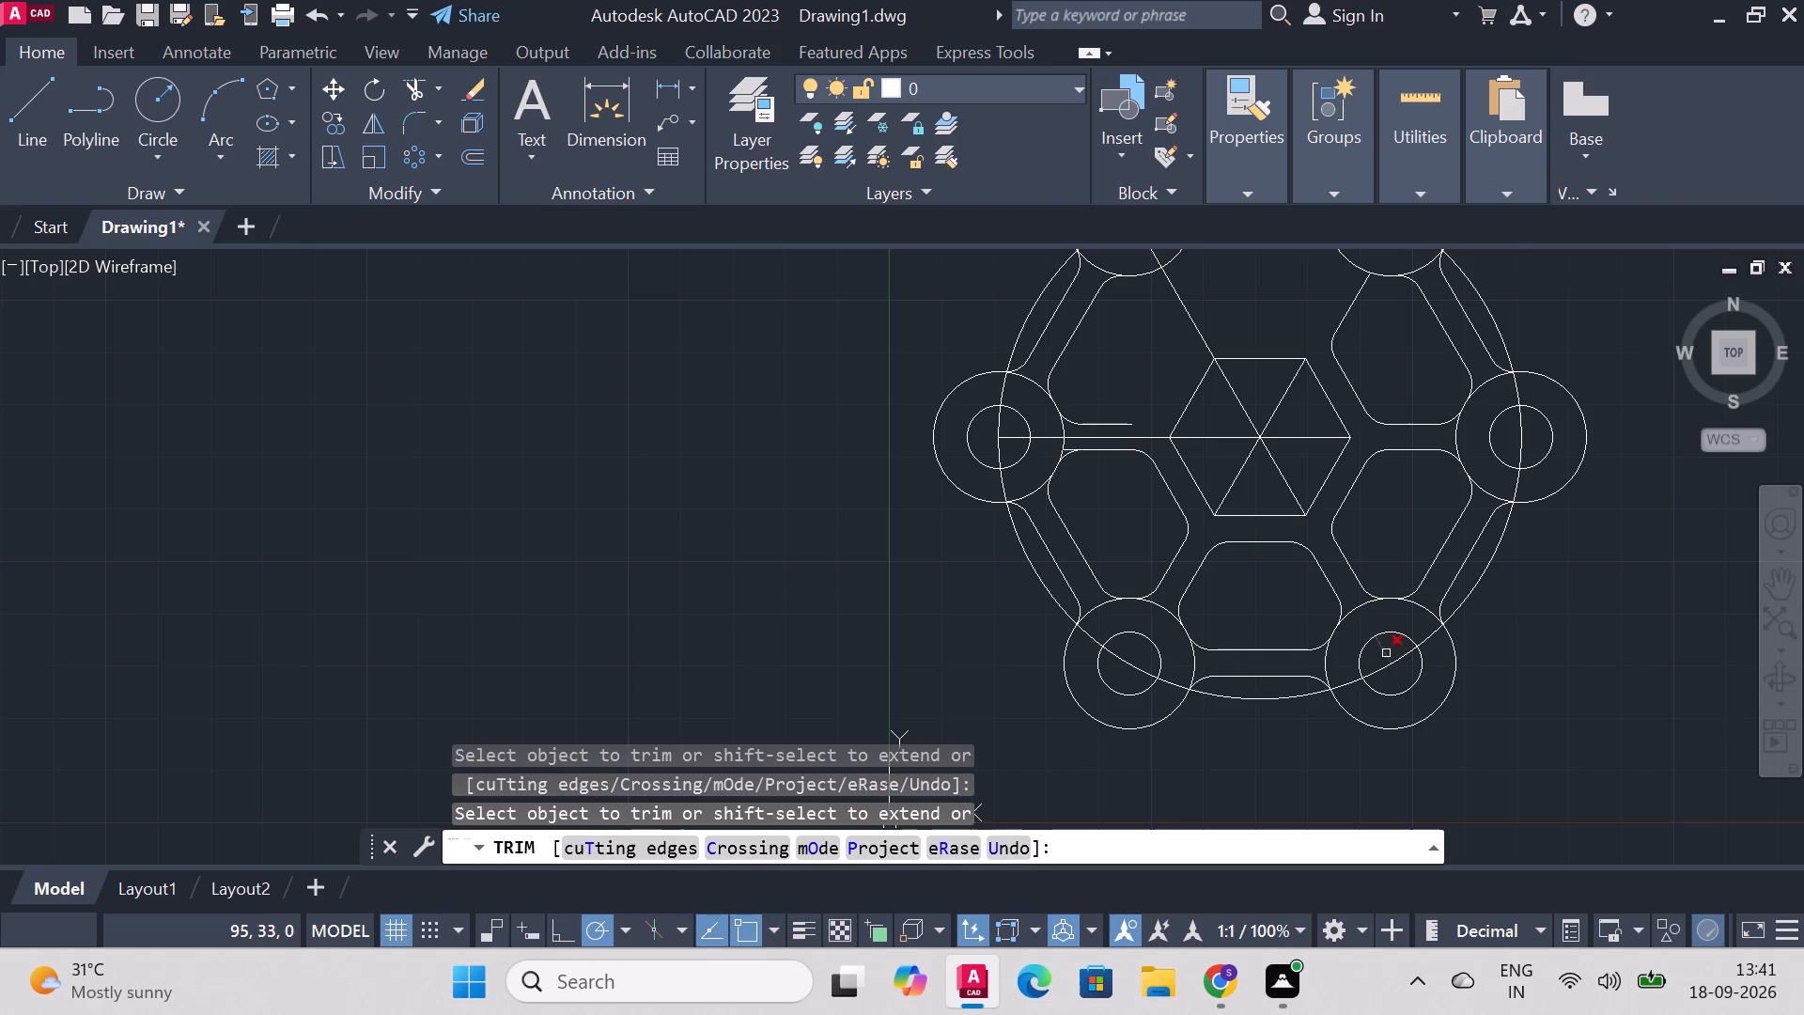
{"action": "left_click", "coordinate": [1392, 652]}
{"action": "left_click", "coordinate": [1378, 652]}
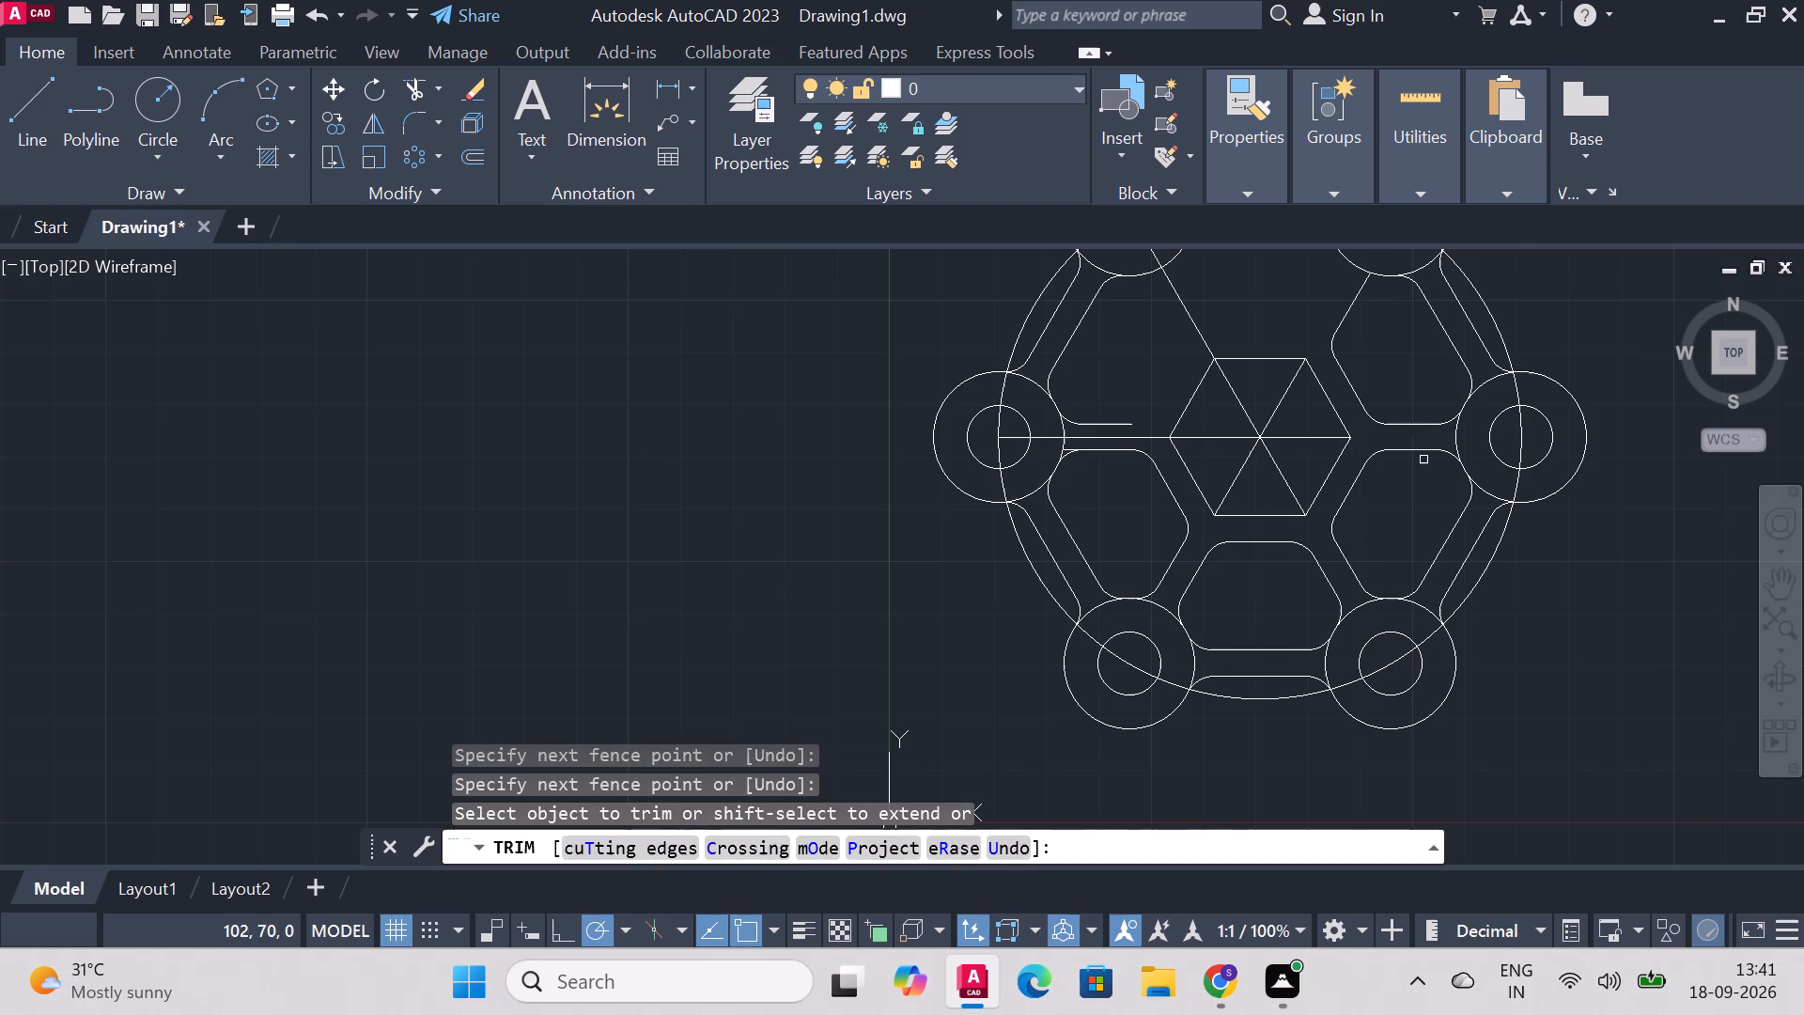
Trim away the left spoke's centre line and trim the upper-left one back to its boss's inner circle.
{"action": "left_click", "coordinate": [1144, 439]}
{"action": "left_click", "coordinate": [1050, 435]}
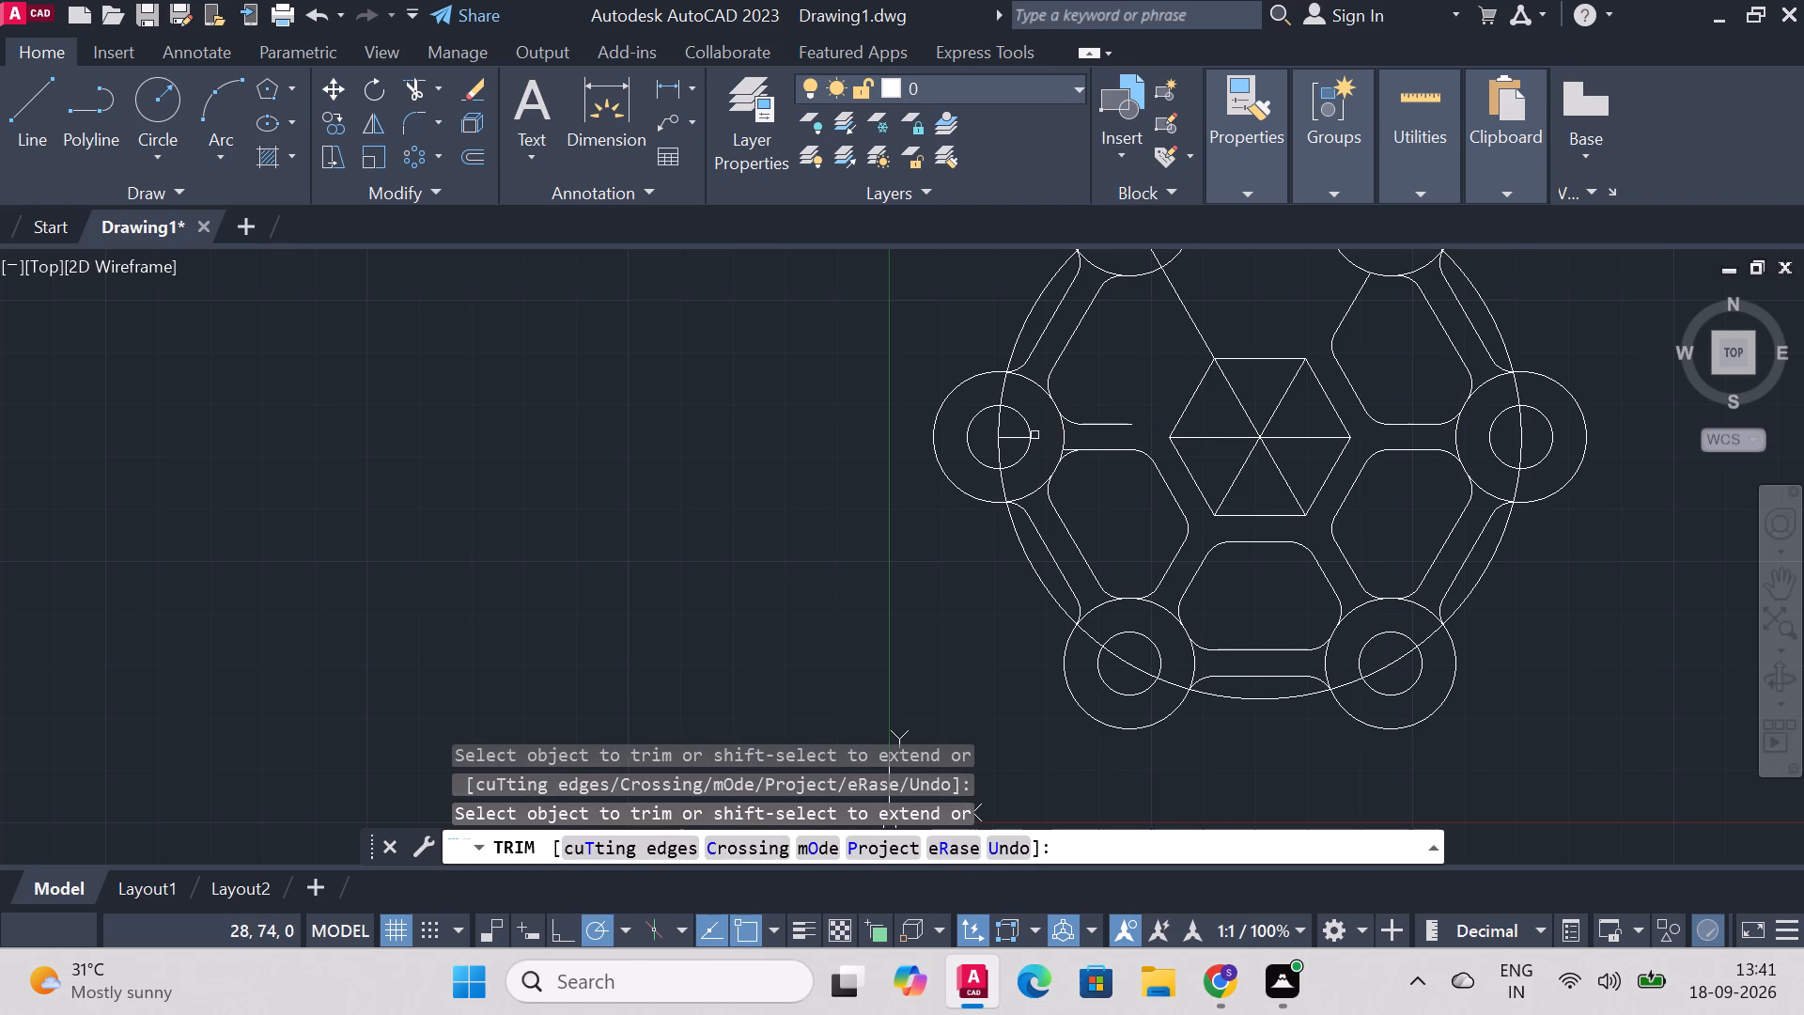
{"action": "left_click", "coordinate": [1019, 437]}
{"action": "left_click", "coordinate": [1199, 333]}
{"action": "scroll", "coordinate": [1205, 325], "scroll_direction": "down", "scroll_amount": 2}
{"action": "scroll", "coordinate": [1219, 243], "scroll_direction": "up", "scroll_amount": 2}
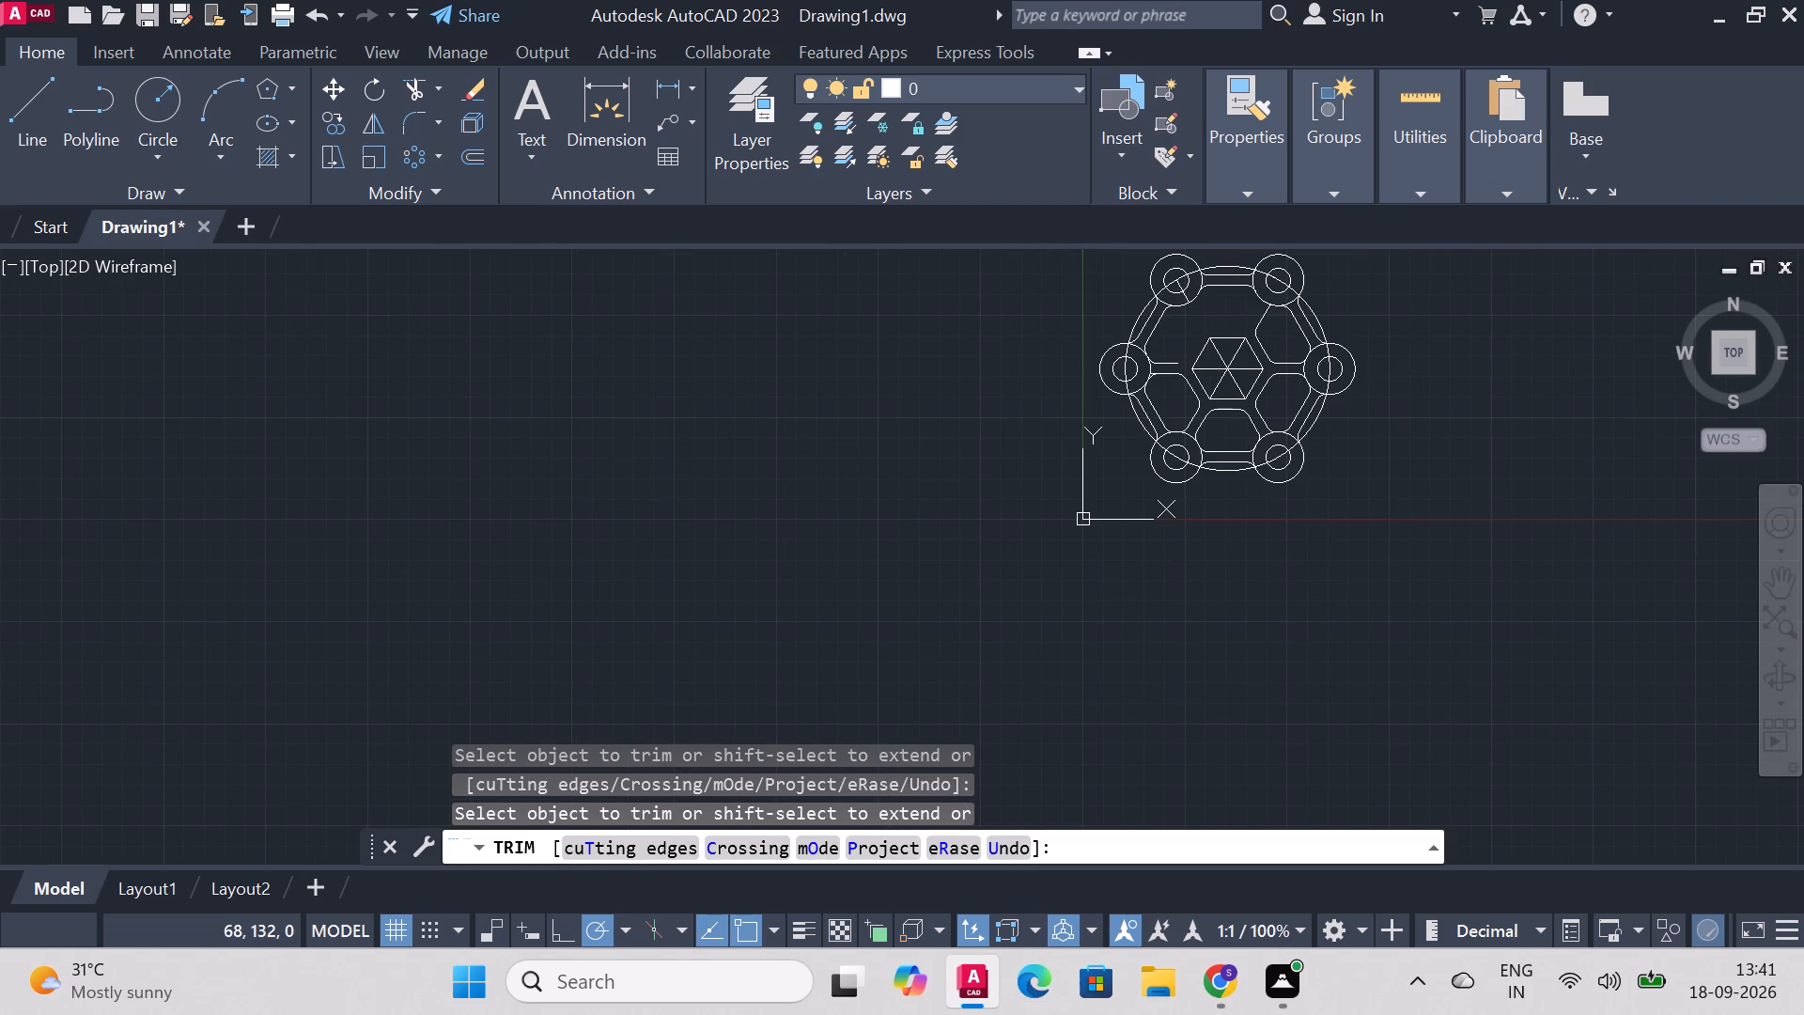
{"action": "scroll", "coordinate": [1159, 252], "scroll_direction": "up", "scroll_amount": 2}
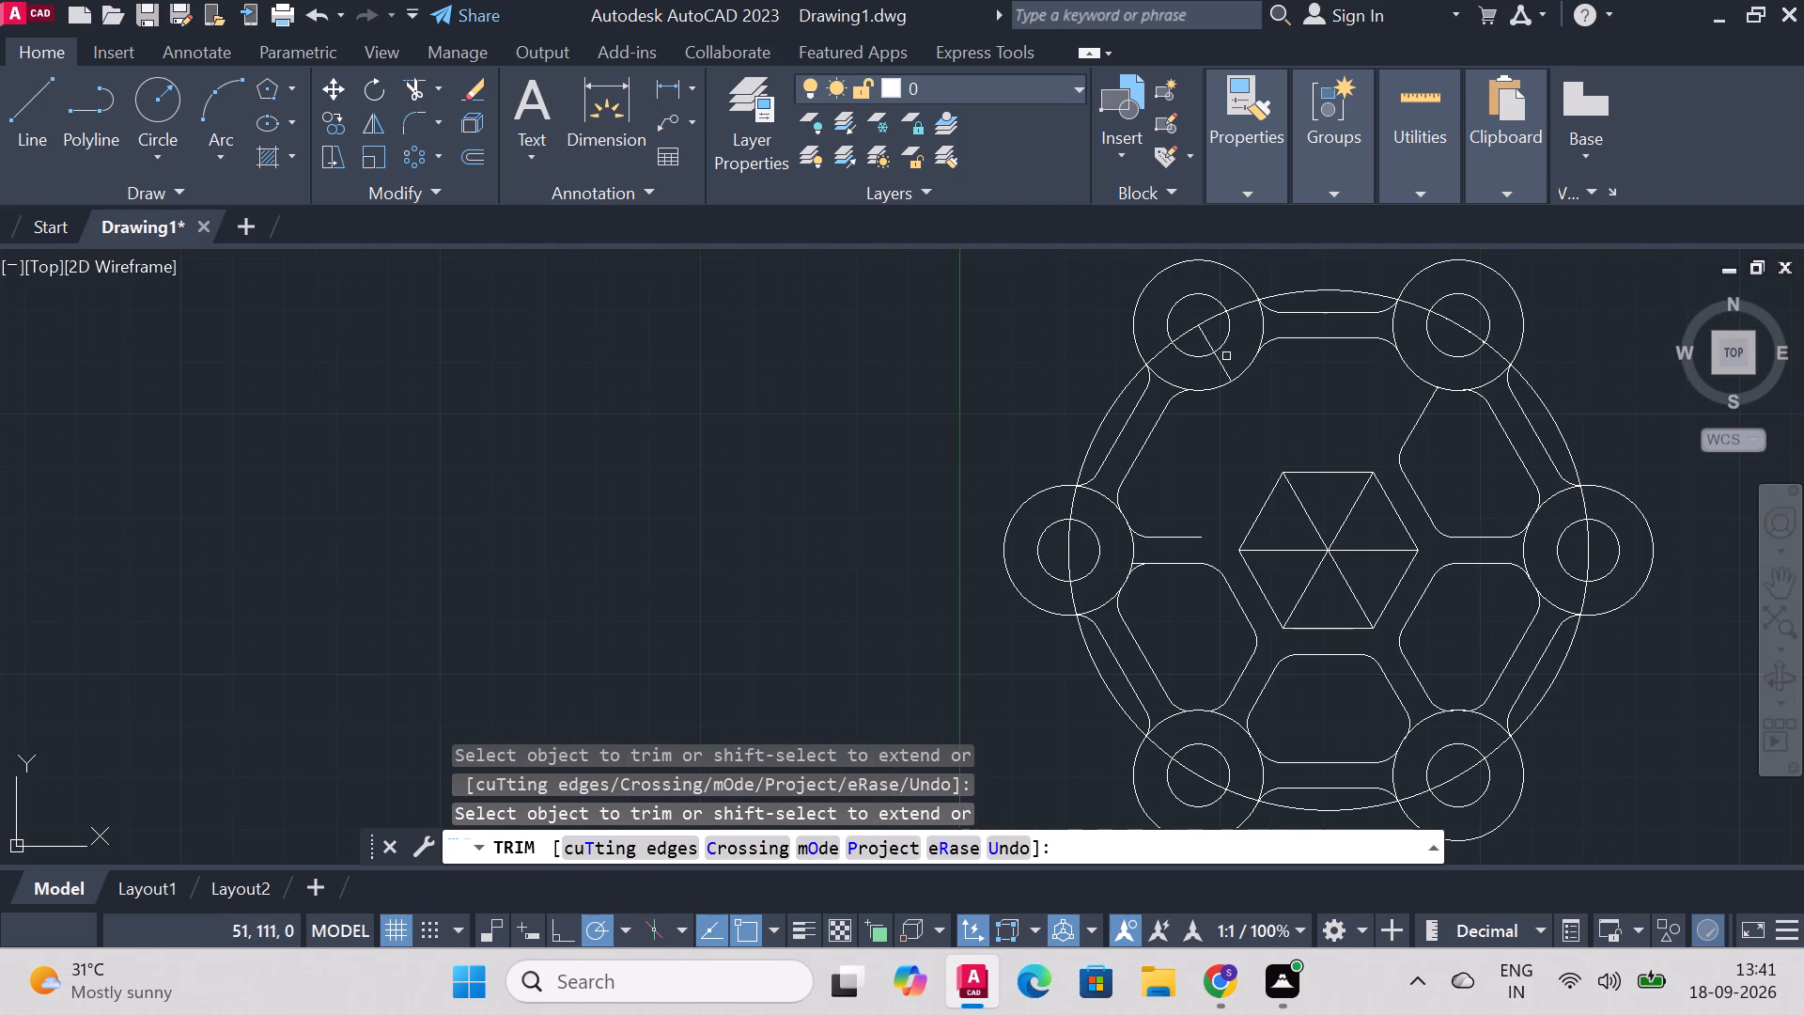
{"action": "left_click", "coordinate": [1222, 365]}
Trim the short overhang of the left spoke's lower line at the left boss's outer circle.
{"action": "scroll", "coordinate": [1140, 570], "scroll_direction": "up", "scroll_amount": 2}
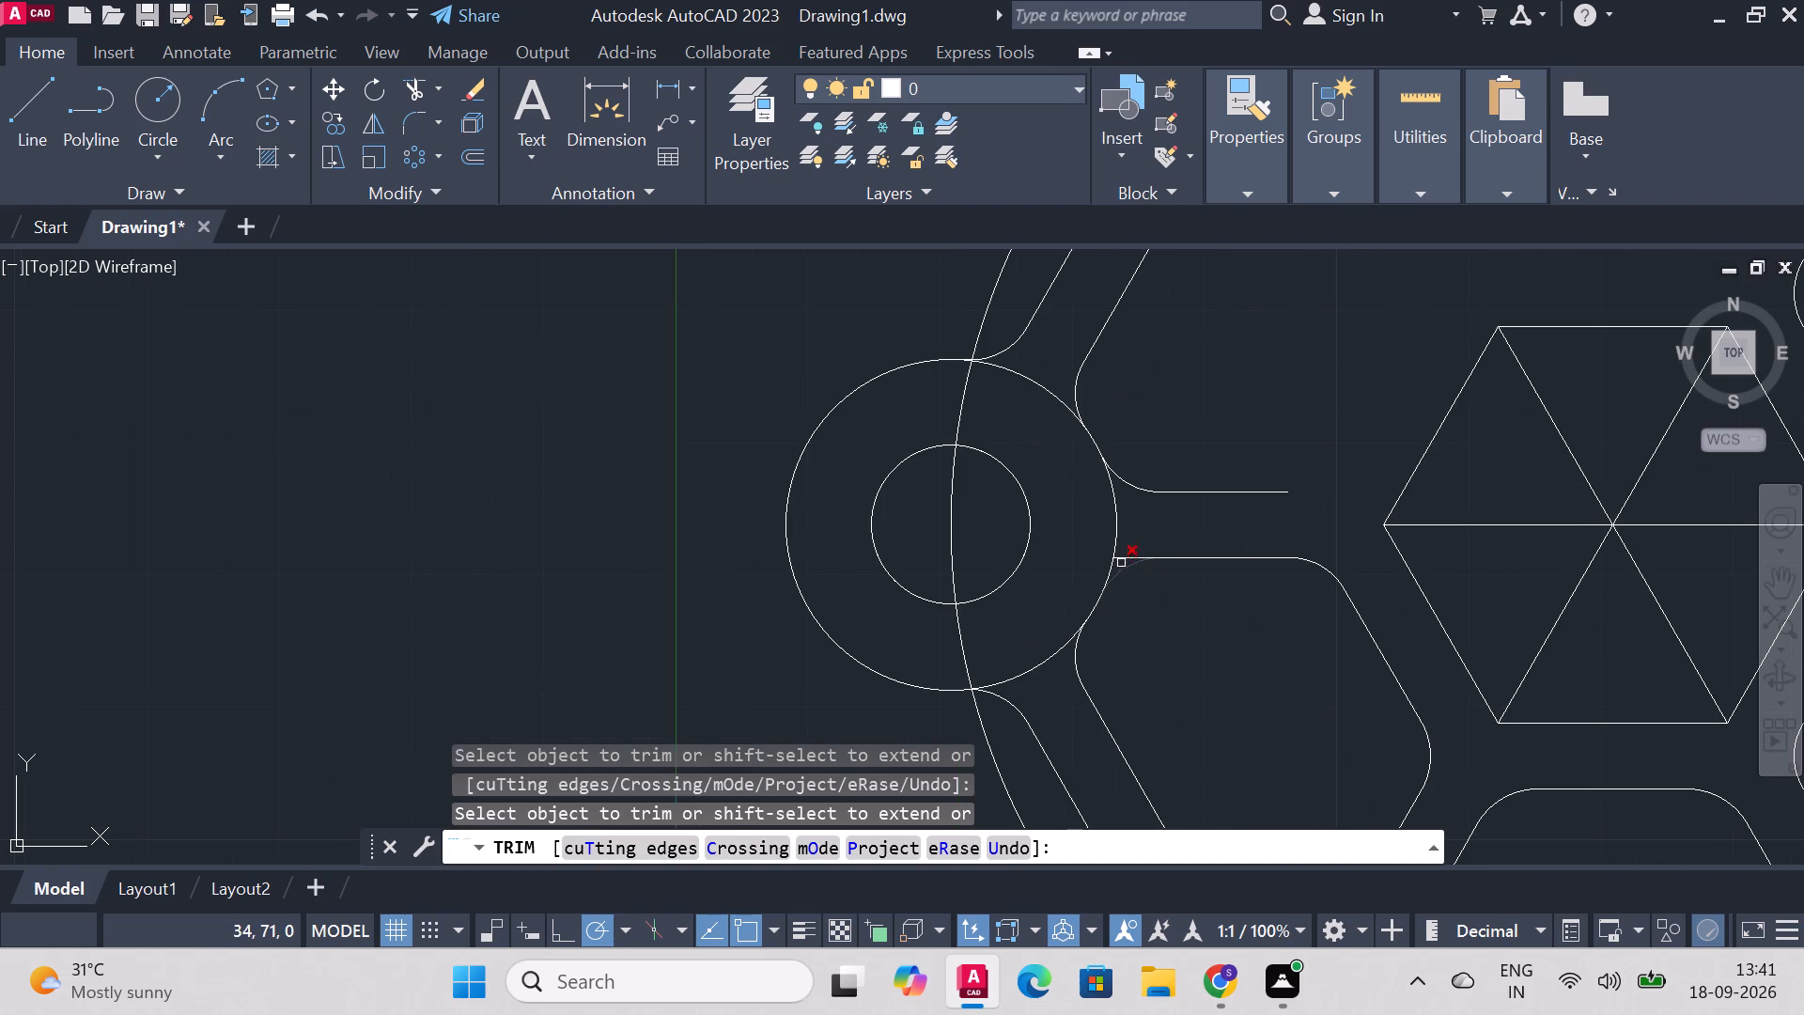
{"action": "left_click", "coordinate": [1125, 557]}
Draw a line from the inner hexagon's upper-left vertex to the remaining centre-line stub at the upper-left boss's inner circle.
{"action": "scroll", "coordinate": [1699, 596], "scroll_direction": "down", "scroll_amount": 3}
{"action": "scroll", "coordinate": [1512, 666], "scroll_direction": "down", "scroll_amount": 2}
{"action": "scroll", "coordinate": [1753, 597], "scroll_direction": "up", "scroll_amount": 2}
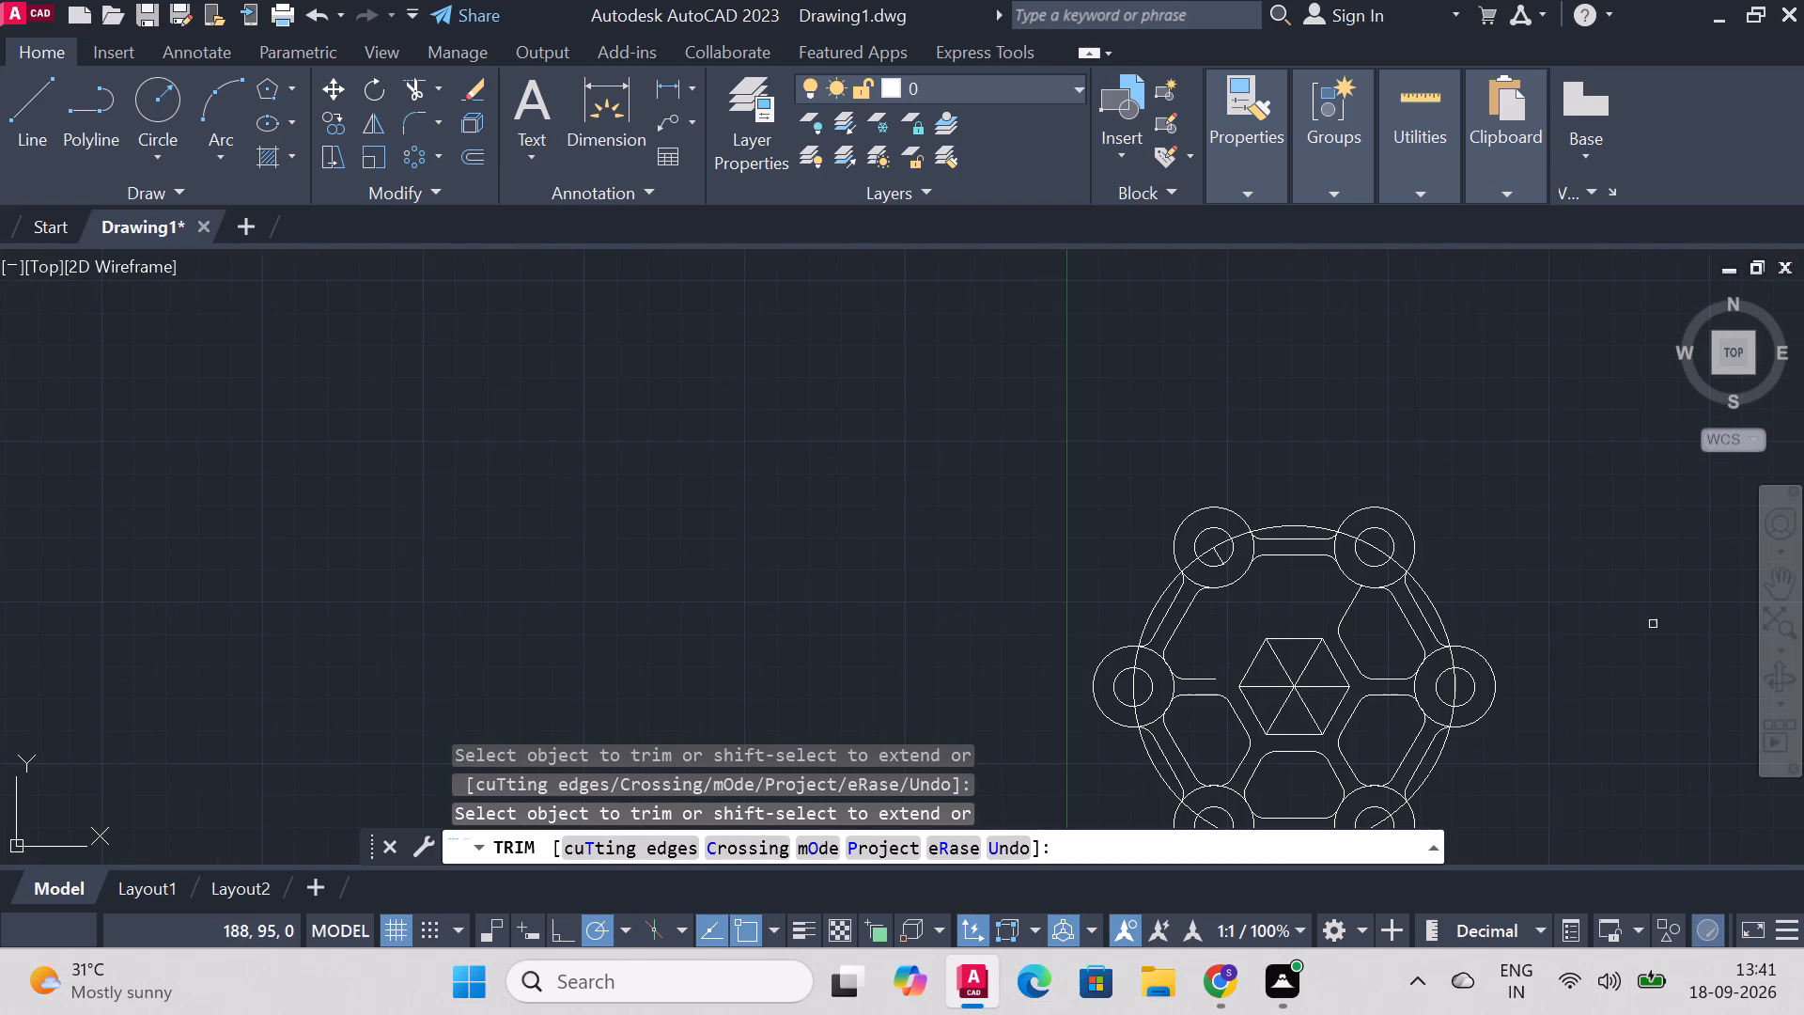
{"action": "scroll", "coordinate": [1335, 730], "scroll_direction": "up", "scroll_amount": 2}
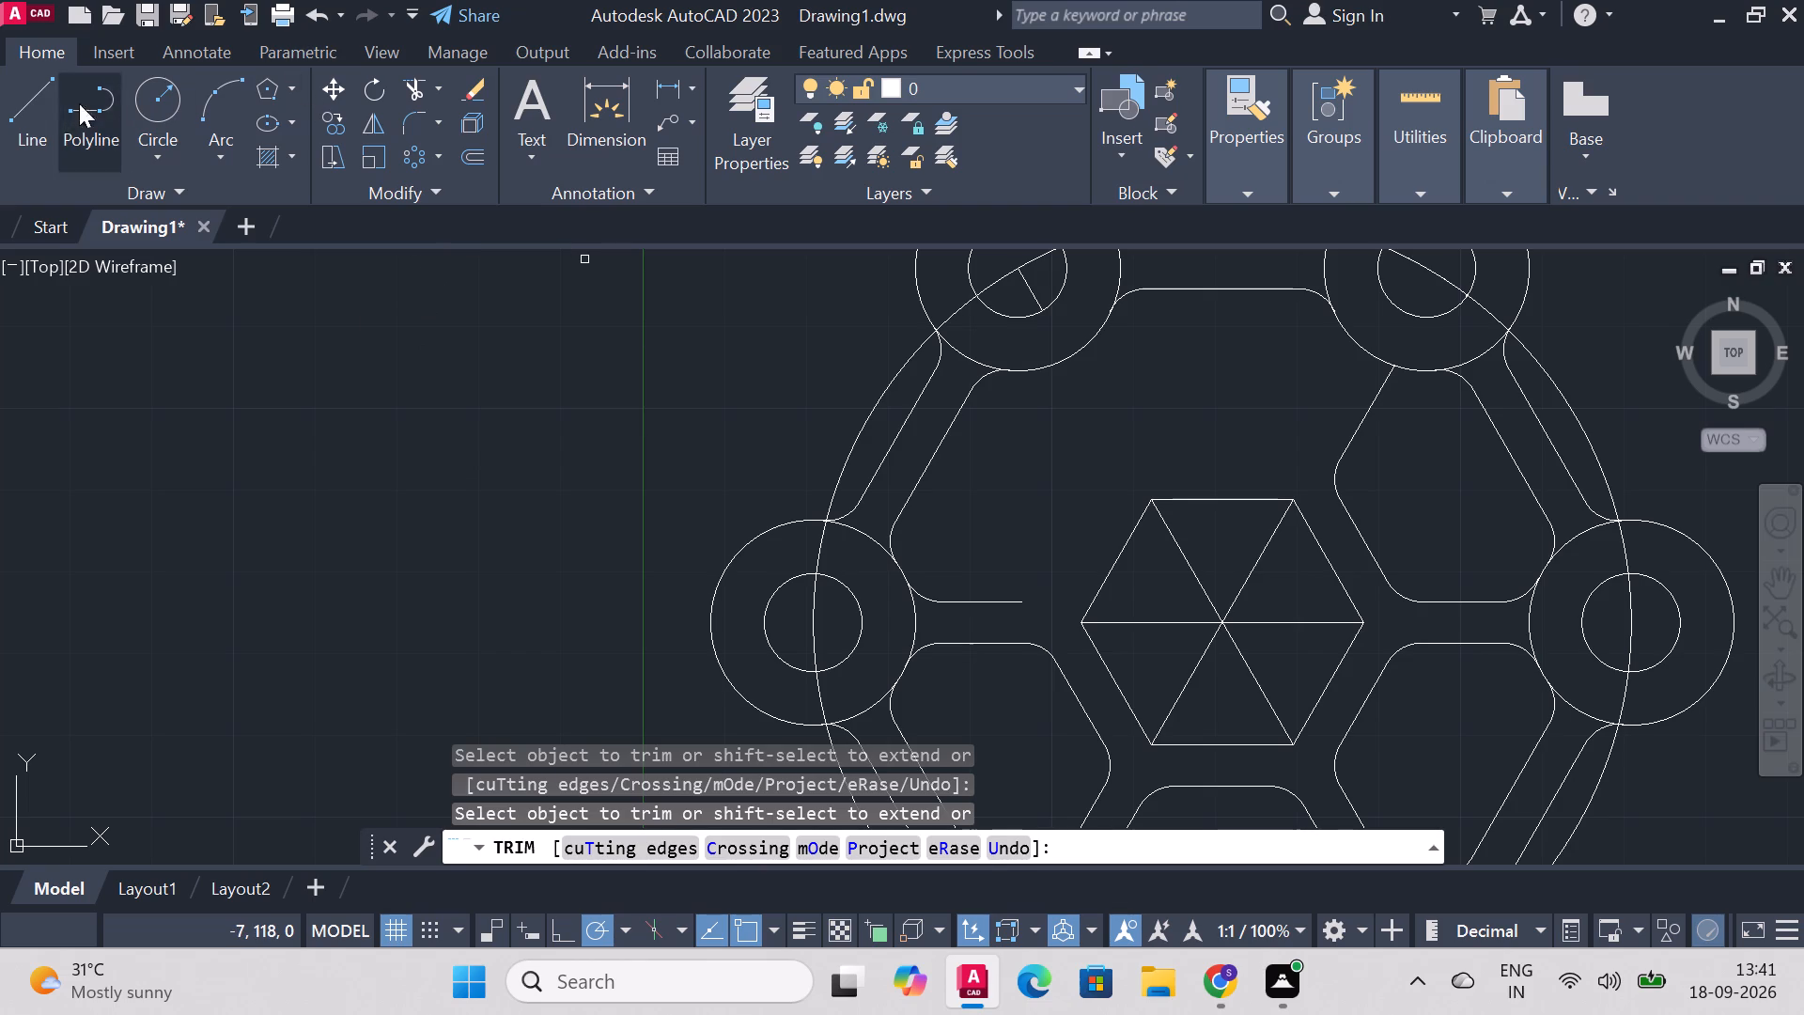
{"action": "left_click", "coordinate": [47, 97]}
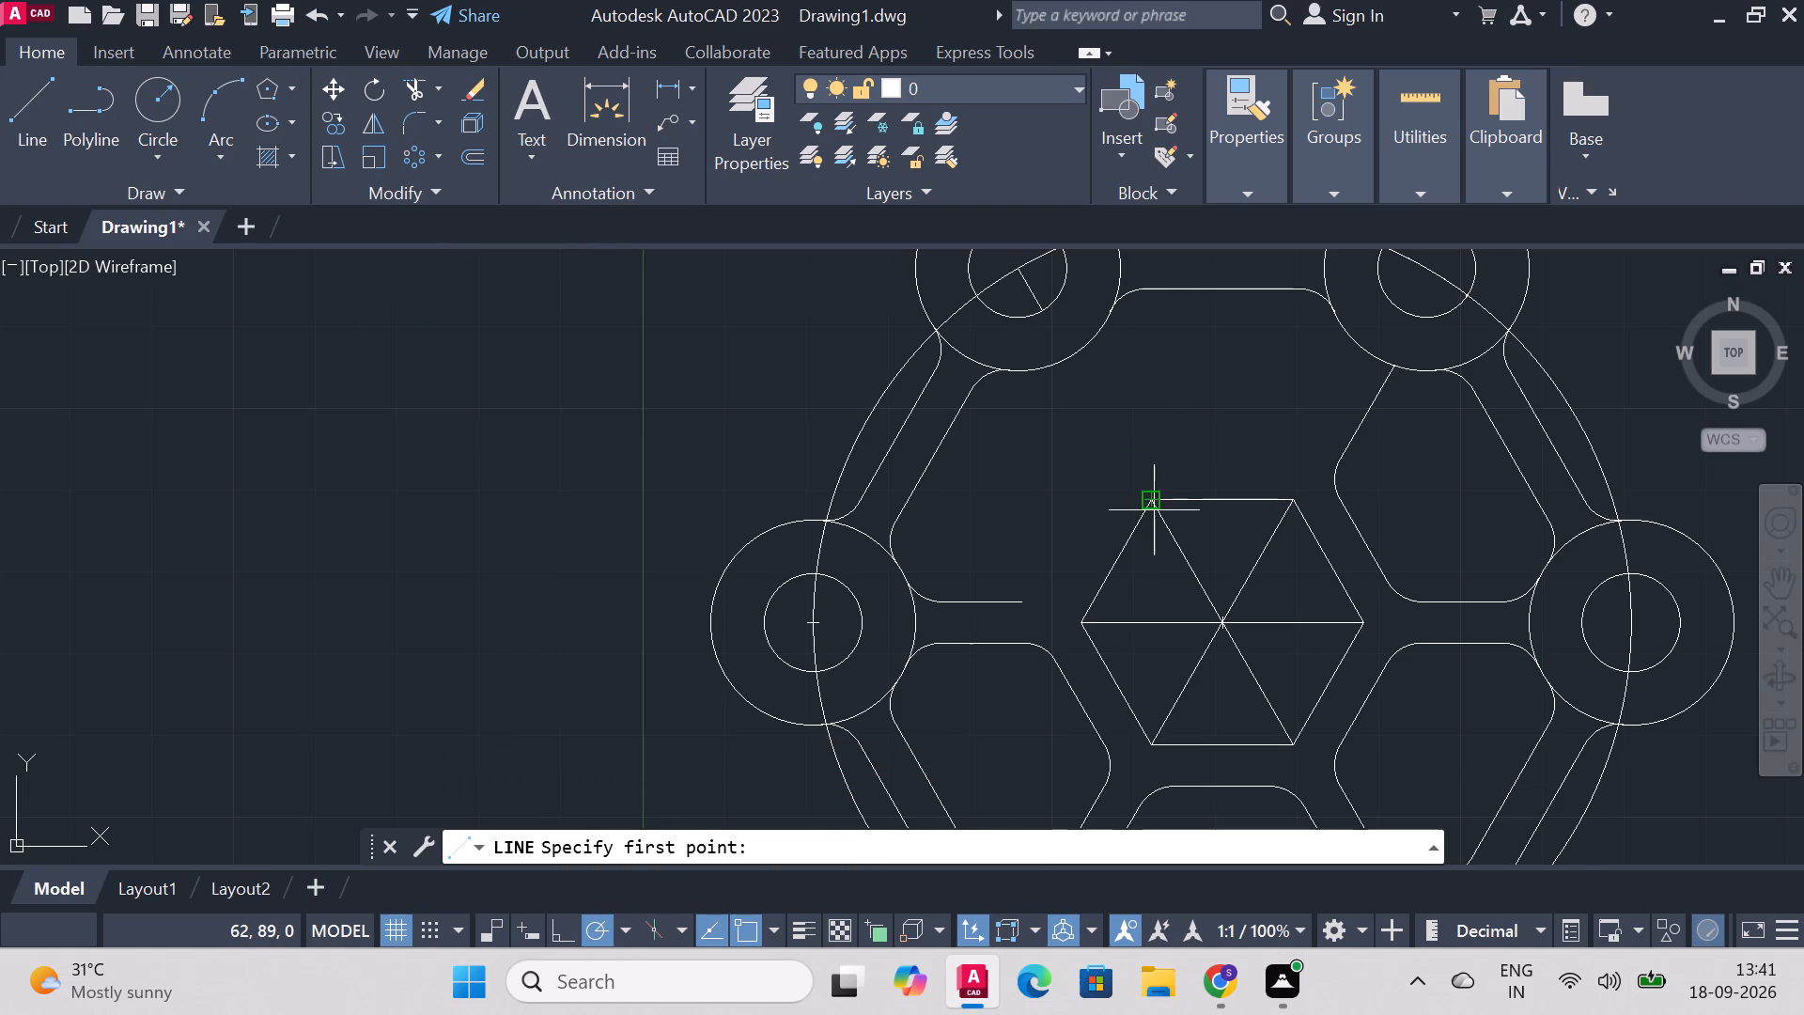
{"action": "left_click", "coordinate": [1157, 506]}
{"action": "left_click", "coordinate": [1038, 300]}
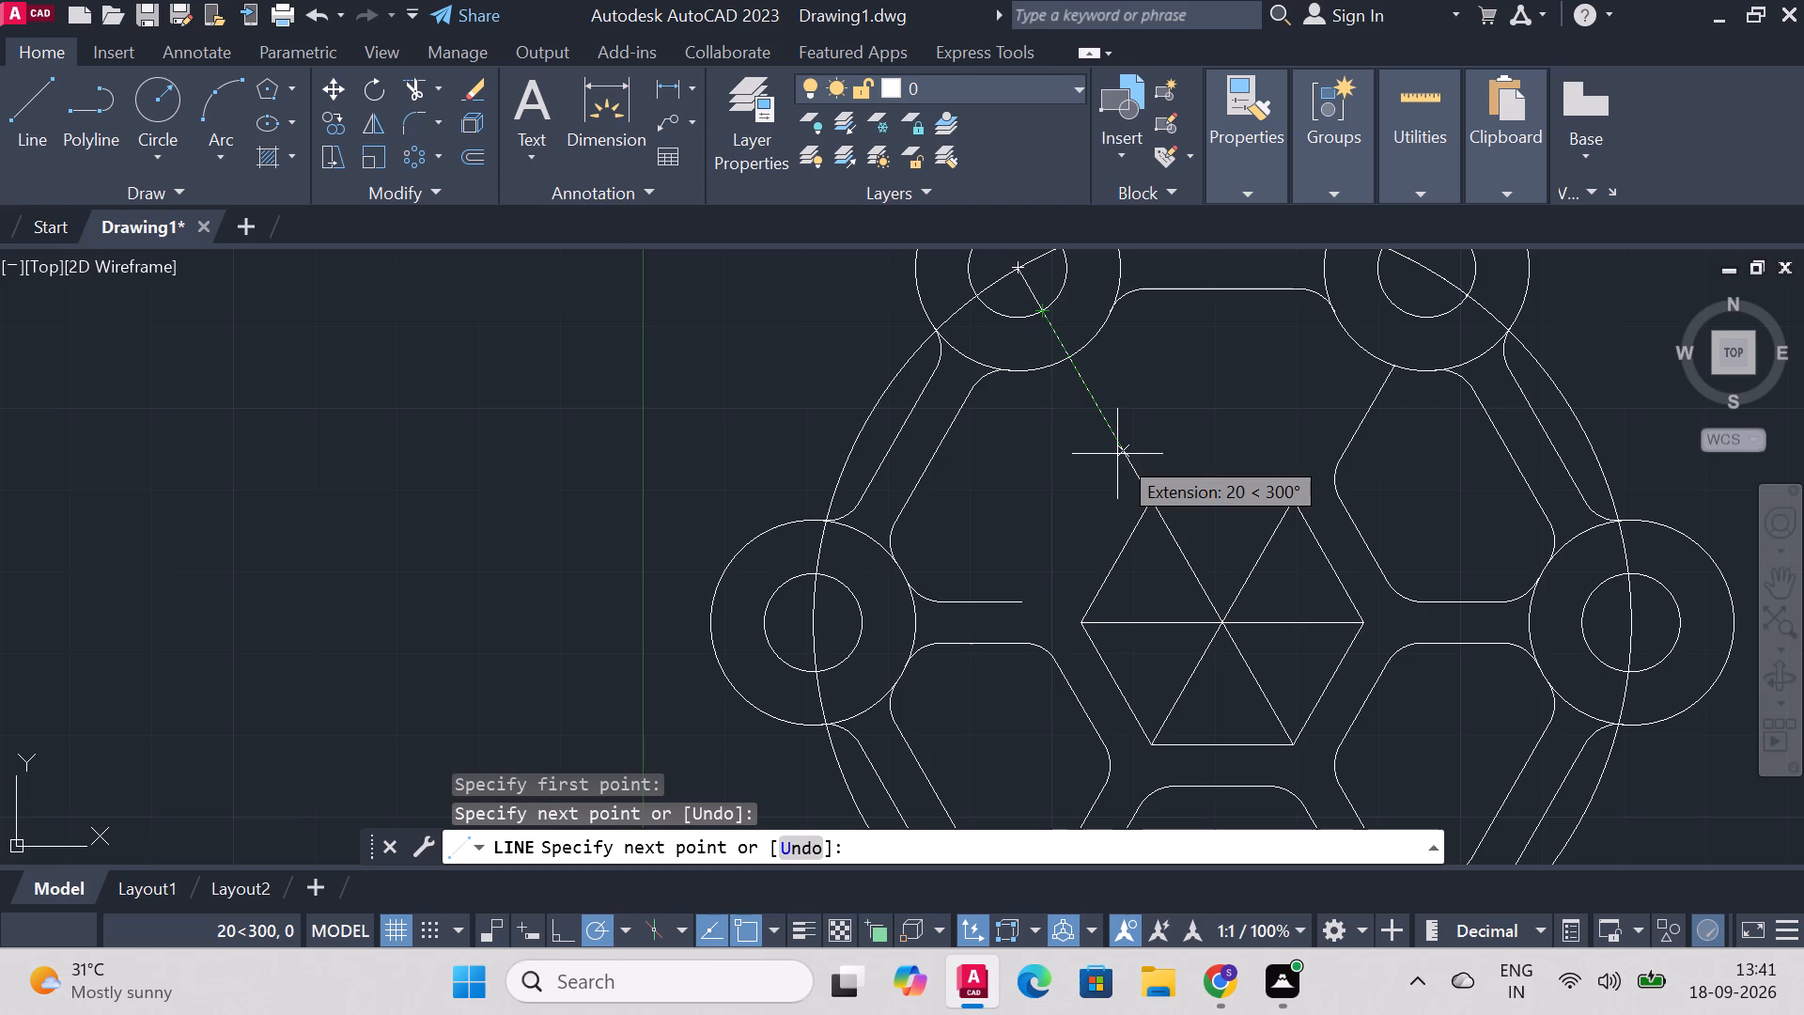
{"action": "key", "text": "Escape"}
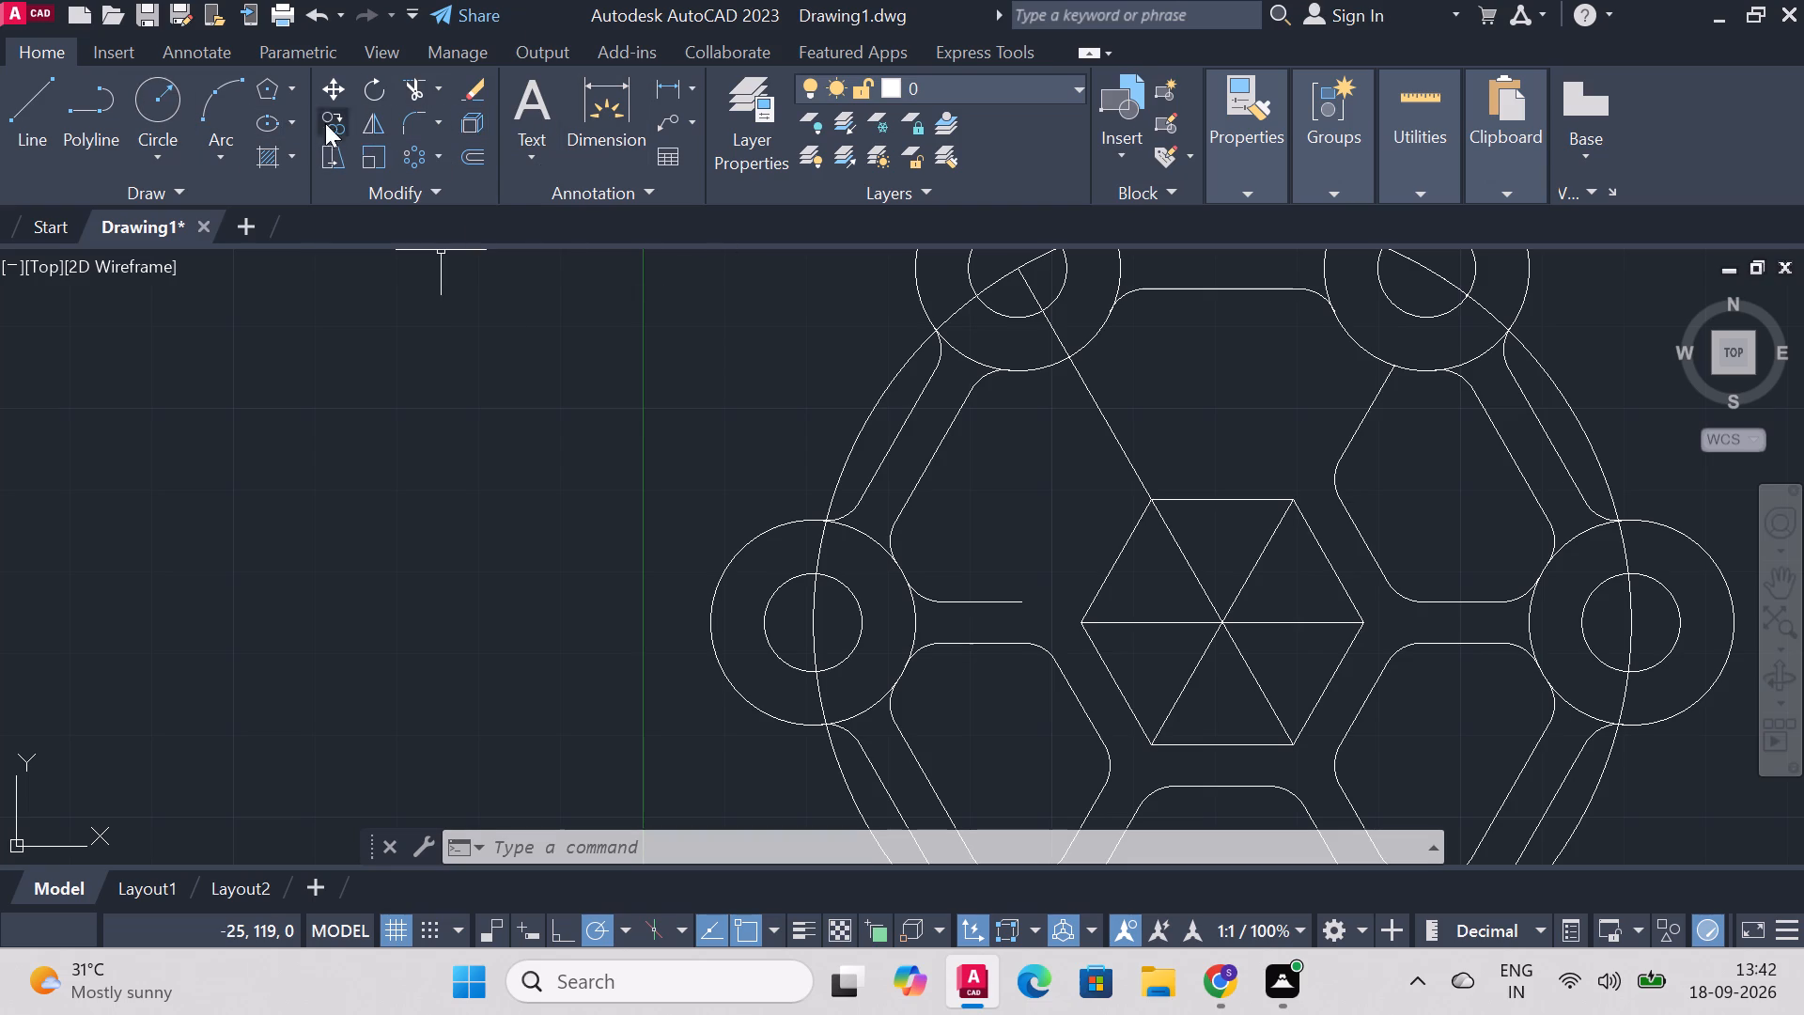
Draw a six-sided polygon centred on the inner hexagon's centre, circumscribed about a circle of radius 15.
{"action": "left_click", "coordinate": [261, 79]}
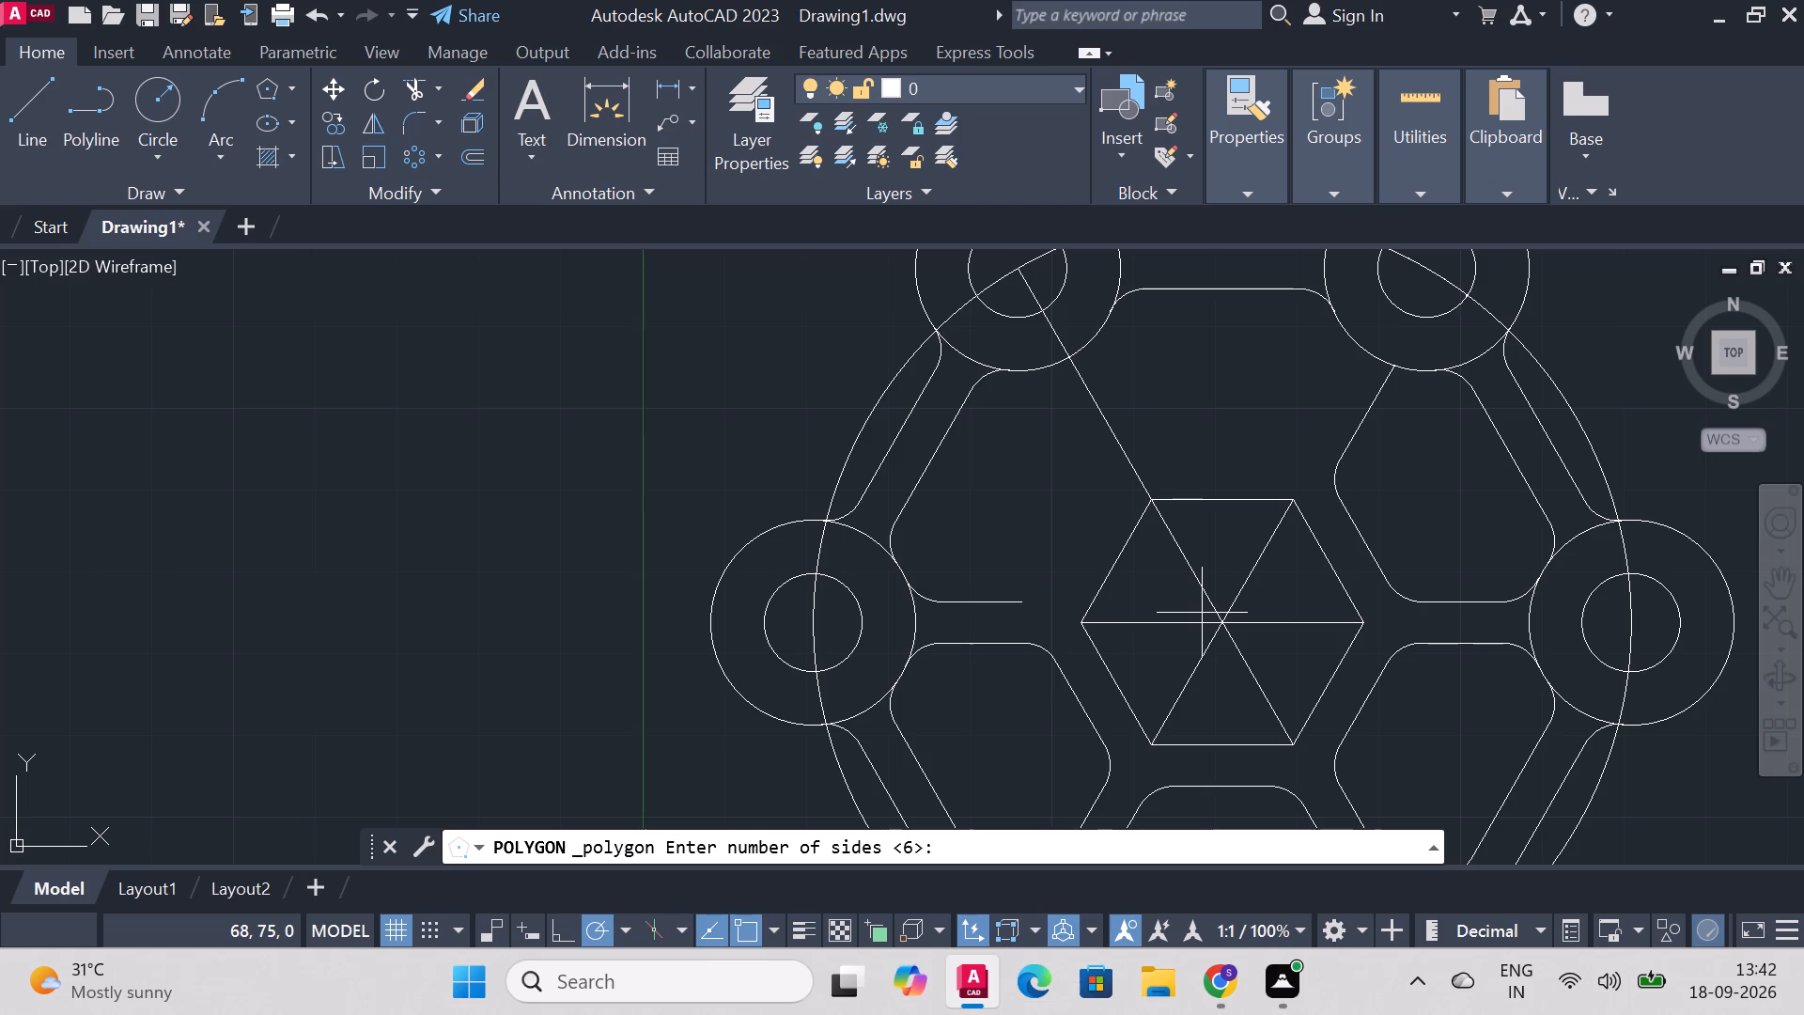
{"action": "key", "text": "6"}
{"action": "key", "text": "Return"}
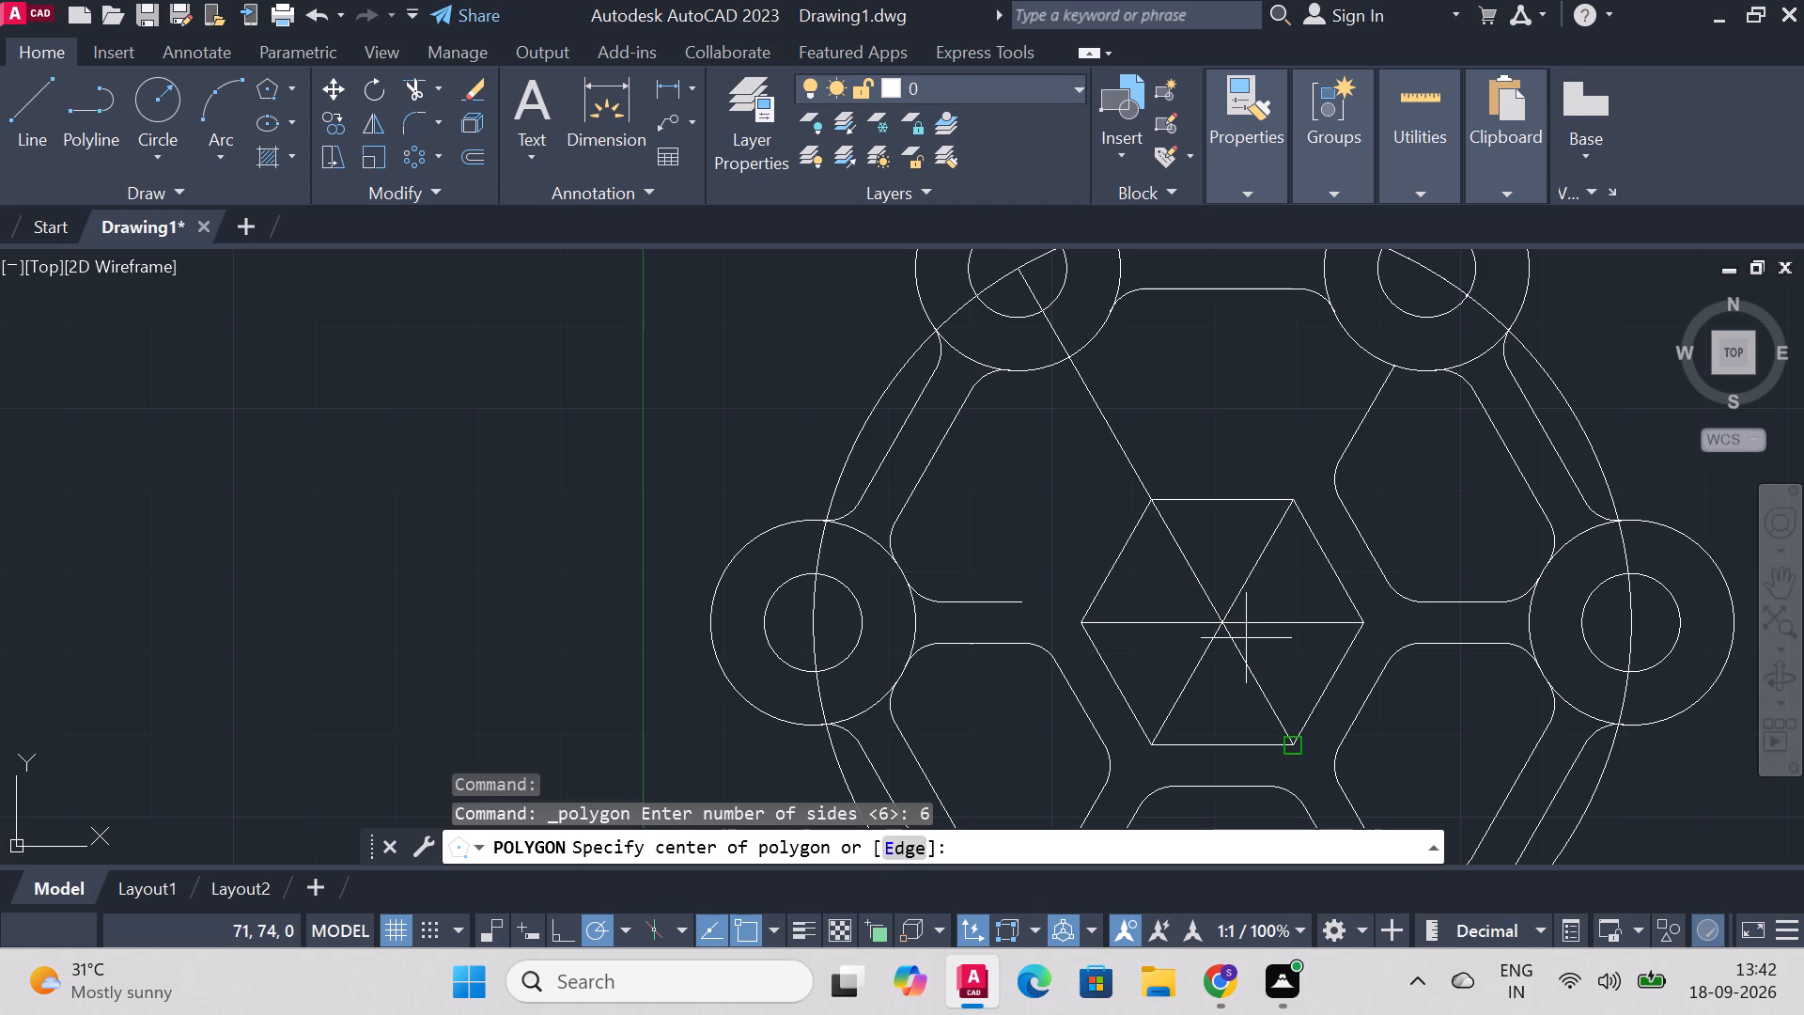
{"action": "left_click", "coordinate": [1221, 625]}
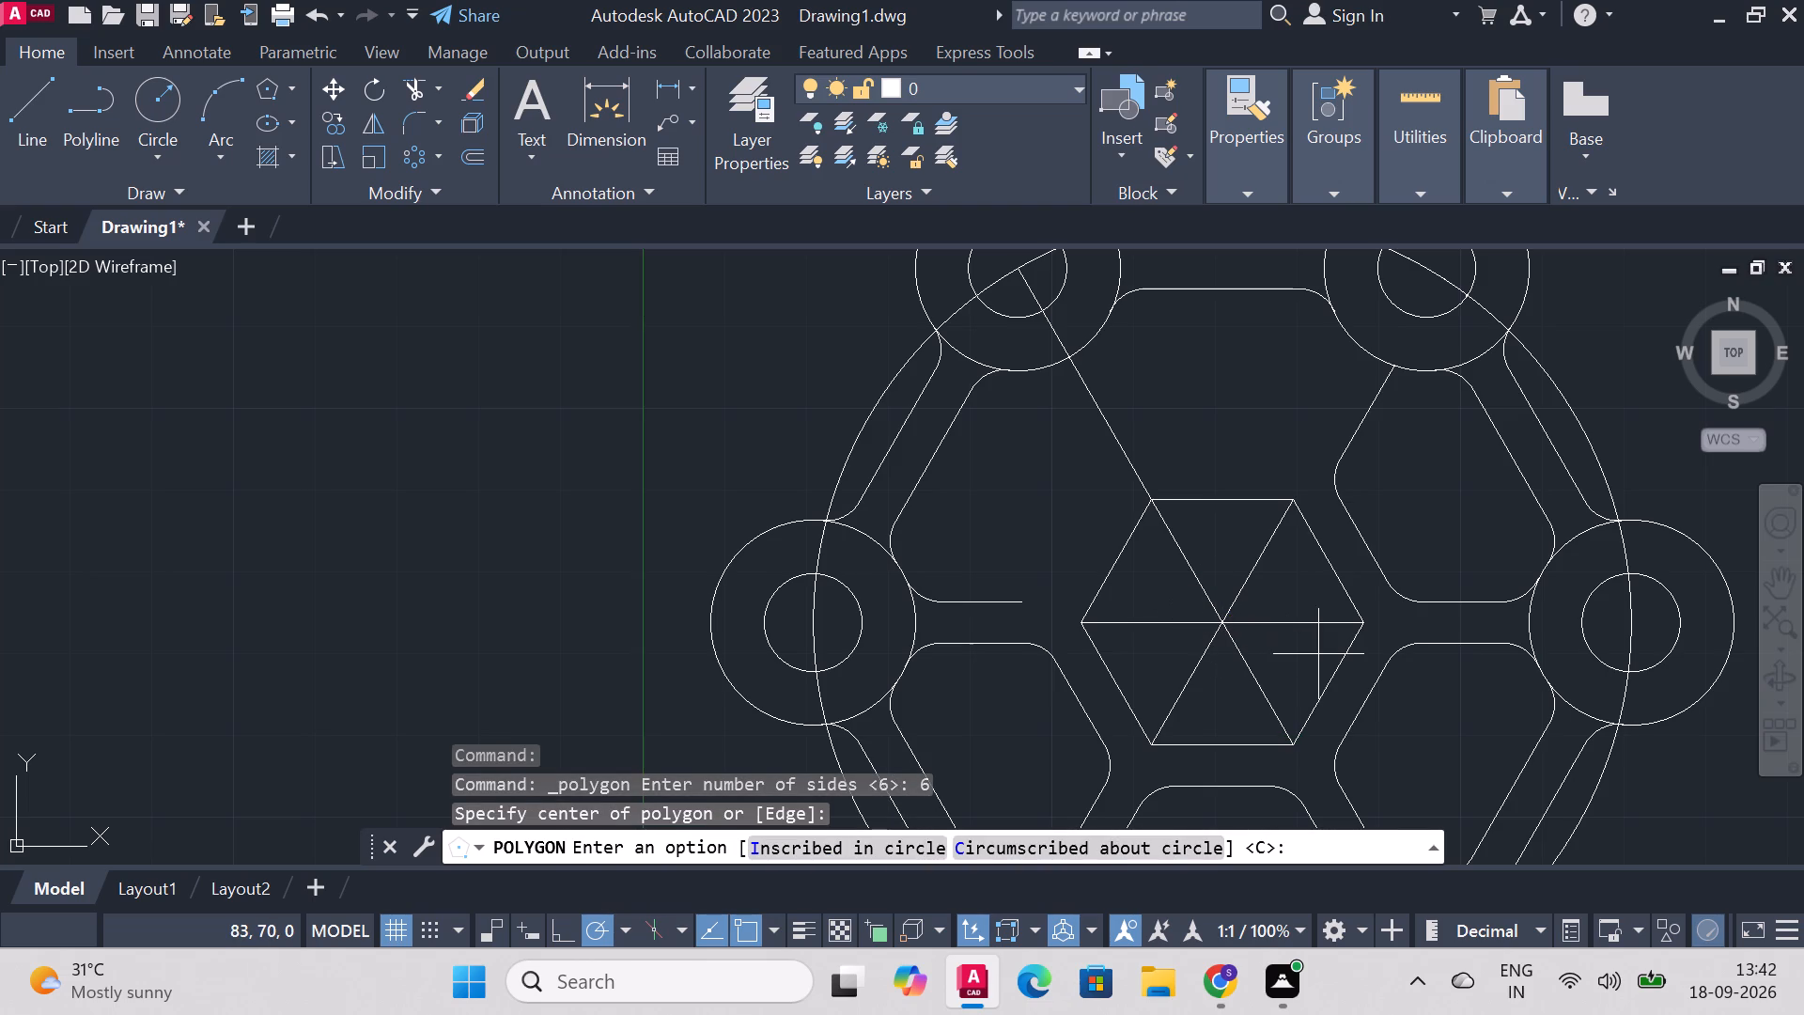
{"action": "key", "text": "c"}
{"action": "key", "text": "Return"}
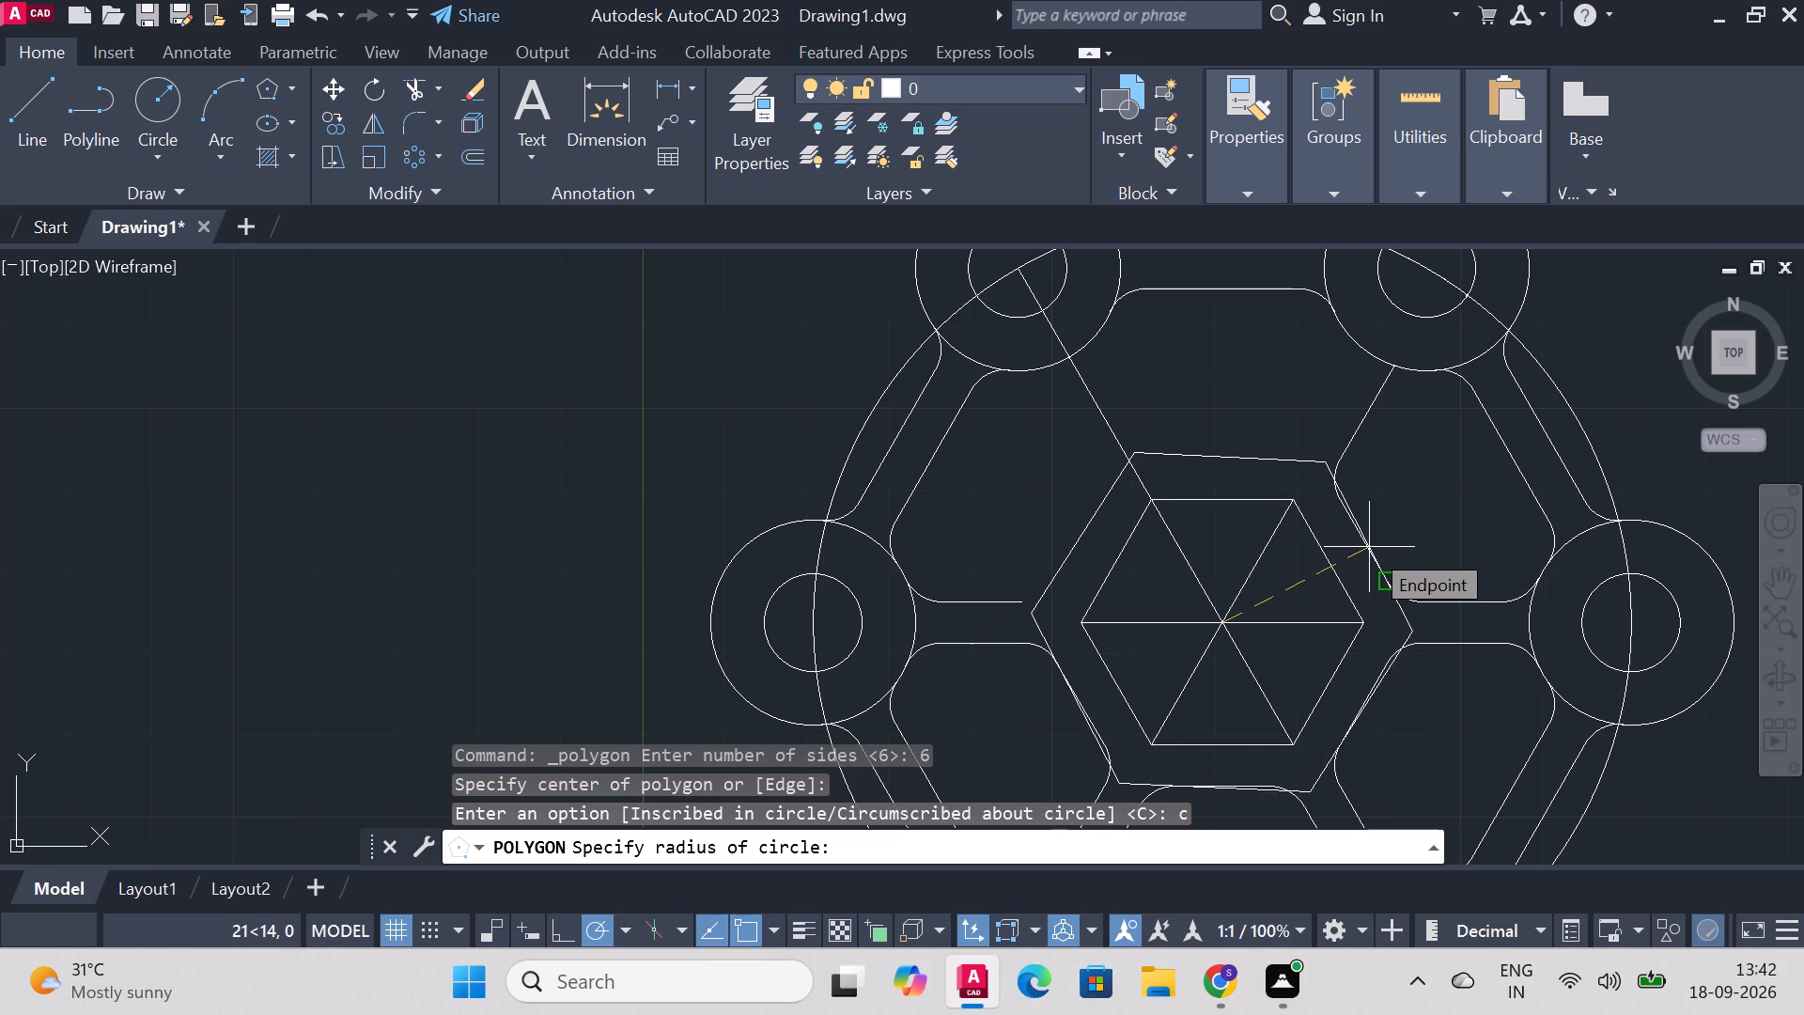
{"action": "type", "text": "15"}
{"action": "key", "text": "Return"}
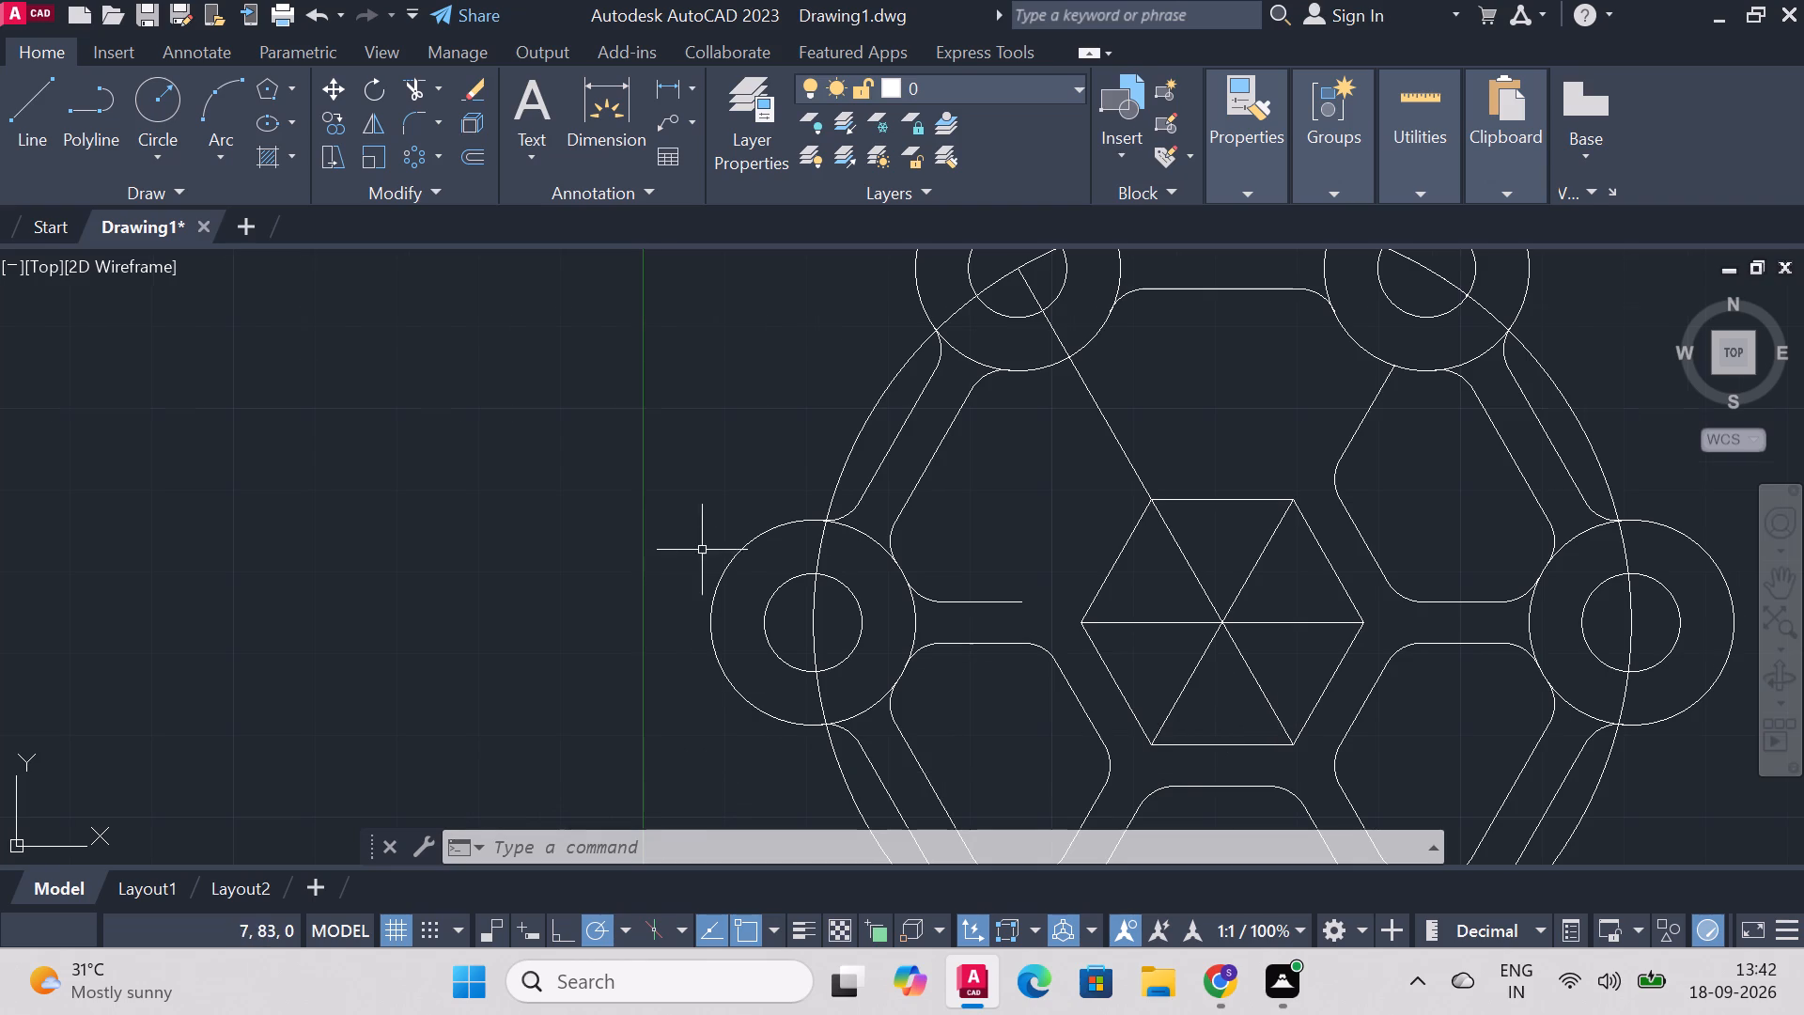
Draw a separate six-sided polygon in the empty space right of the plate, circumscribed about a circle of radius 15.
{"action": "scroll", "coordinate": [702, 550], "scroll_direction": "down", "scroll_amount": 2}
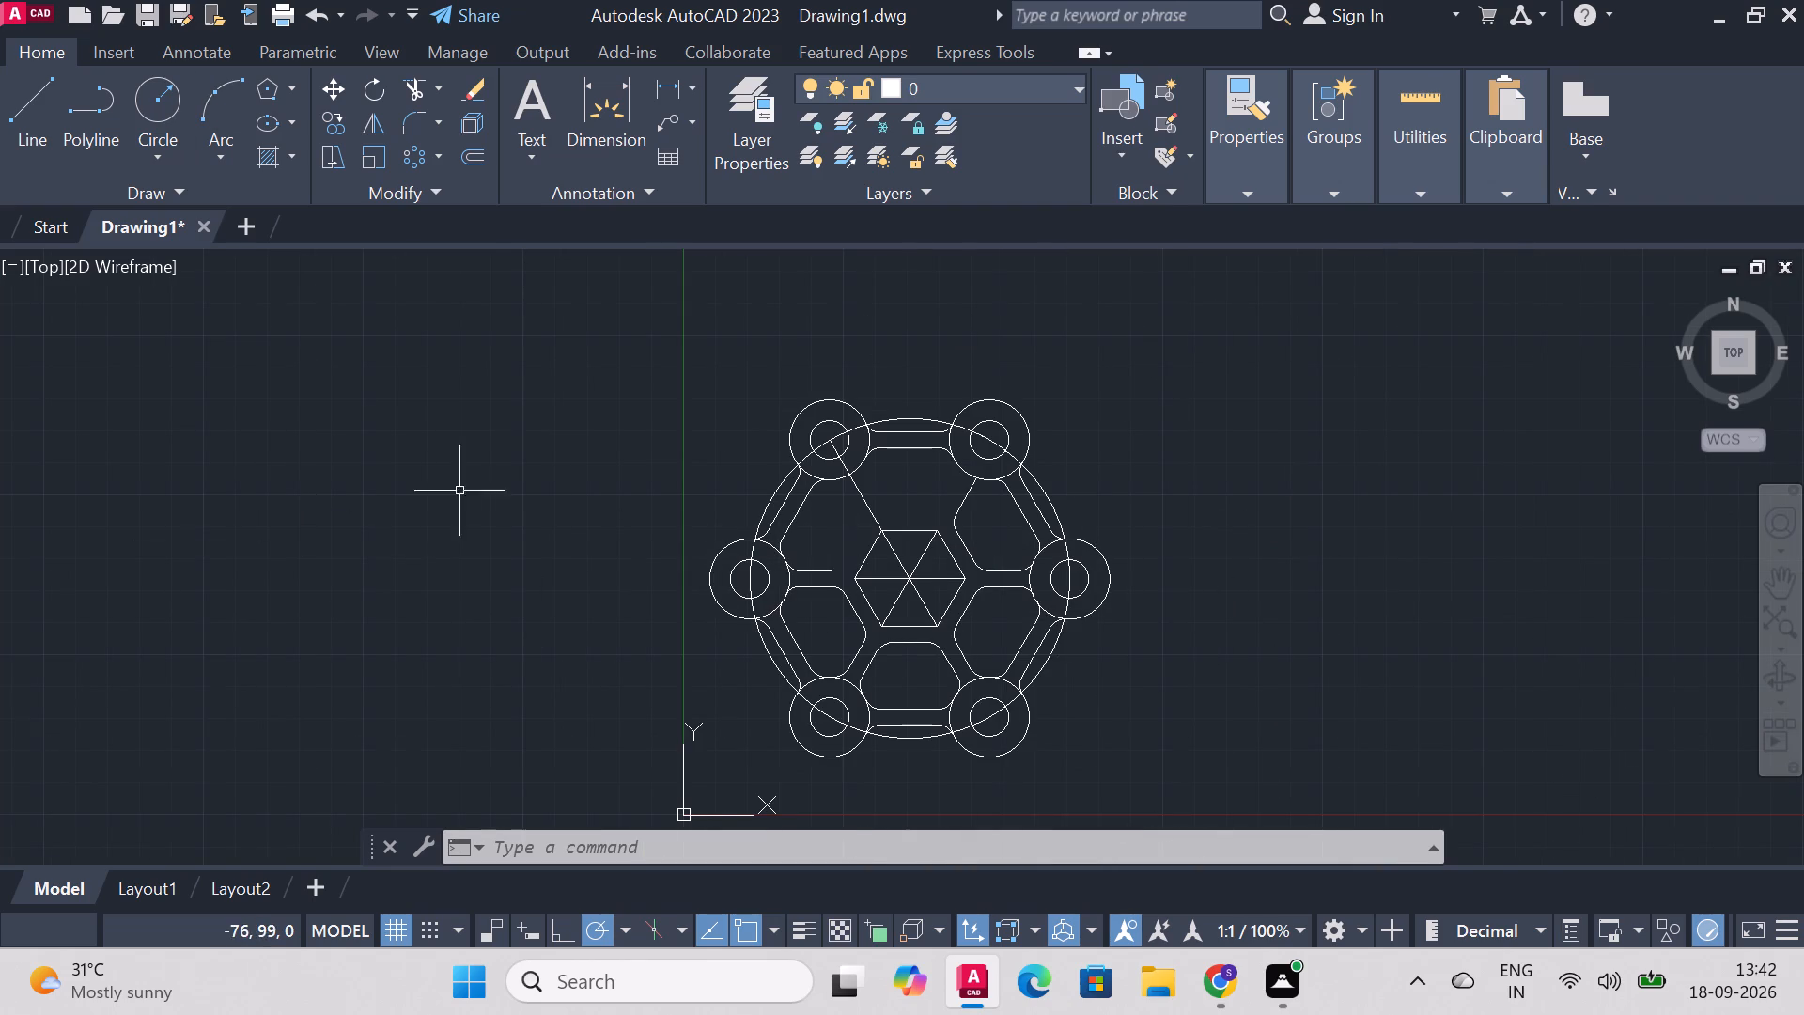
{"action": "left_click", "coordinate": [269, 85]}
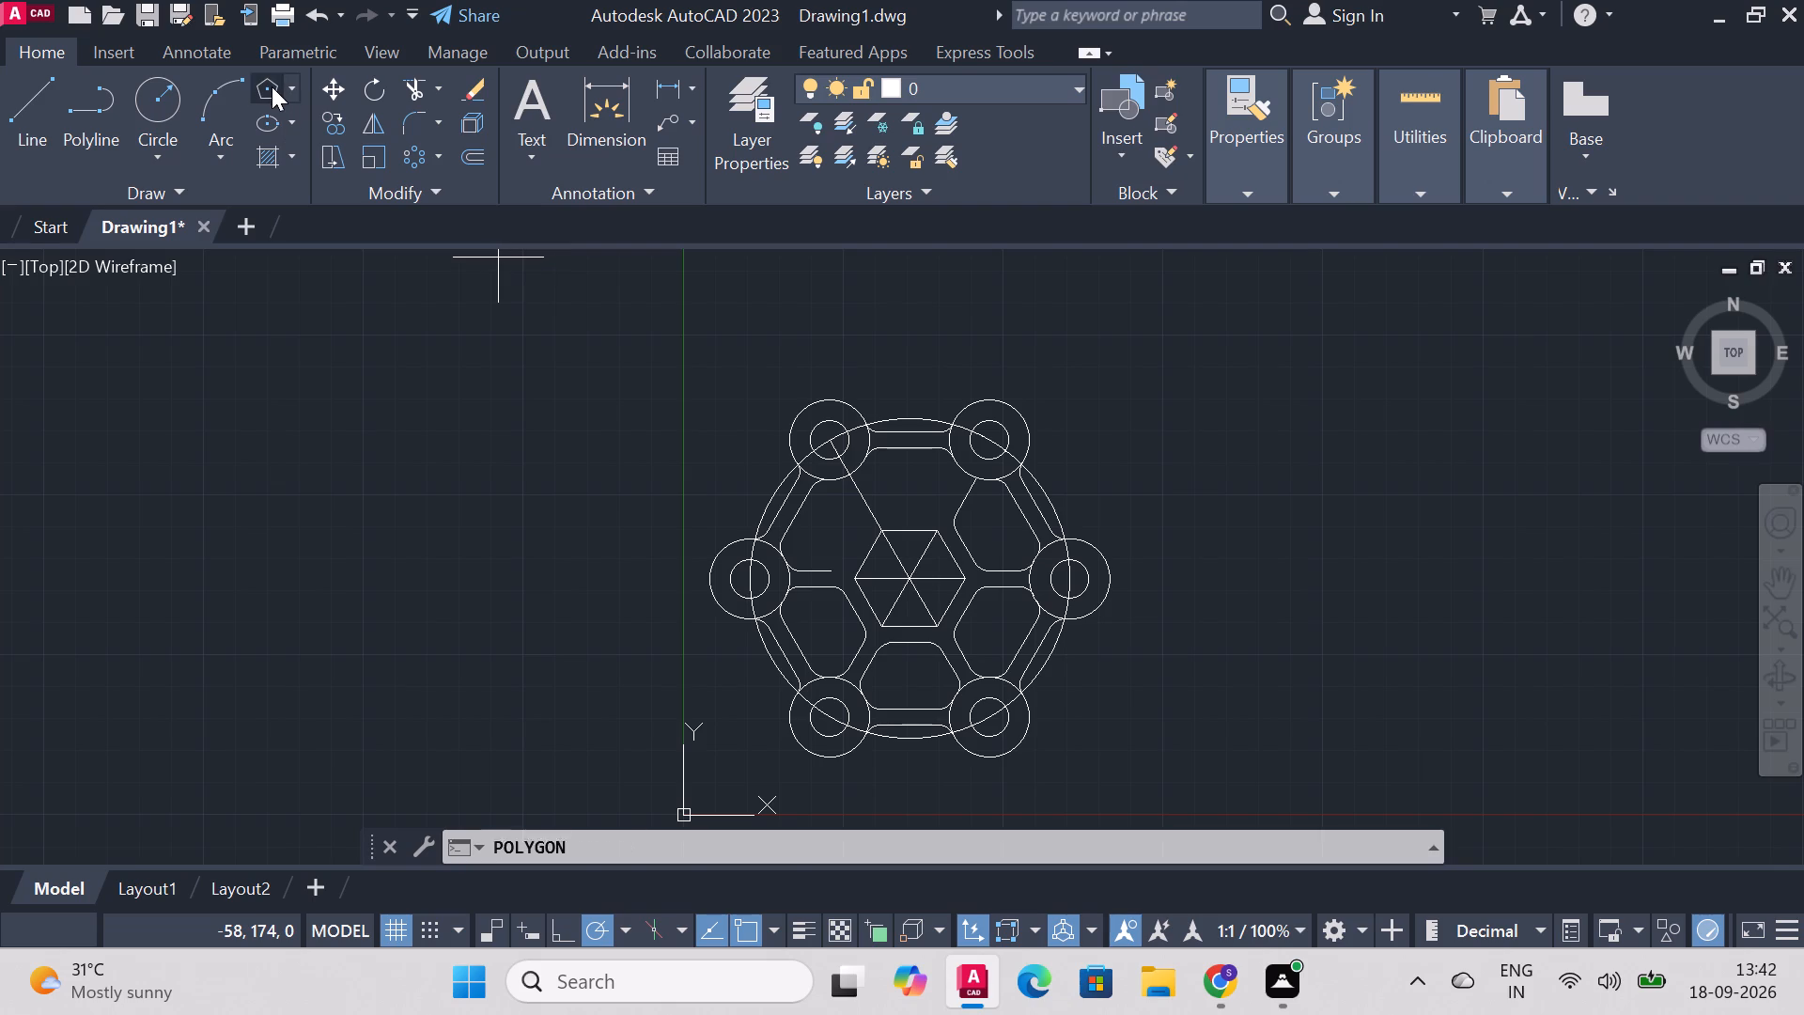
{"action": "key", "text": "6"}
{"action": "key", "text": "Return"}
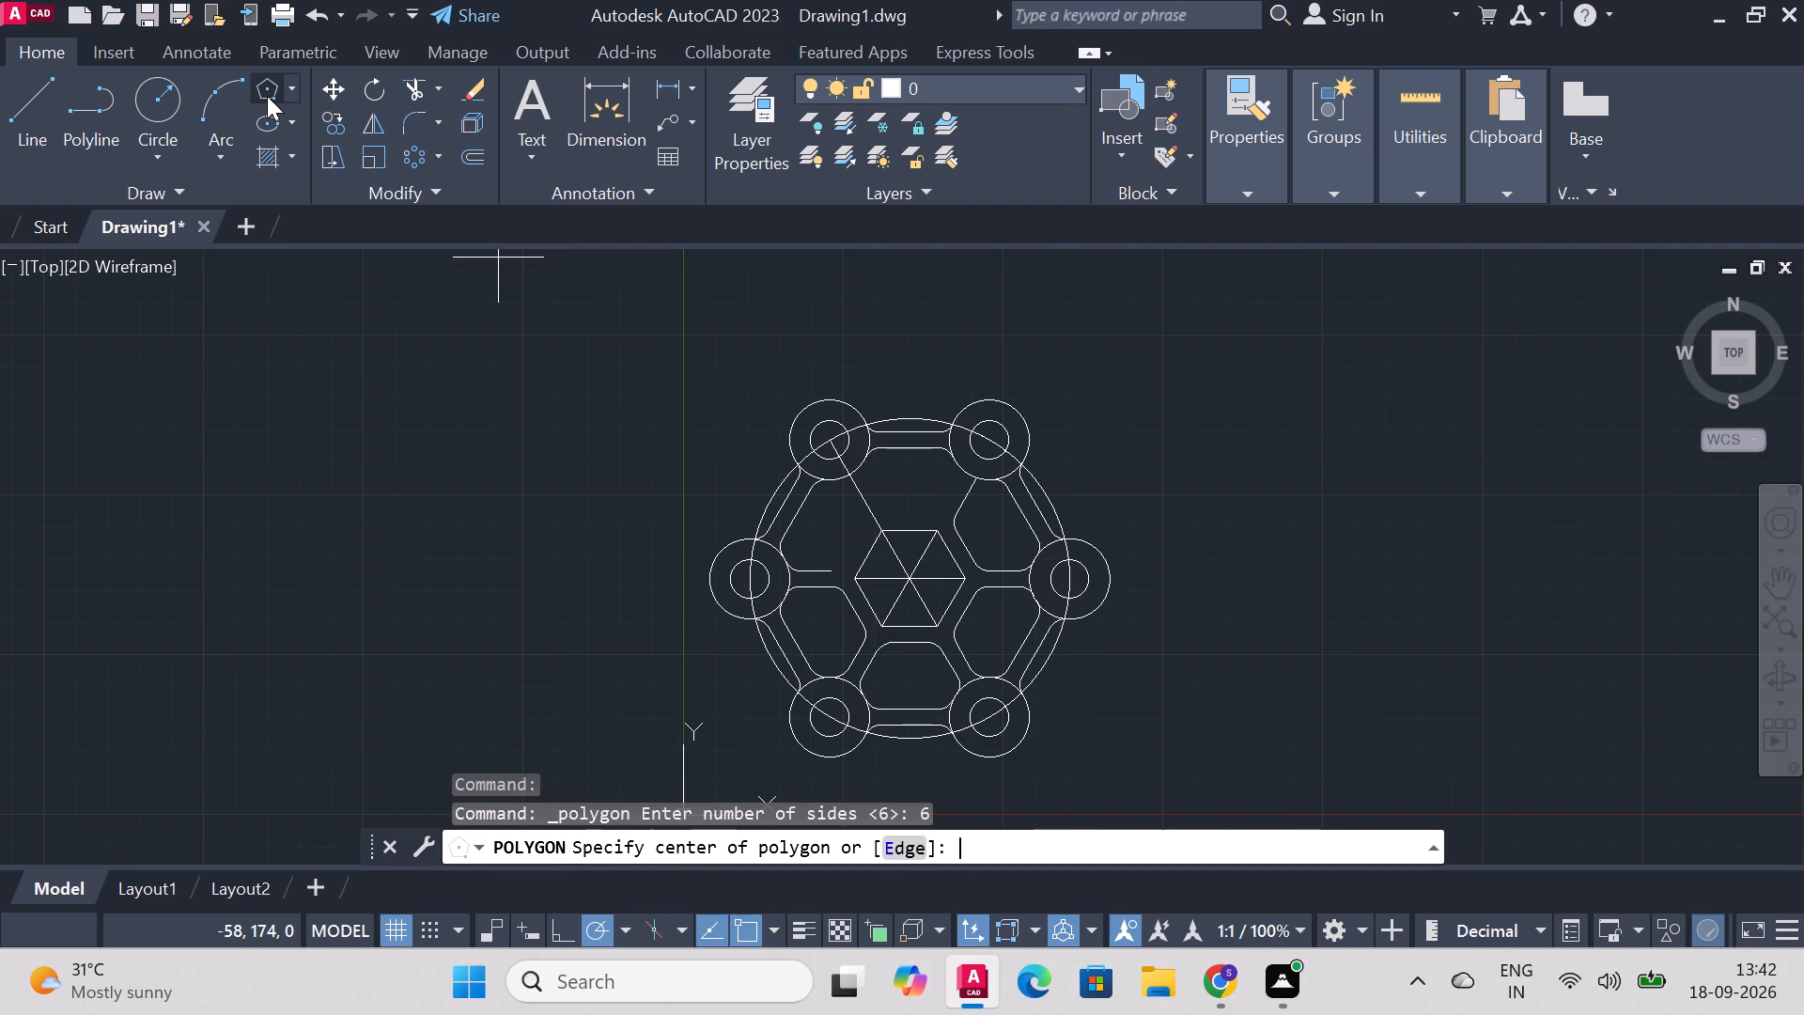
{"action": "left_click", "coordinate": [1391, 586]}
{"action": "key", "text": "c"}
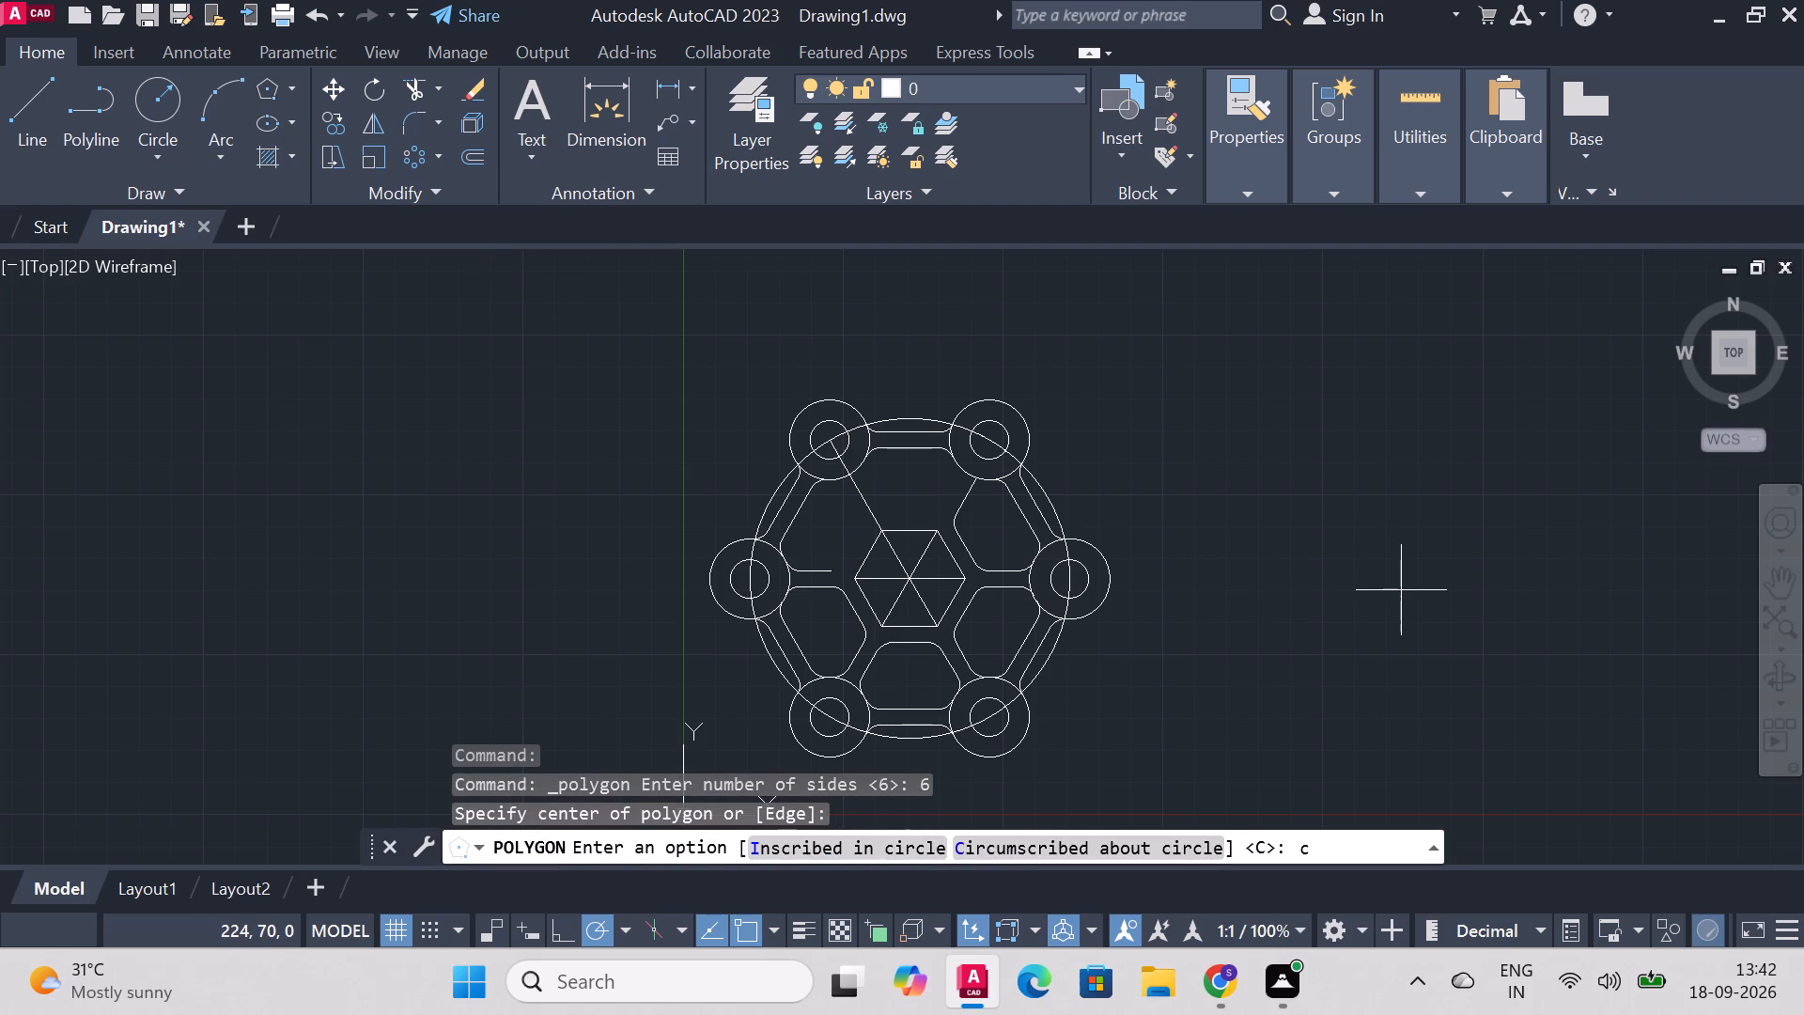
{"action": "key", "text": "Return"}
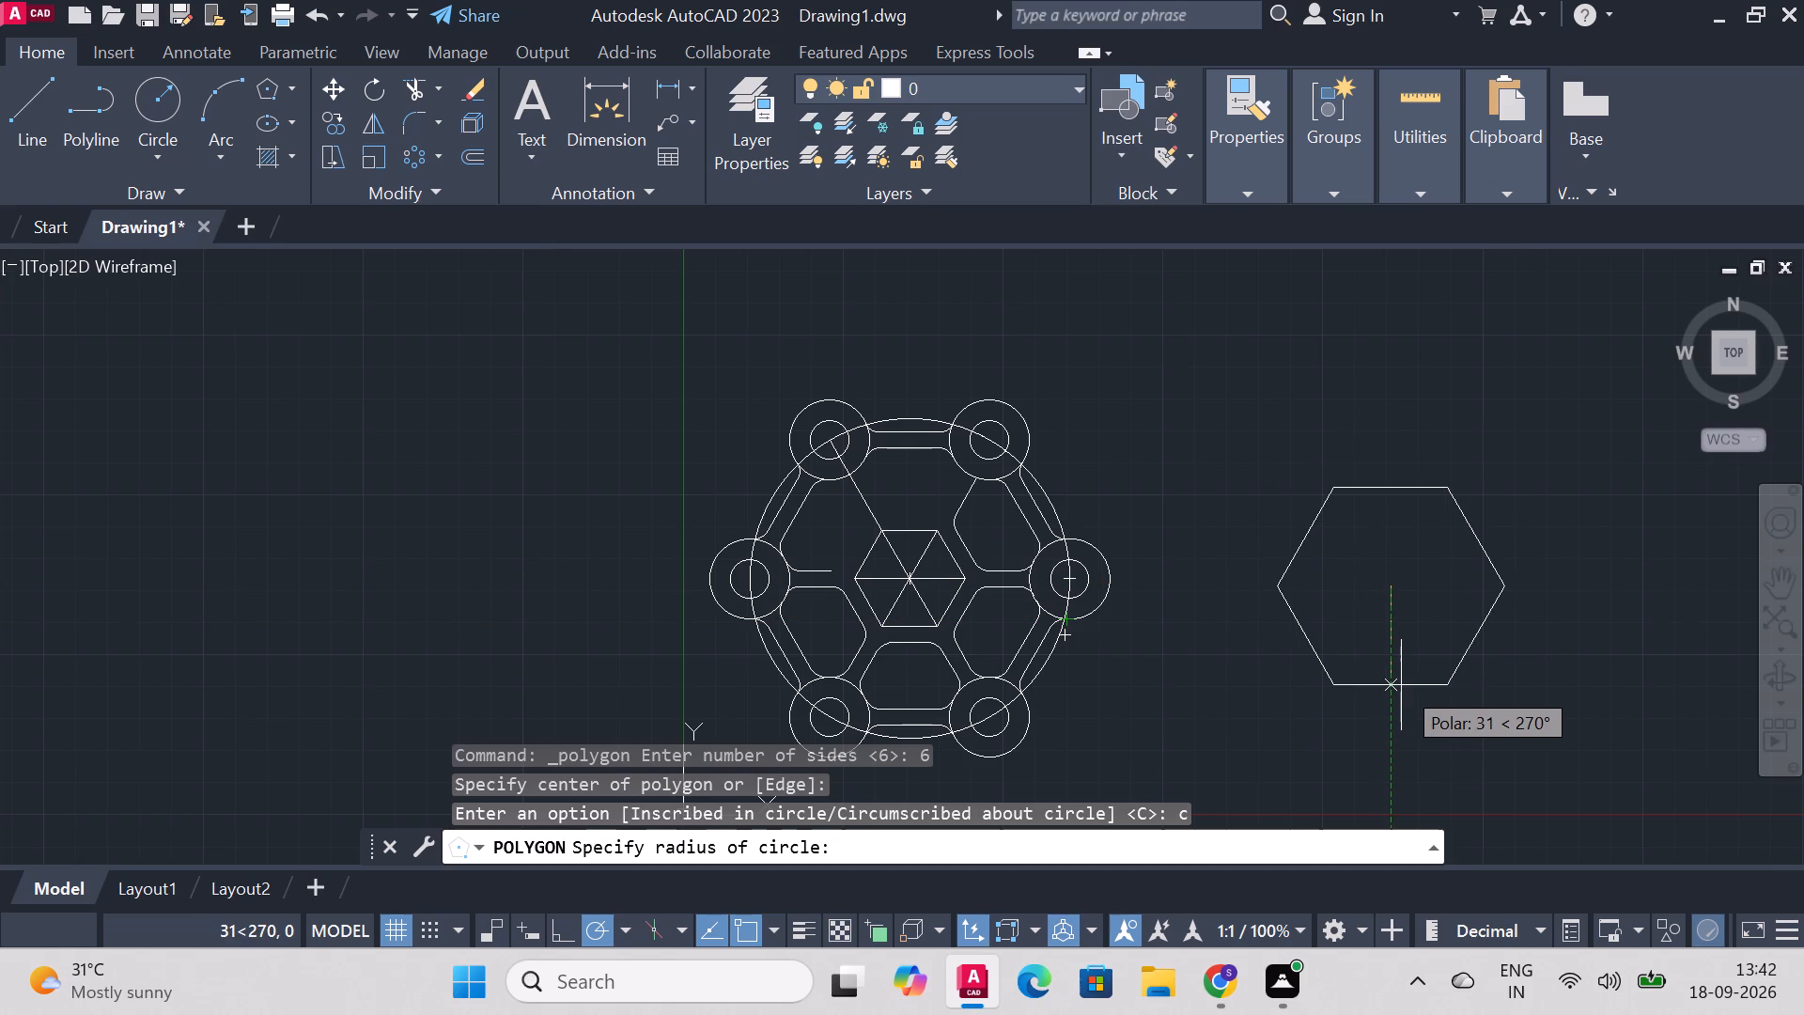
{"action": "type", "text": "15"}
{"action": "key", "text": "Return"}
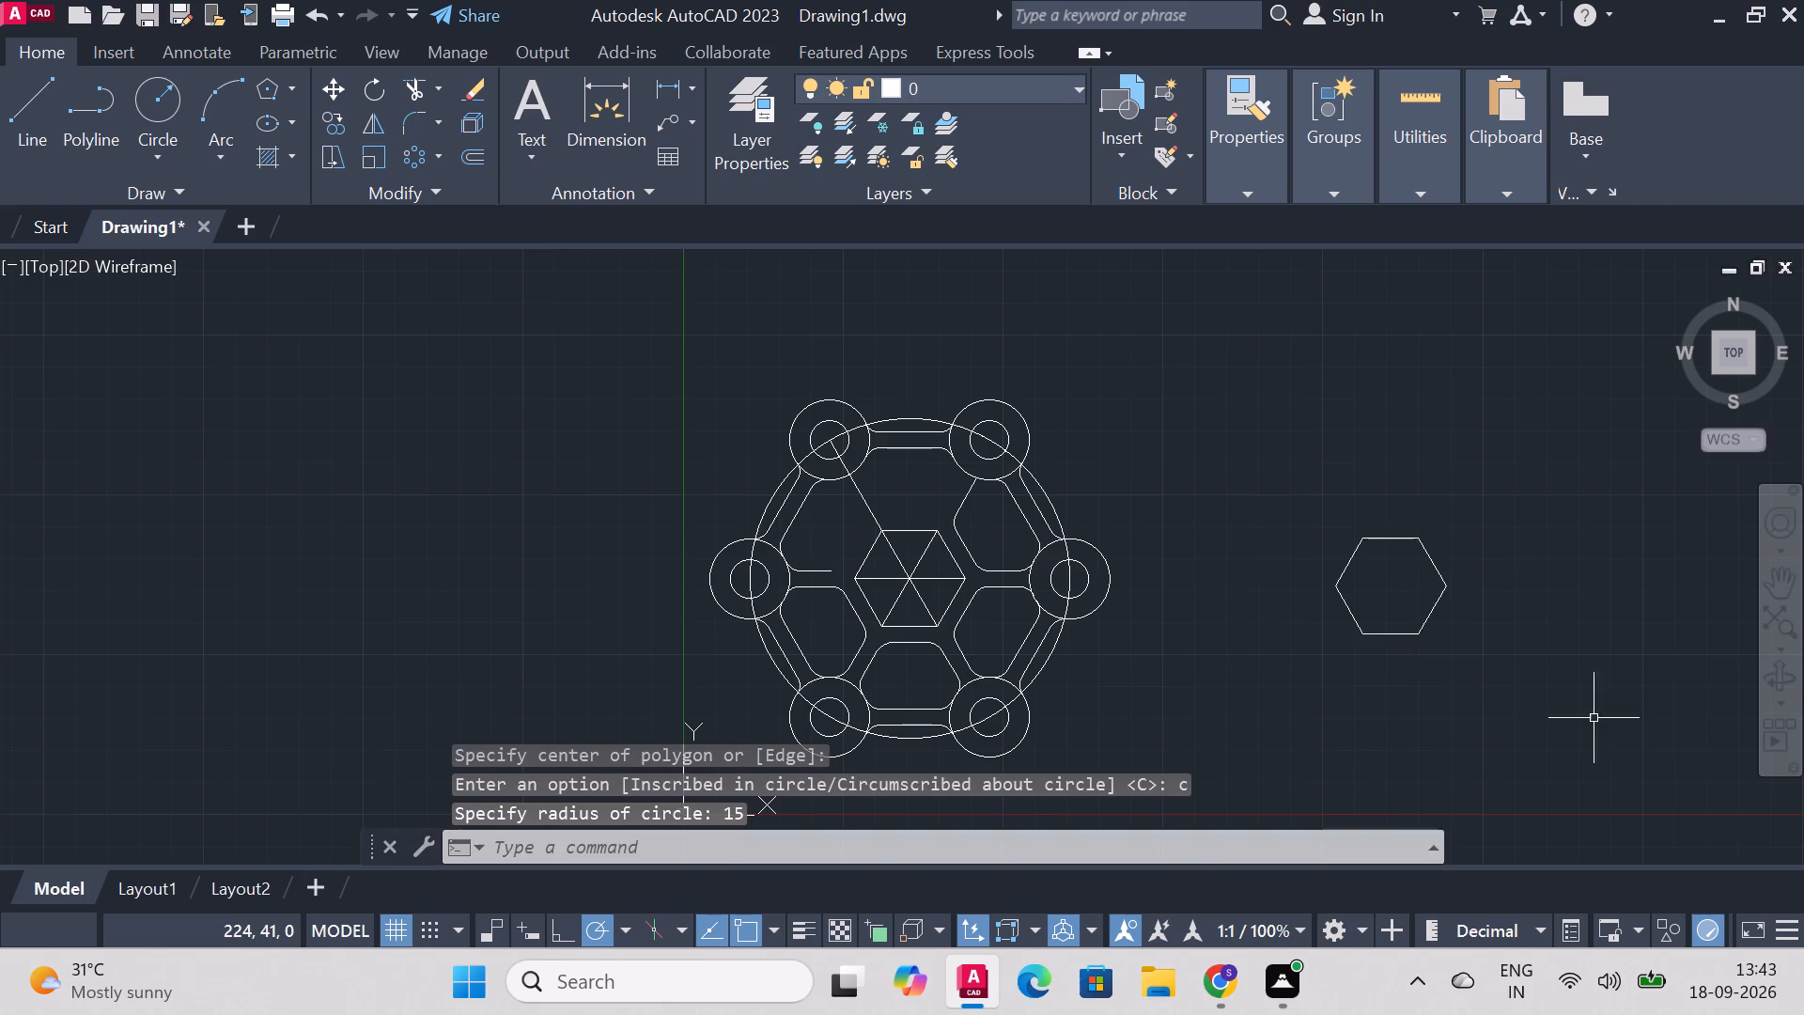
Move the separate hexagon a short distance straight up, using its upper-left vertex as the base point.
{"action": "scroll", "coordinate": [1608, 478], "scroll_direction": "up", "scroll_amount": 1}
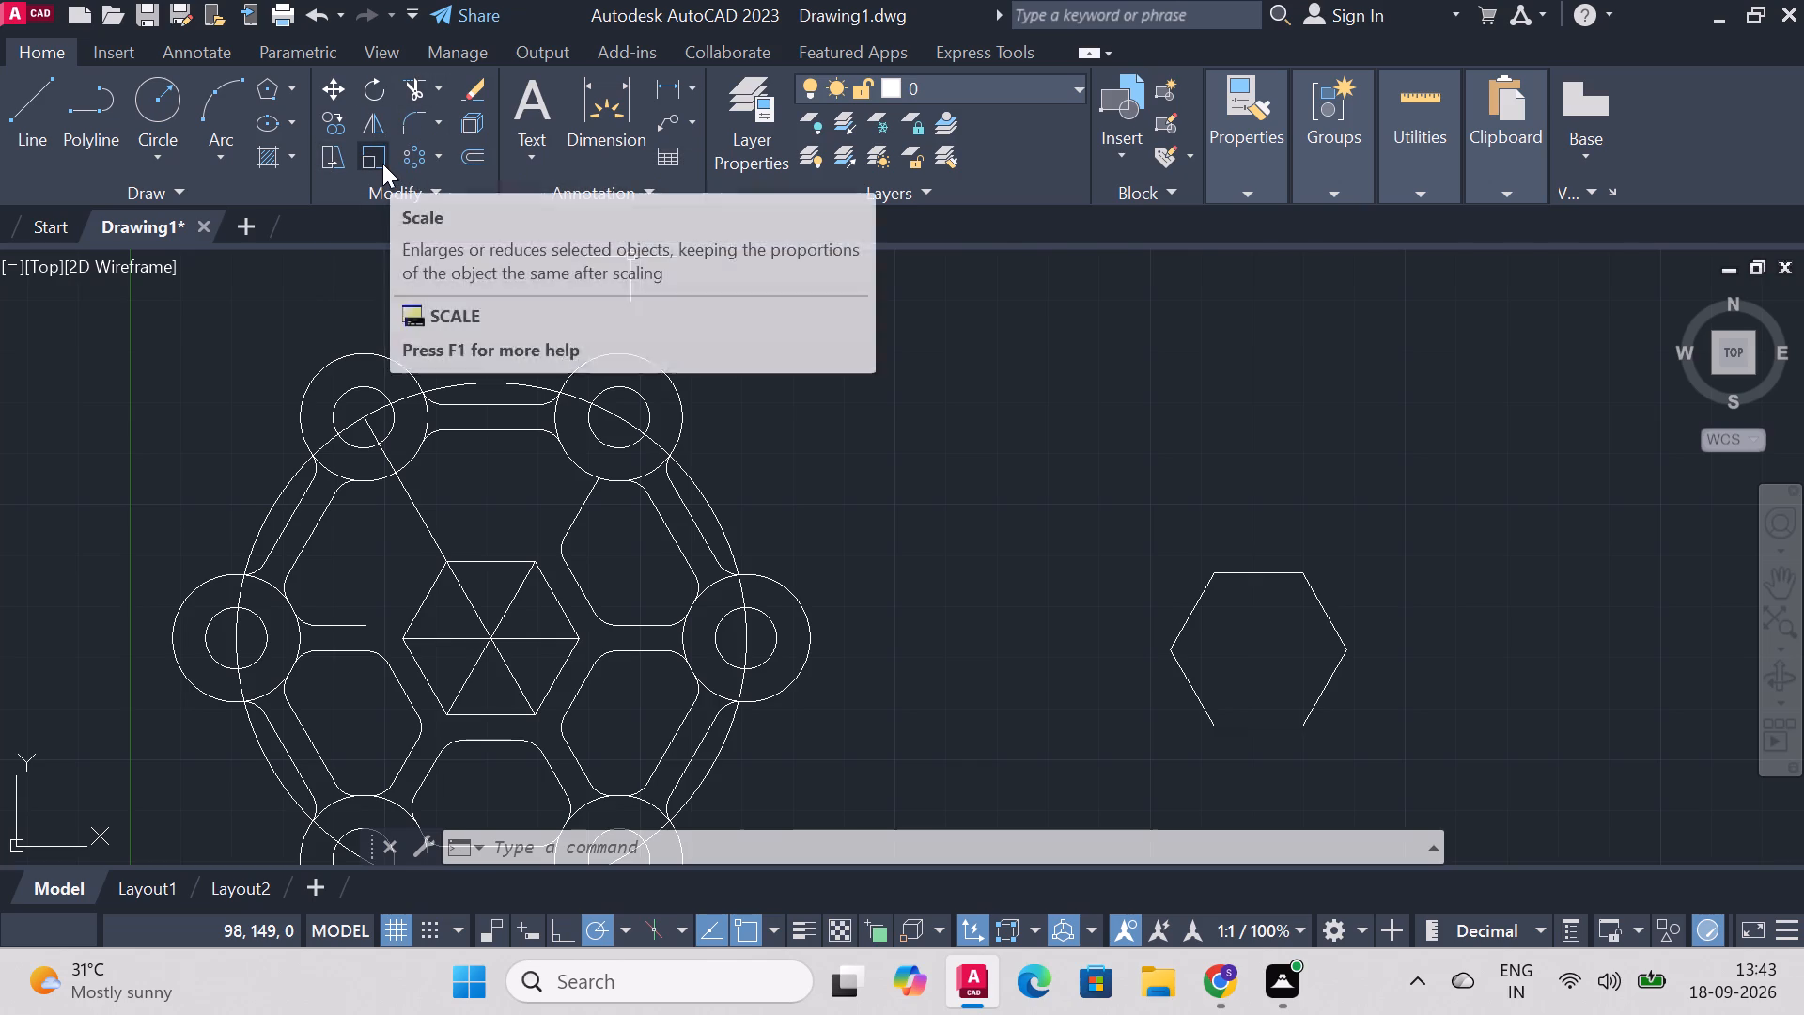
{"action": "right_click", "coordinate": [1186, 484]}
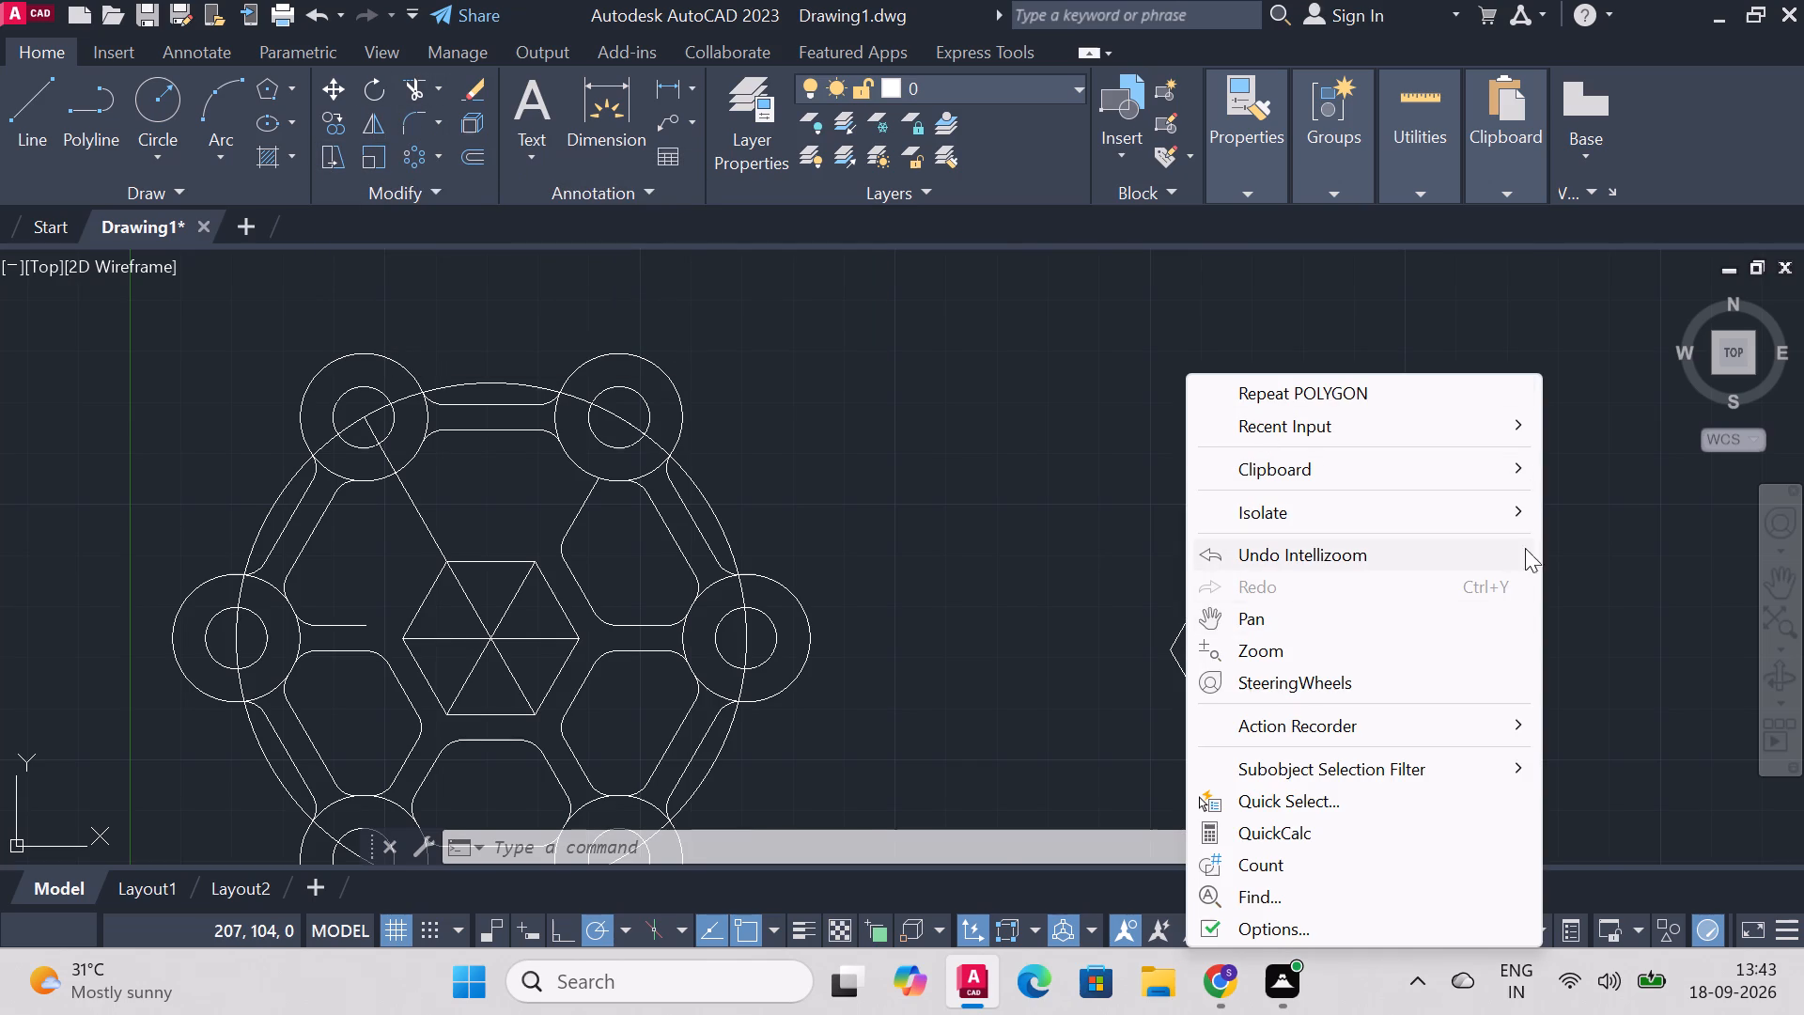
{"action": "left_click", "coordinate": [1607, 523]}
{"action": "type", "text": "mo"}
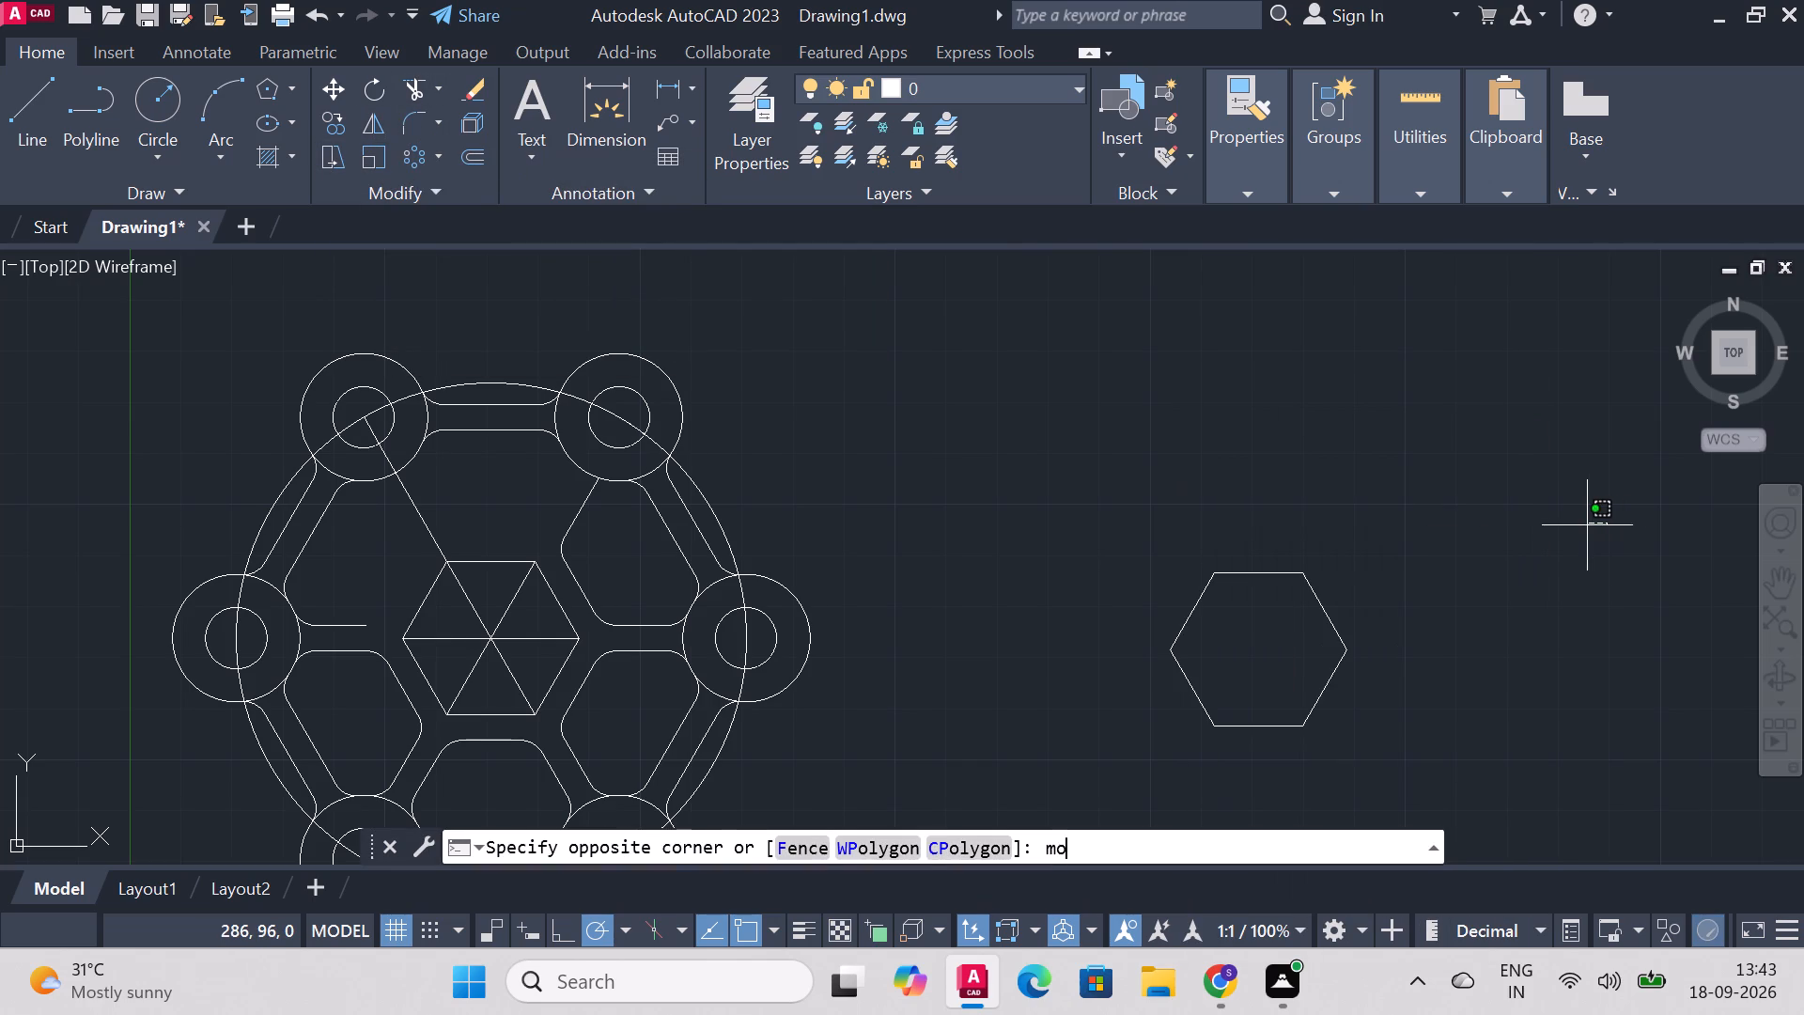
{"action": "type", "text": "ve"}
{"action": "key", "text": "Return"}
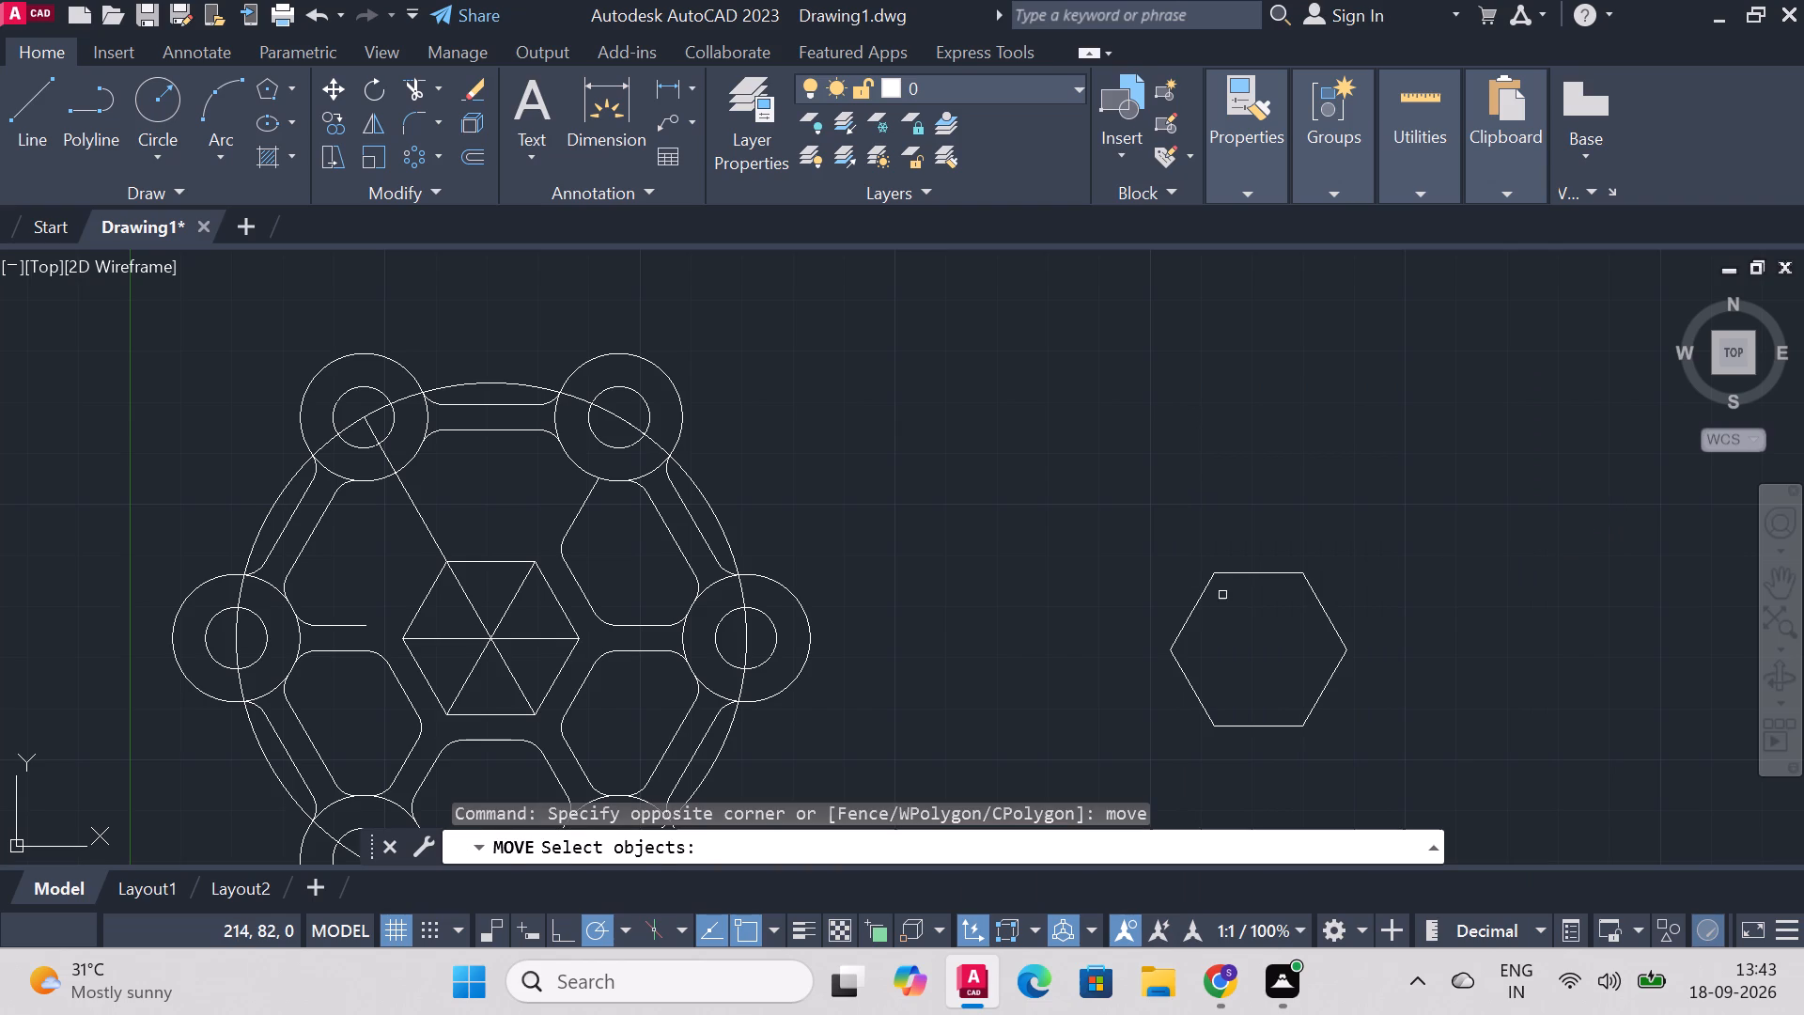
{"action": "left_click", "coordinate": [1205, 600]}
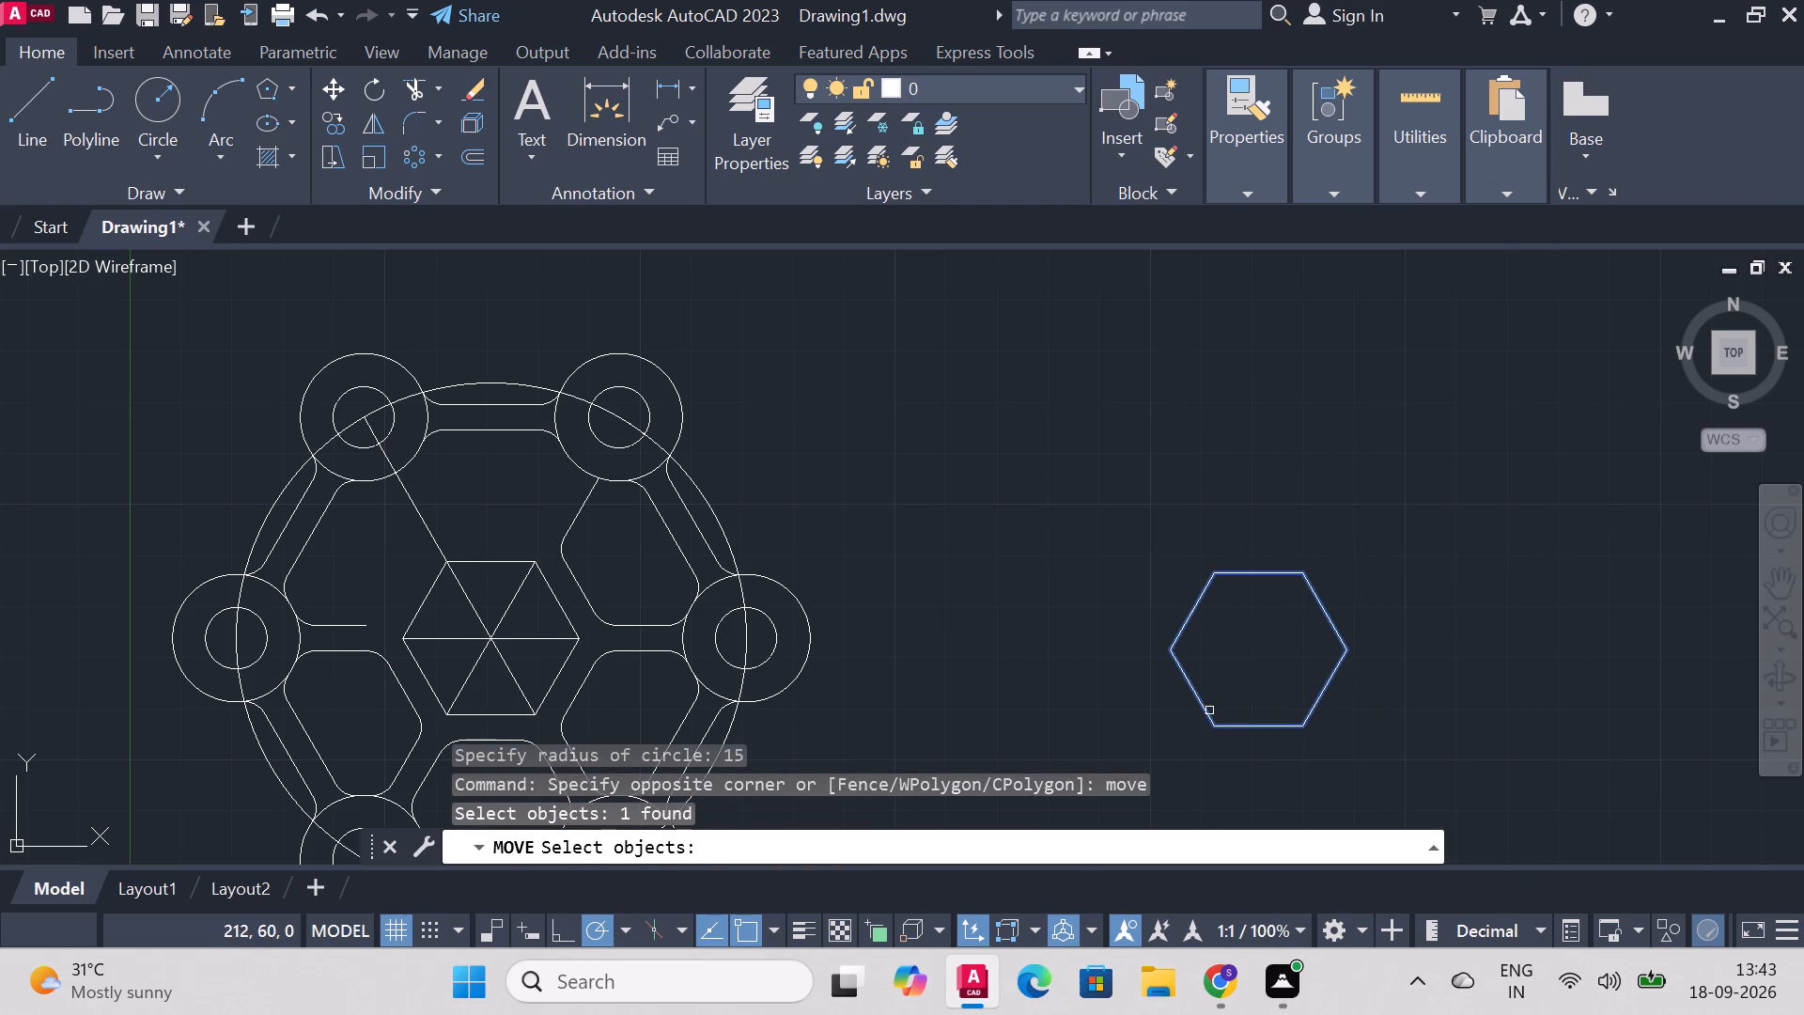
{"action": "key", "text": "Return"}
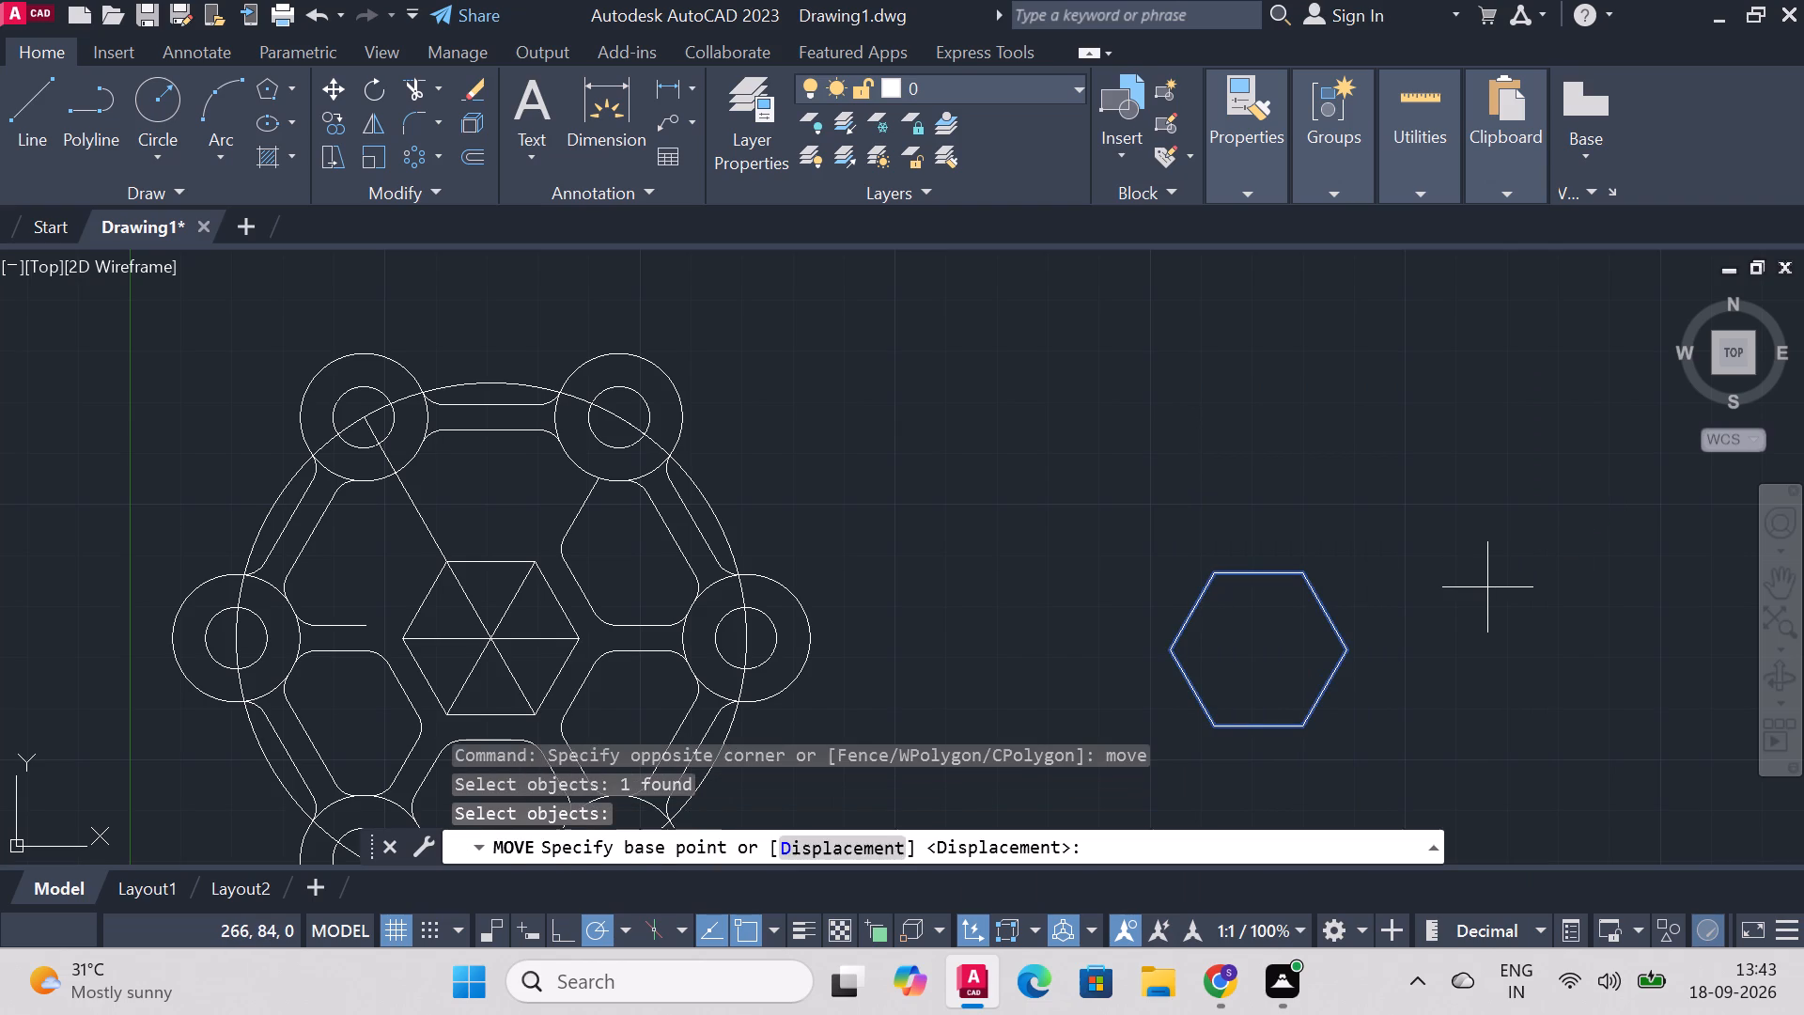
{"action": "left_click", "coordinate": [1209, 573]}
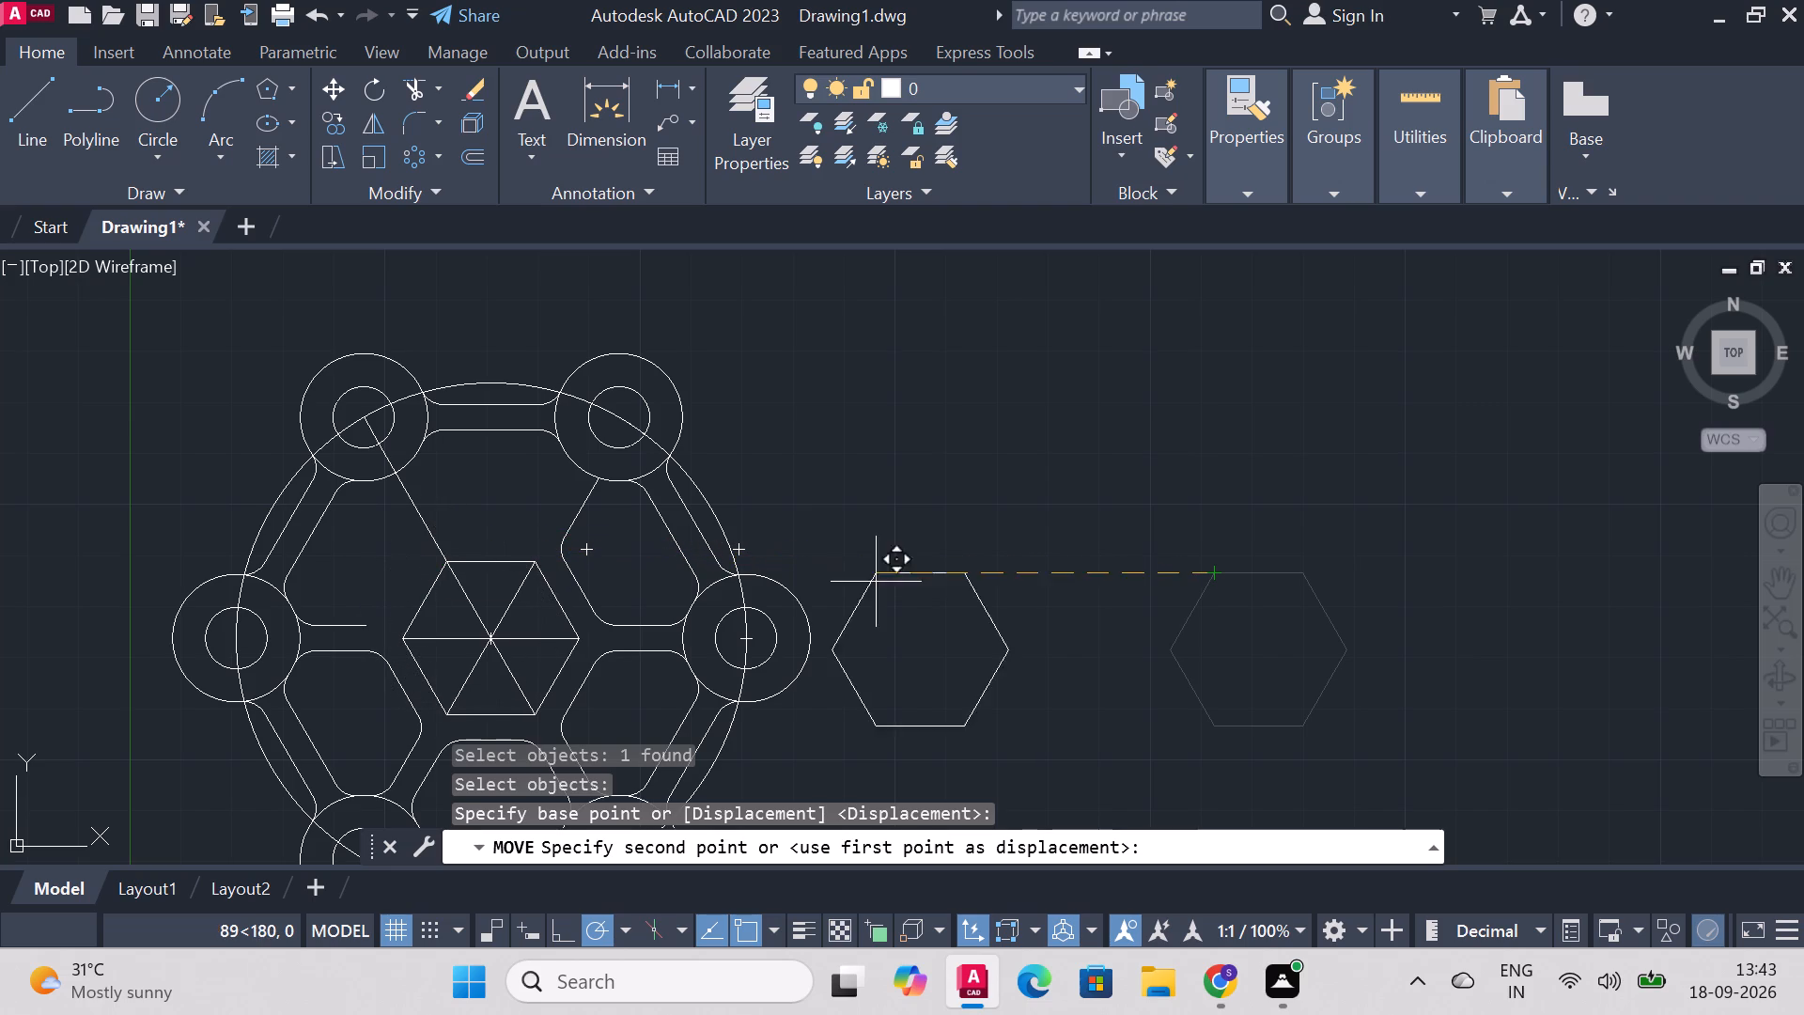
{"action": "left_click", "coordinate": [1200, 534]}
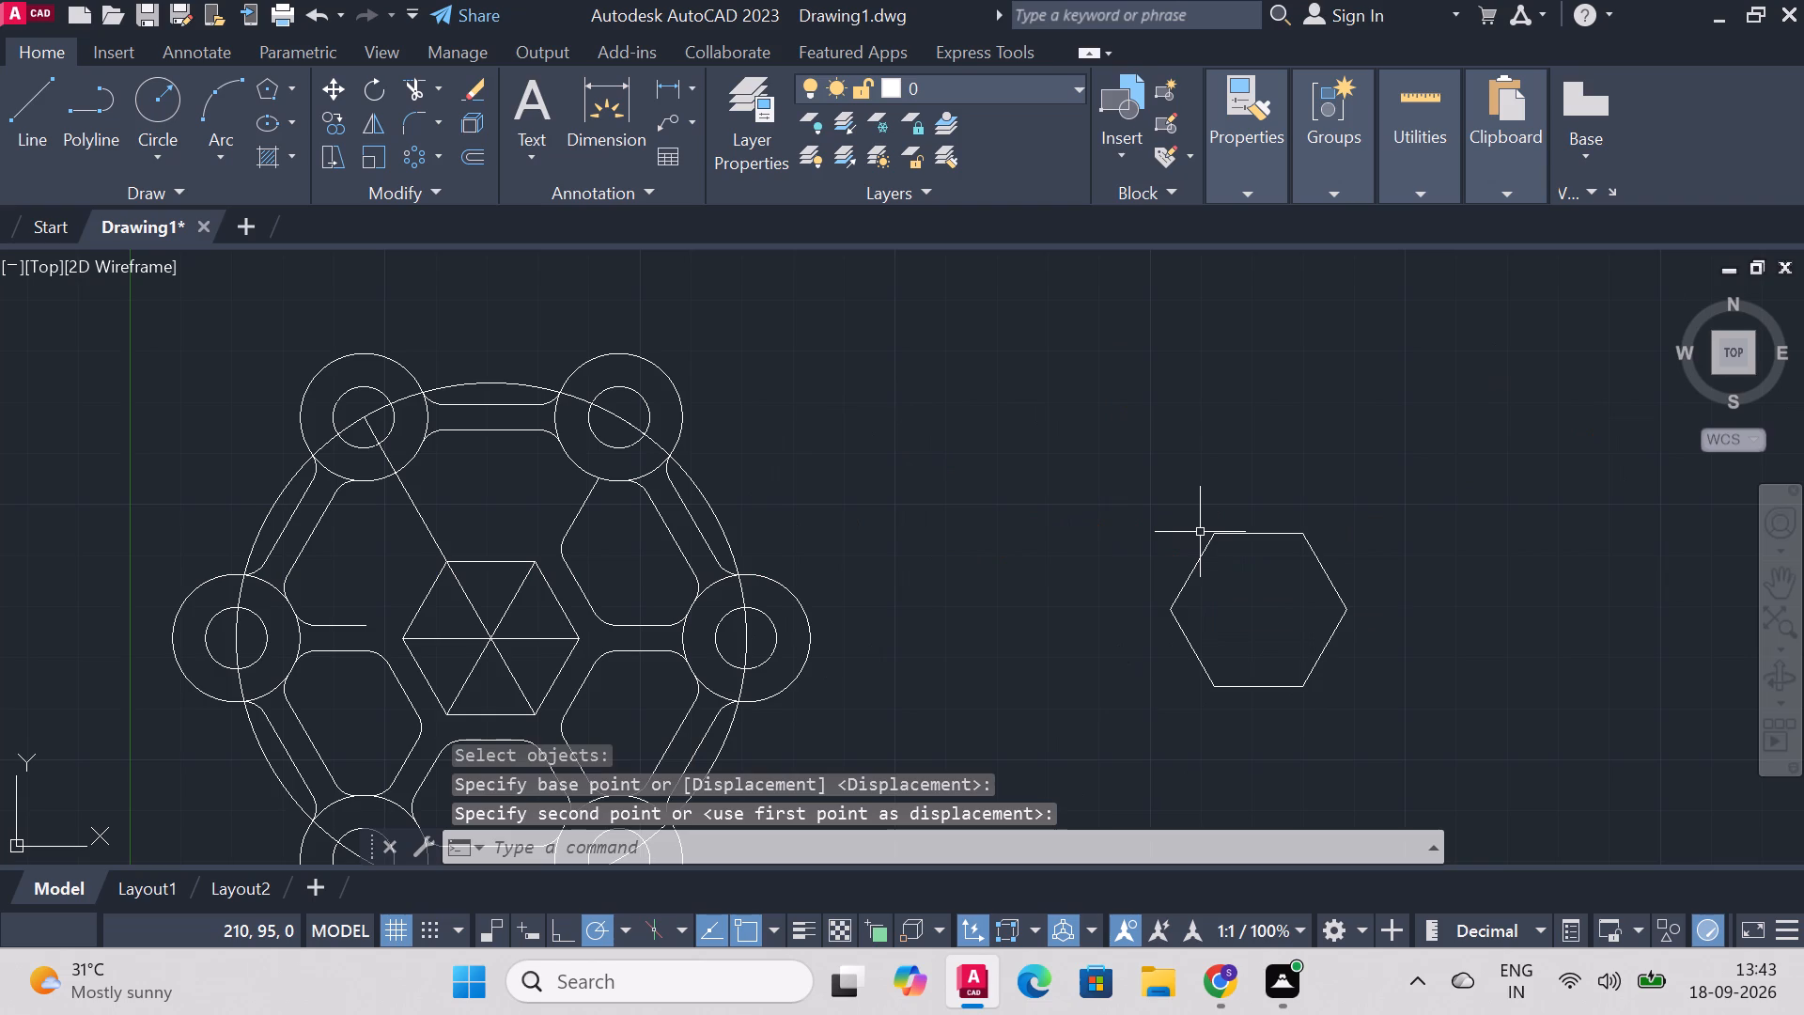
{"action": "right_click", "coordinate": [1201, 500]}
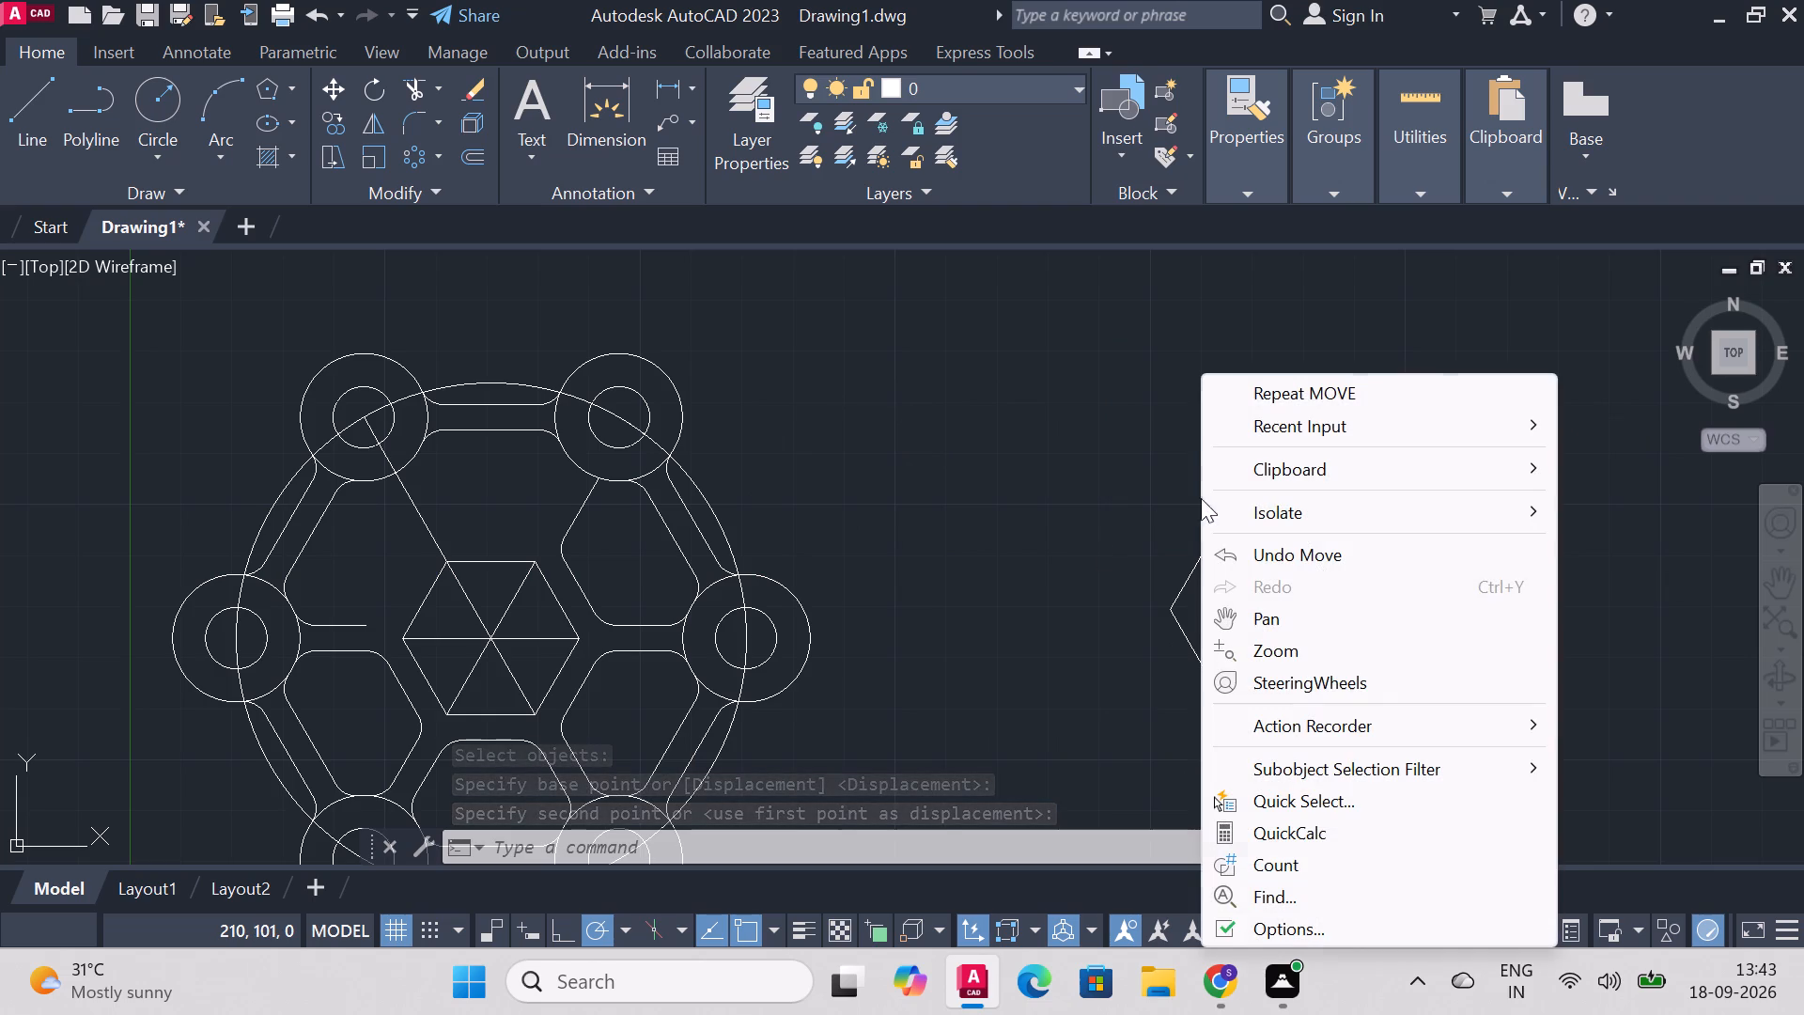
{"action": "left_click", "coordinate": [1171, 410]}
{"action": "left_click", "coordinate": [1011, 429]}
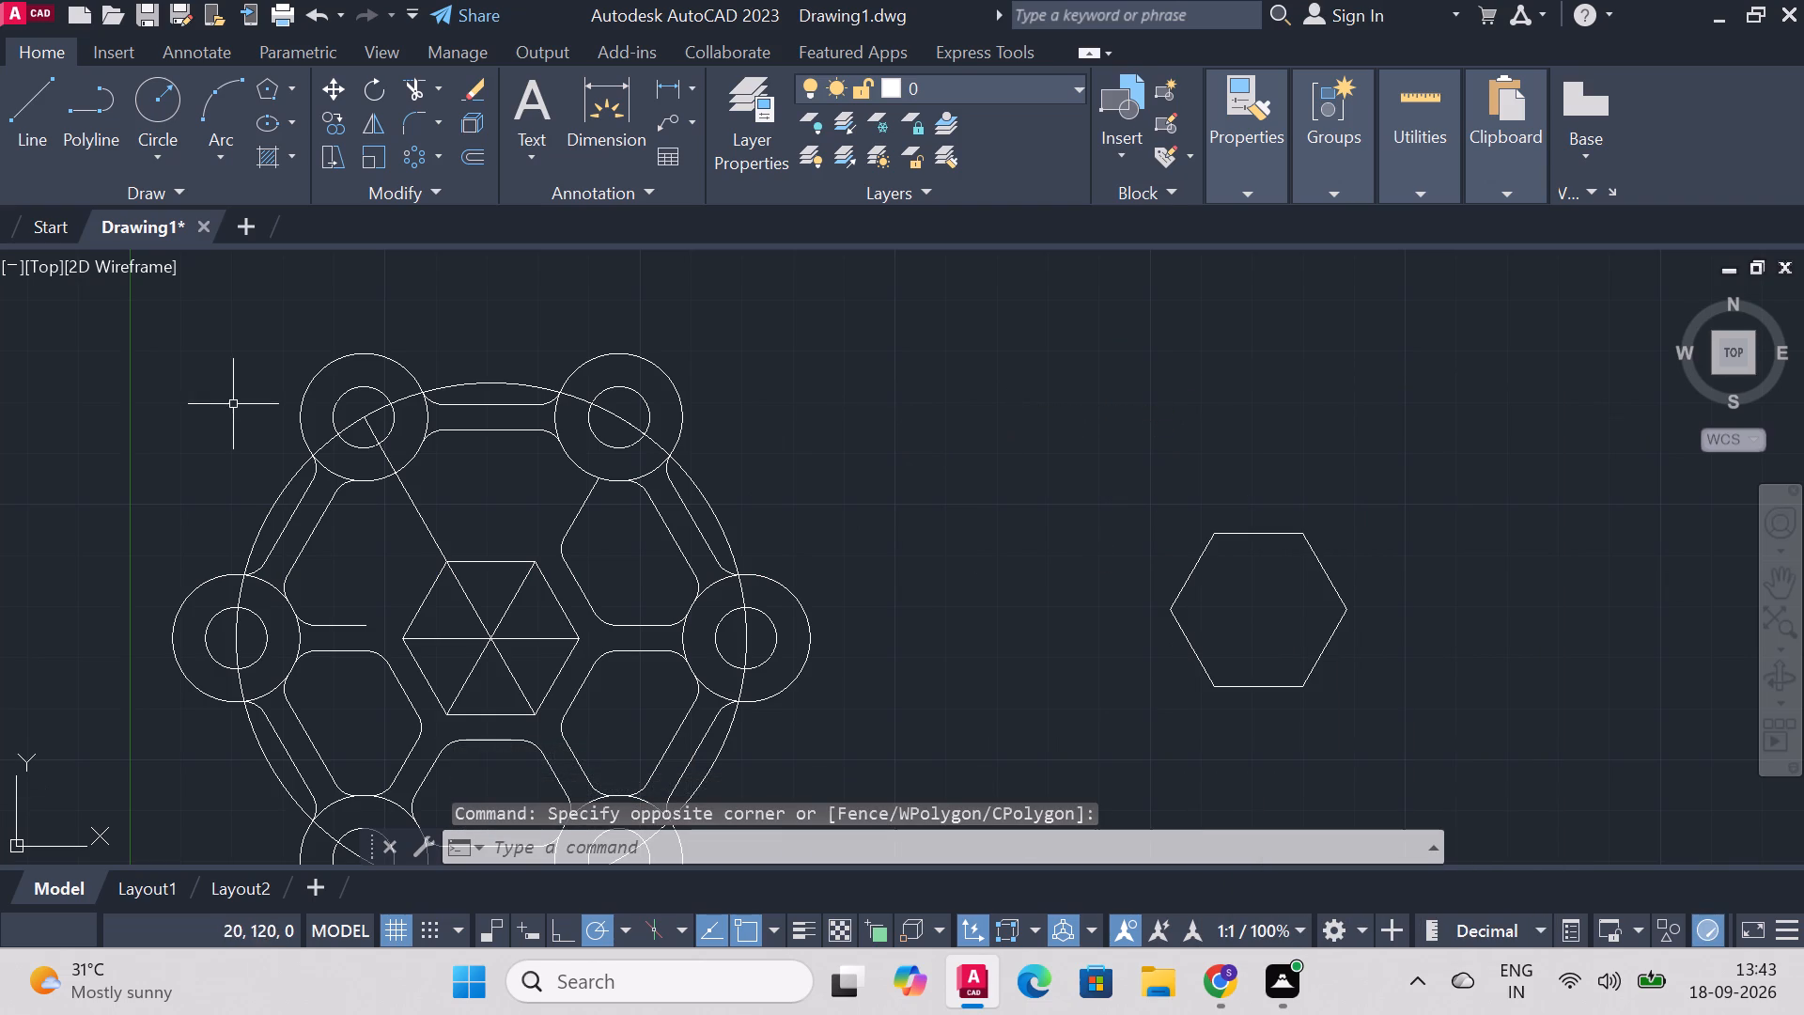
Check the inner hexagon's height between its upper-left and lower-left vertices with a temporary dimension.
{"action": "left_click", "coordinate": [571, 124]}
{"action": "left_click", "coordinate": [601, 119]}
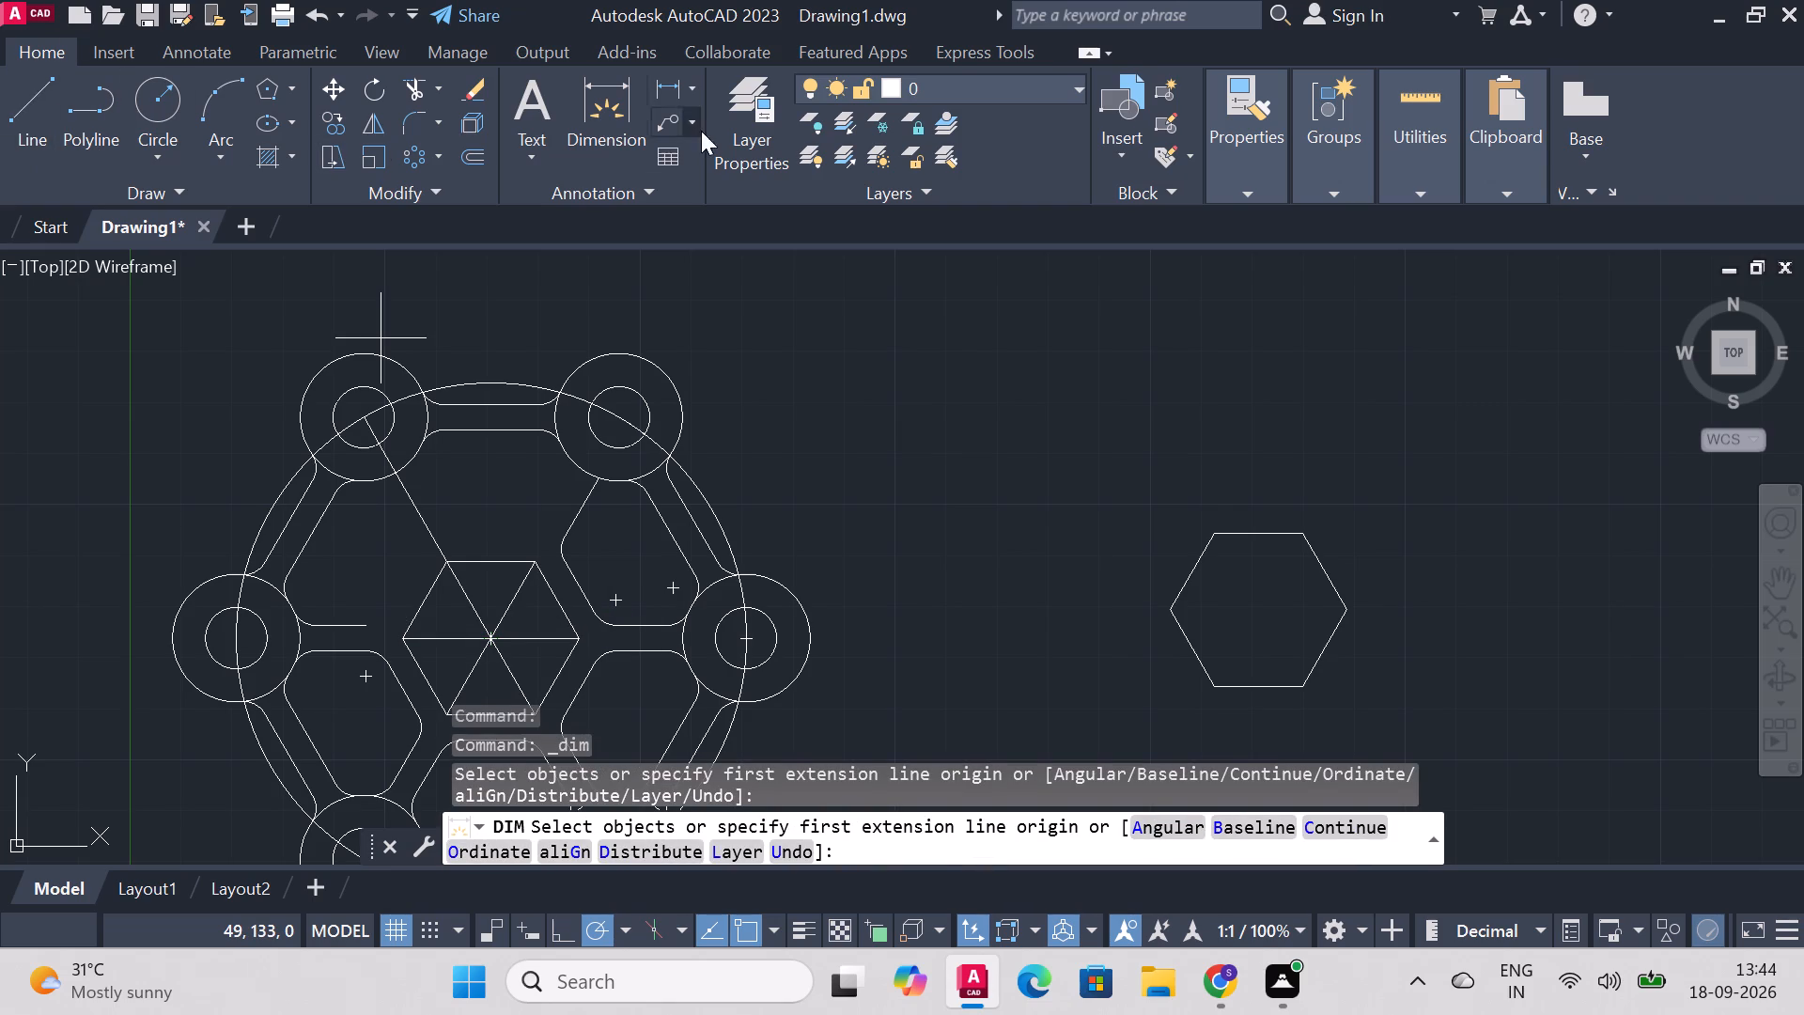
{"action": "left_click", "coordinate": [633, 104]}
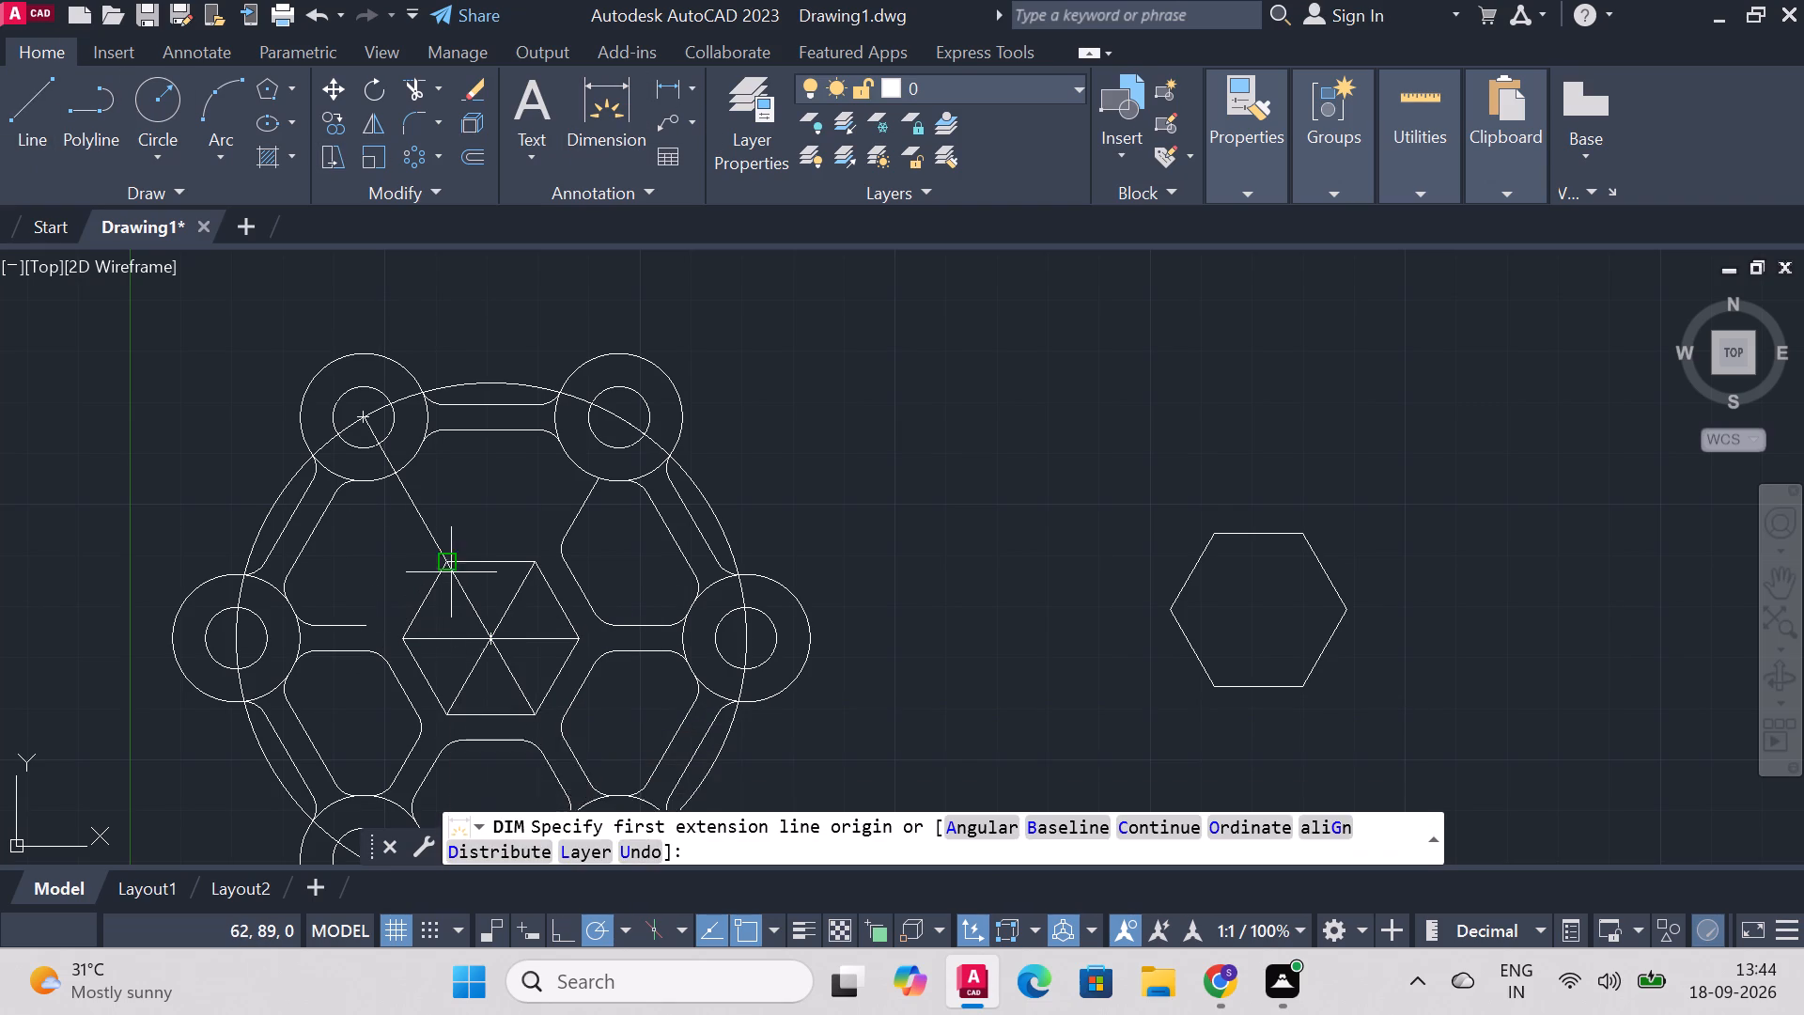
{"action": "left_click", "coordinate": [450, 569]}
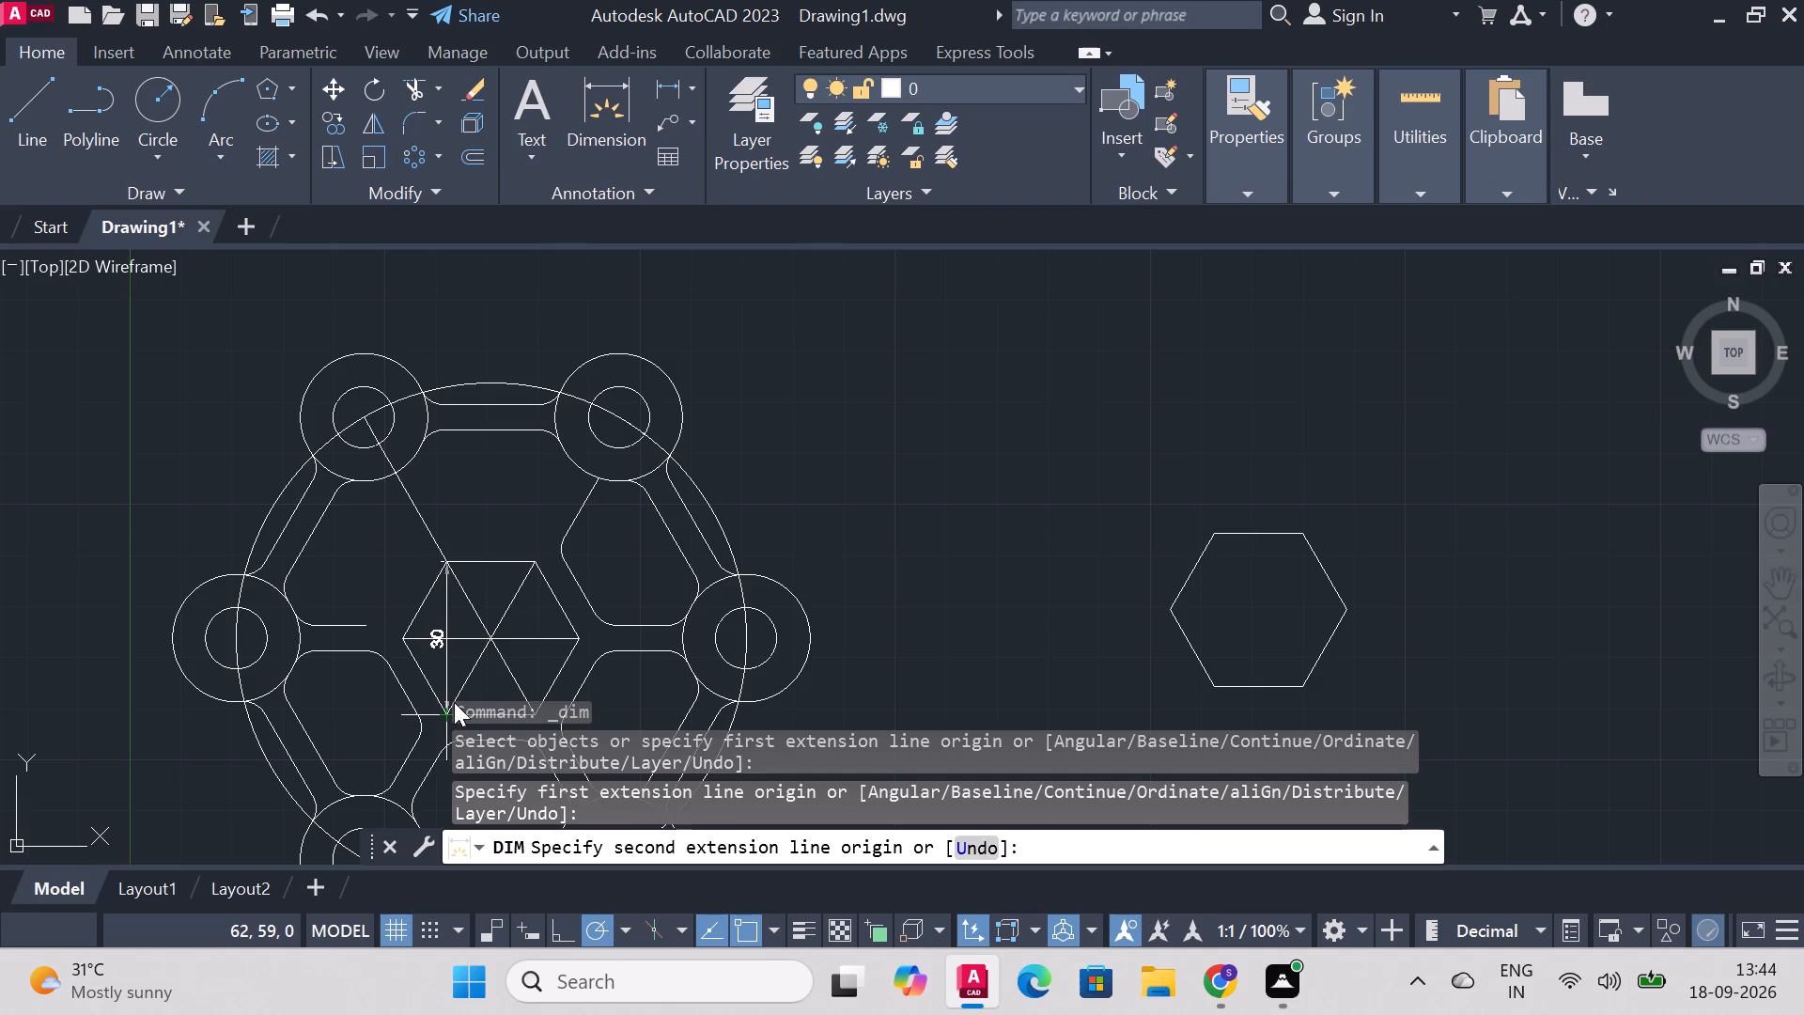
{"action": "right_click", "coordinate": [490, 367]}
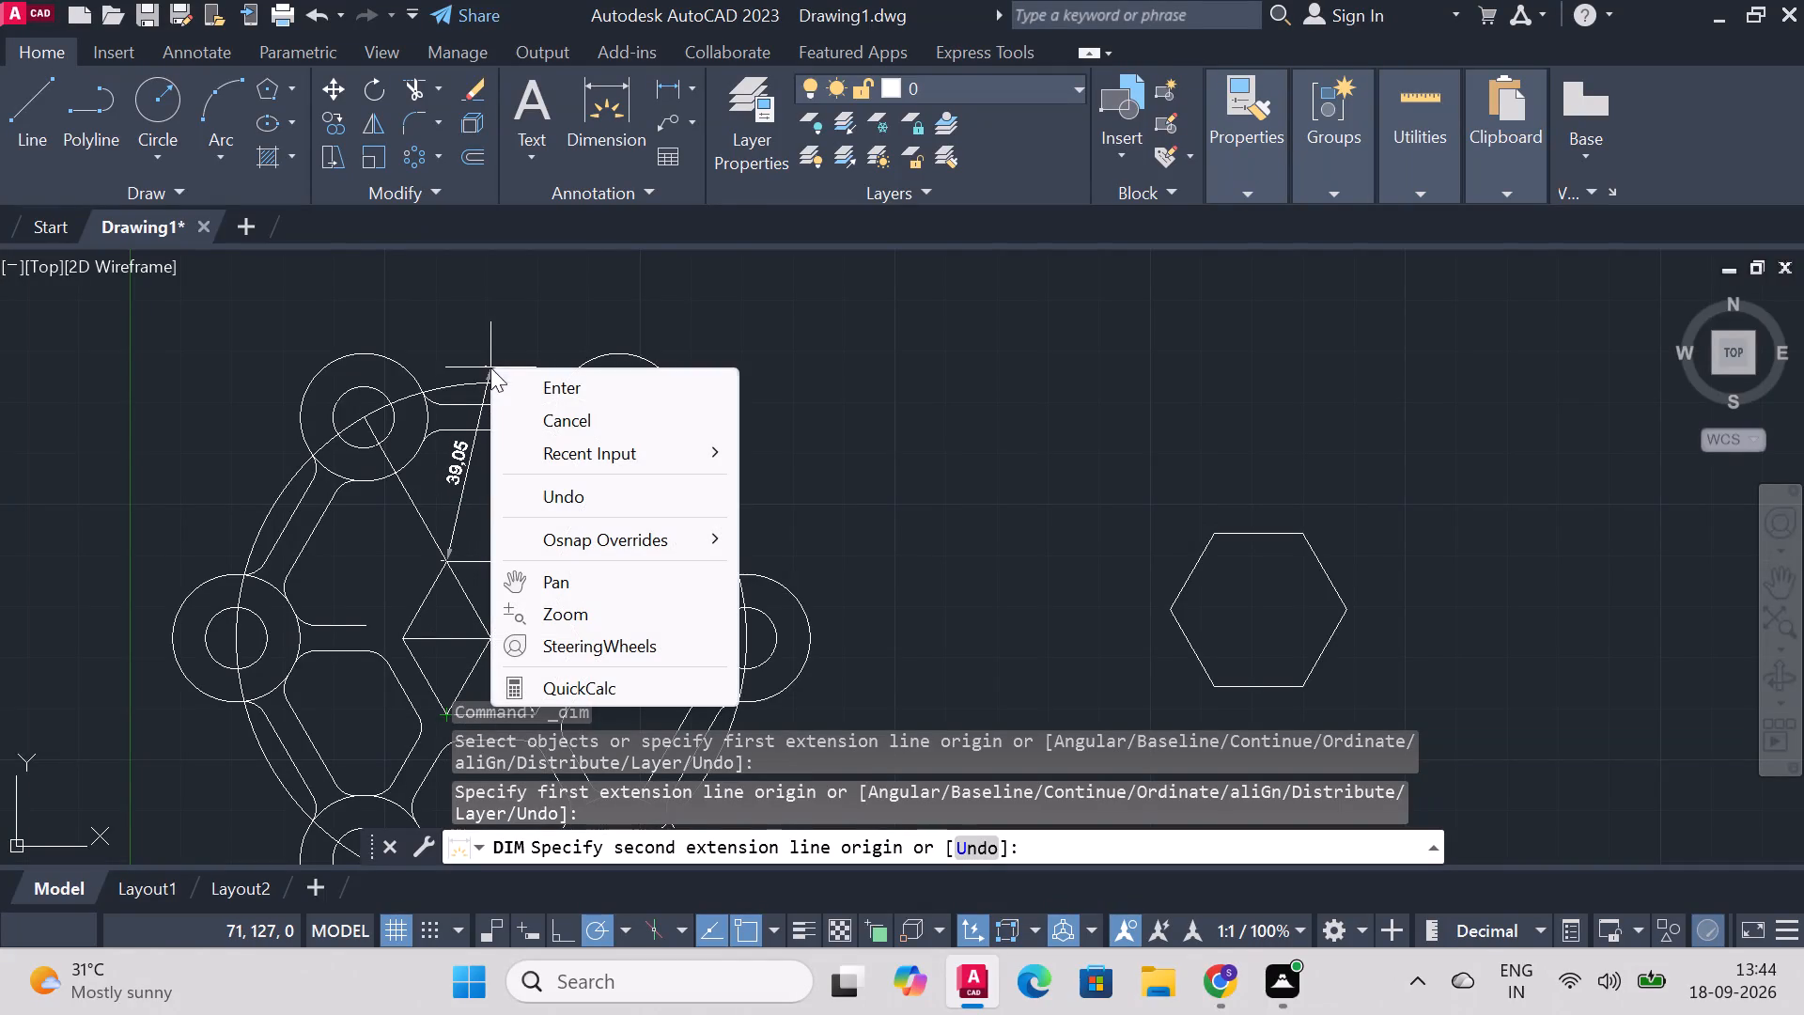
{"action": "left_click", "coordinate": [620, 370]}
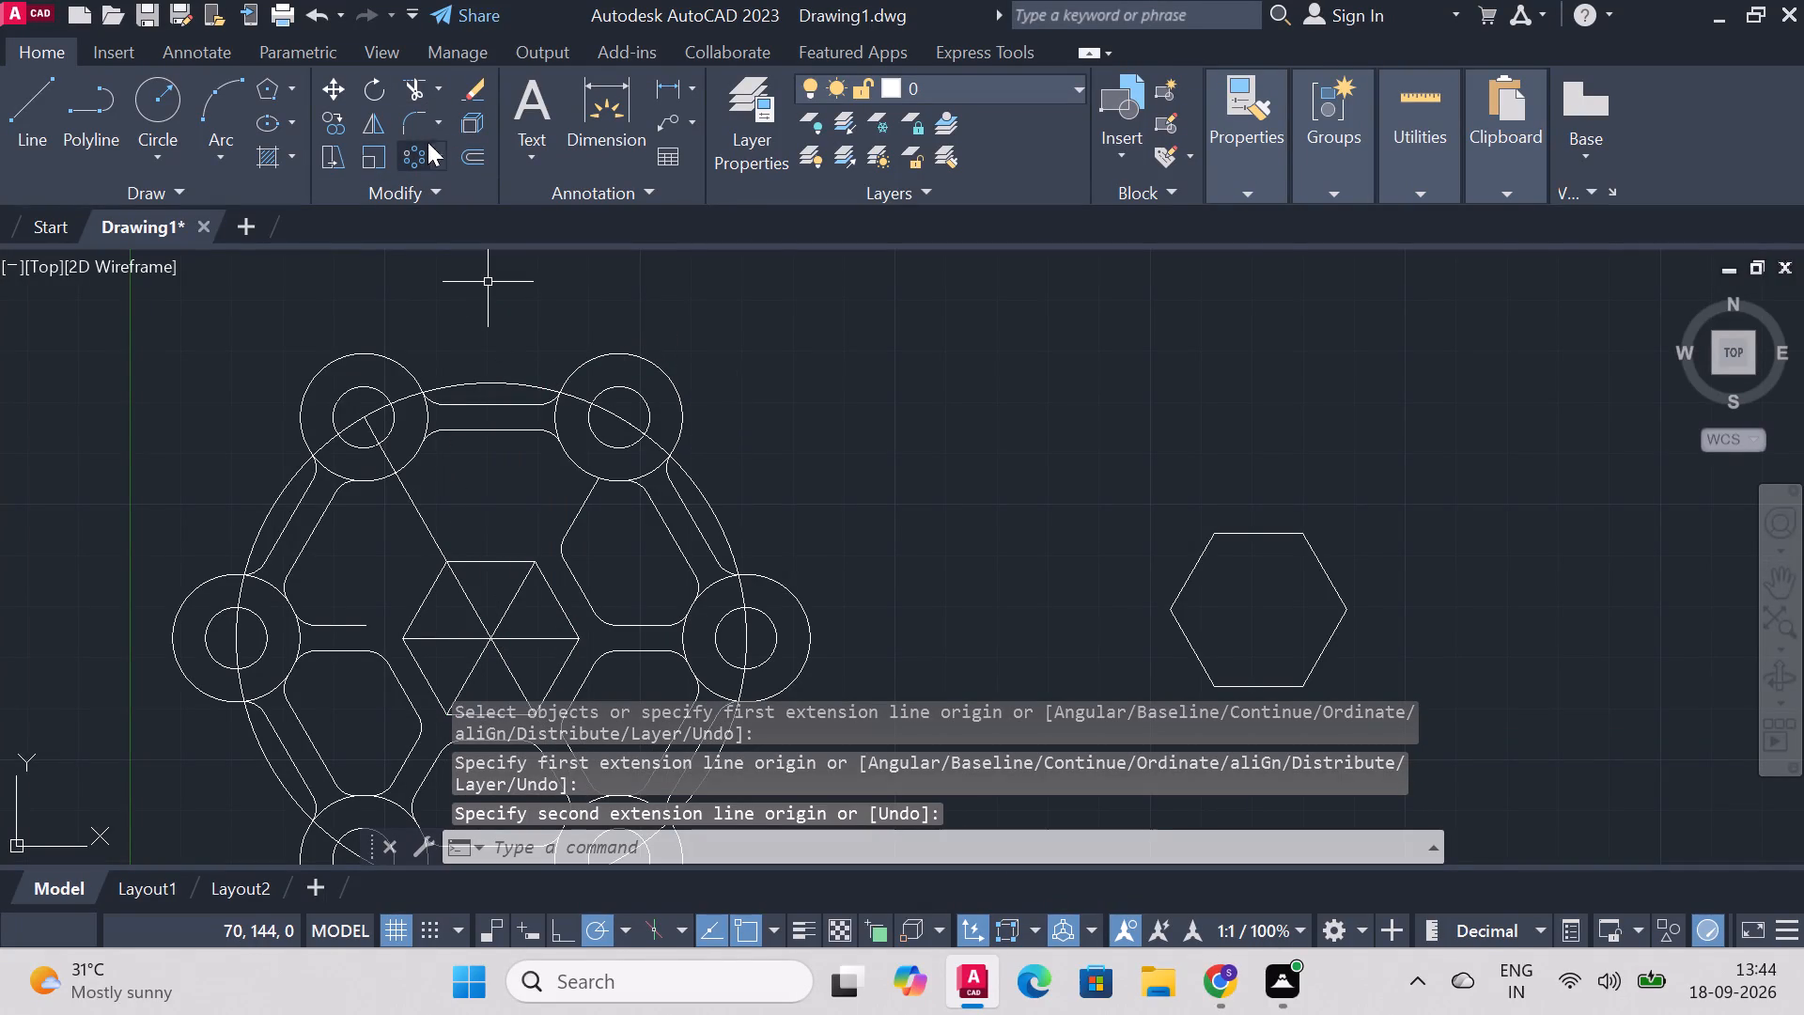
Check the diameter of the large circle through the boss centres with a temporary diameter dimension.
{"action": "left_click", "coordinate": [691, 86]}
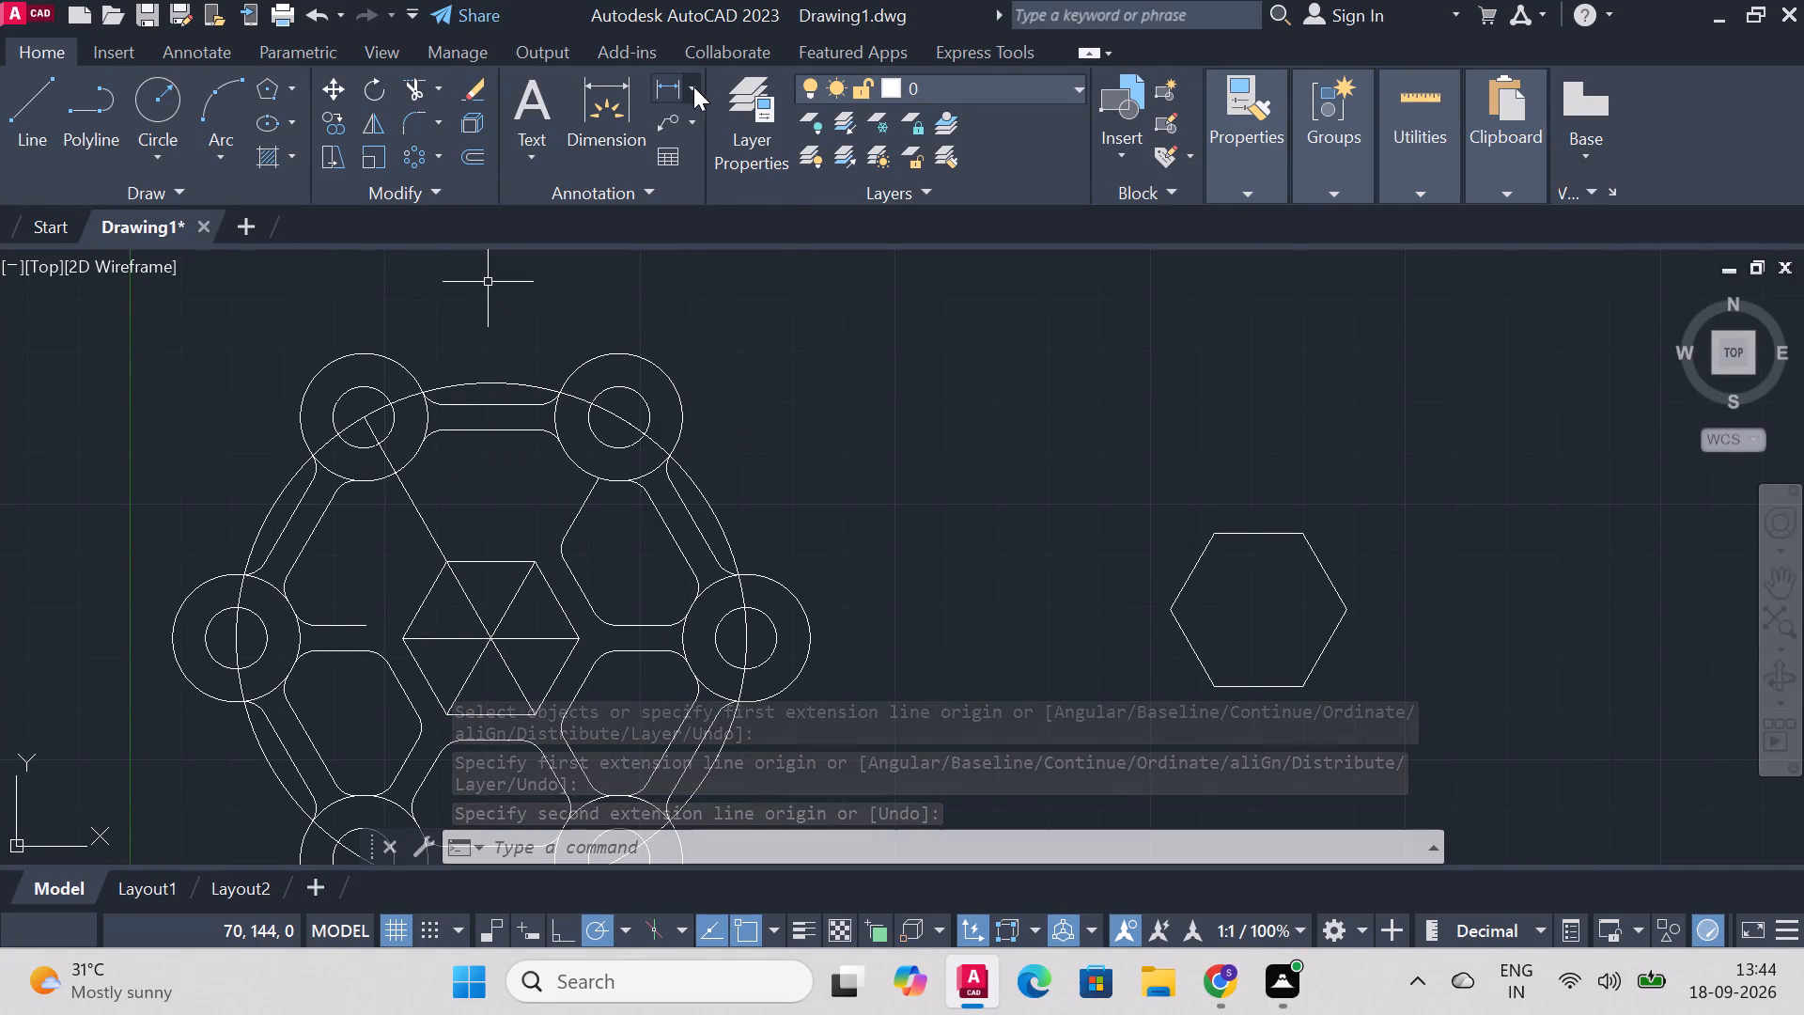
{"action": "left_click", "coordinate": [736, 429]}
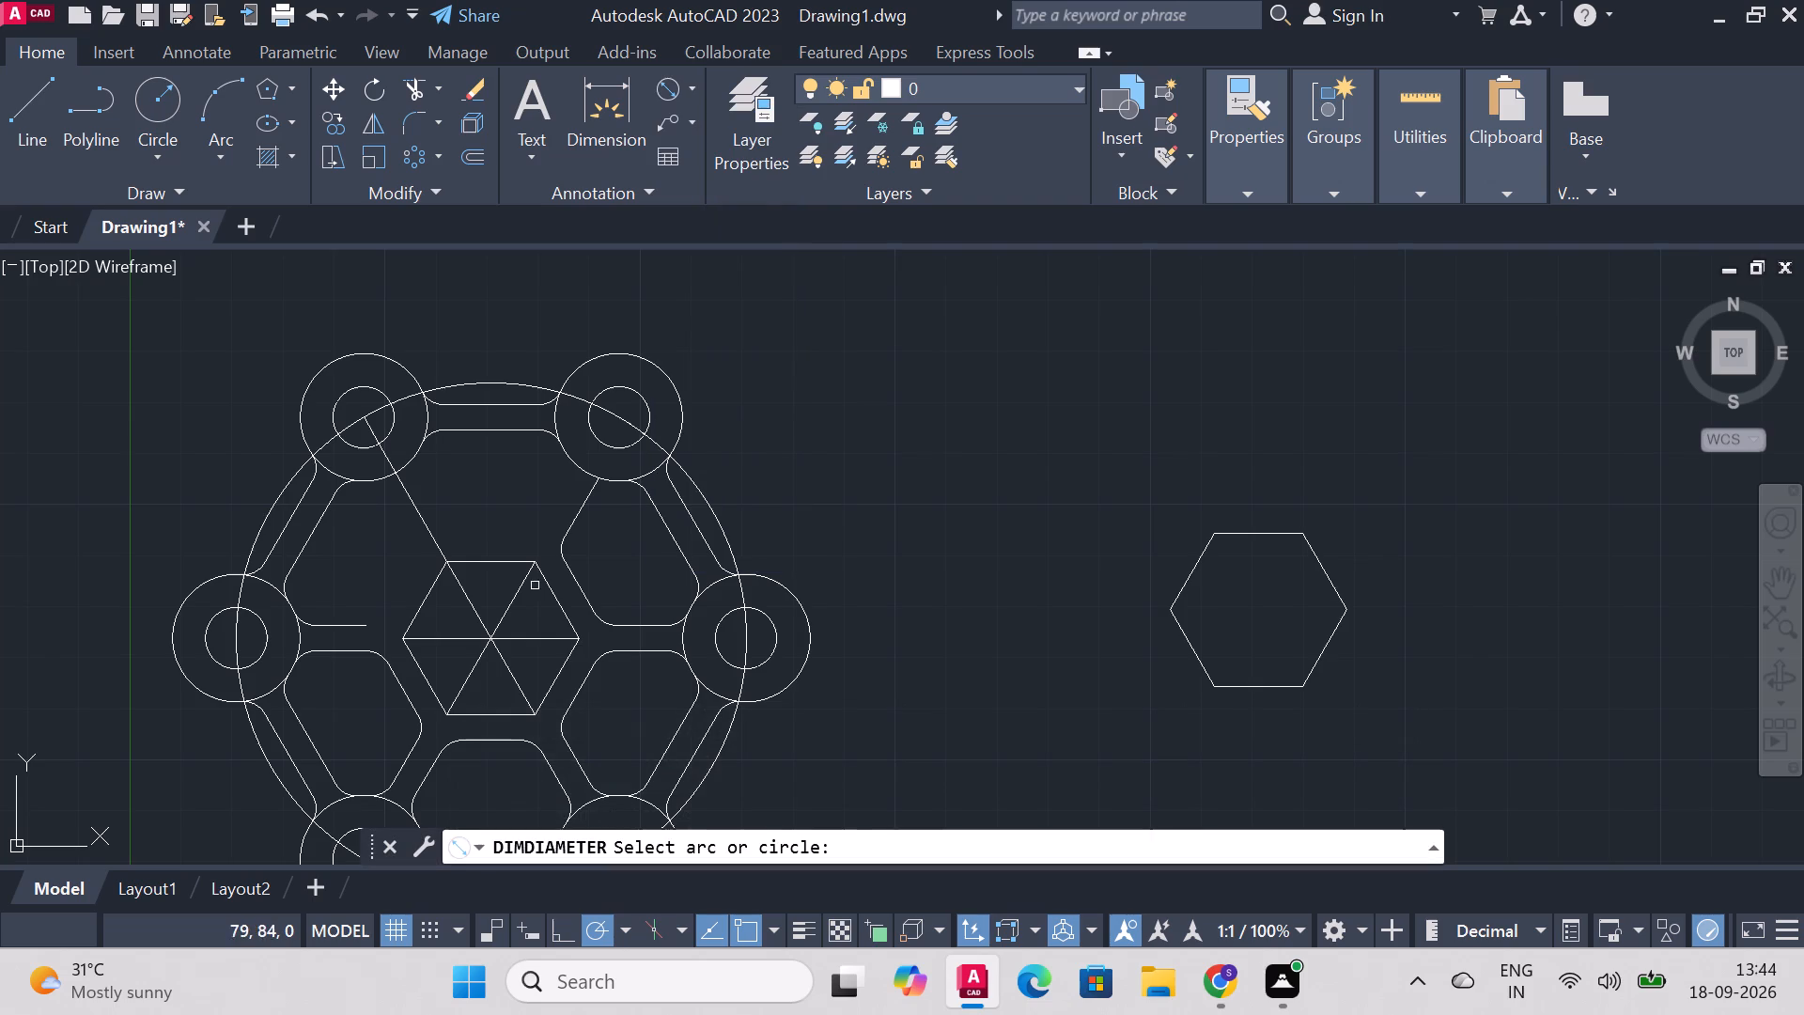
{"action": "left_click", "coordinate": [710, 500]}
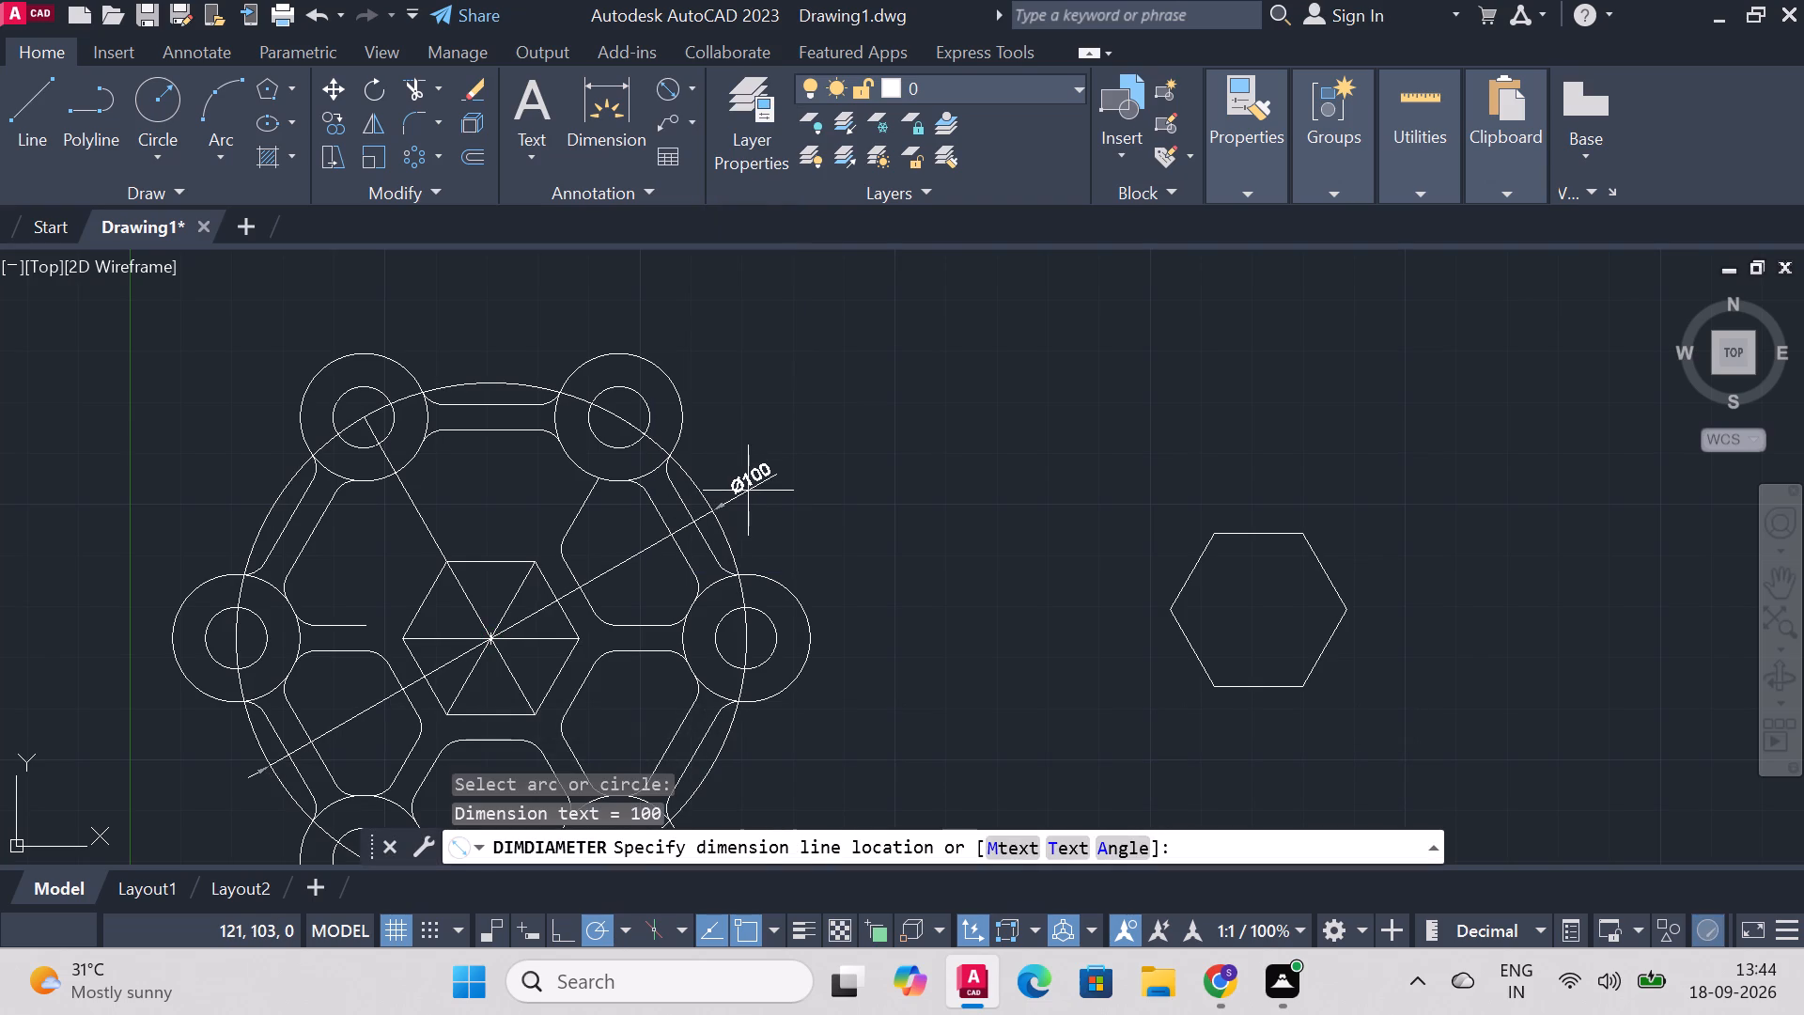
{"action": "key", "text": "Escape"}
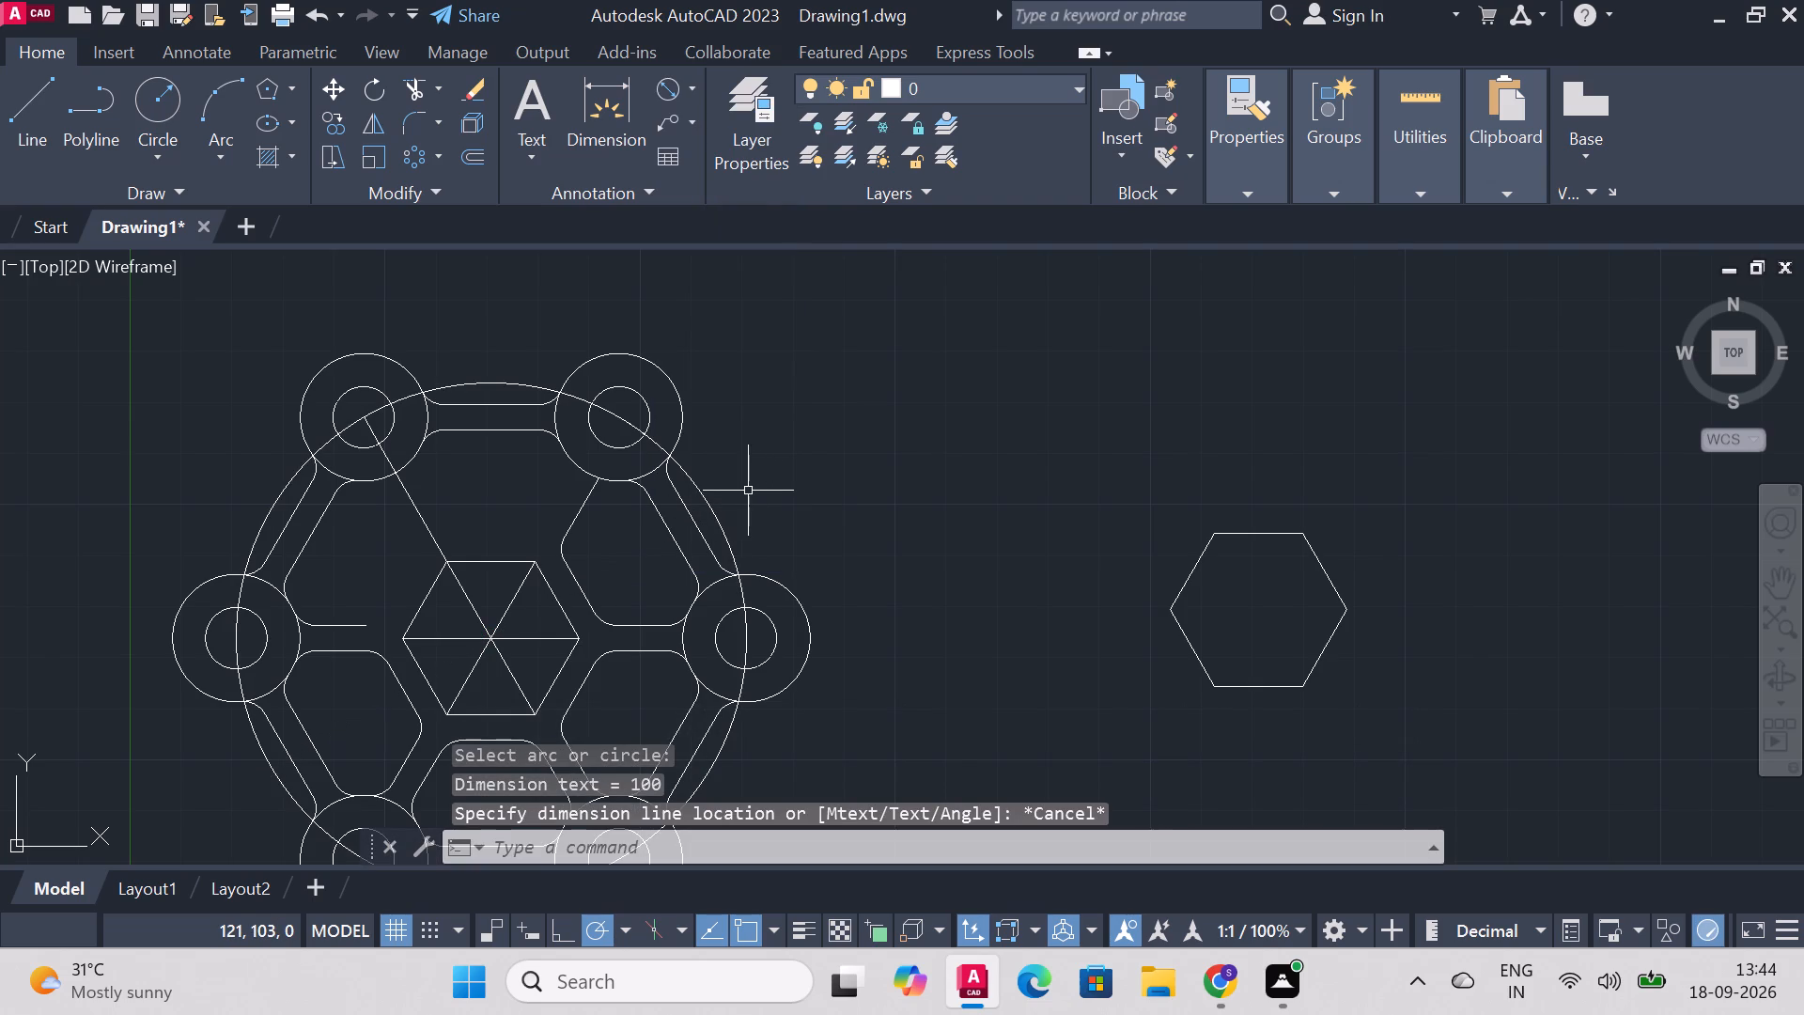
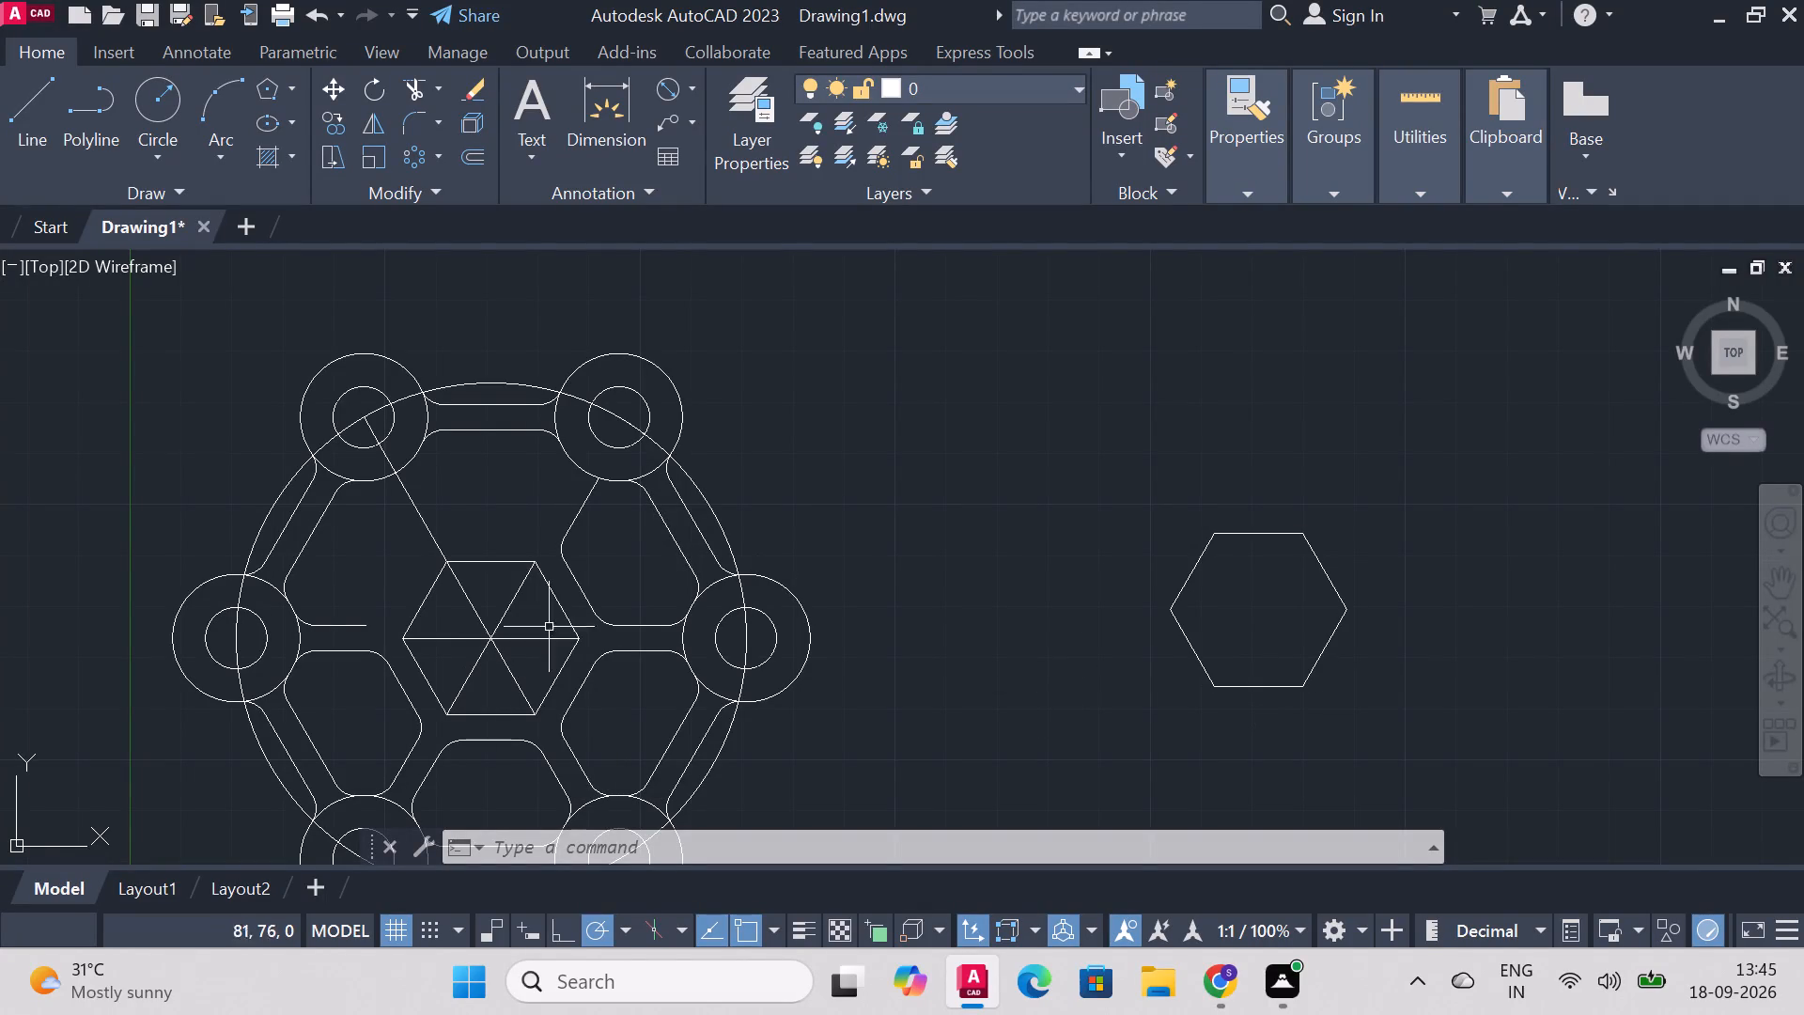
Delete the two overlapping hexagons at the plate's centre, leaving the crossing centre lines.
{"action": "left_click", "coordinate": [562, 605]}
{"action": "key", "text": "Delete"}
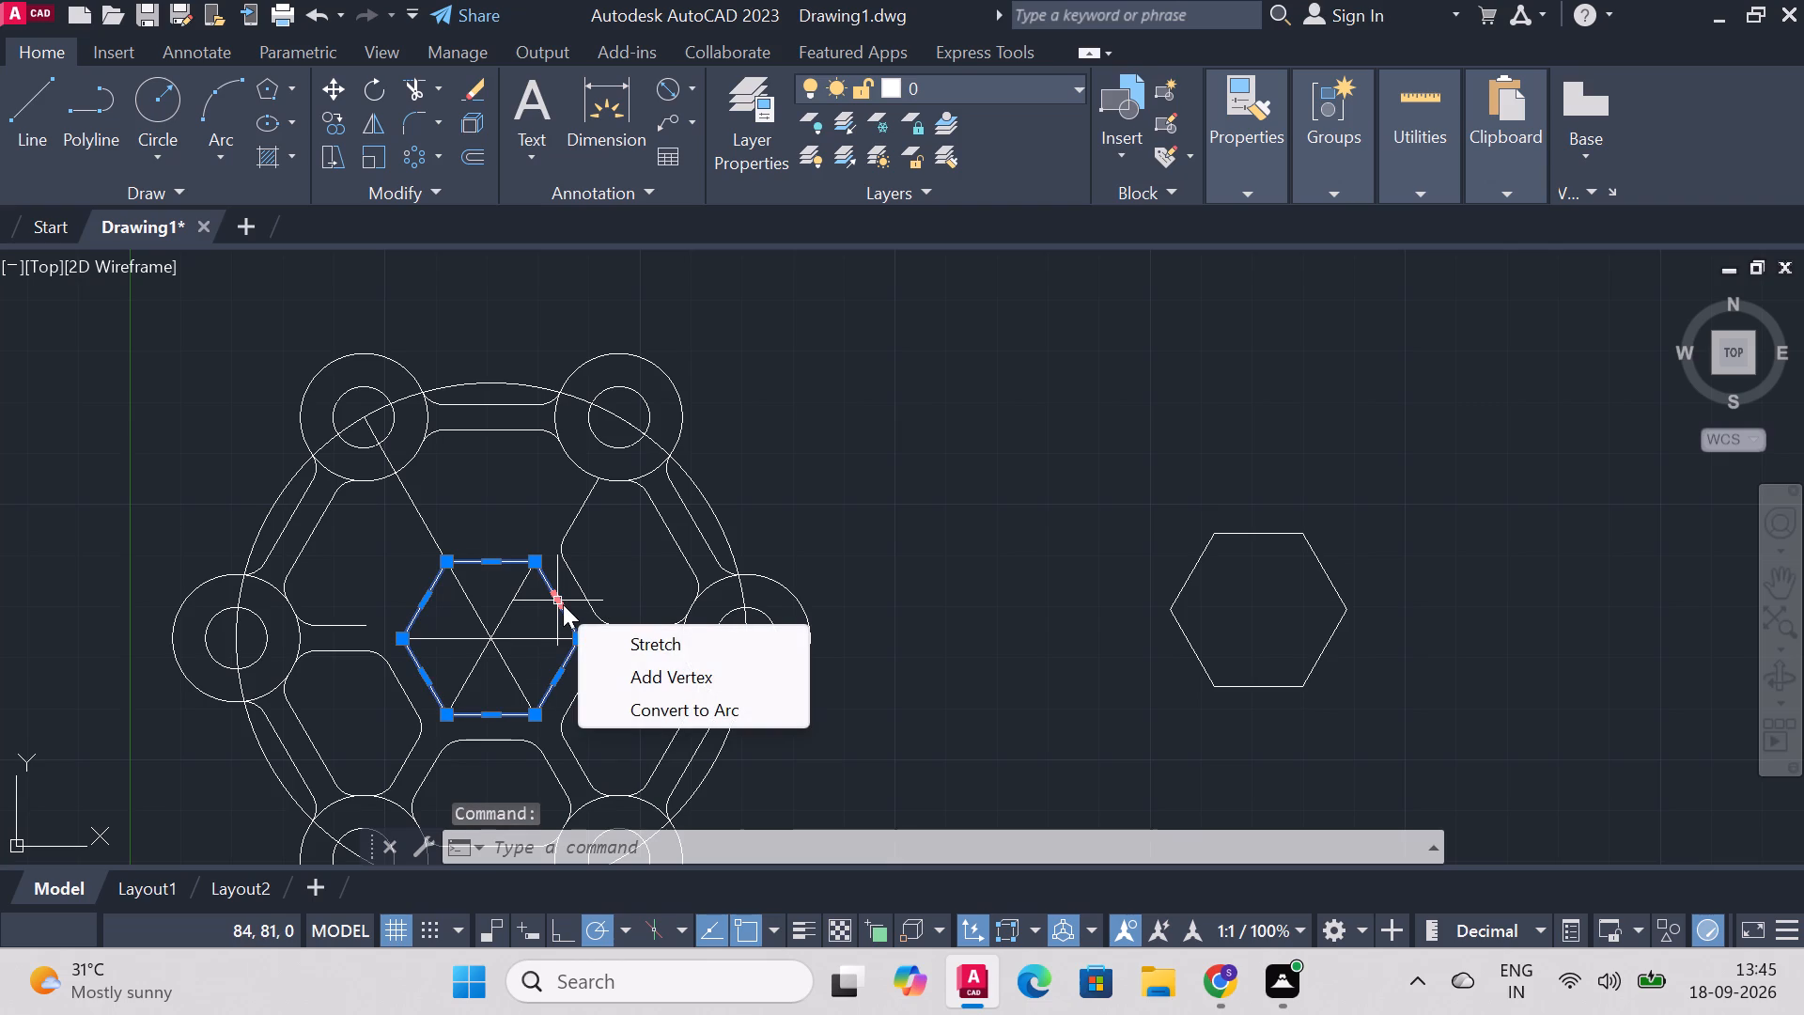
{"action": "key", "text": "Delete"}
{"action": "key", "text": "Delete"}
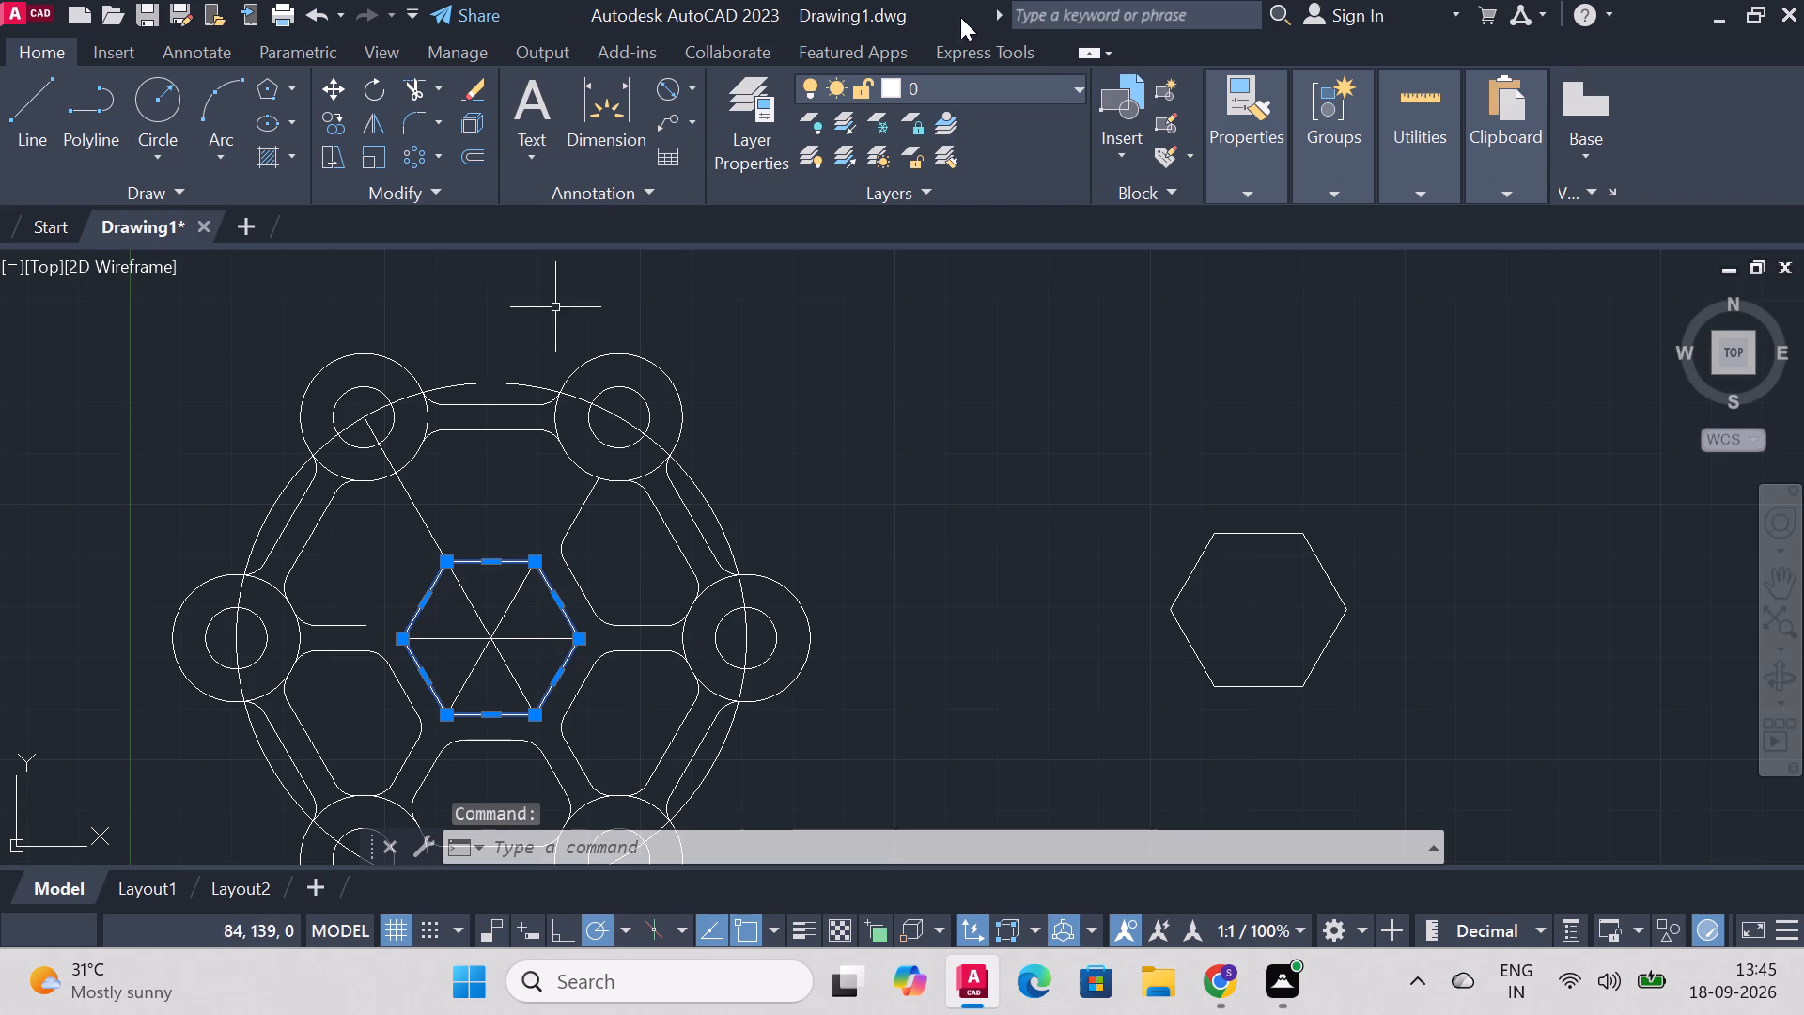
{"action": "key", "text": "Delete"}
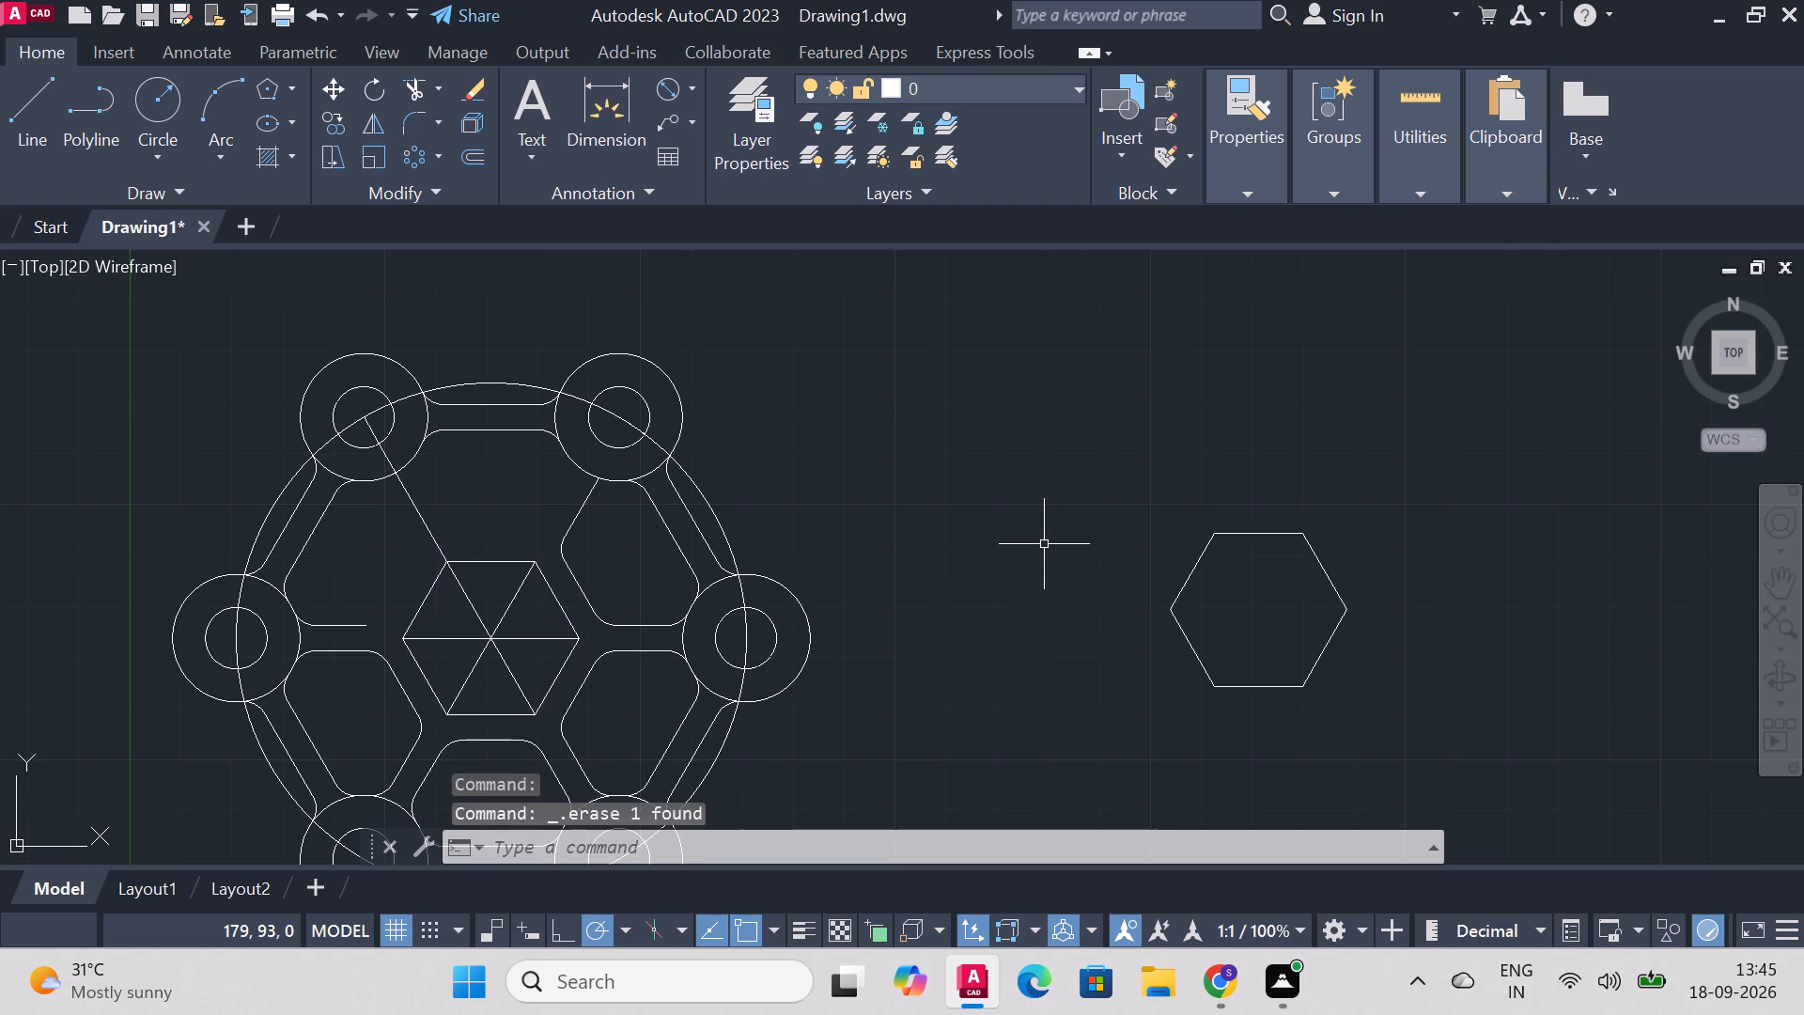
{"action": "left_click", "coordinate": [552, 596]}
{"action": "key", "text": "Delete"}
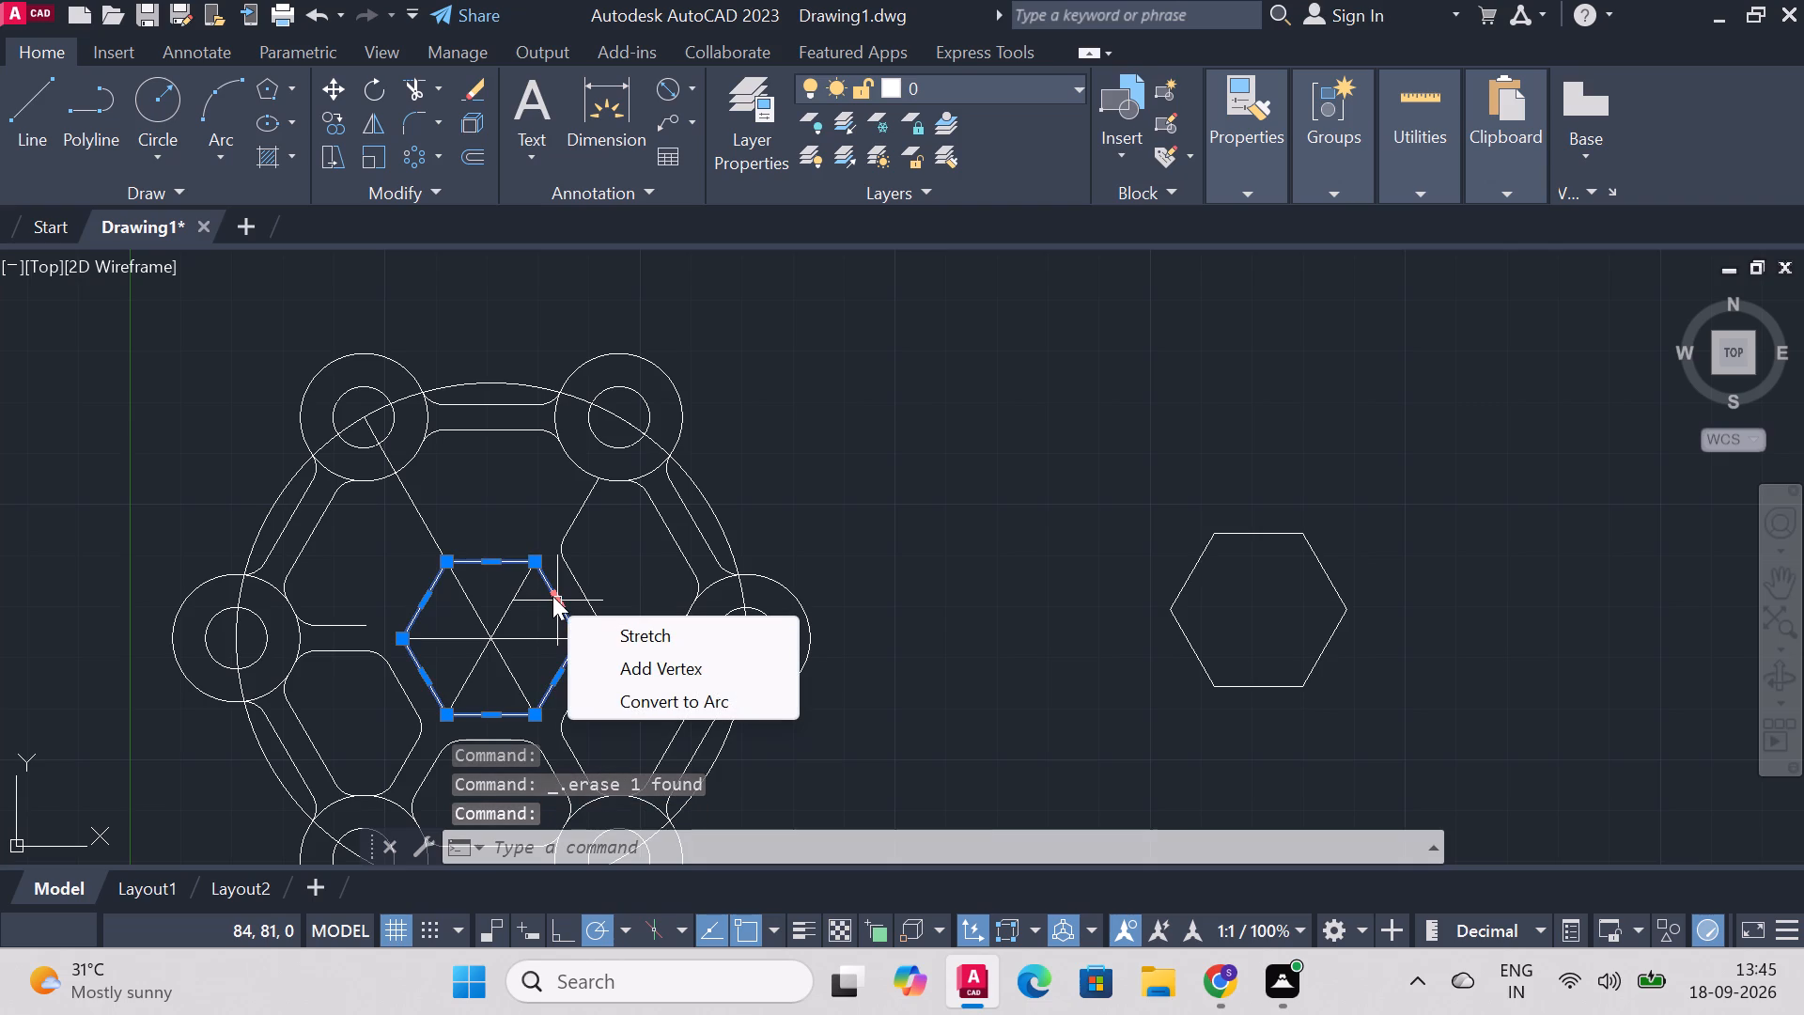
{"action": "key", "text": "Delete"}
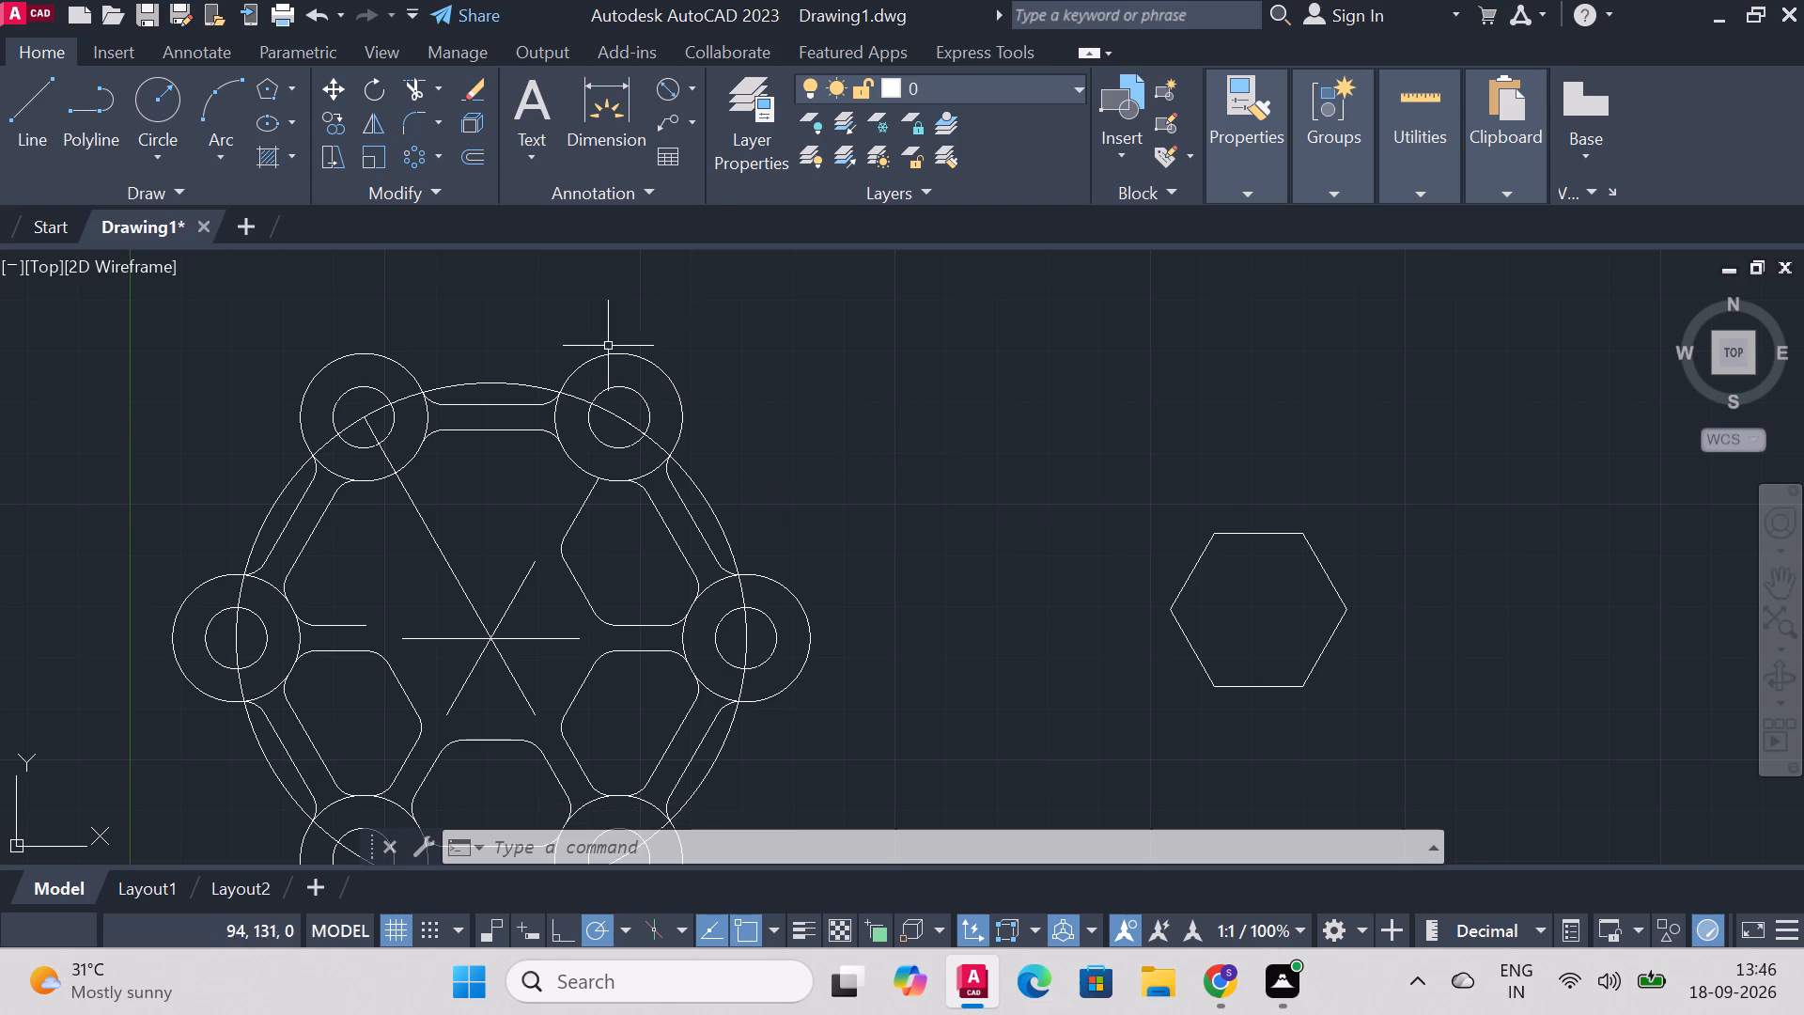
Delete the inner rounded-corner profile of the upper-right pocket.
{"action": "left_click", "coordinate": [584, 588]}
{"action": "key", "text": "Delete"}
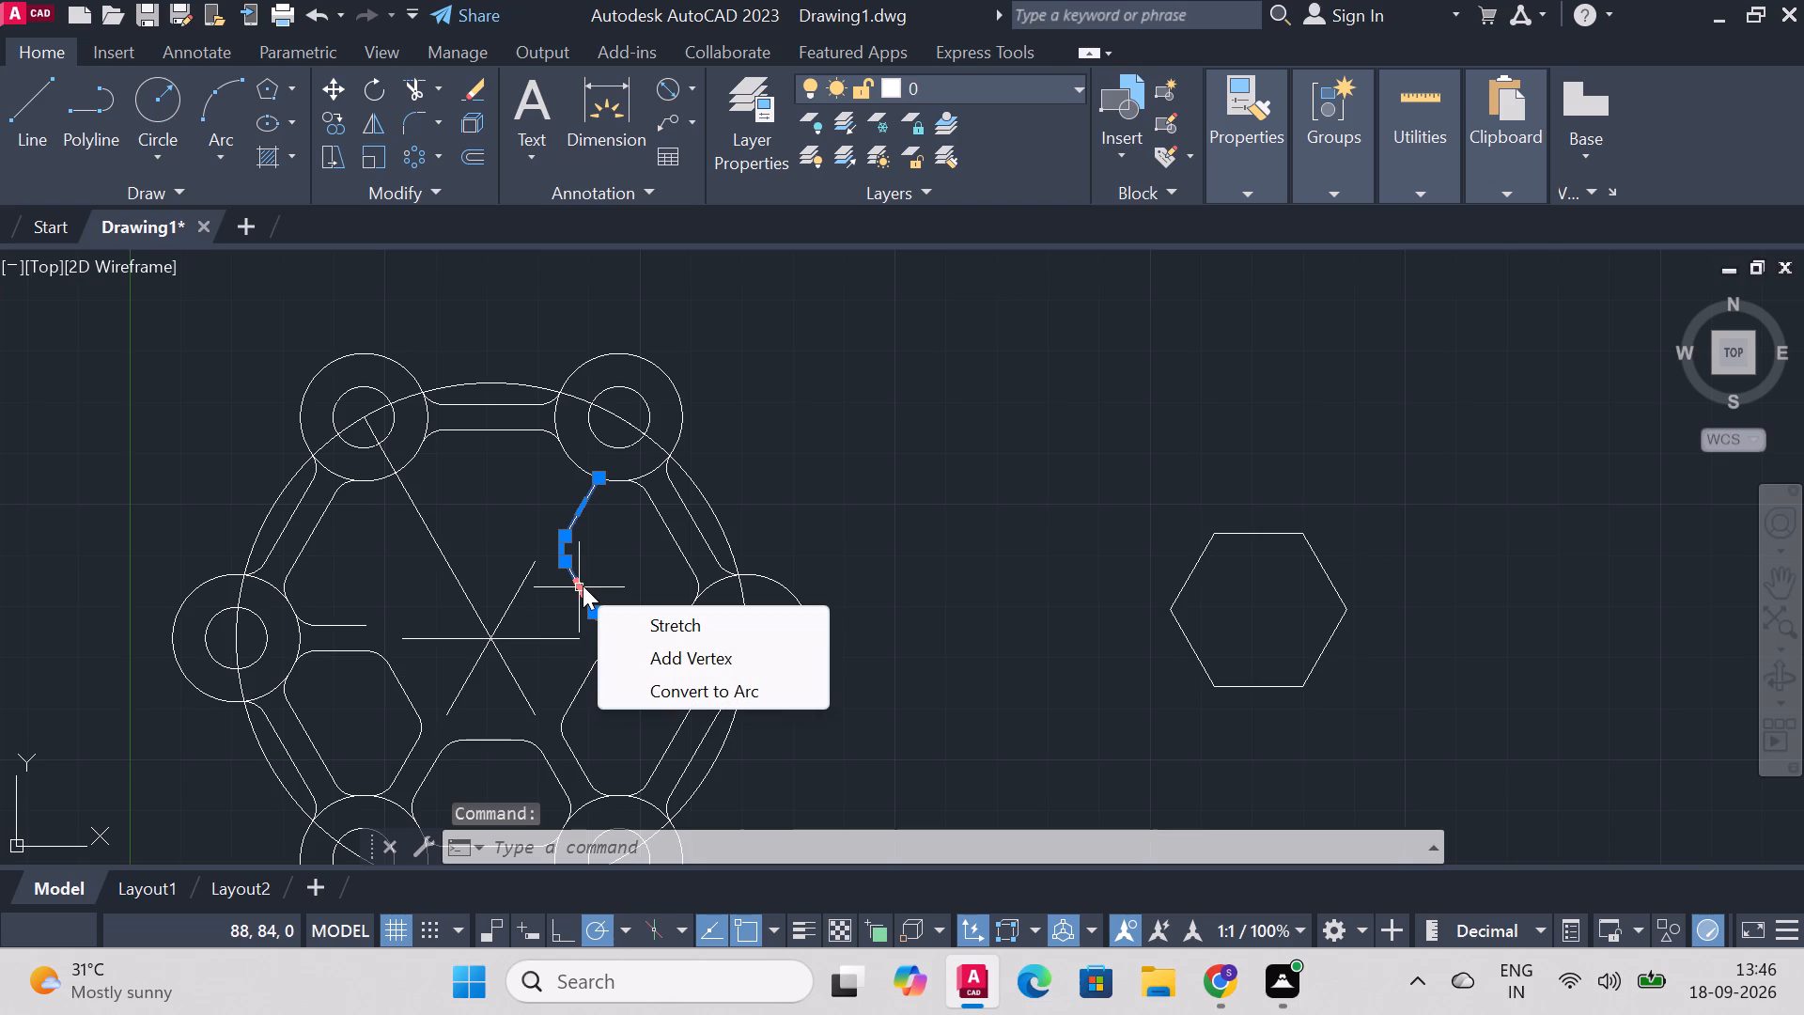
{"action": "key", "text": "Delete"}
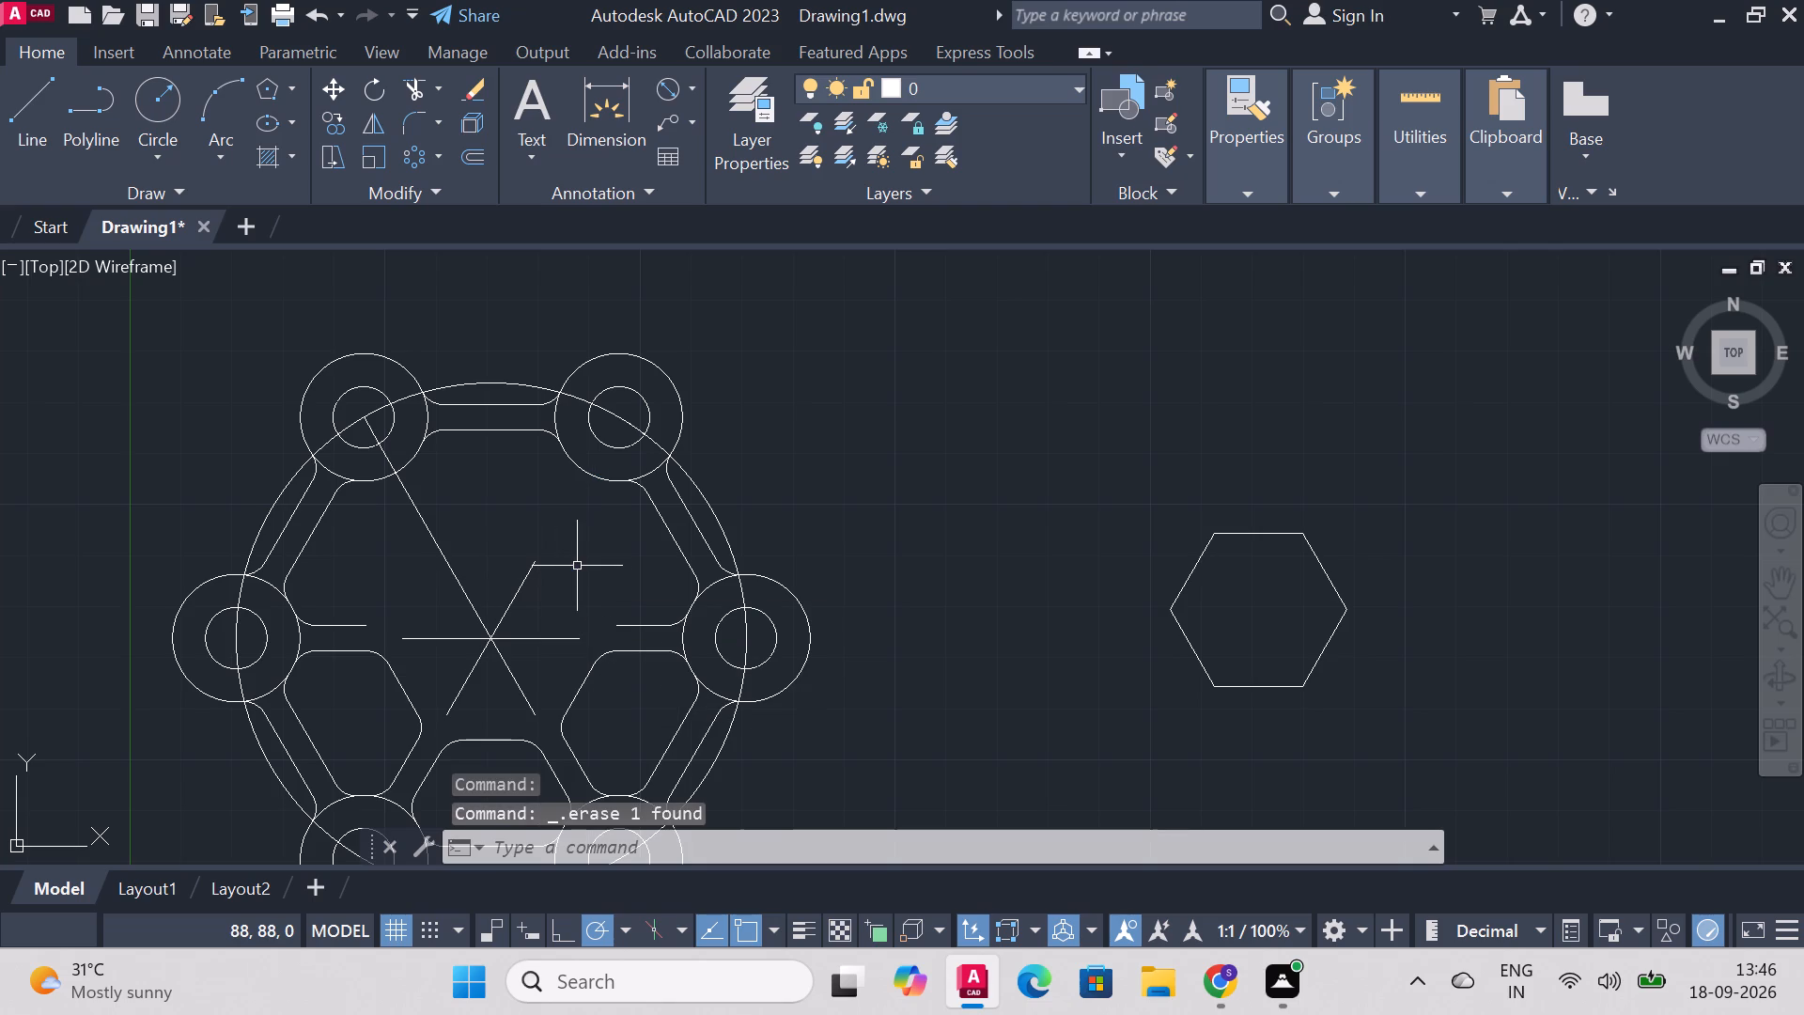
Delete the inner spoke profiles of the side and bottom pockets, plus the diagonal line running to the upper-left boss.
{"action": "left_click", "coordinate": [641, 626]}
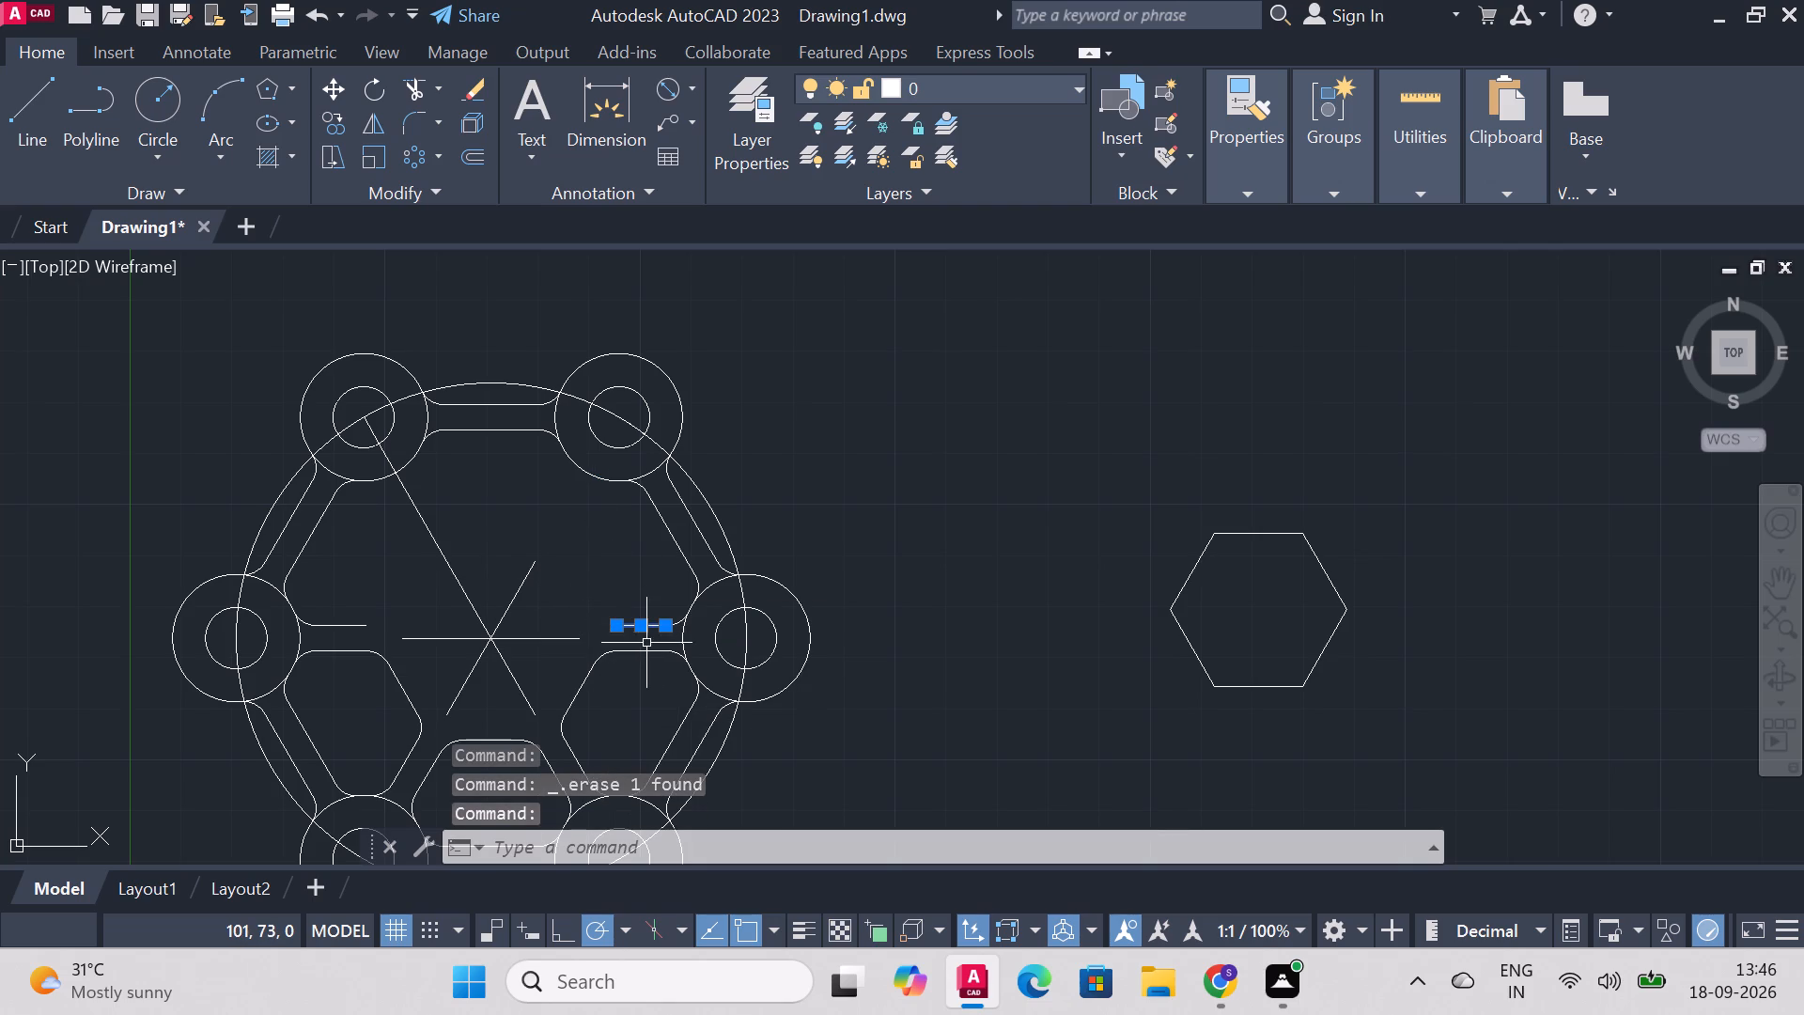
{"action": "left_click", "coordinate": [646, 647]}
{"action": "left_click", "coordinate": [646, 653]}
{"action": "scroll", "coordinate": [583, 664], "scroll_direction": "down", "scroll_amount": 3}
{"action": "scroll", "coordinate": [586, 685], "scroll_direction": "up", "scroll_amount": 4}
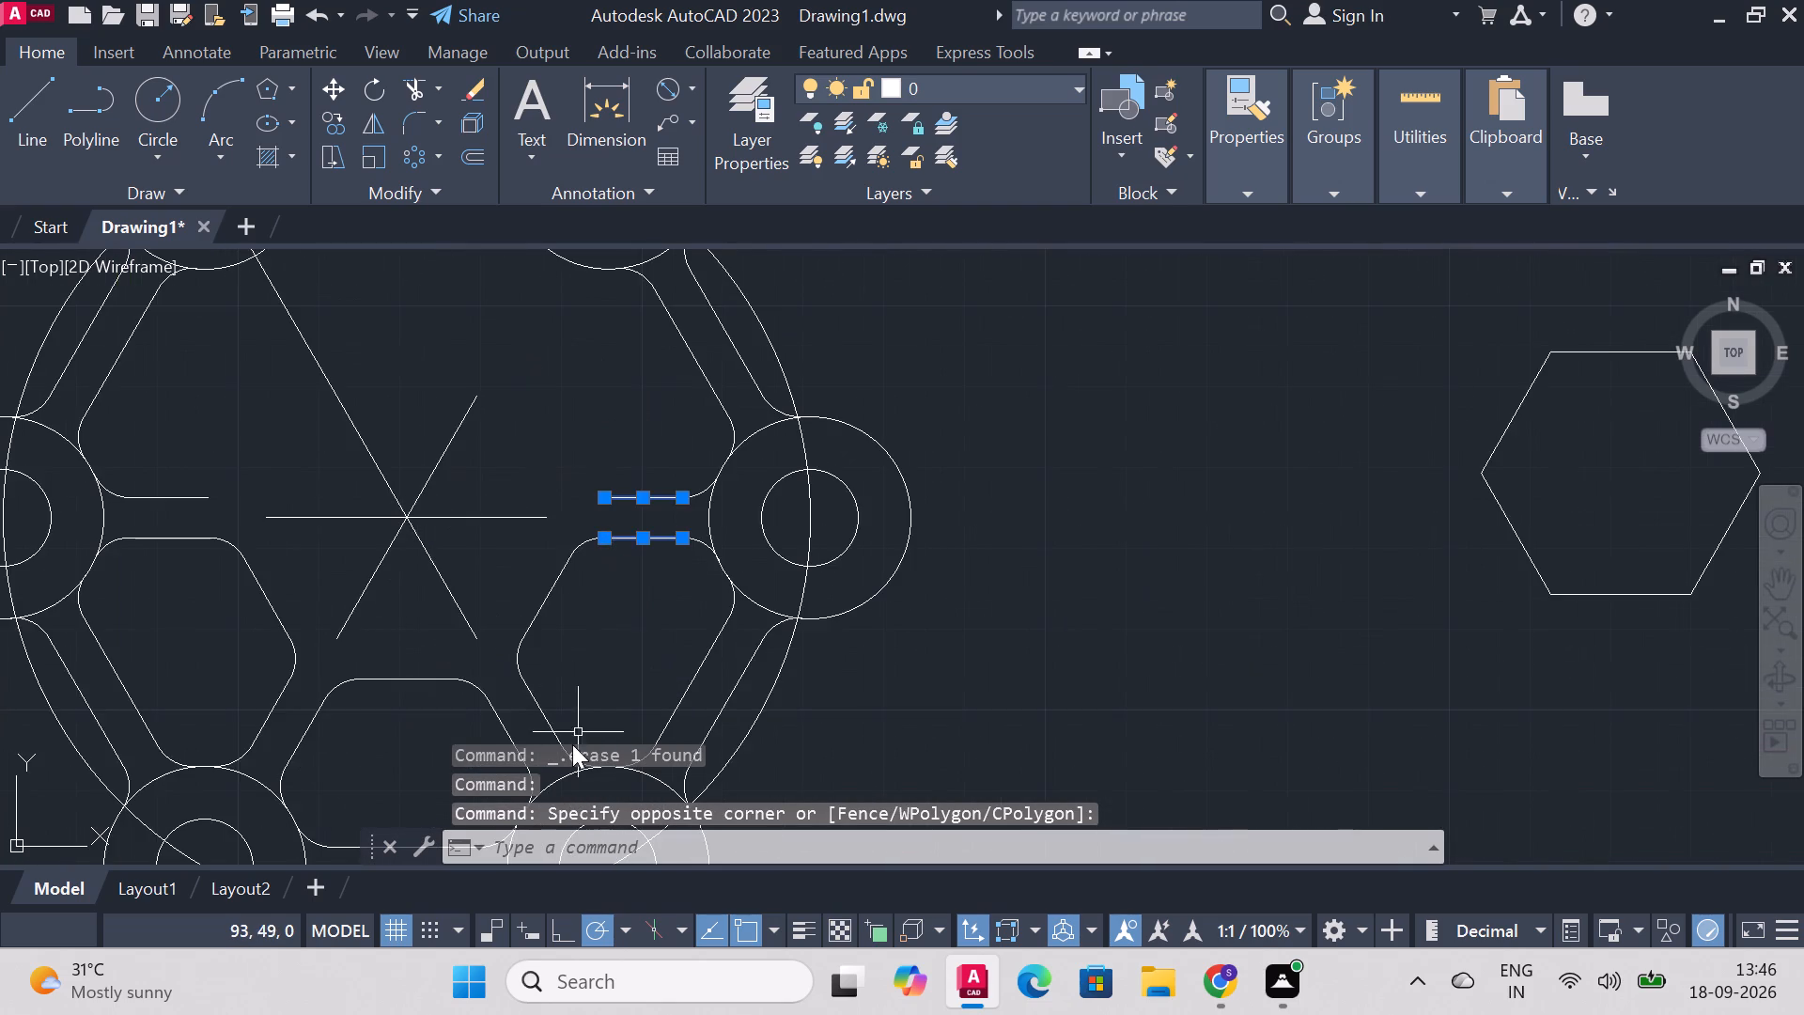
{"action": "scroll", "coordinate": [575, 683], "scroll_direction": "down", "scroll_amount": 3}
{"action": "scroll", "coordinate": [519, 734], "scroll_direction": "up", "scroll_amount": 3}
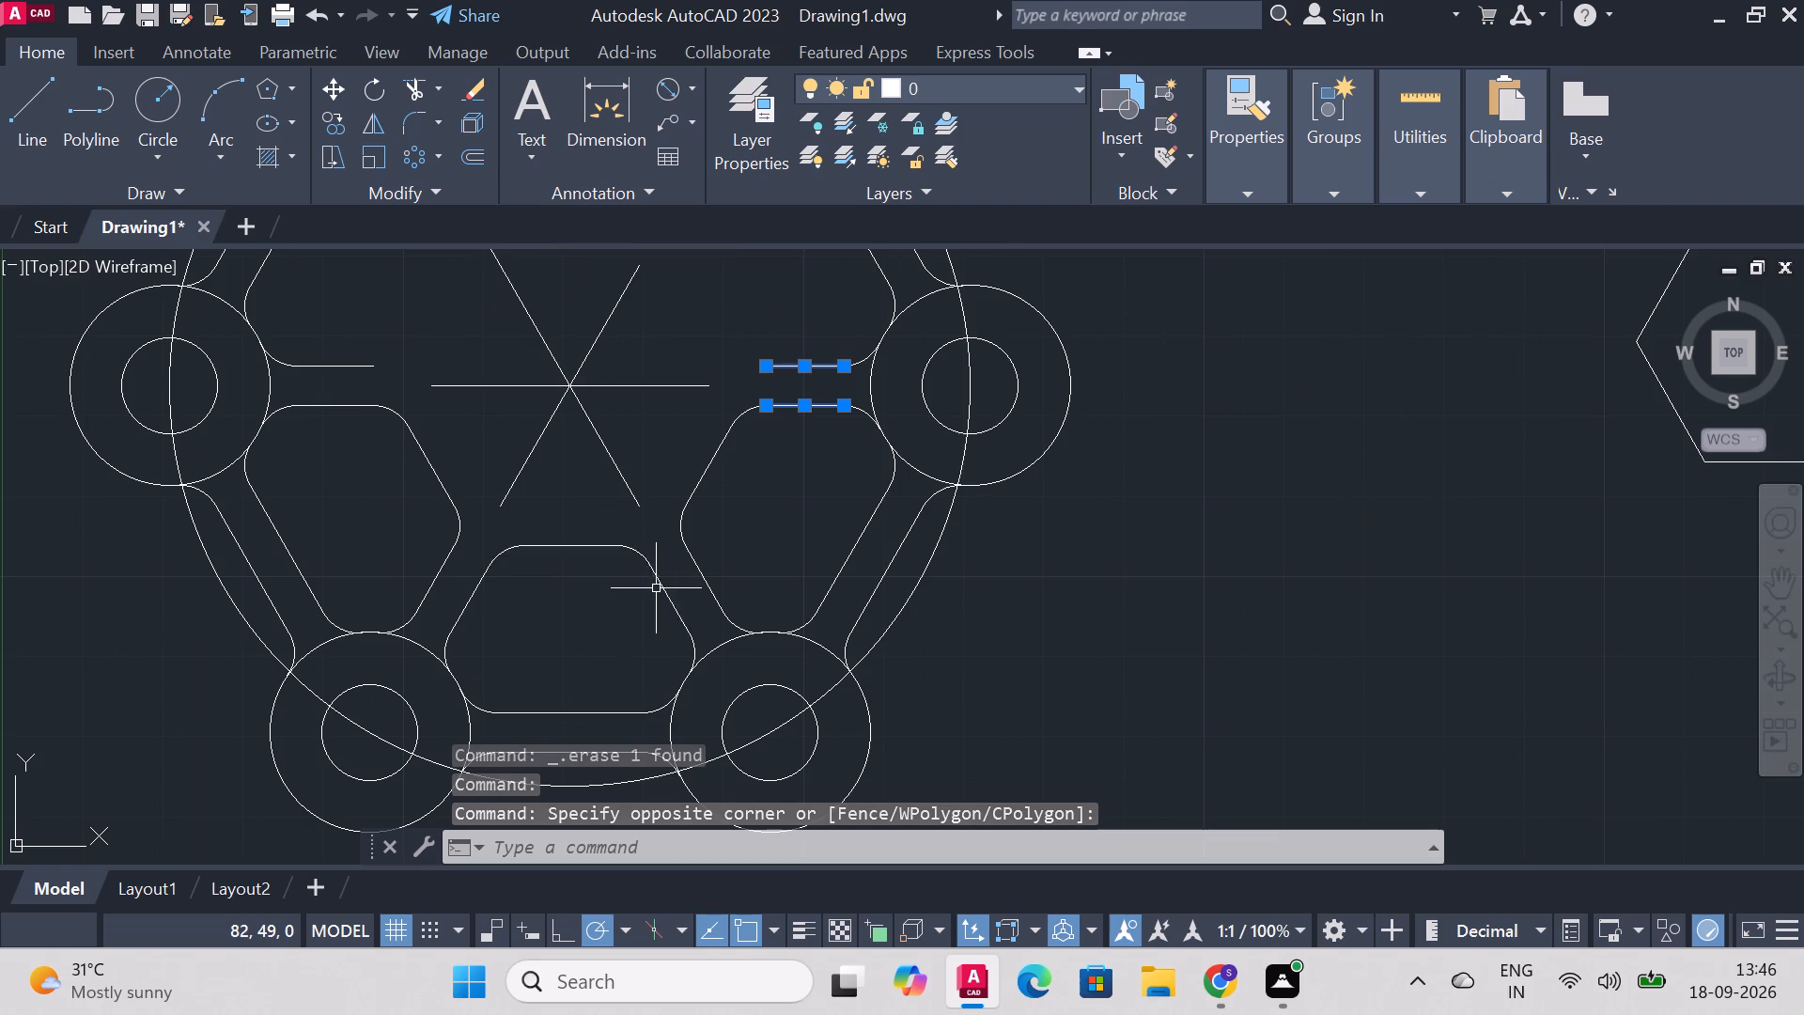
{"action": "left_click", "coordinate": [661, 588]}
{"action": "left_click", "coordinate": [696, 566]}
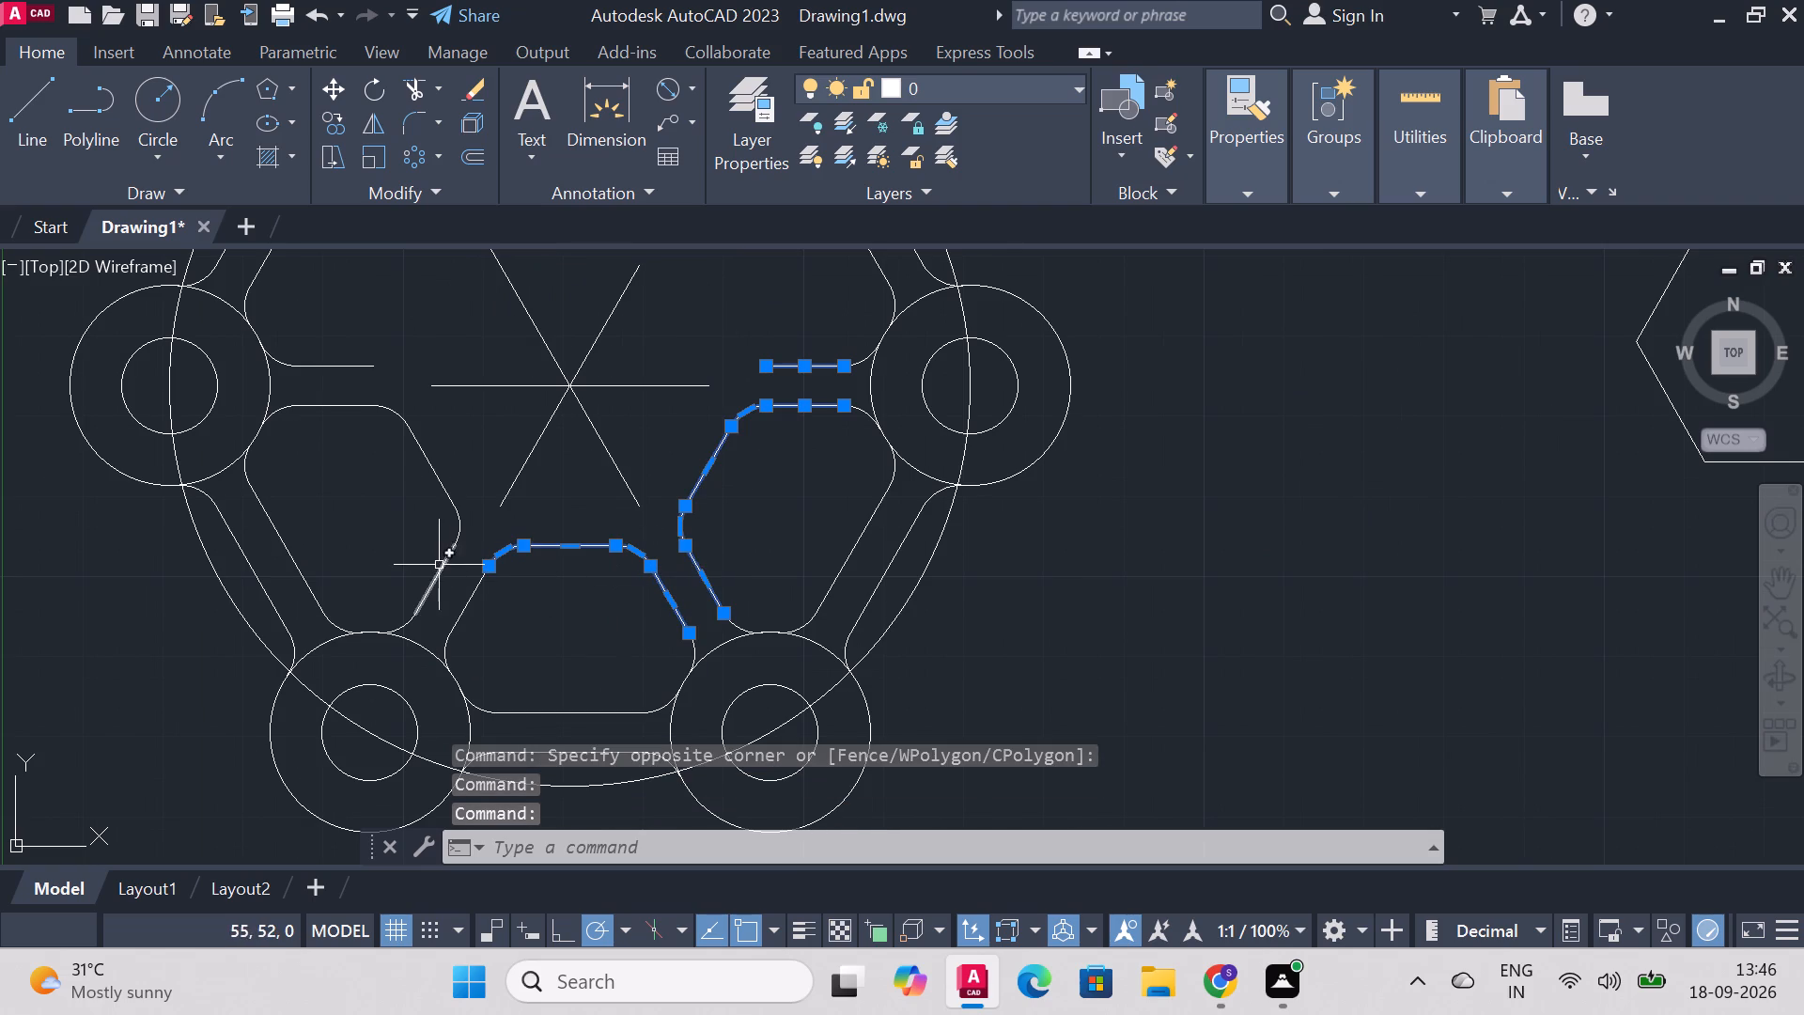
{"action": "left_click", "coordinate": [439, 565]}
{"action": "left_click", "coordinate": [363, 410]}
{"action": "left_click", "coordinate": [341, 369]}
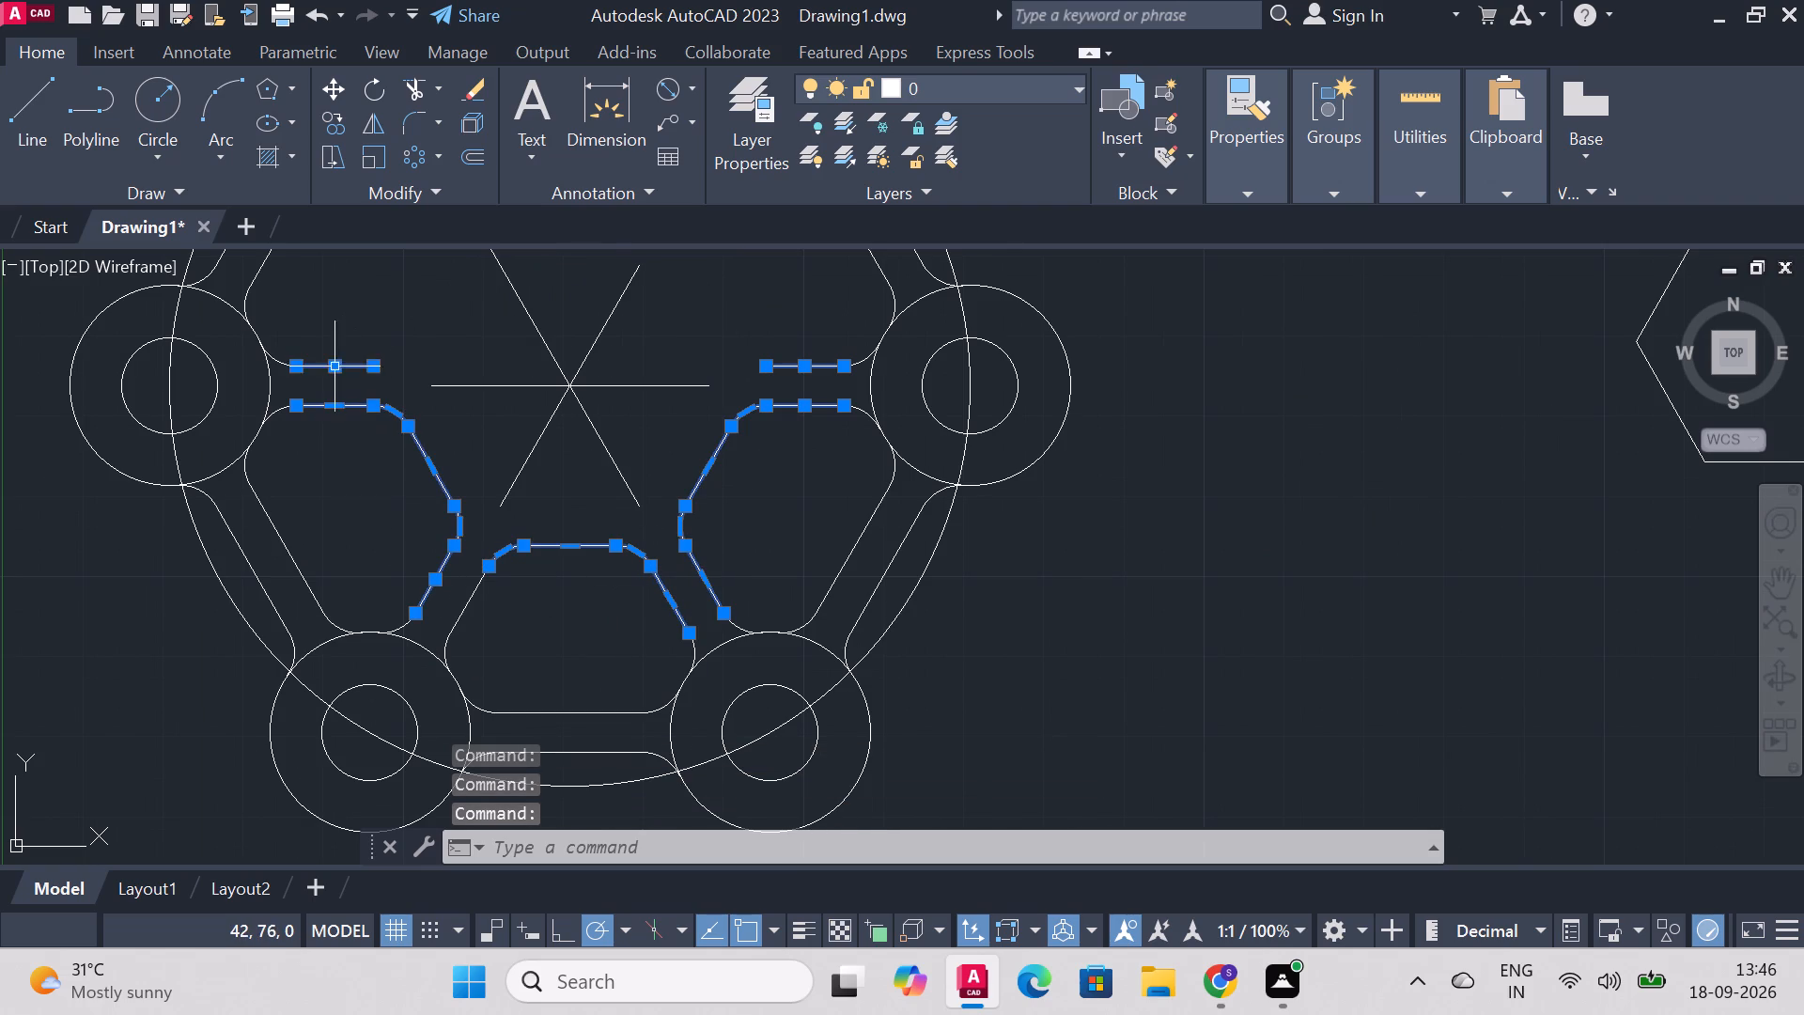
{"action": "scroll", "coordinate": [472, 437], "scroll_direction": "down", "scroll_amount": 3}
{"action": "scroll", "coordinate": [472, 383], "scroll_direction": "up", "scroll_amount": 2}
{"action": "left_click", "coordinate": [513, 411]}
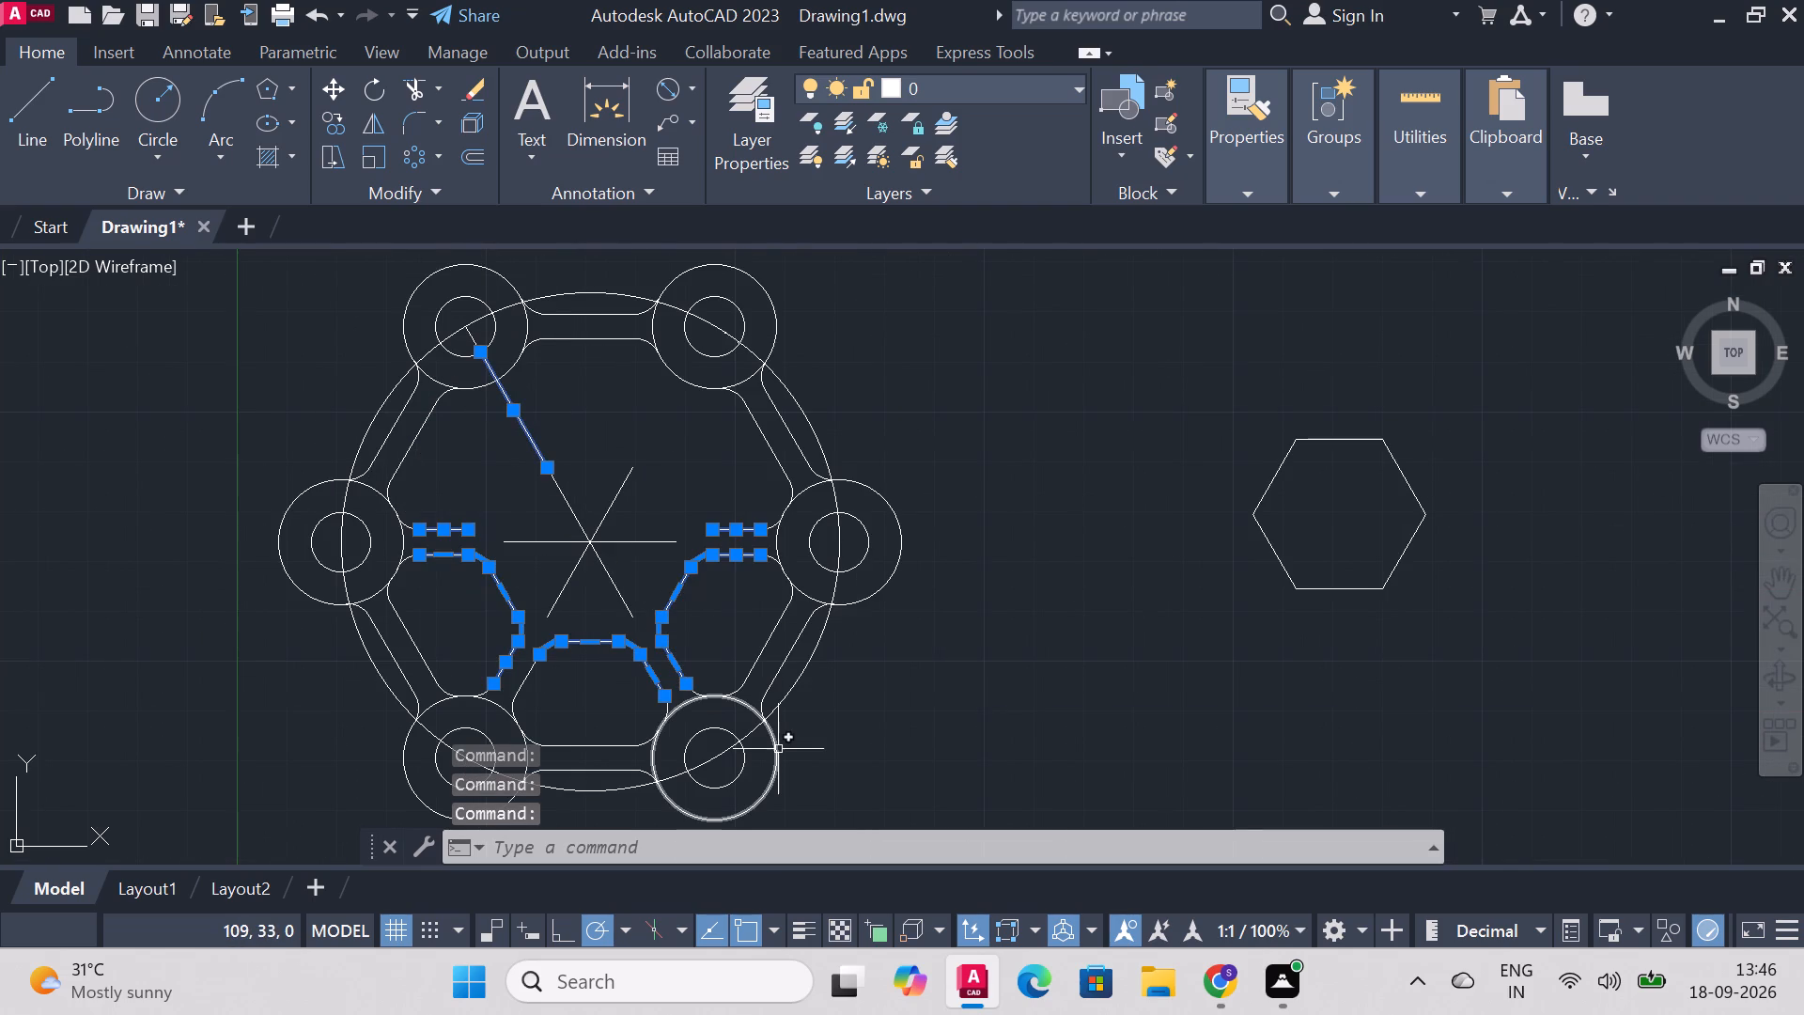
{"action": "key", "text": "Delete"}
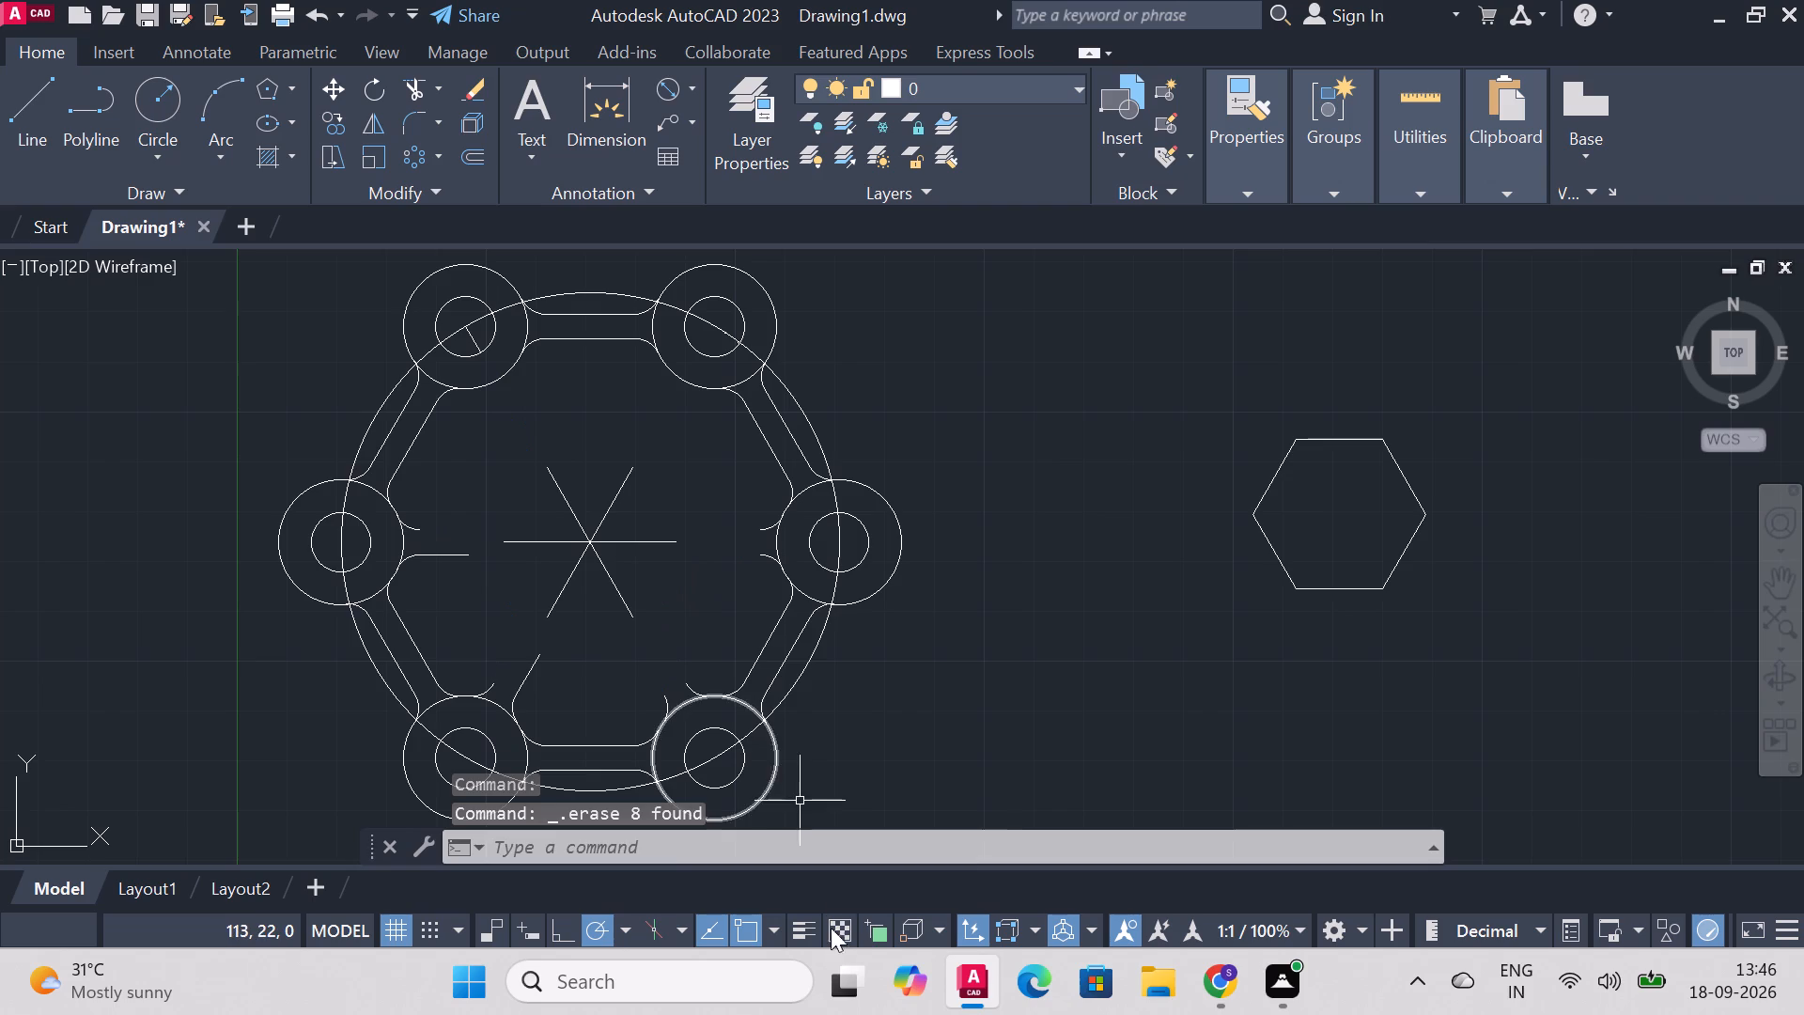
Delete the leftover segments near the lower-left boss, inside the upper-left boss and beside the left boss.
{"action": "left_click", "coordinate": [530, 673]}
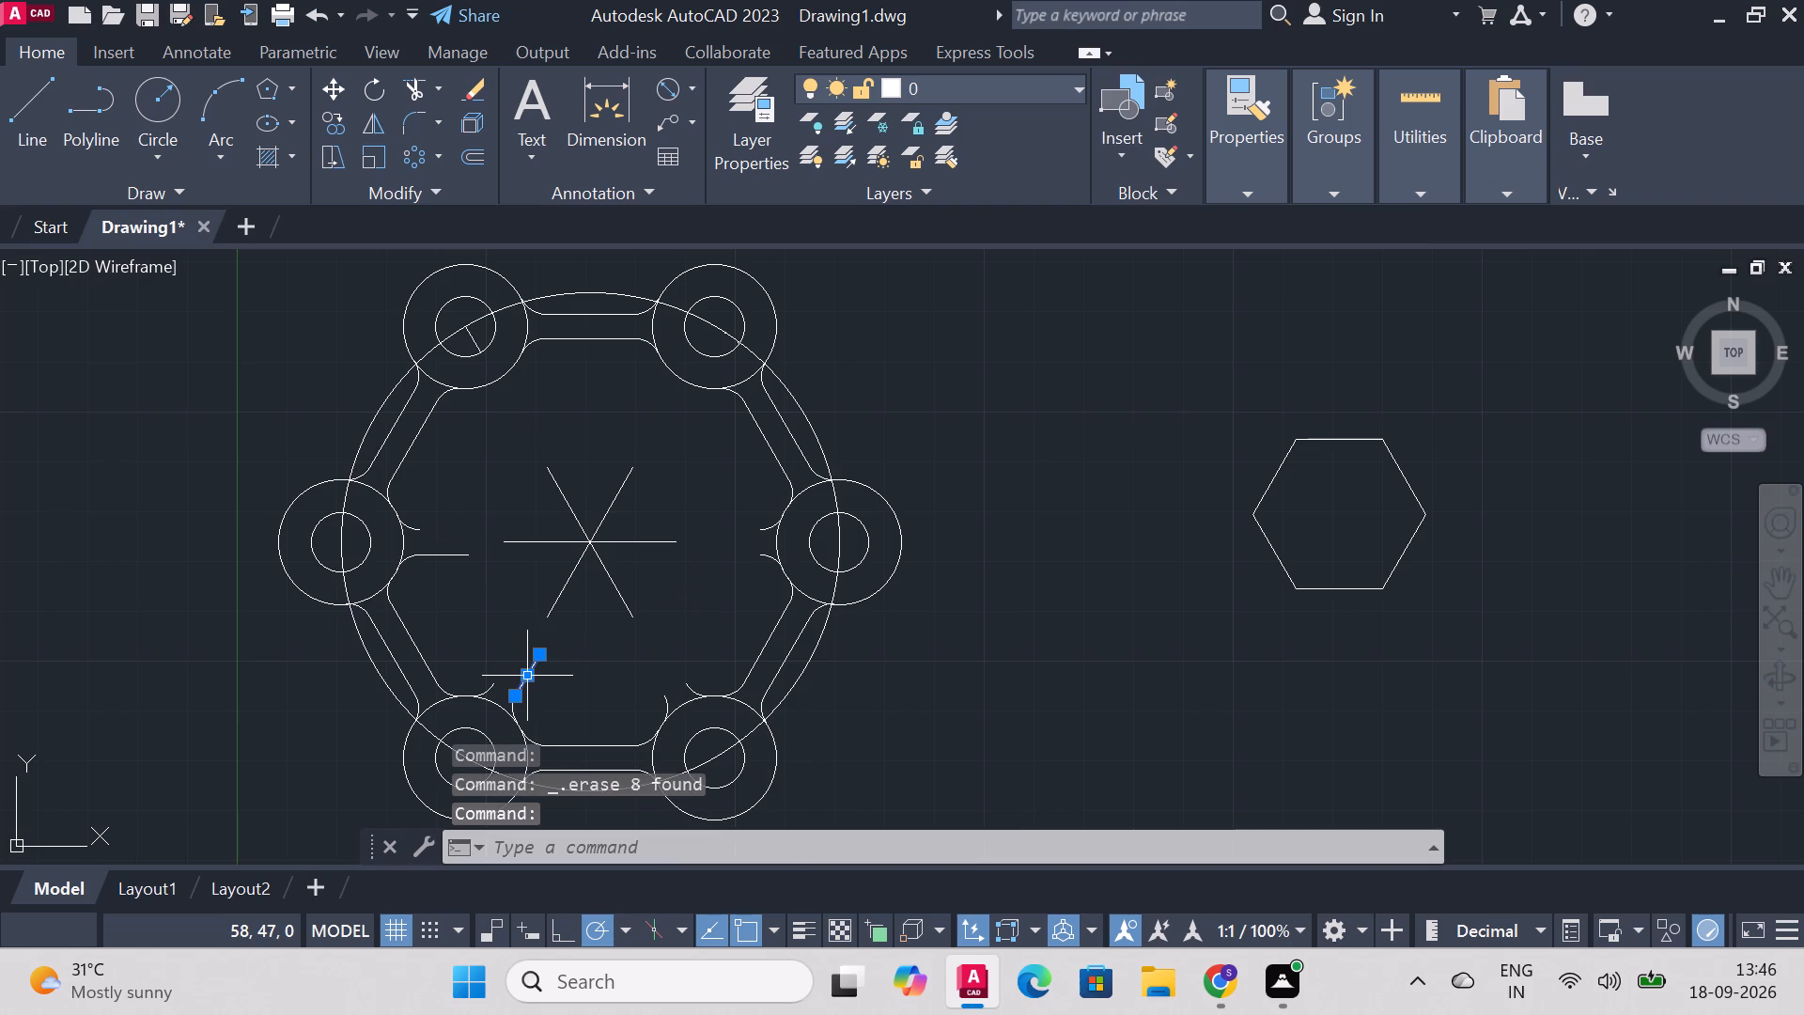
{"action": "key", "text": "Delete"}
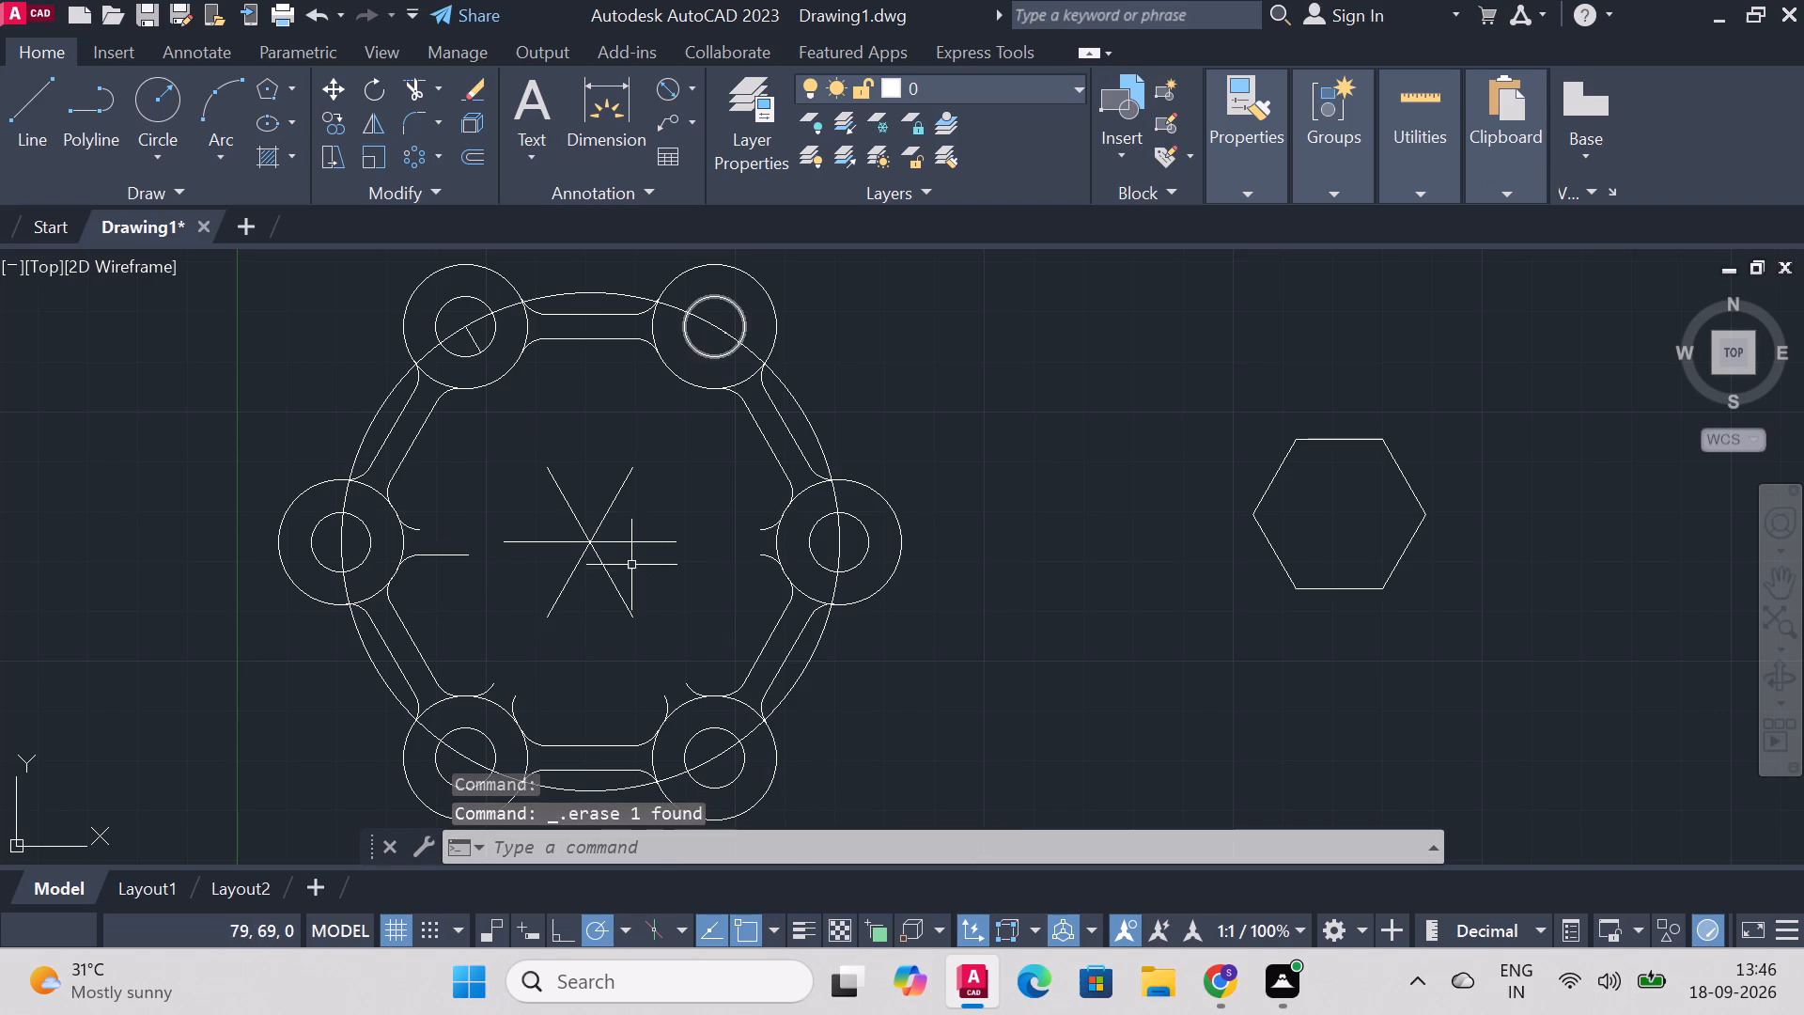
{"action": "left_click", "coordinate": [476, 345]}
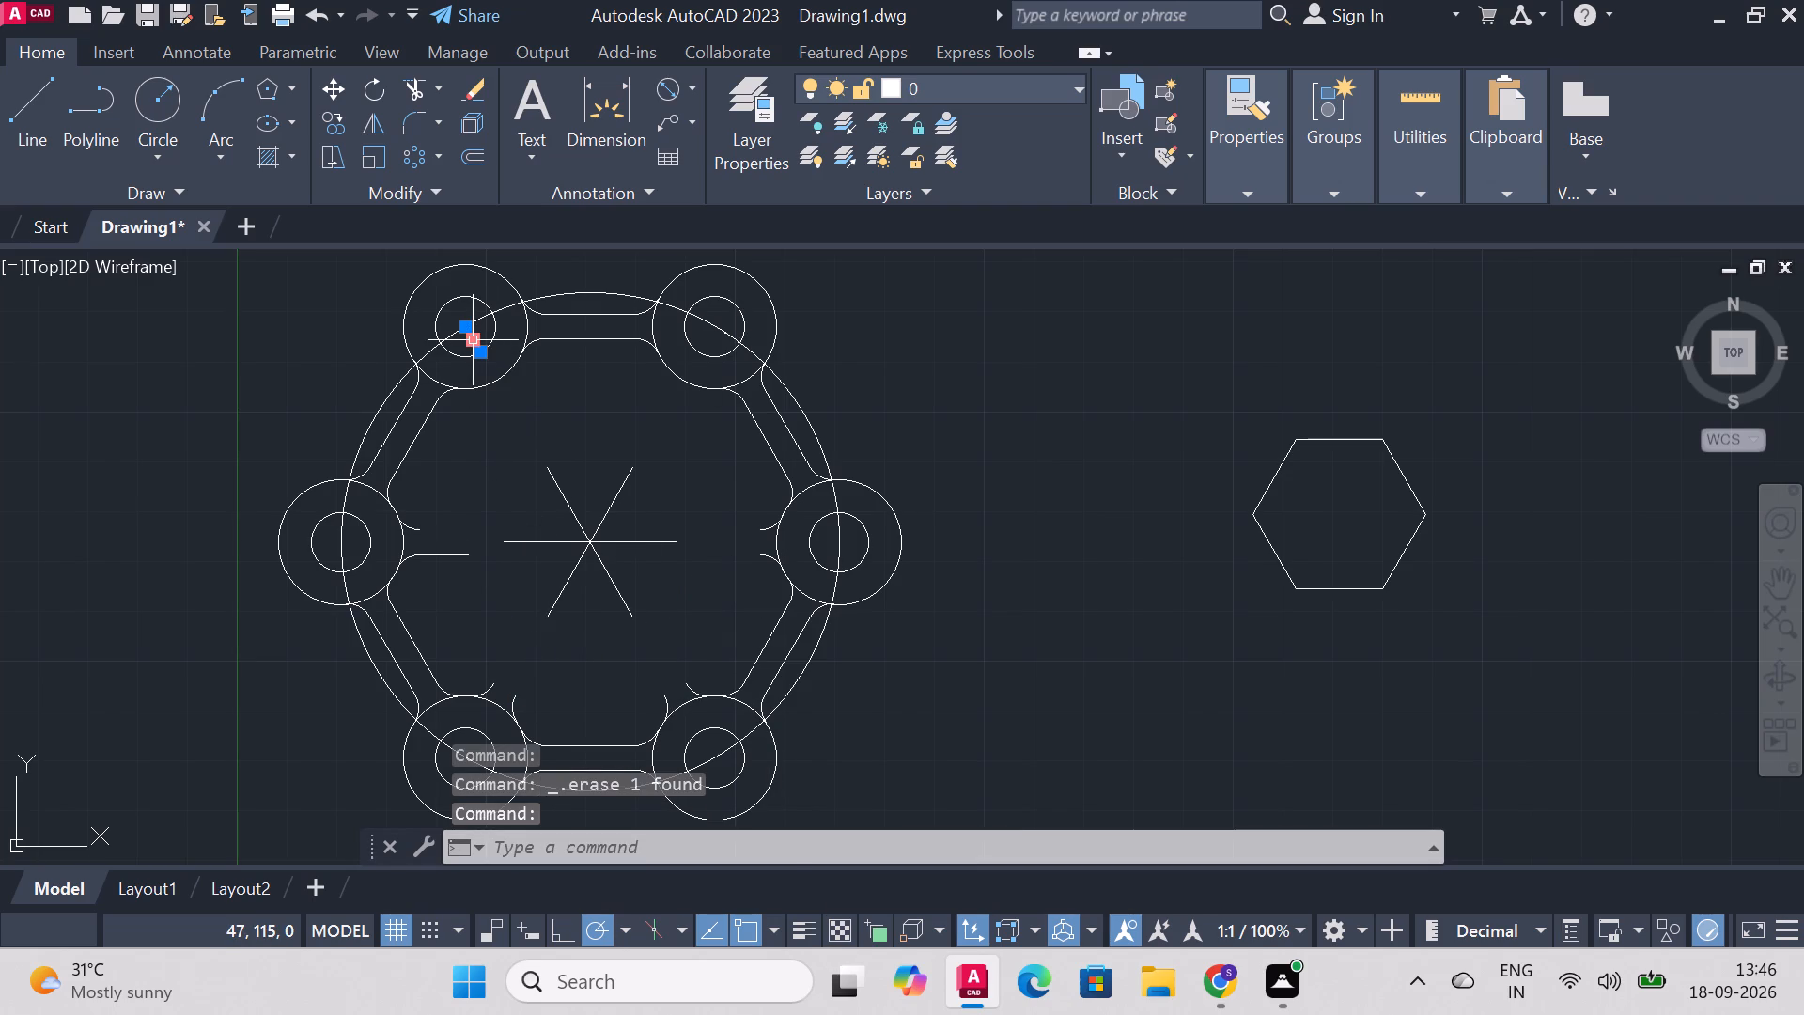
{"action": "key", "text": "Delete"}
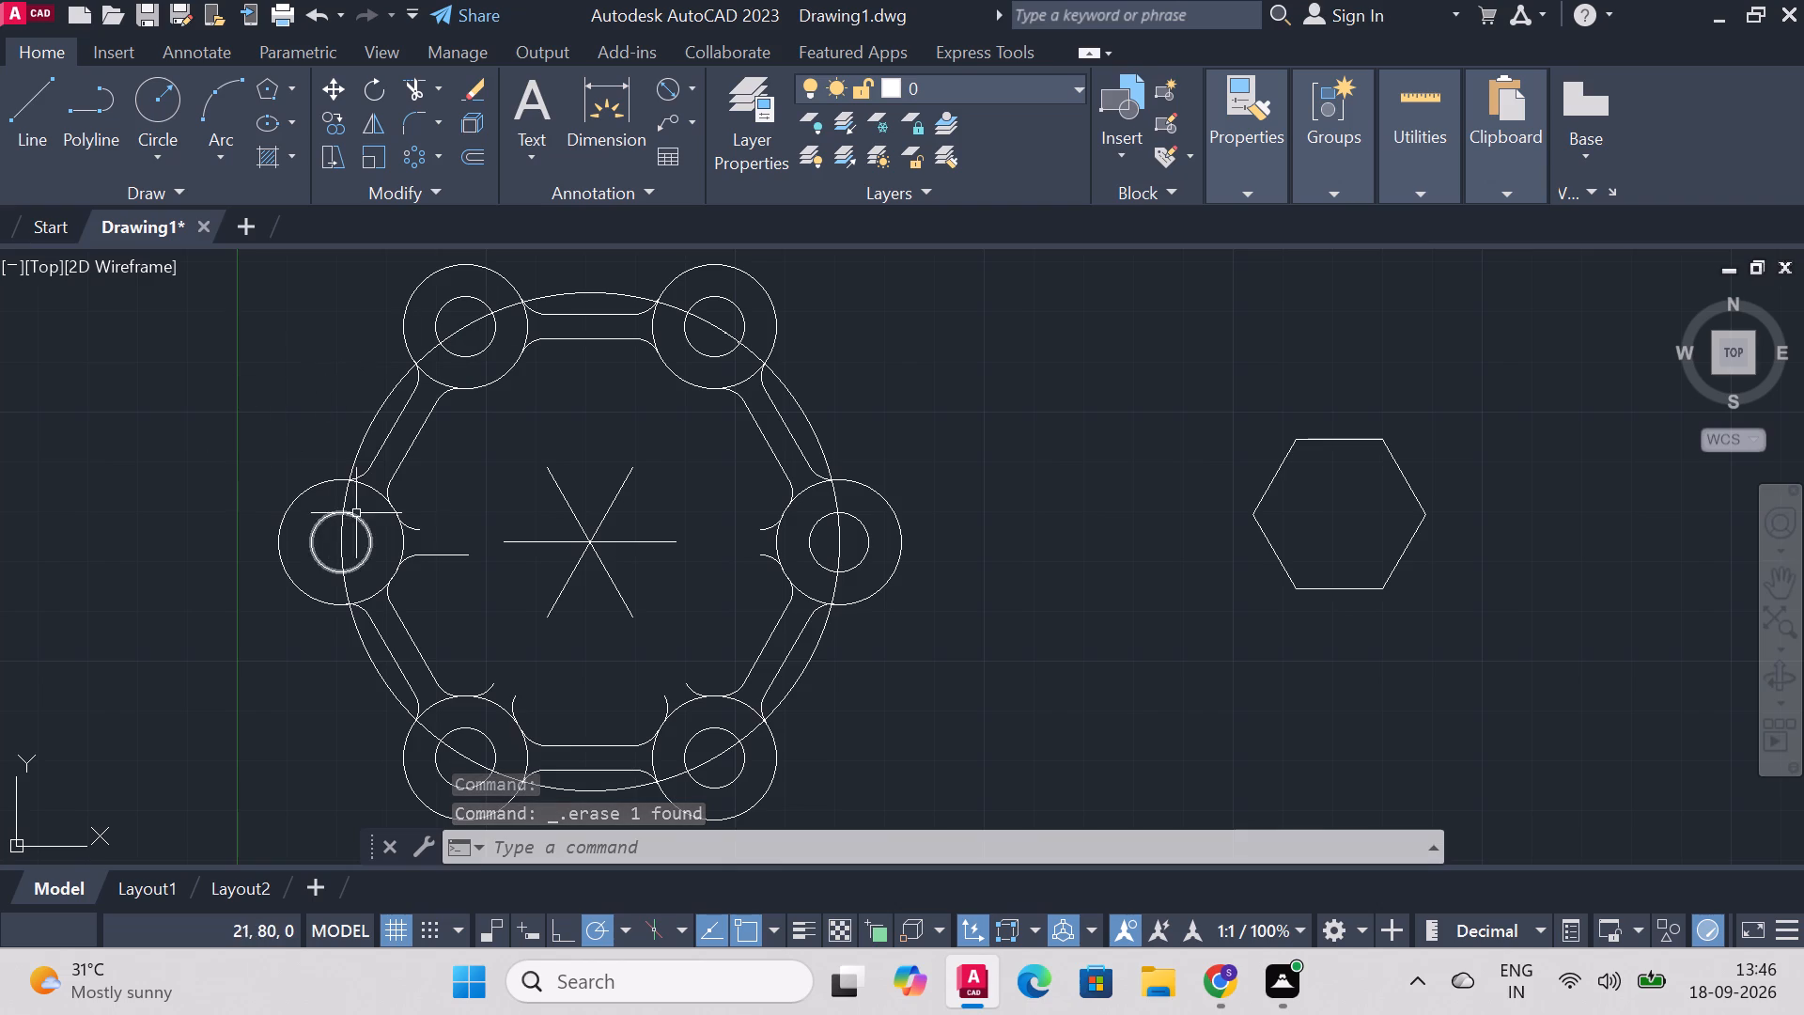
{"action": "left_click", "coordinate": [438, 558]}
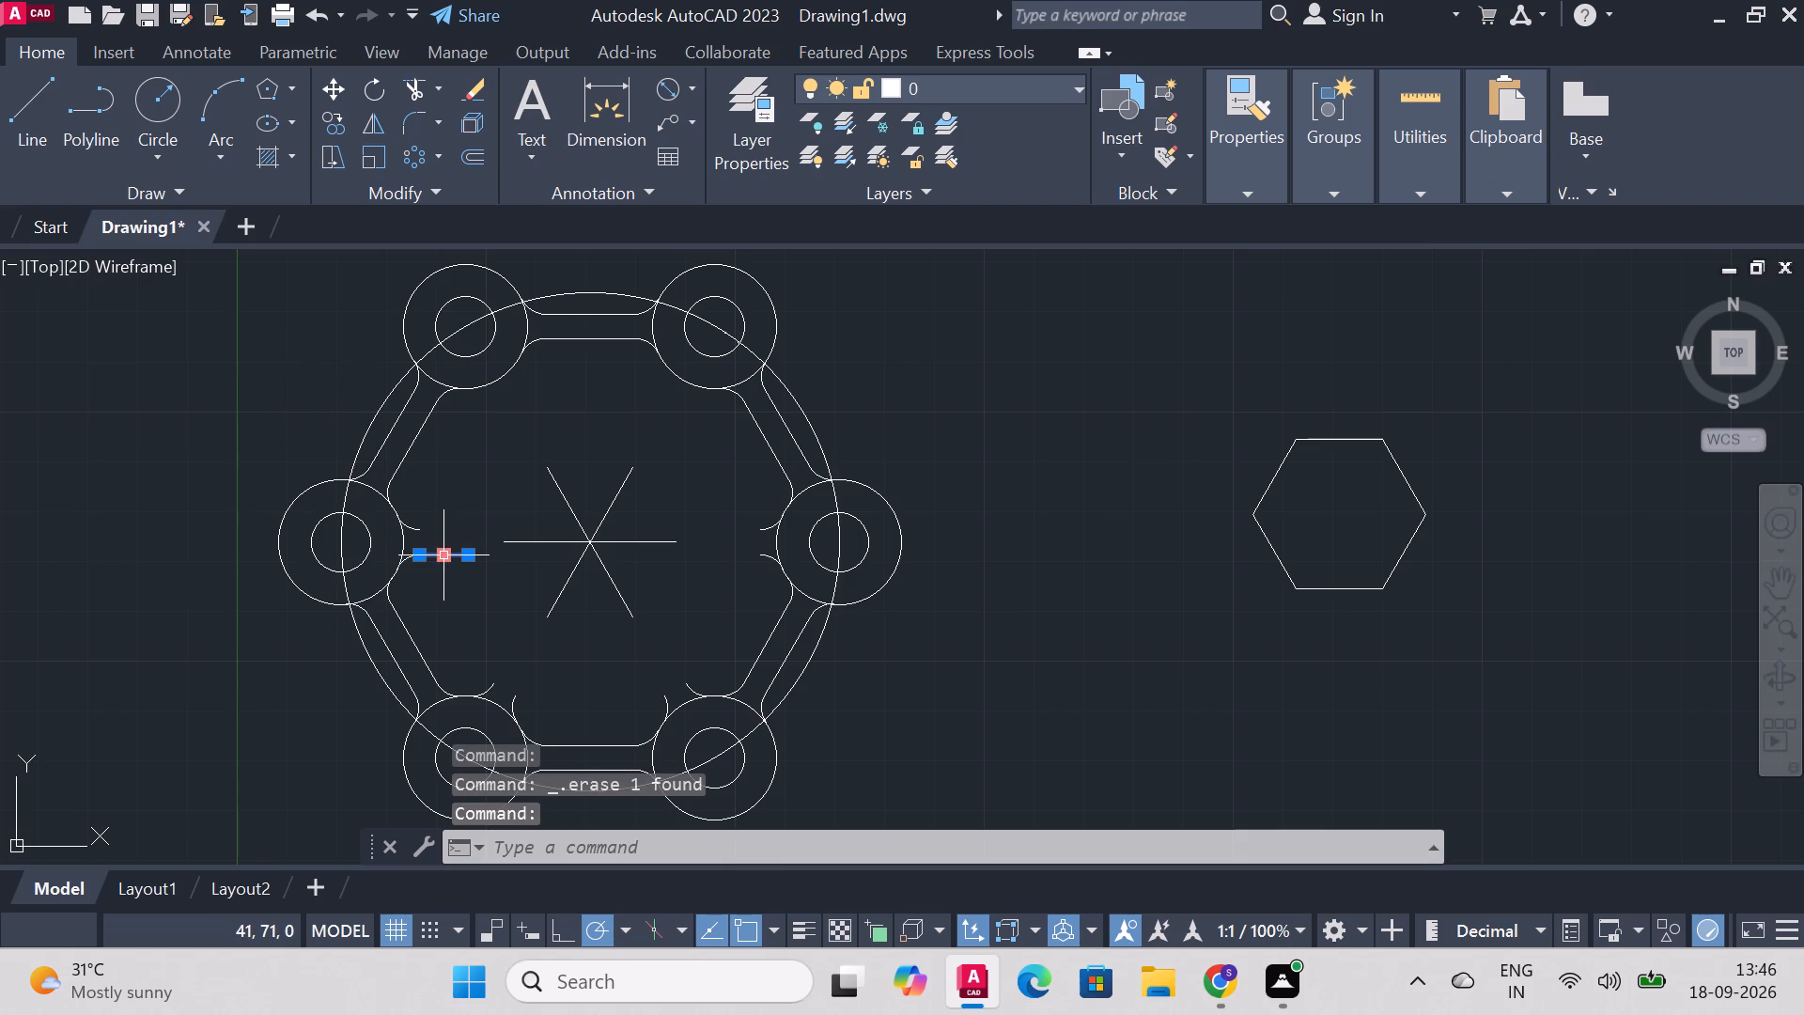
{"action": "key", "text": "Delete"}
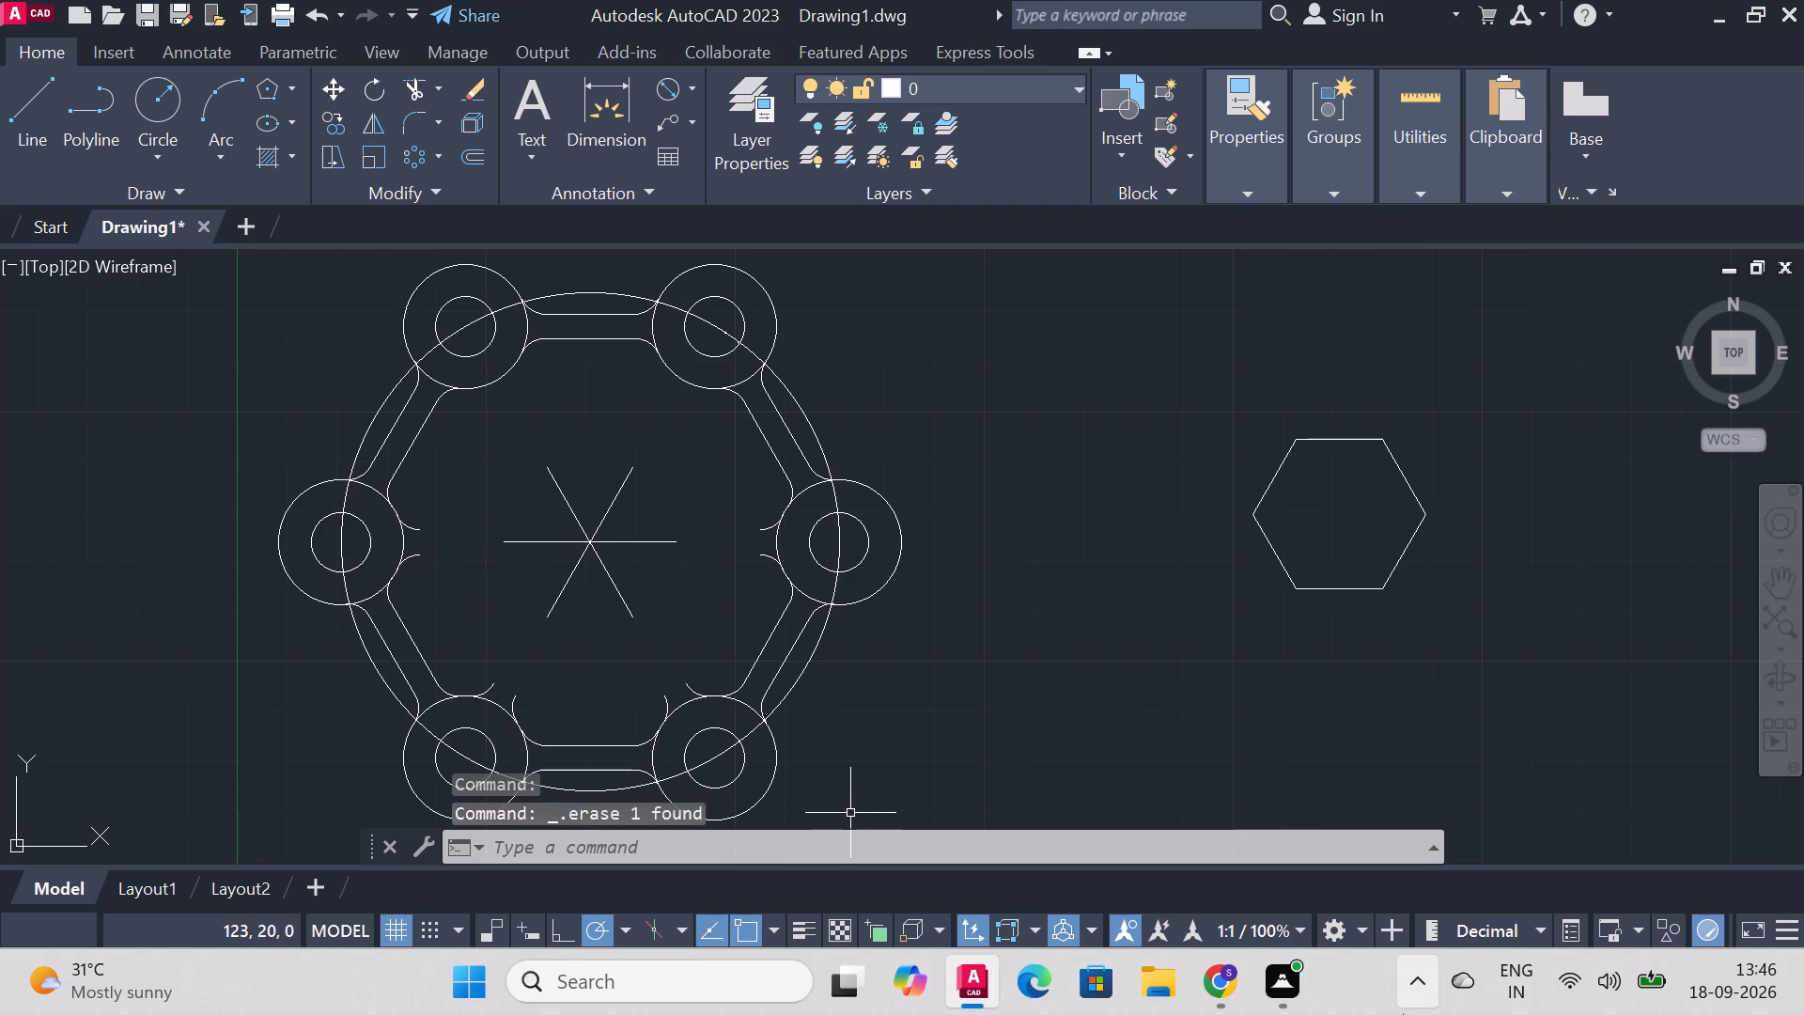
Move the separate hexagon to the plate's centre, placing its right vertex on the right end of the horizontal centre line.
{"action": "left_click", "coordinate": [1301, 588]}
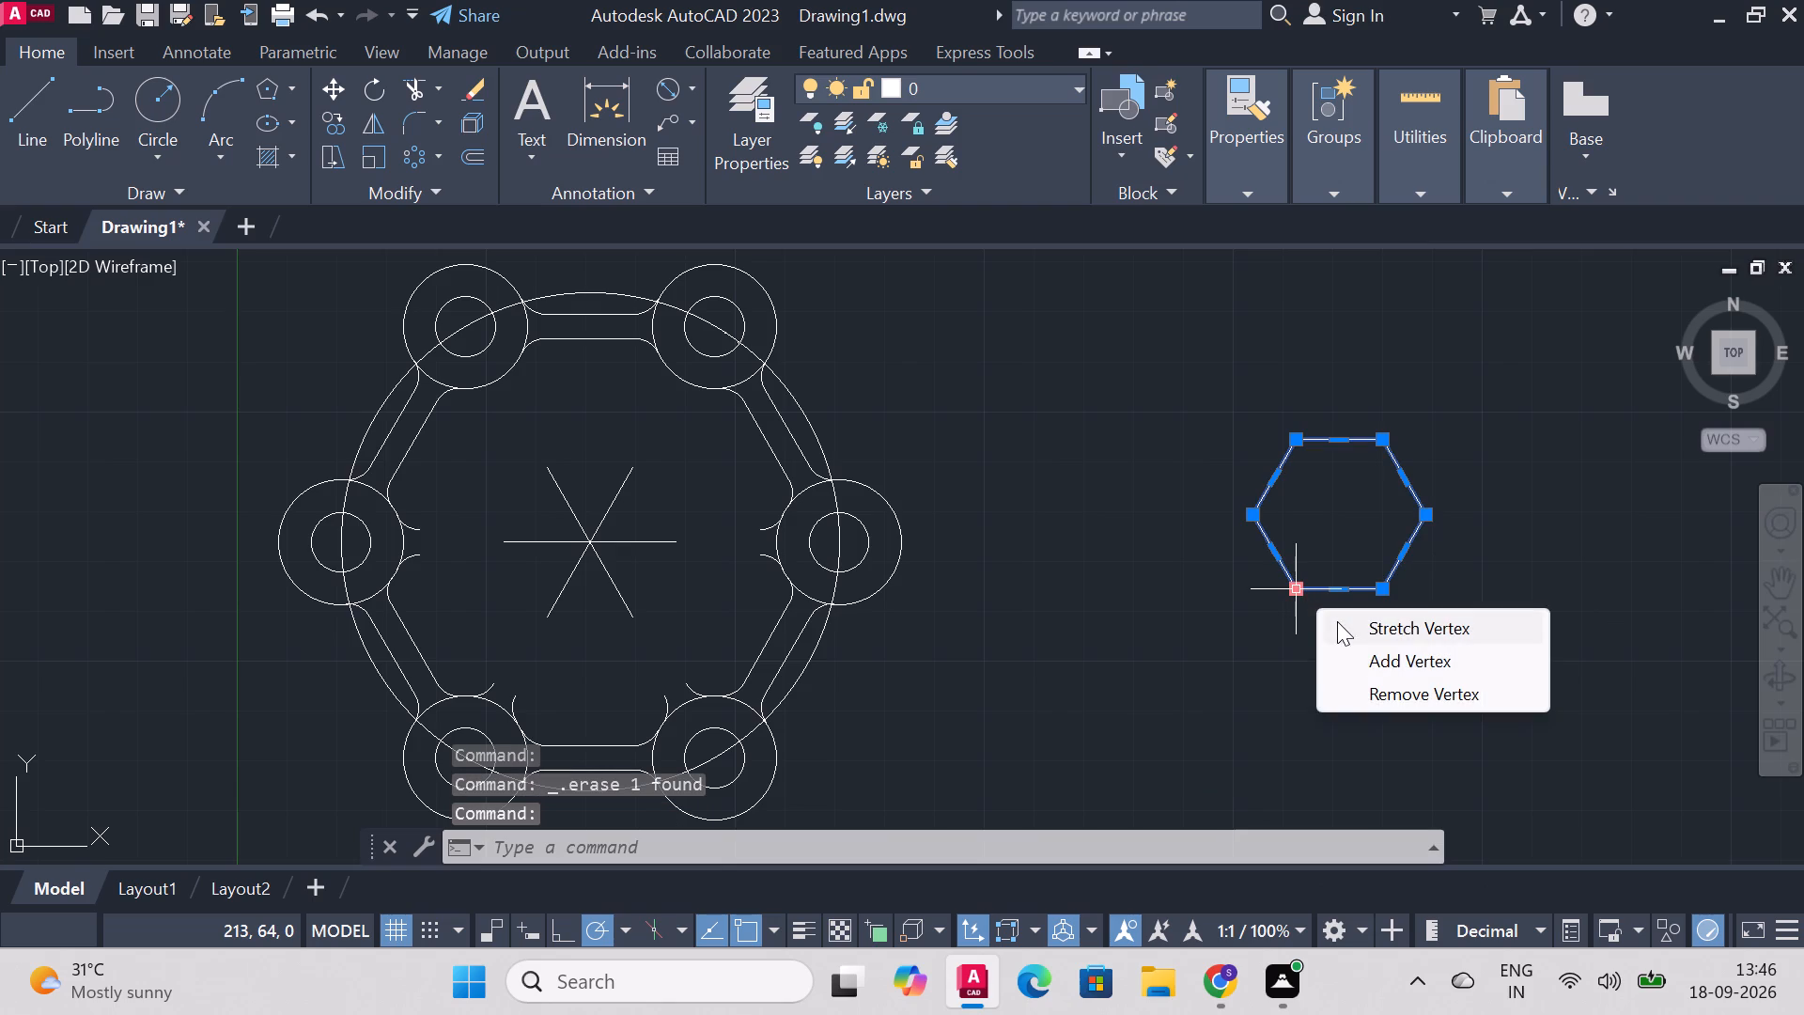
{"action": "type", "text": "move"}
{"action": "key", "text": "Return"}
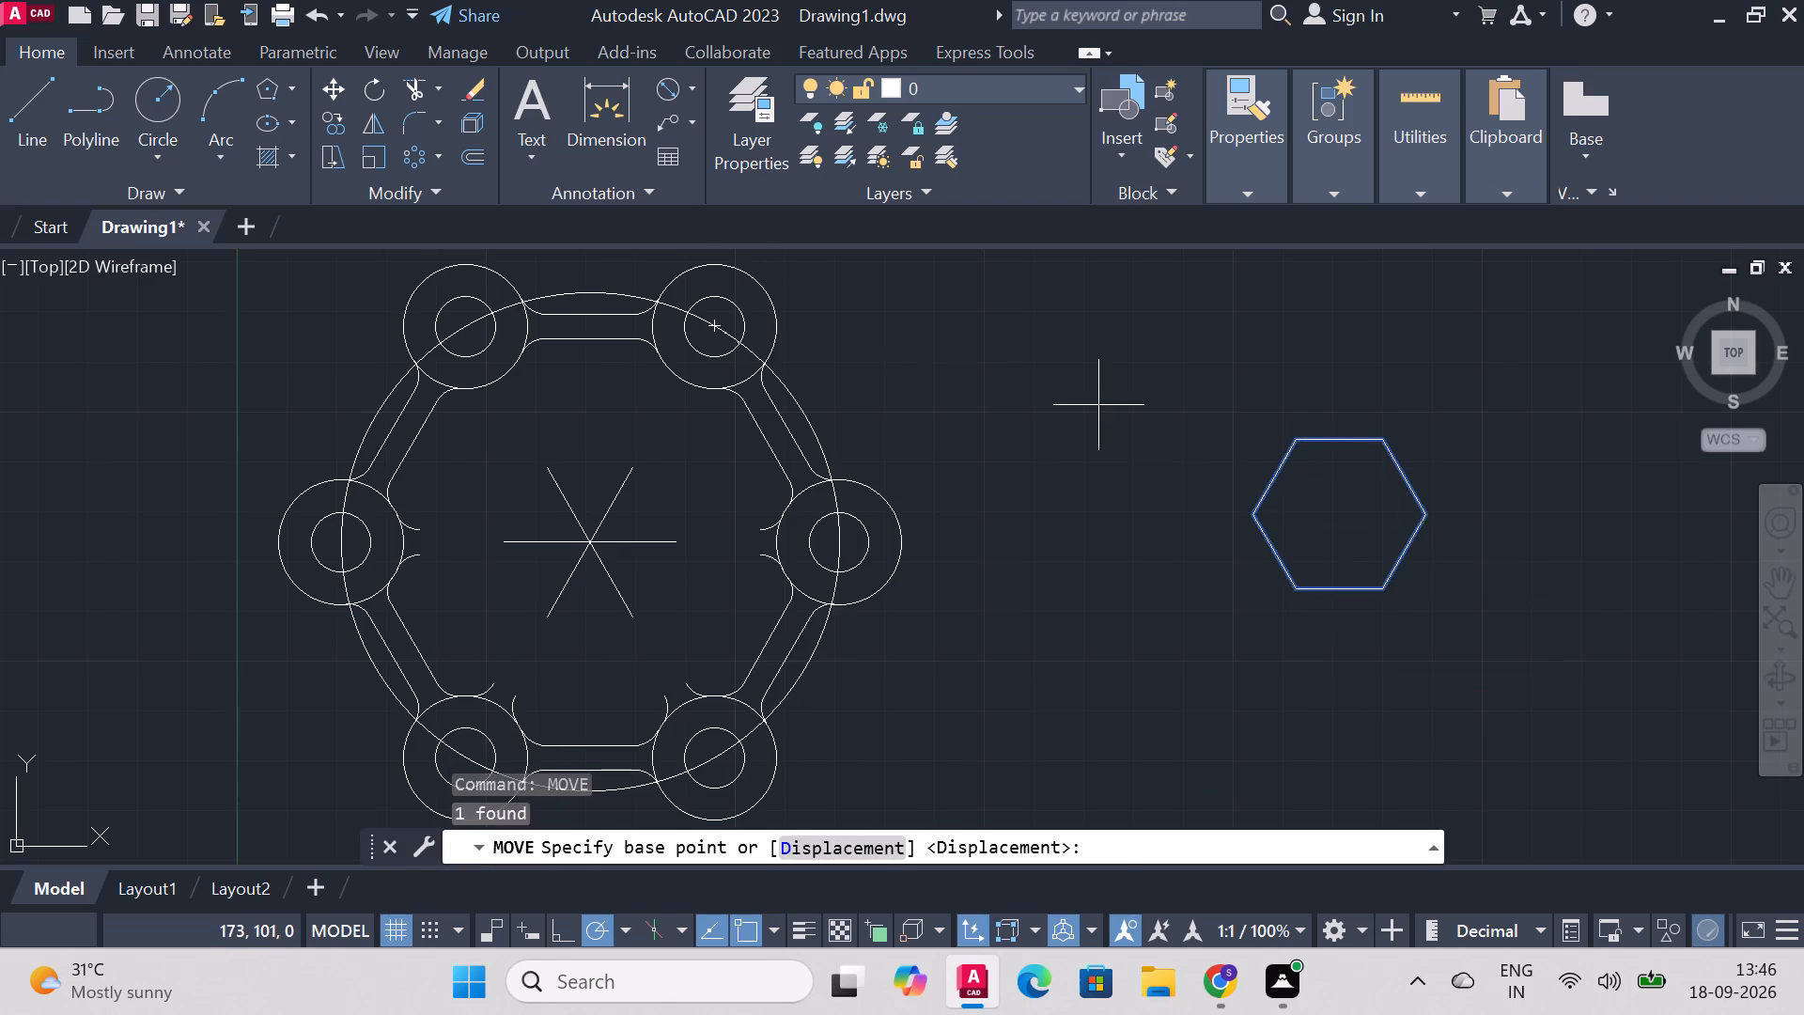
{"action": "left_click", "coordinate": [1424, 507]}
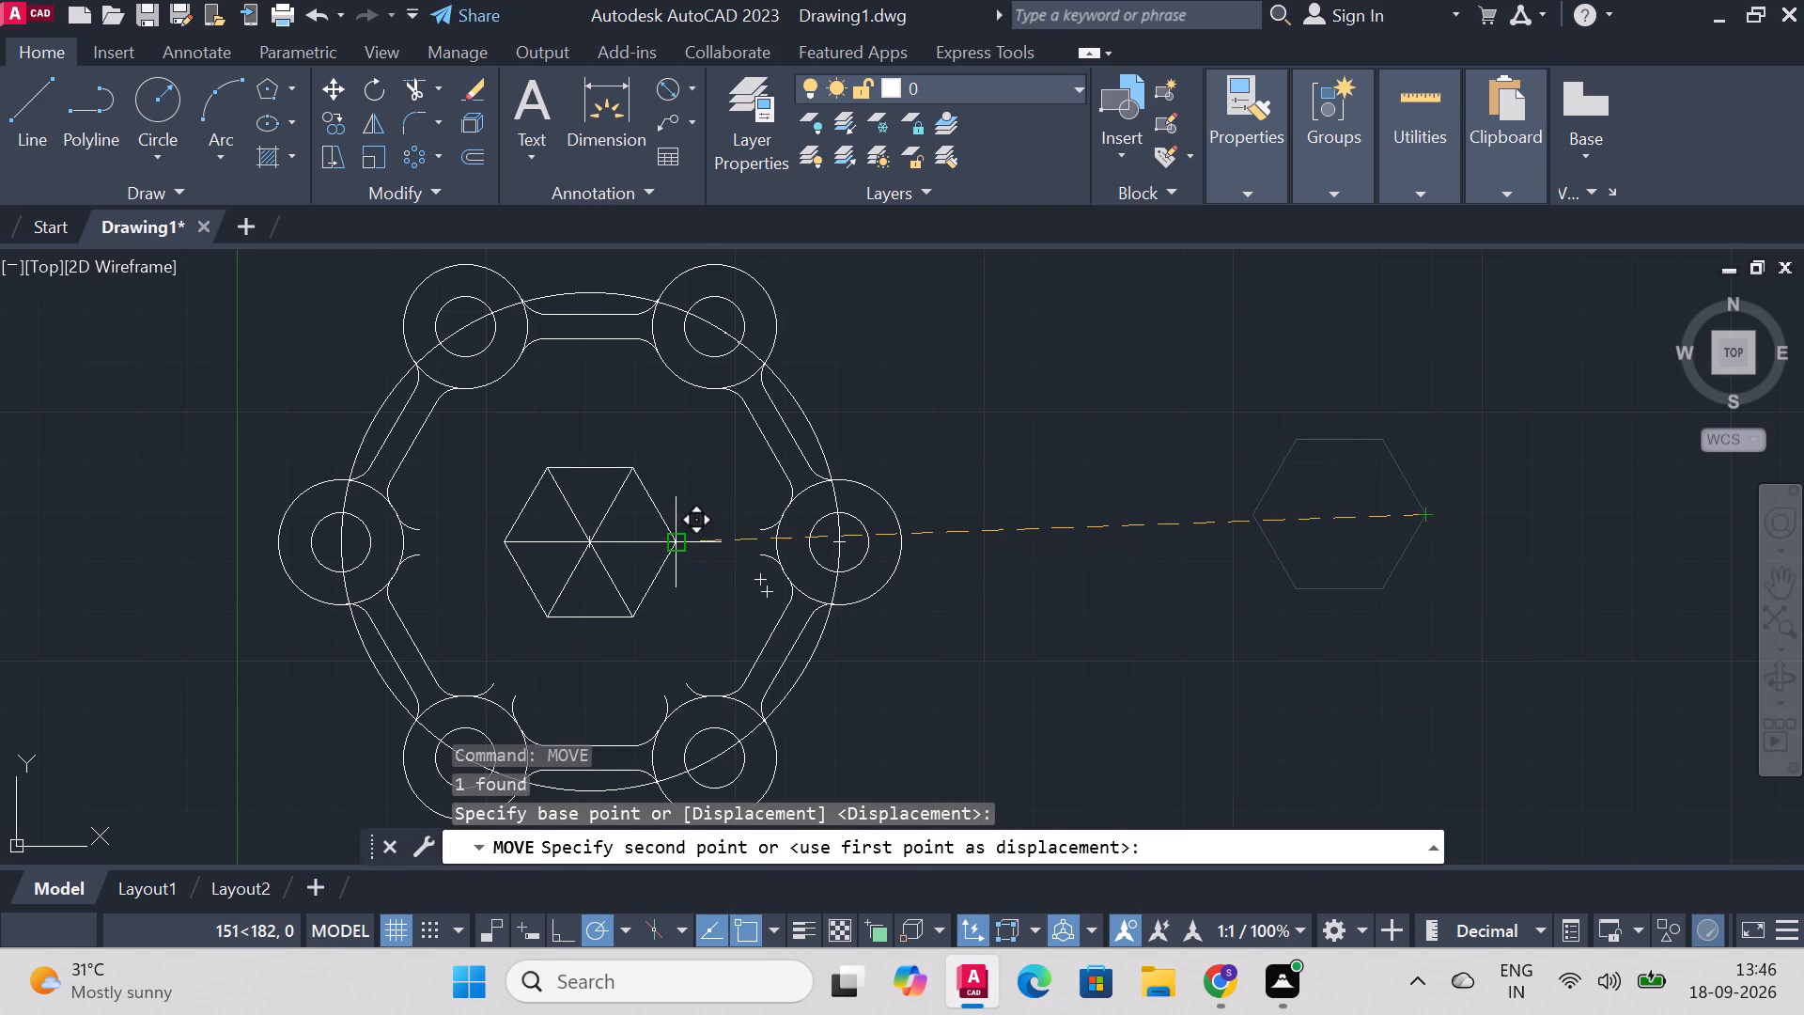
{"action": "left_click", "coordinate": [676, 541]}
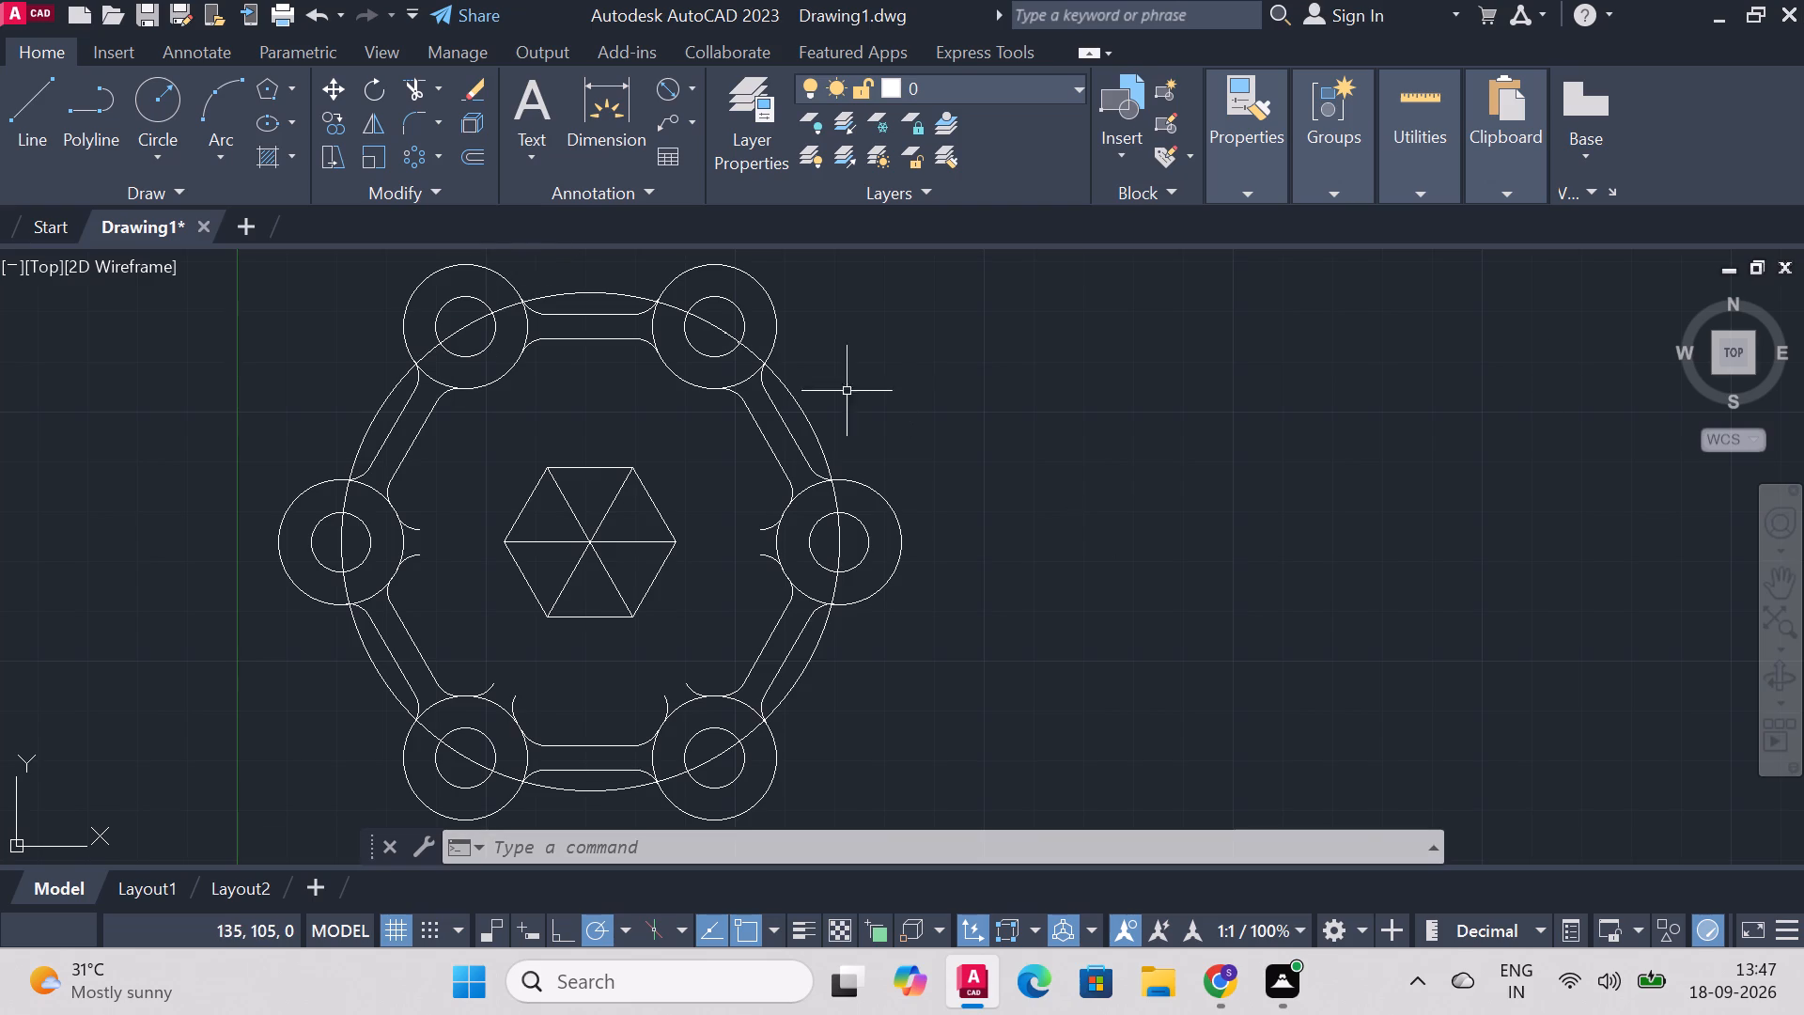
Draw a six-sided polygon in the empty space right of the plate, circumscribed about a circle of radius 10.
{"action": "left_click", "coordinate": [274, 94]}
{"action": "key", "text": "6"}
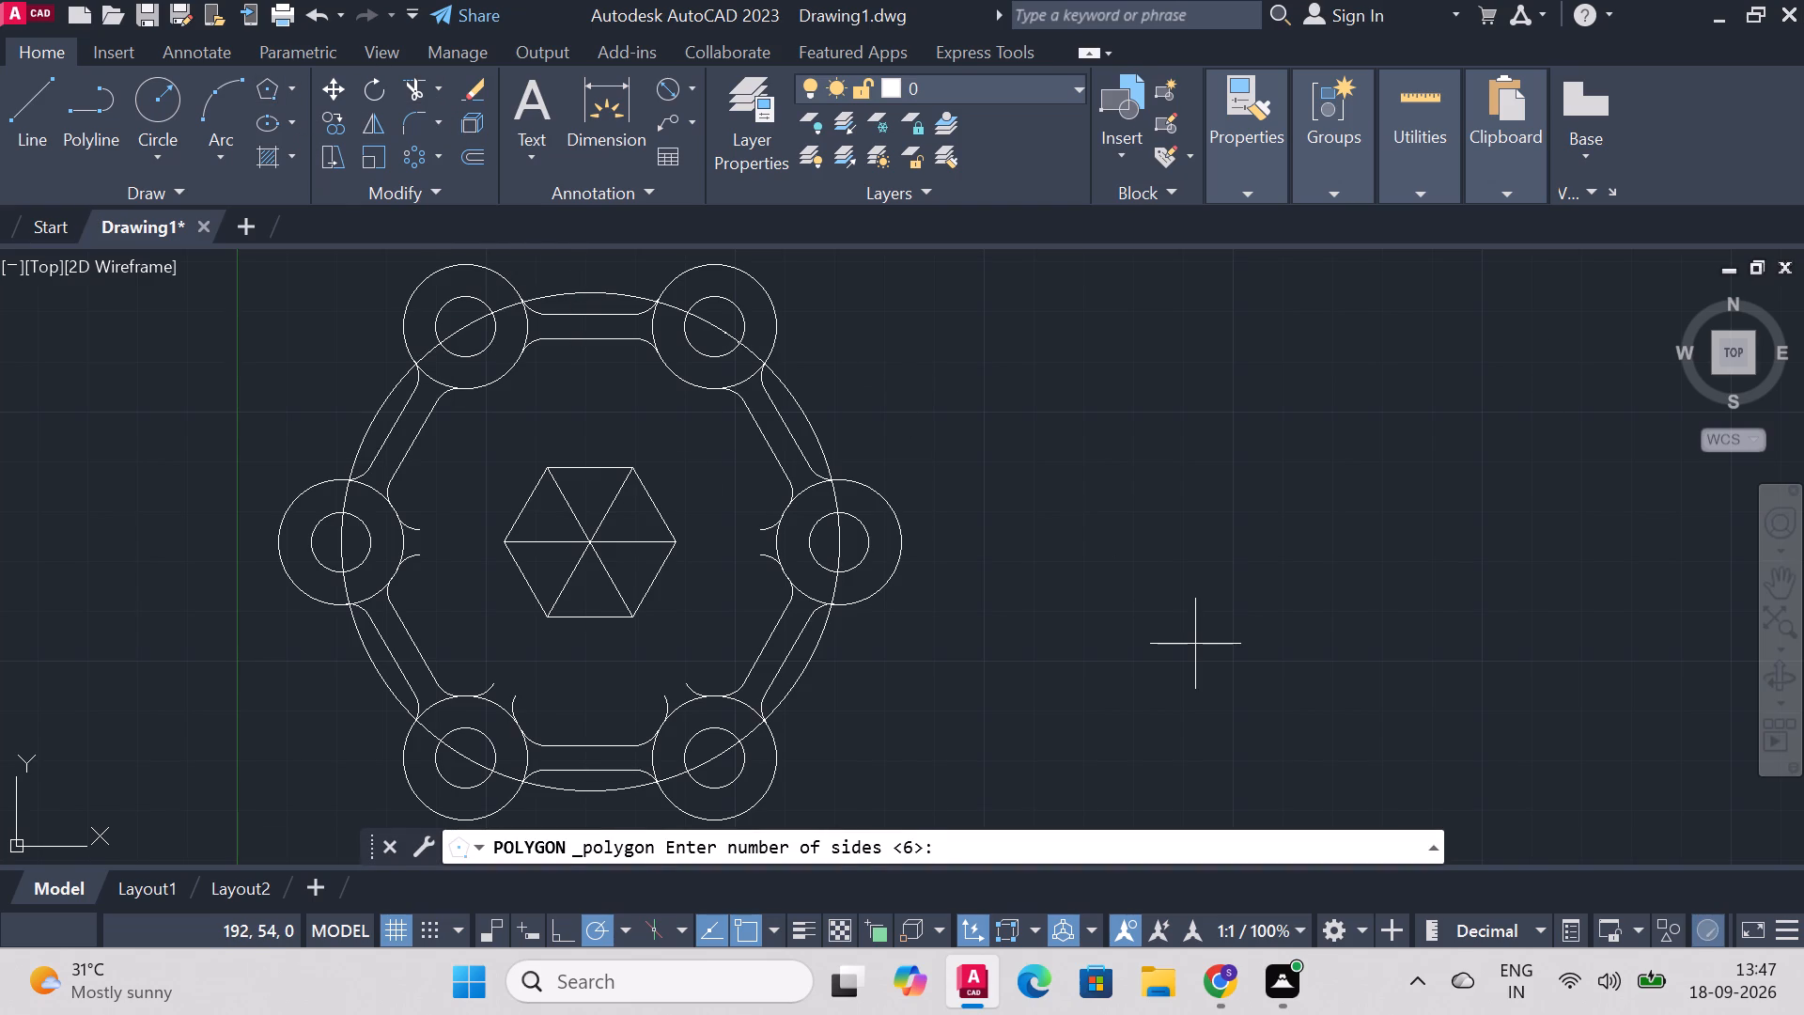
{"action": "key", "text": "Return"}
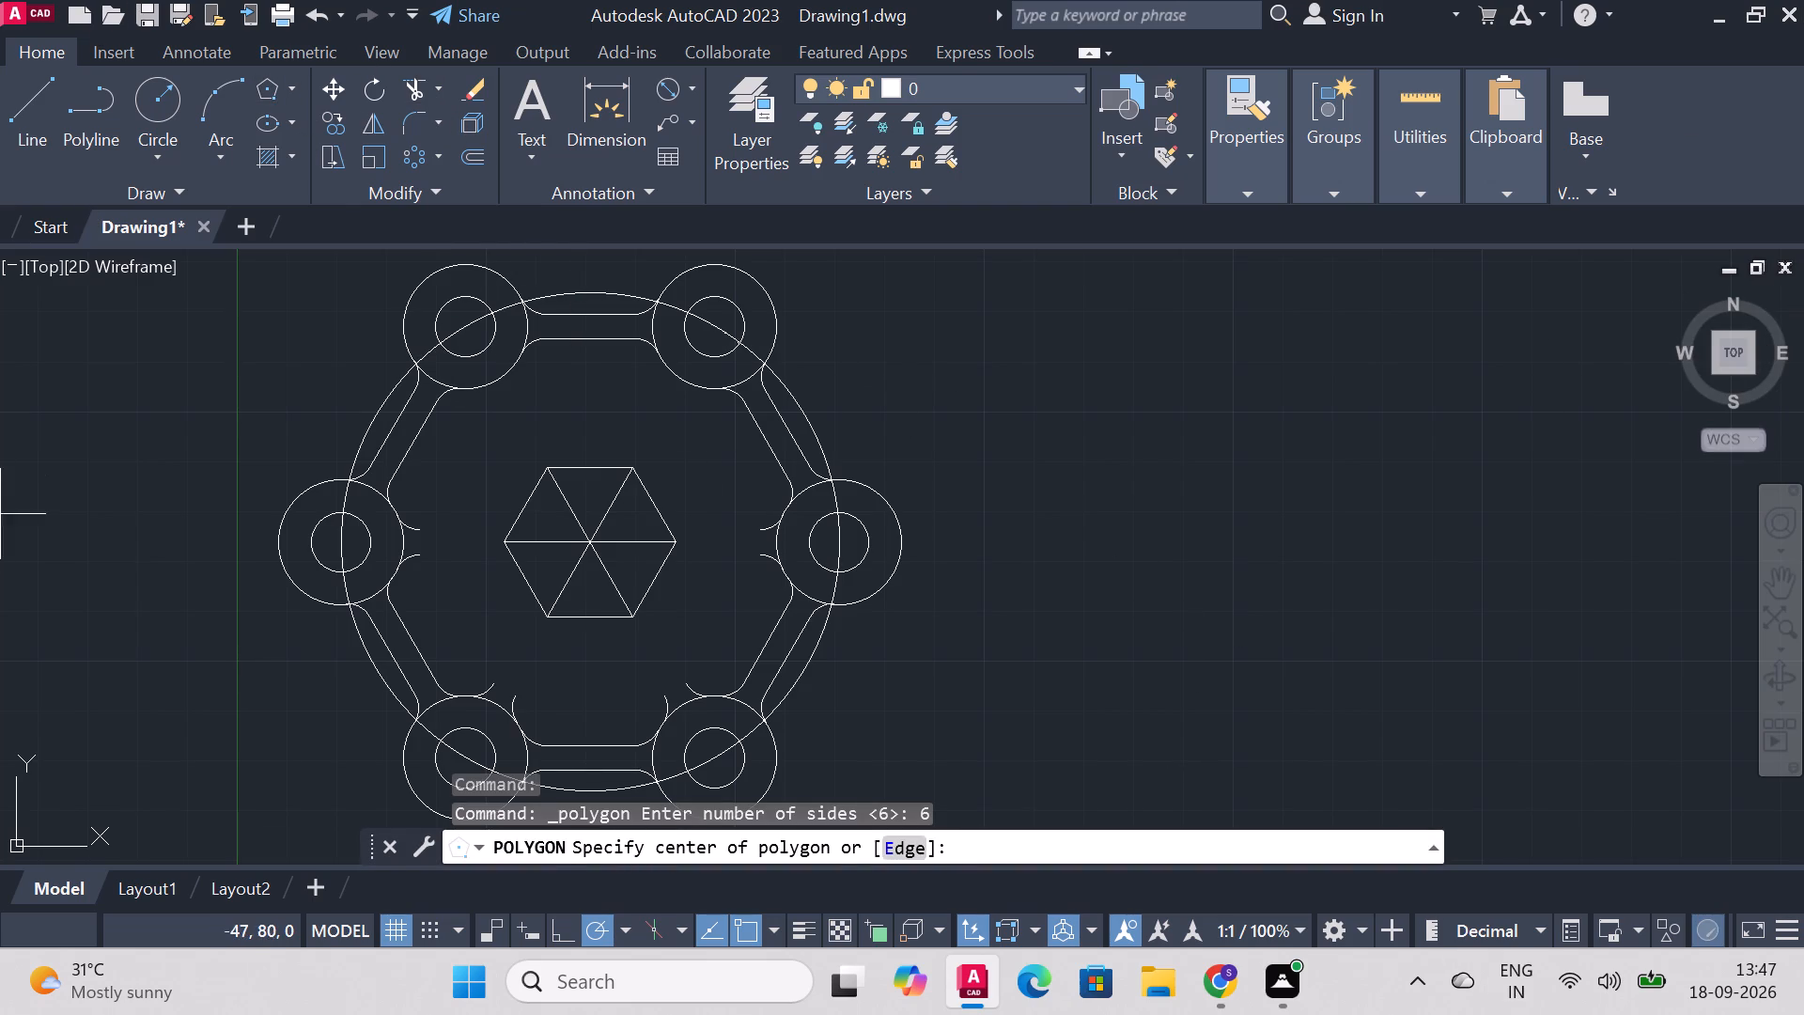
{"action": "left_click", "coordinate": [1145, 449]}
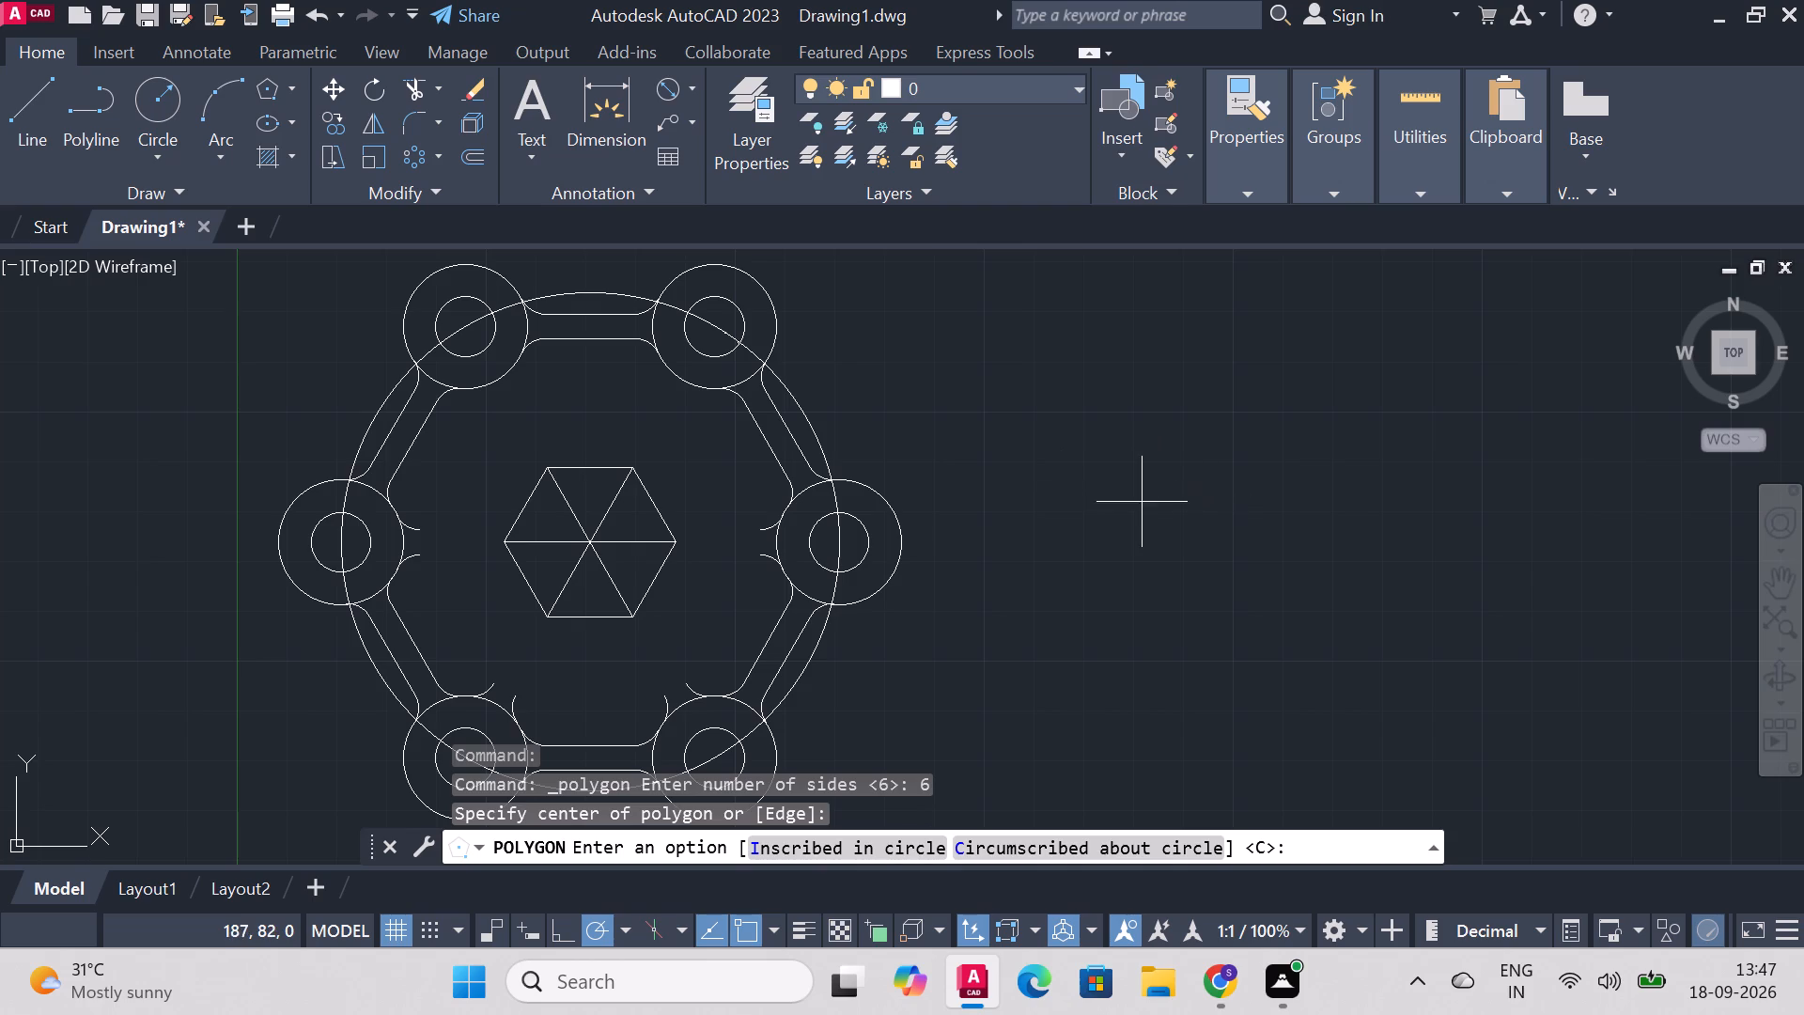
{"action": "key", "text": "c"}
{"action": "key", "text": "Return"}
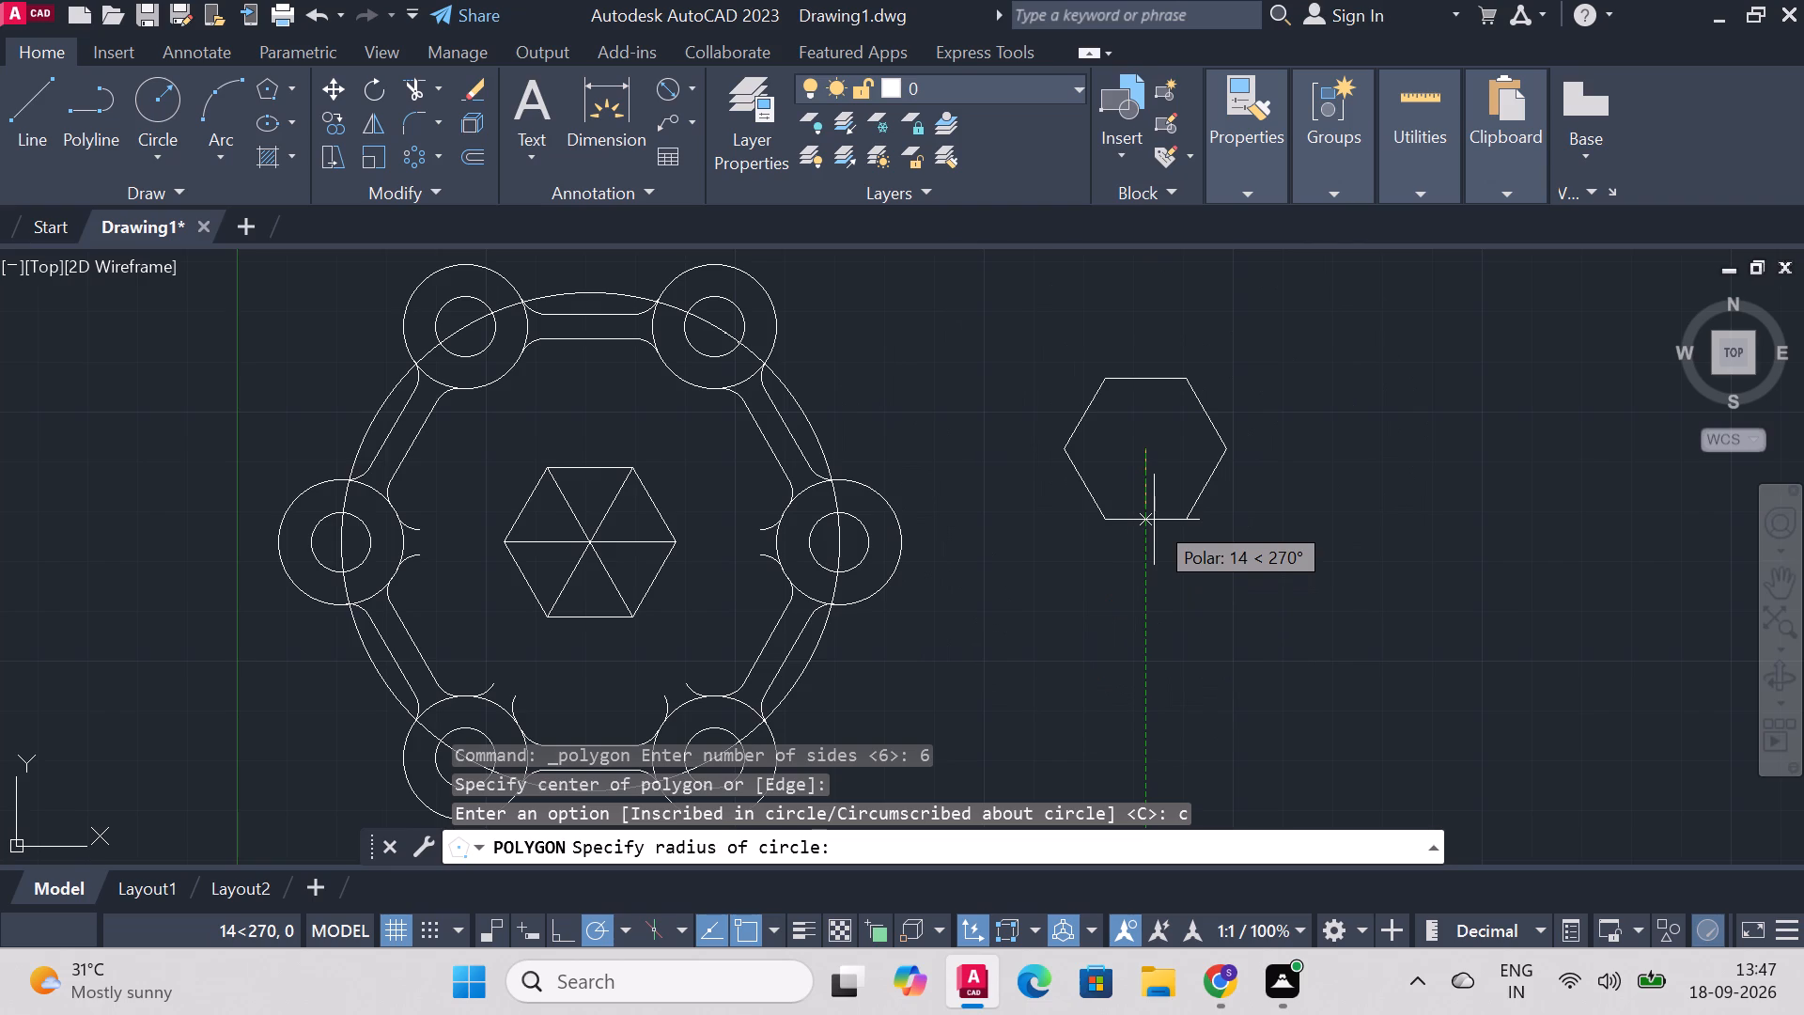
{"action": "type", "text": "10"}
{"action": "key", "text": "Return"}
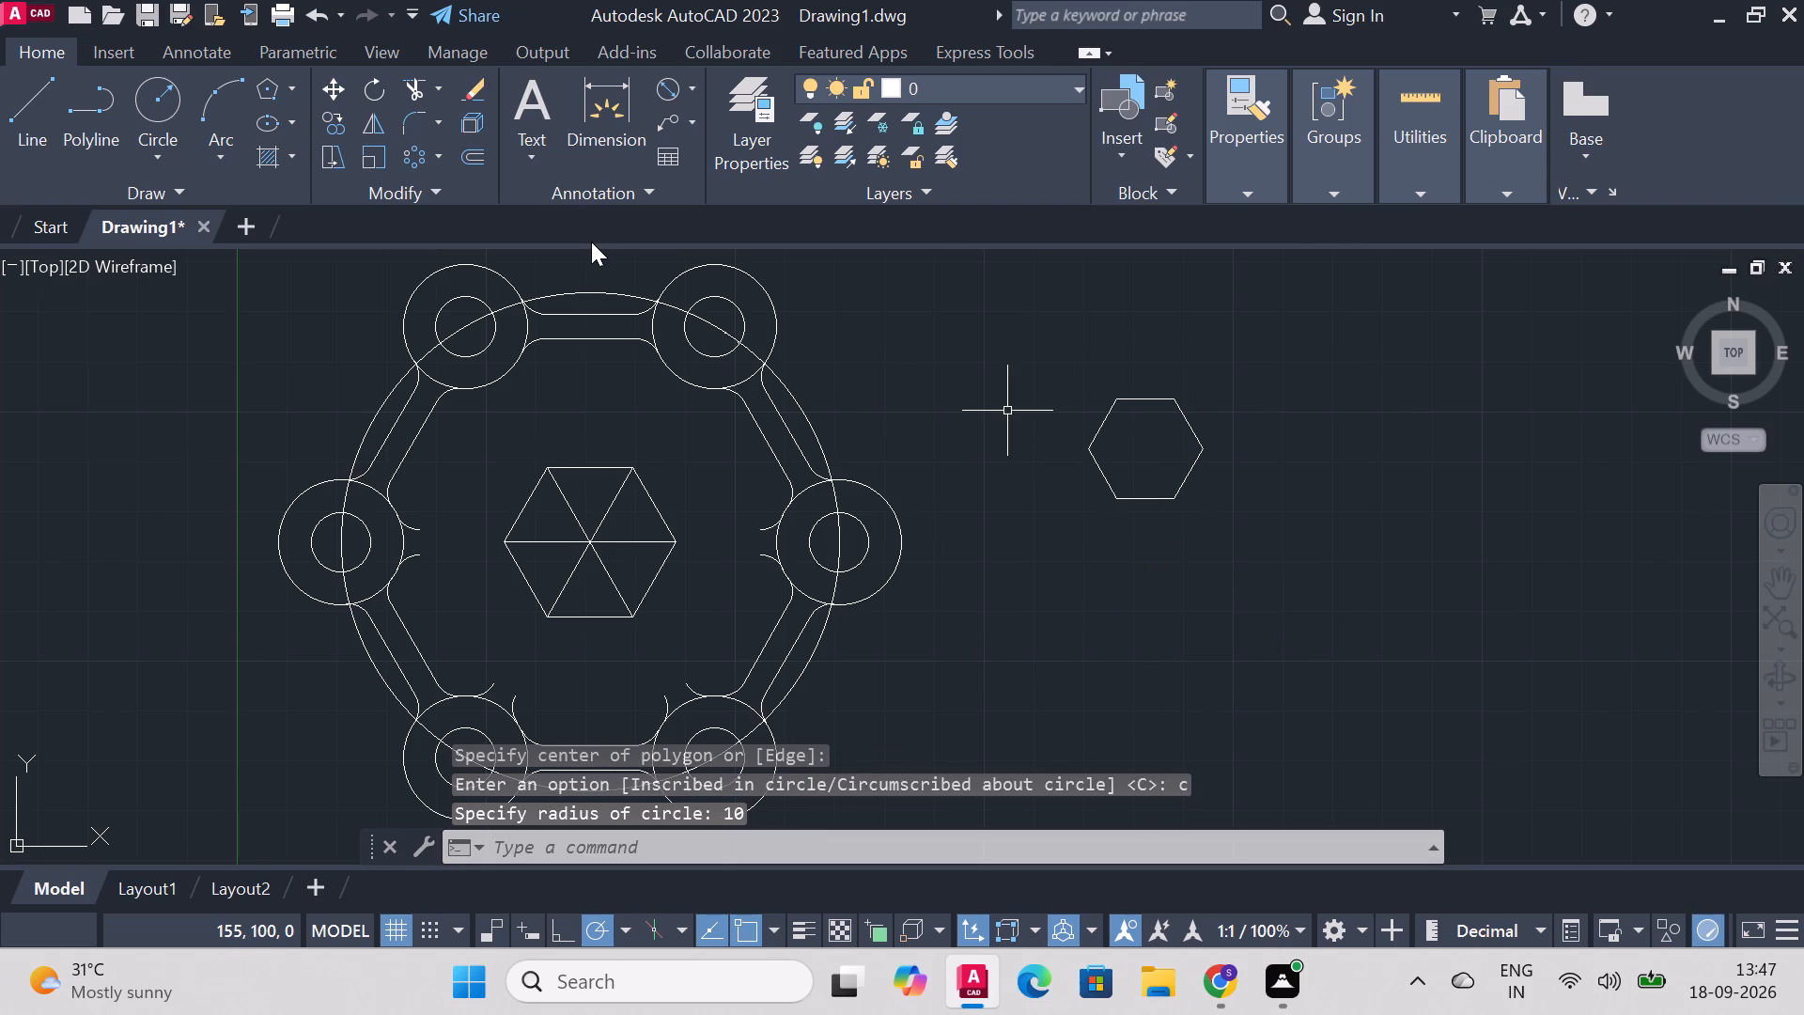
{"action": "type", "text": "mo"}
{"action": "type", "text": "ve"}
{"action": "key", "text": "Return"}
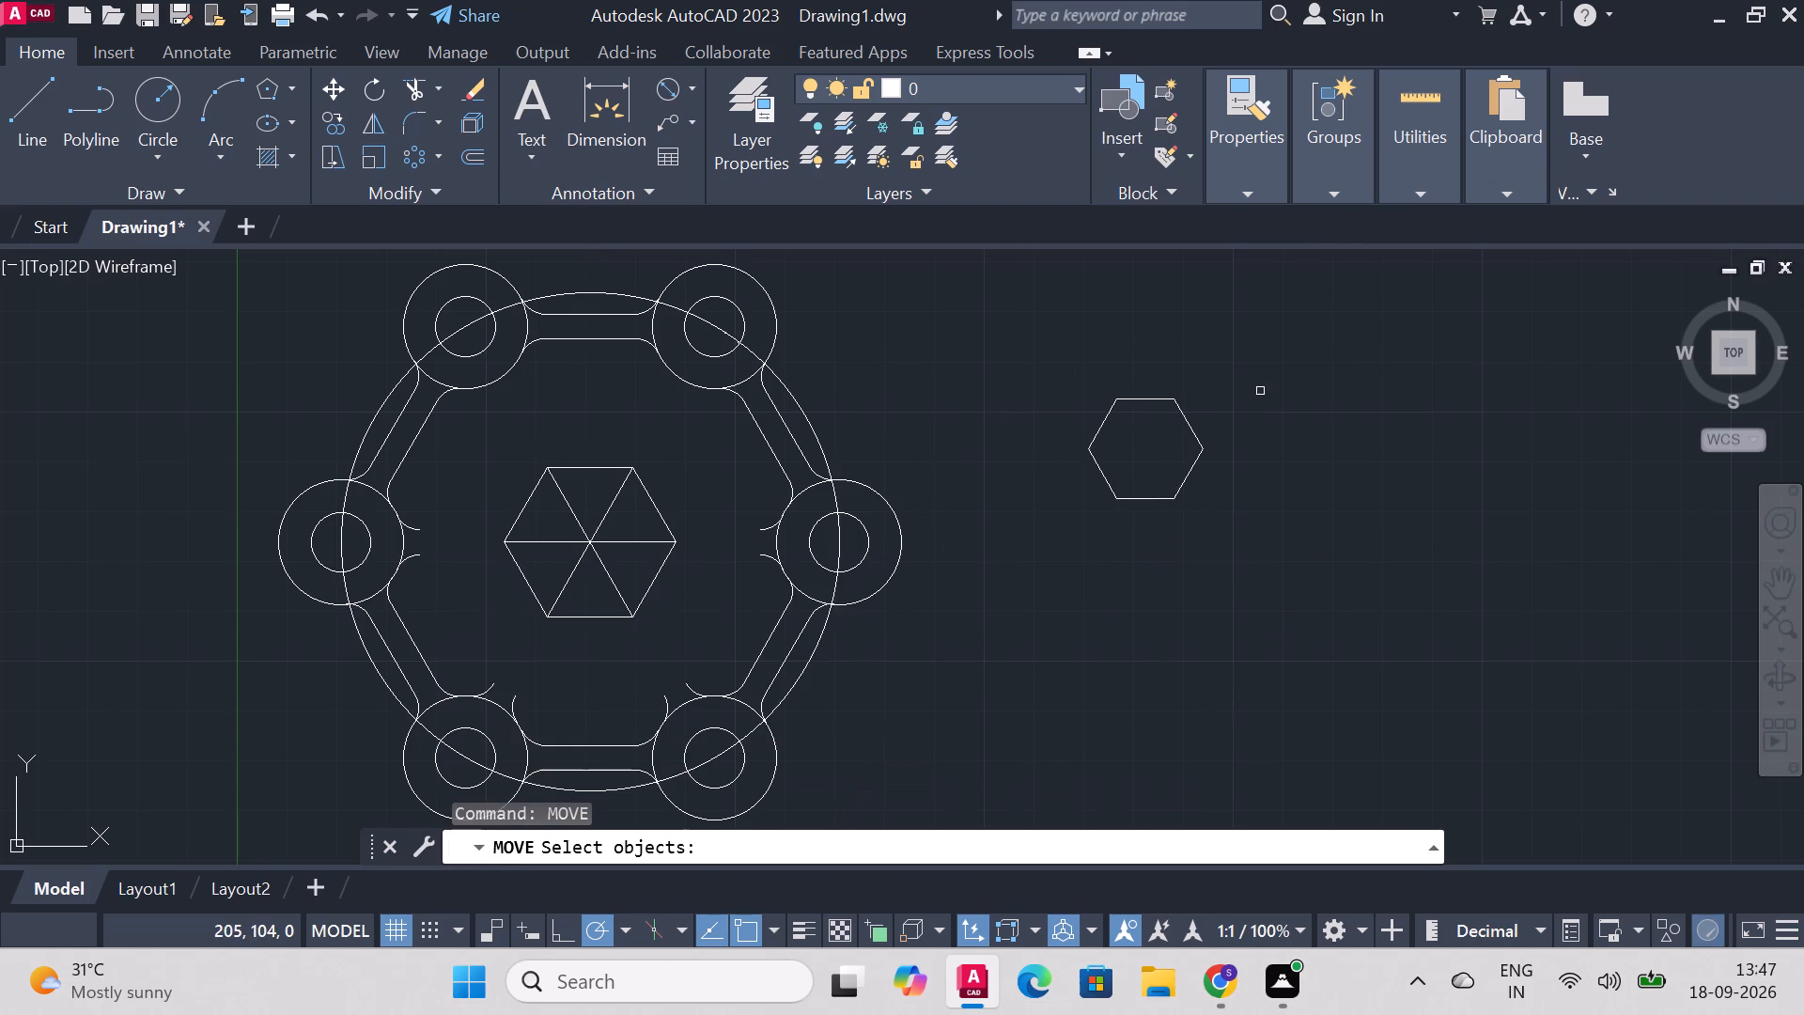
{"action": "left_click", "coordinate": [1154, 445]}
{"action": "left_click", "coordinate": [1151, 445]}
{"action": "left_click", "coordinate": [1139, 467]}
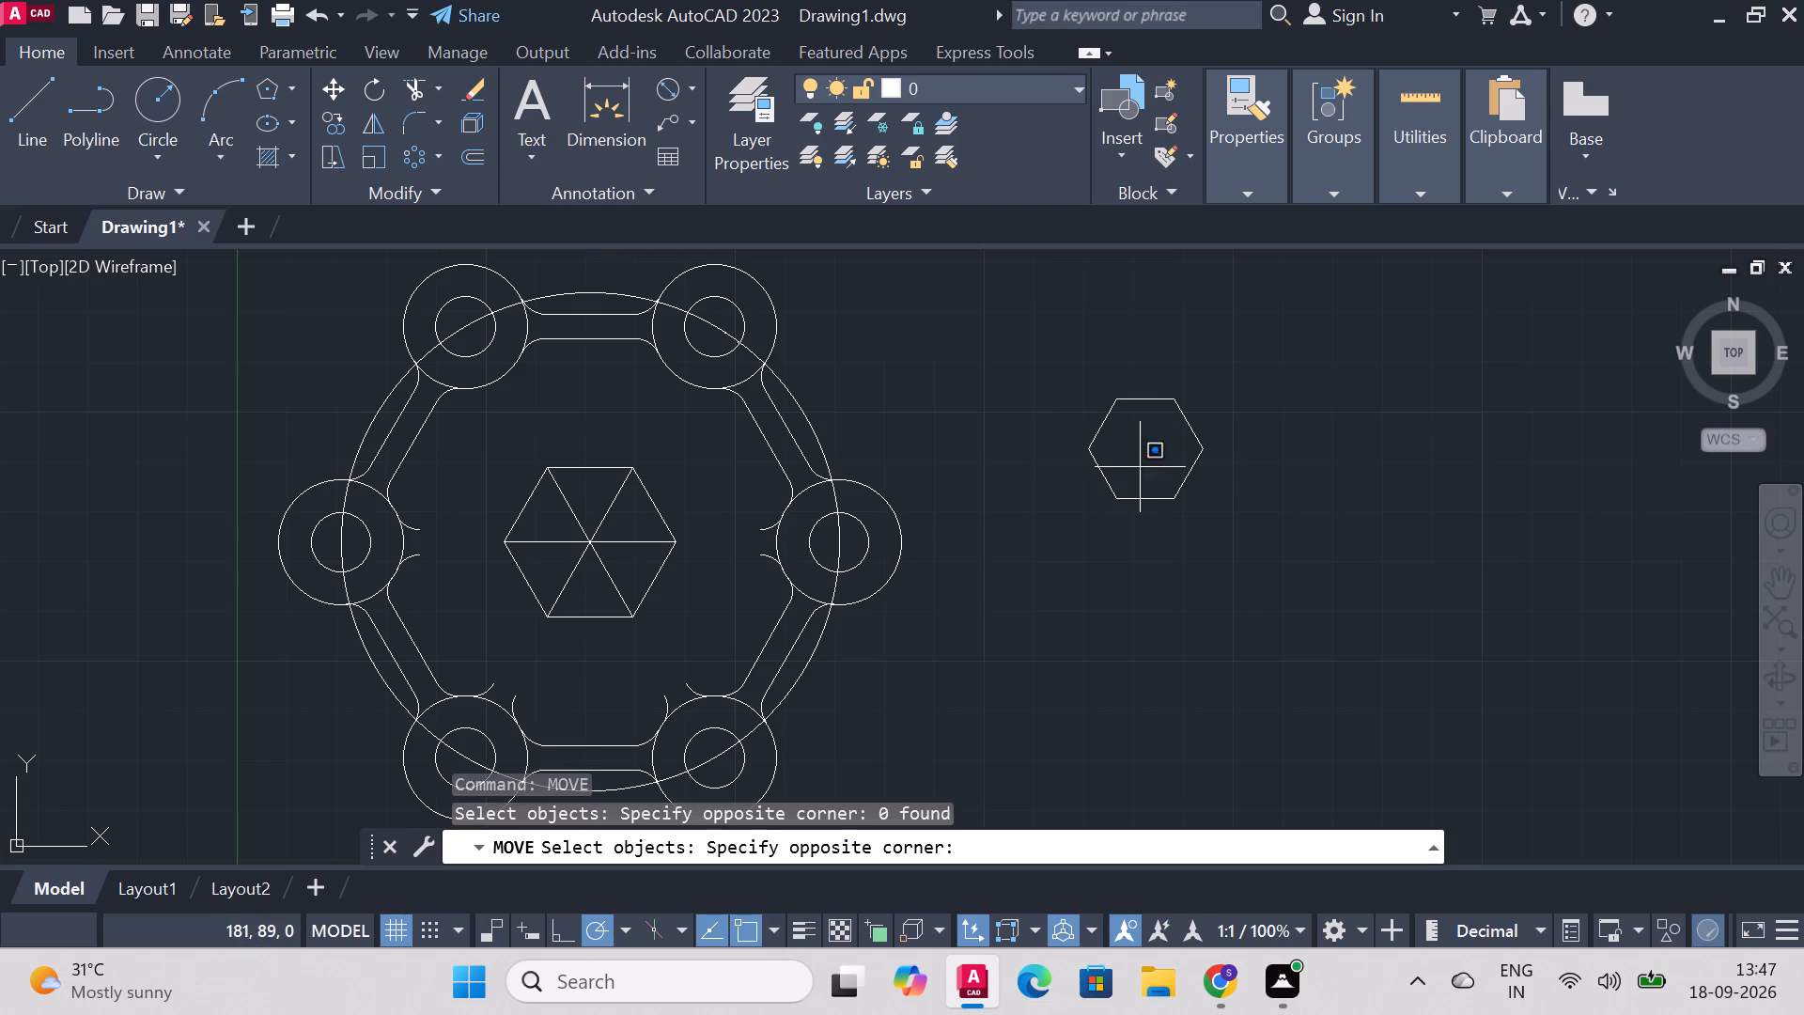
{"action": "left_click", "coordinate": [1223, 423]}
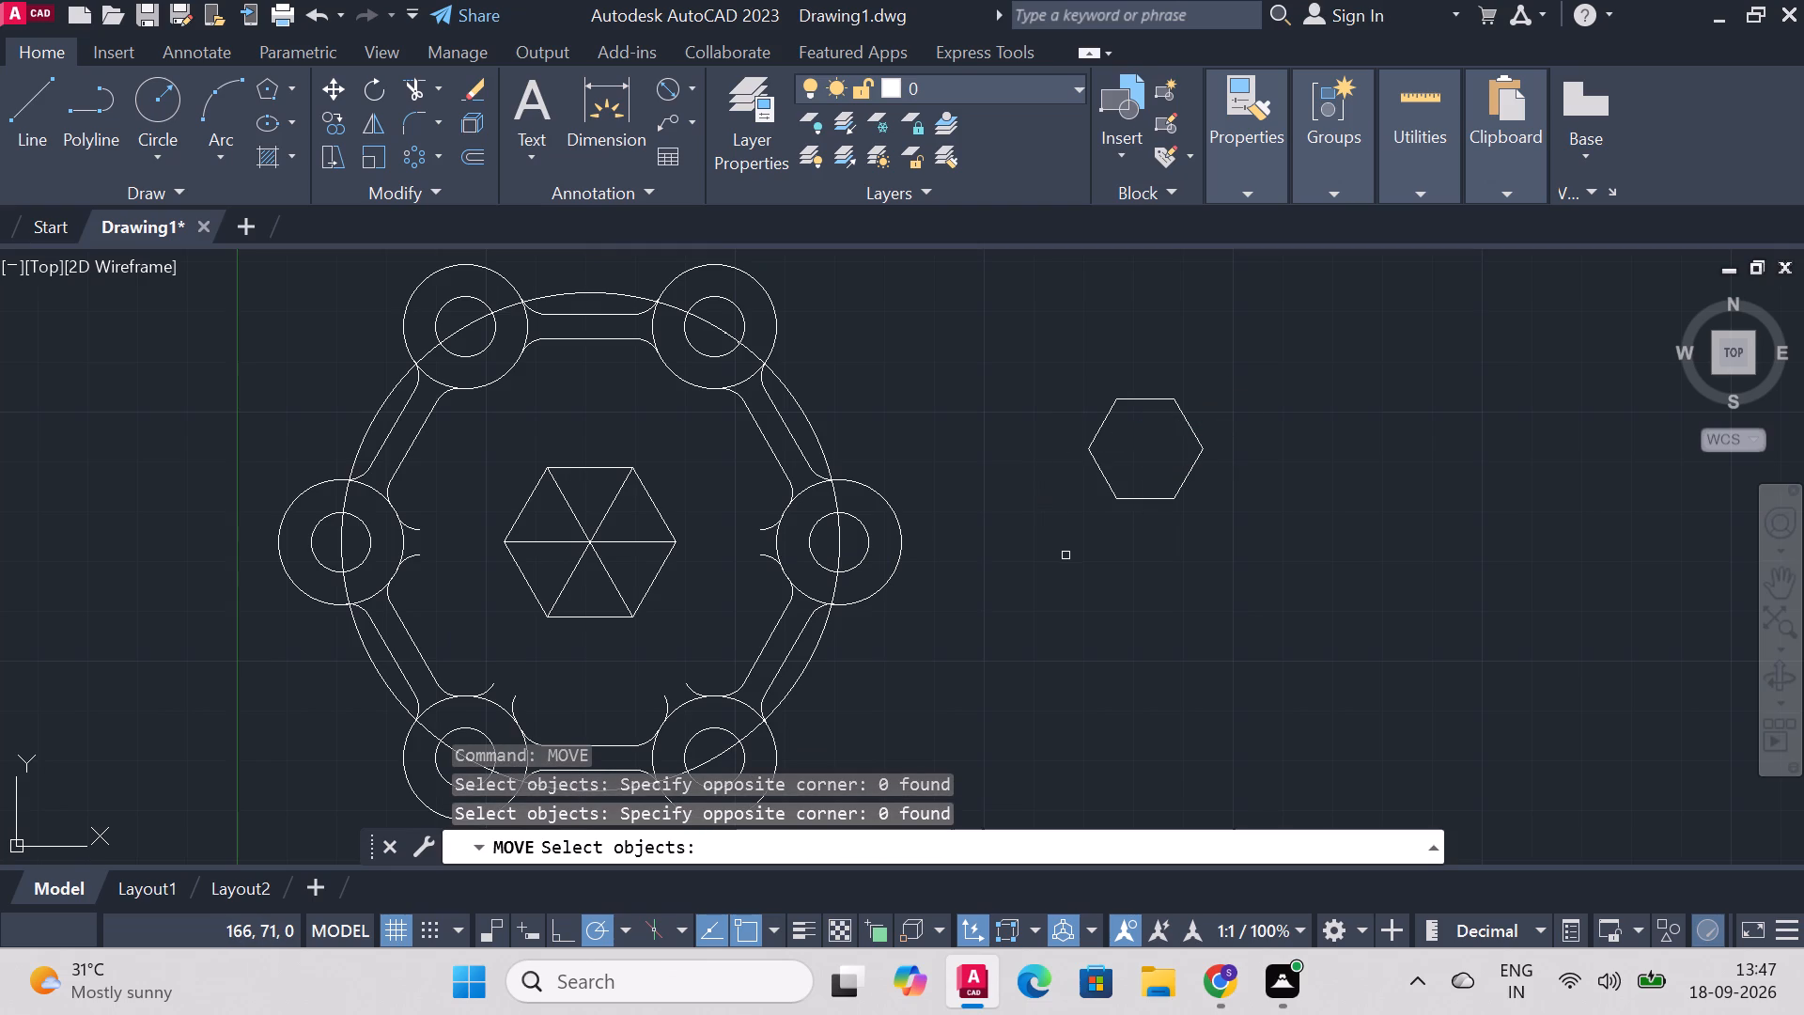
Draw the two slanted corner-to-corner diagonals across the separate hexagon beside the plate.
{"action": "left_click", "coordinate": [15, 106]}
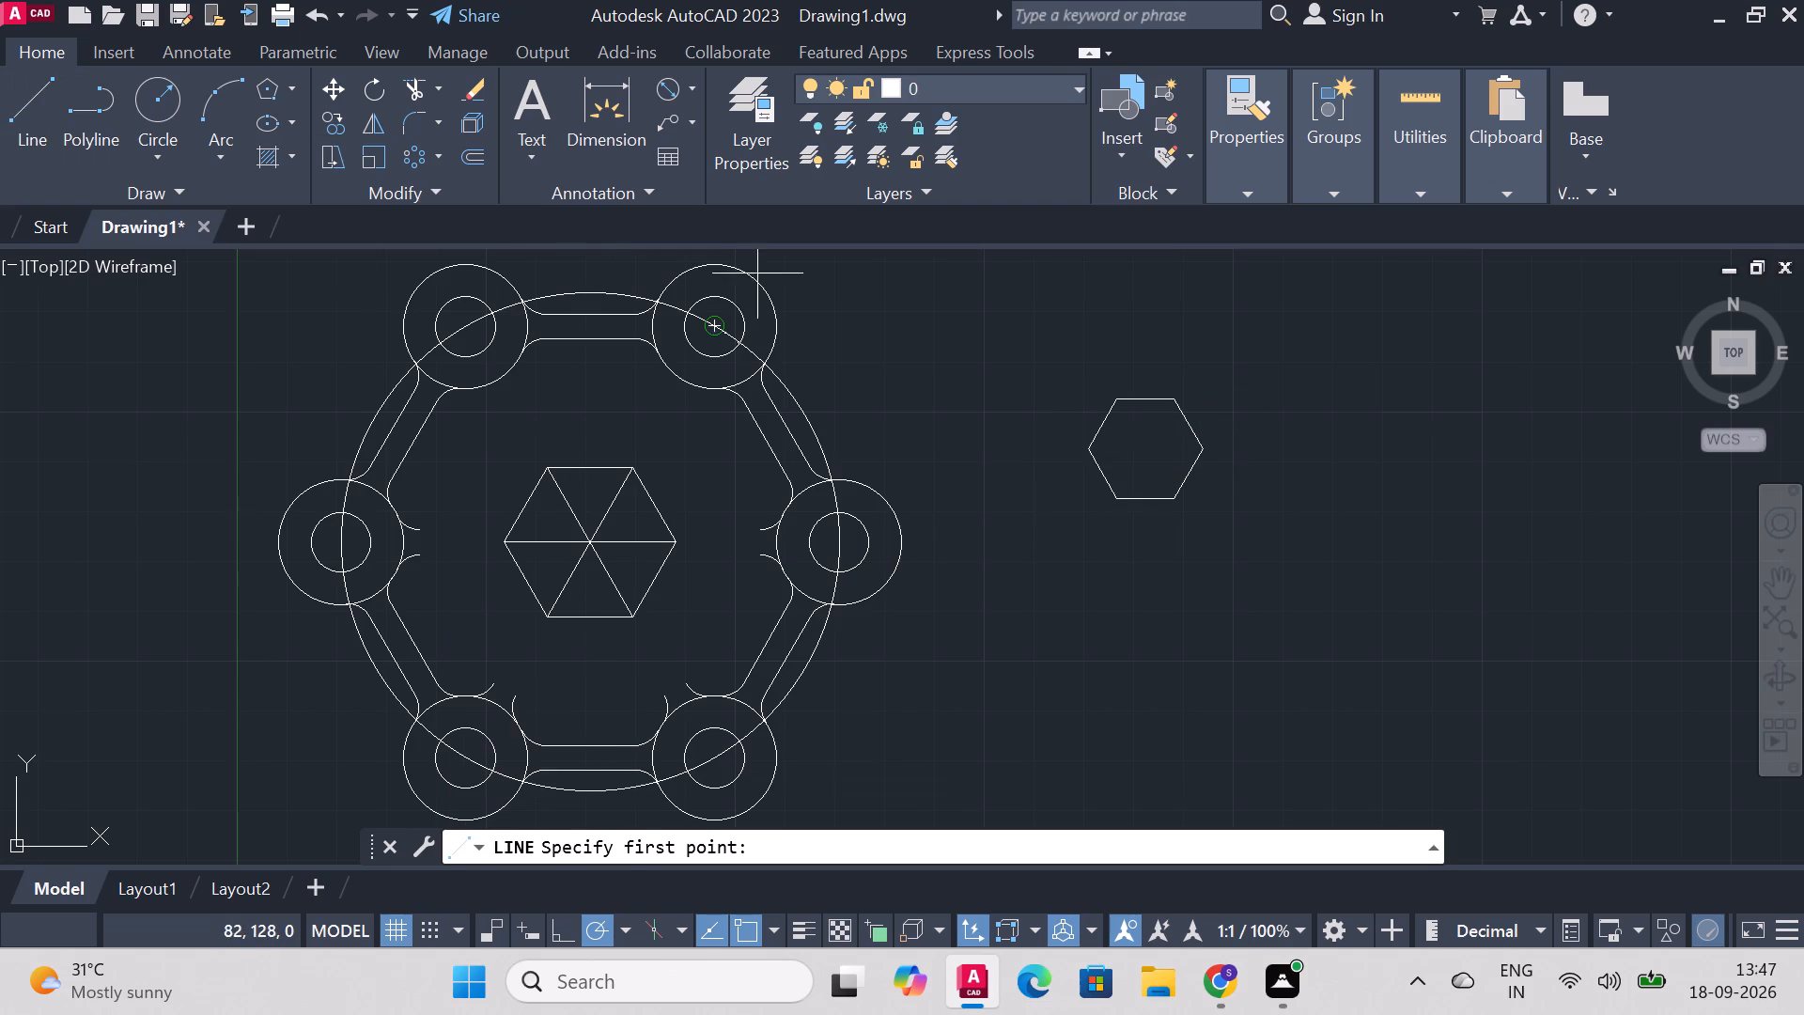
{"action": "left_click", "coordinate": [1127, 406]}
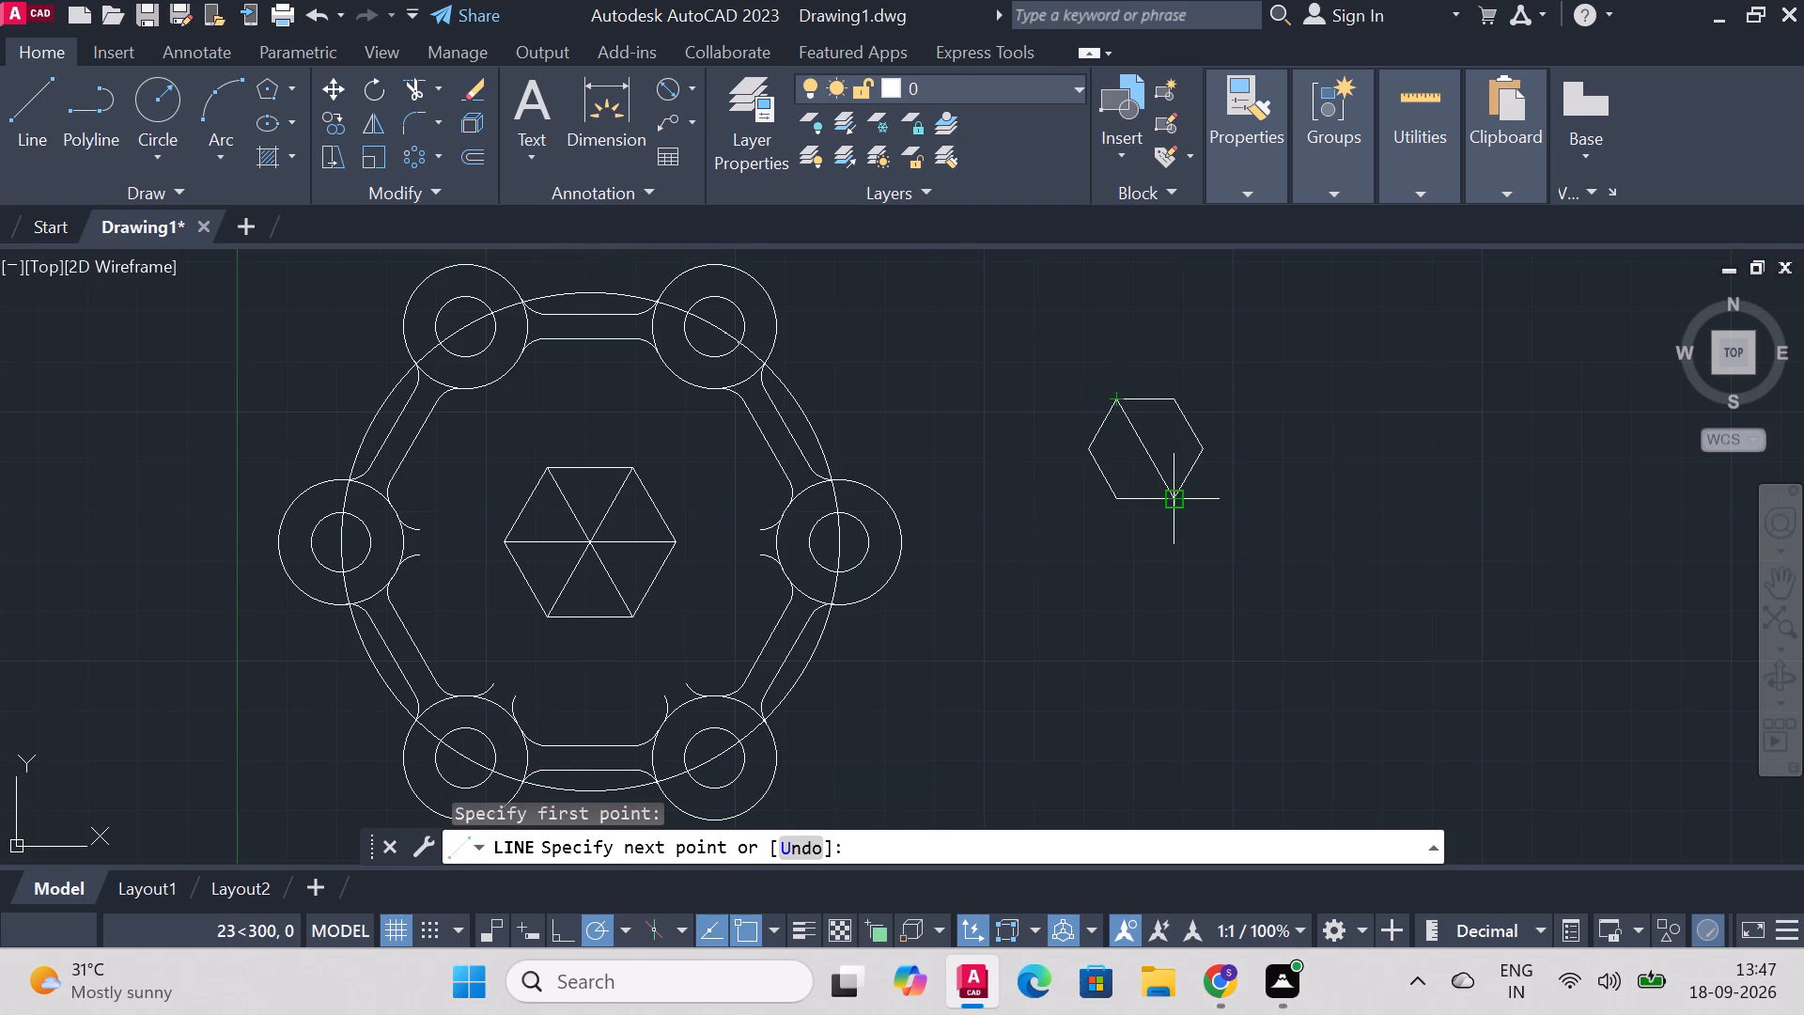
{"action": "left_click", "coordinate": [1173, 499]}
{"action": "right_click", "coordinate": [1164, 476]}
{"action": "left_click", "coordinate": [1241, 487]}
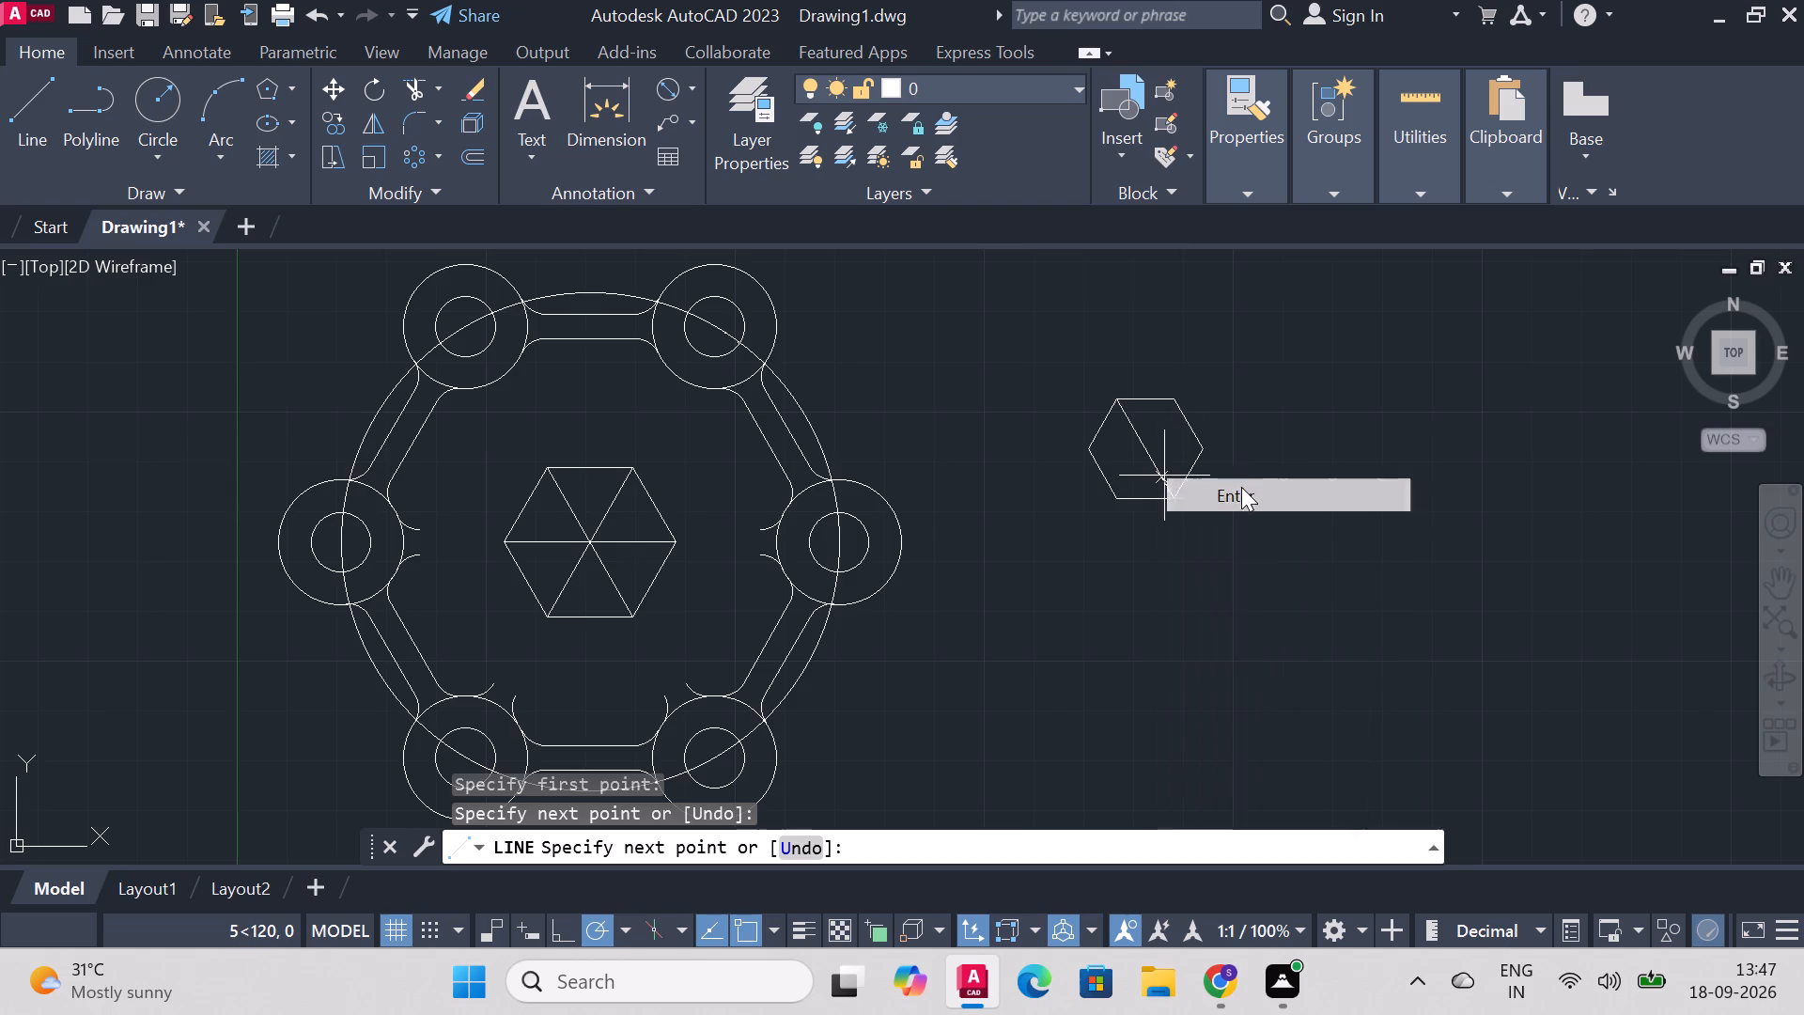
{"action": "right_click", "coordinate": [1255, 333]}
{"action": "left_click", "coordinate": [1377, 349]}
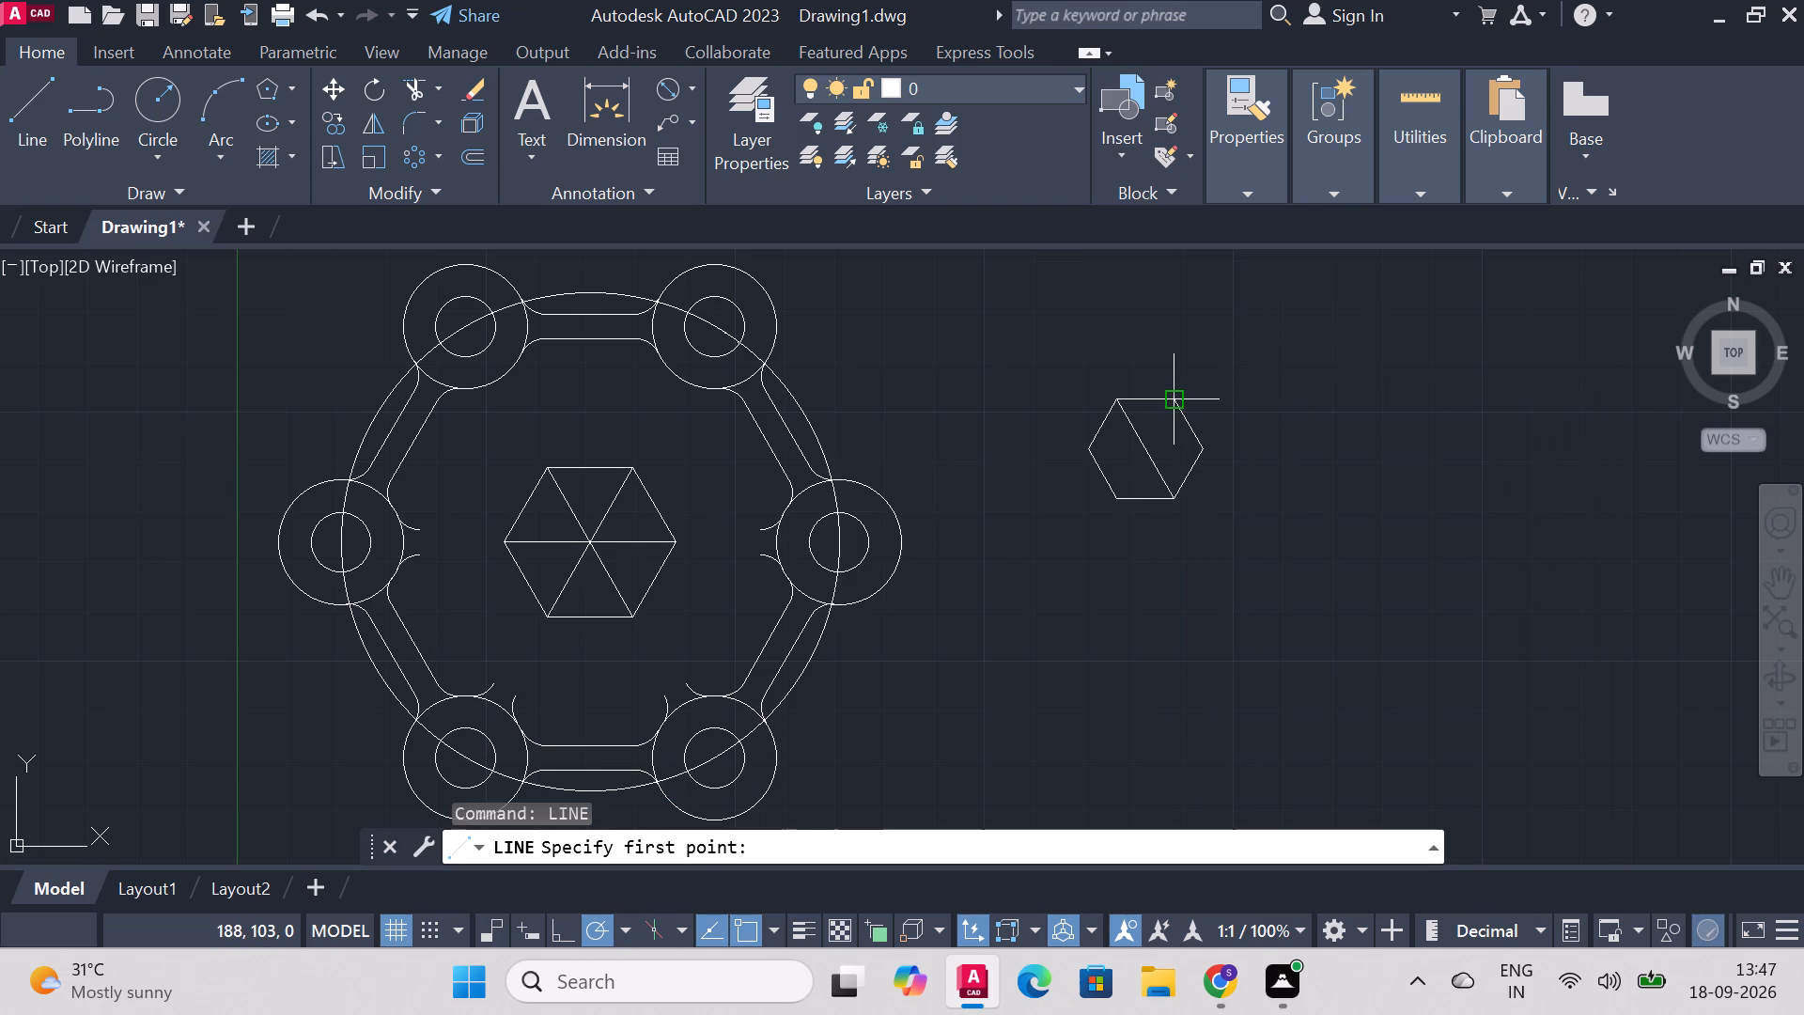
{"action": "left_click", "coordinate": [1172, 402]}
{"action": "left_click", "coordinate": [1120, 500]}
{"action": "right_click", "coordinate": [1159, 454]}
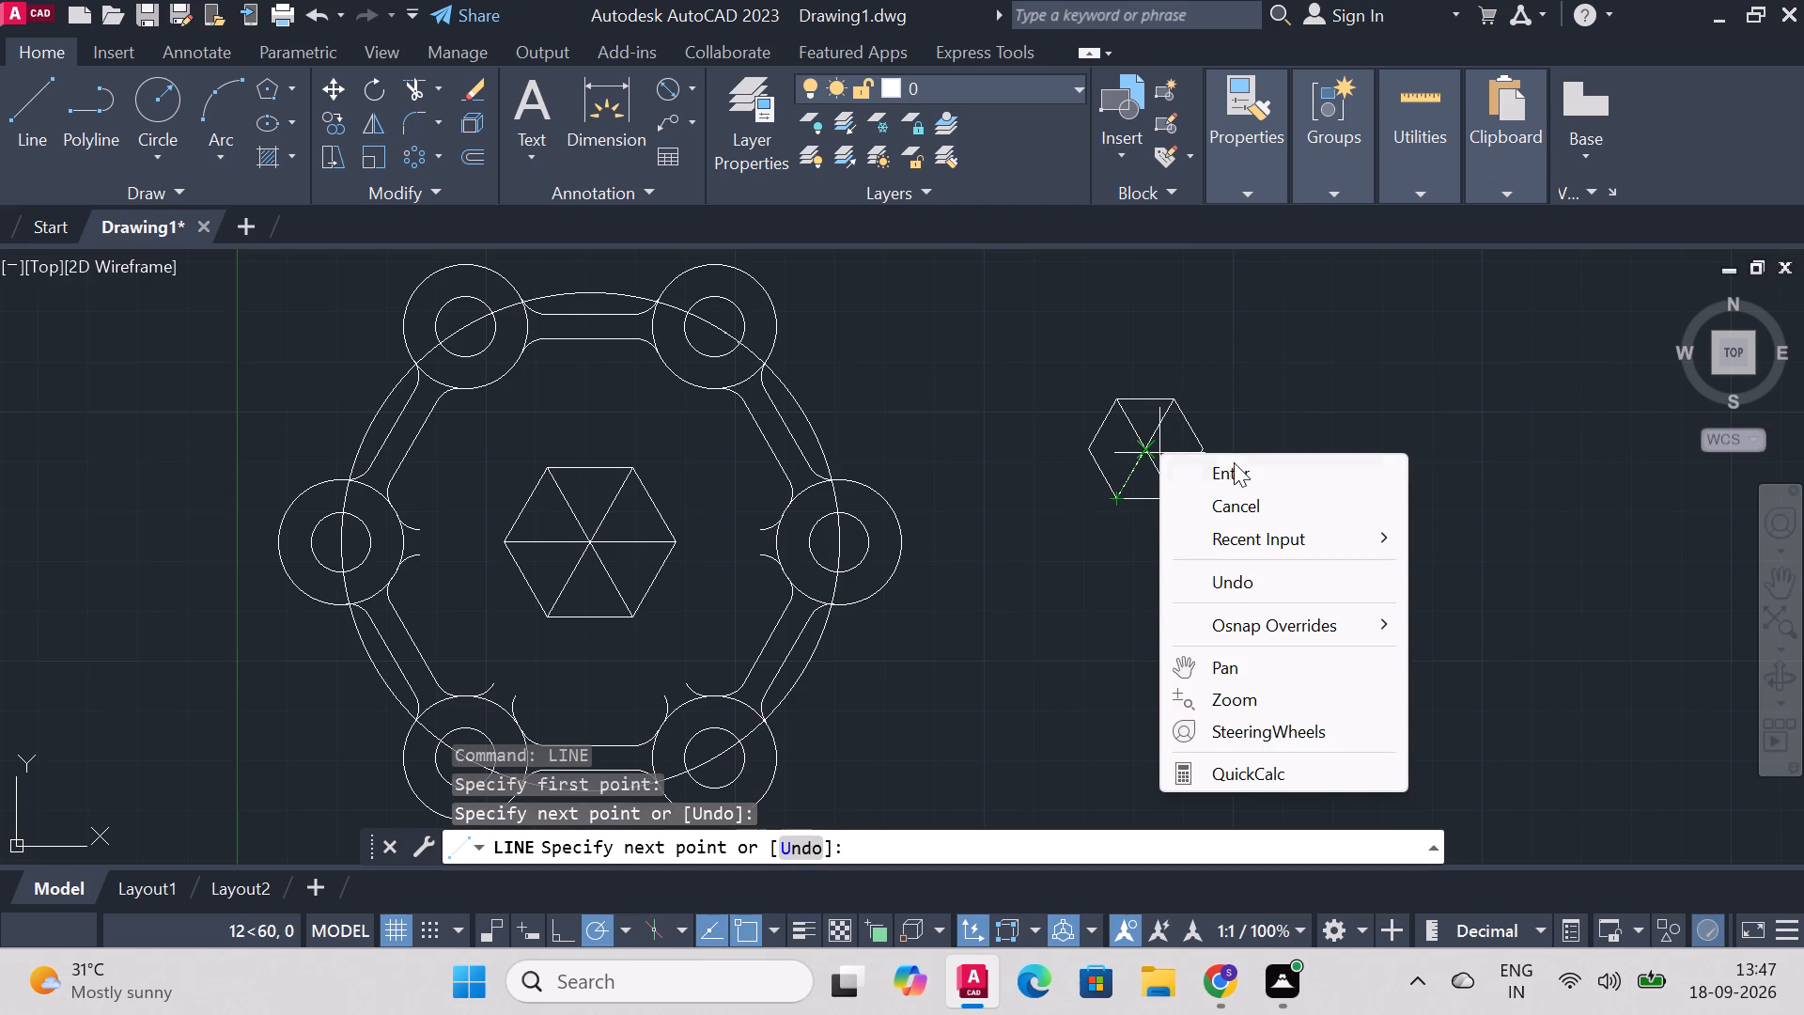
{"action": "left_click", "coordinate": [1238, 468]}
Draw the horizontal diagonal between the left and right vertices of the separate hexagon.
{"action": "right_click", "coordinate": [1273, 427]}
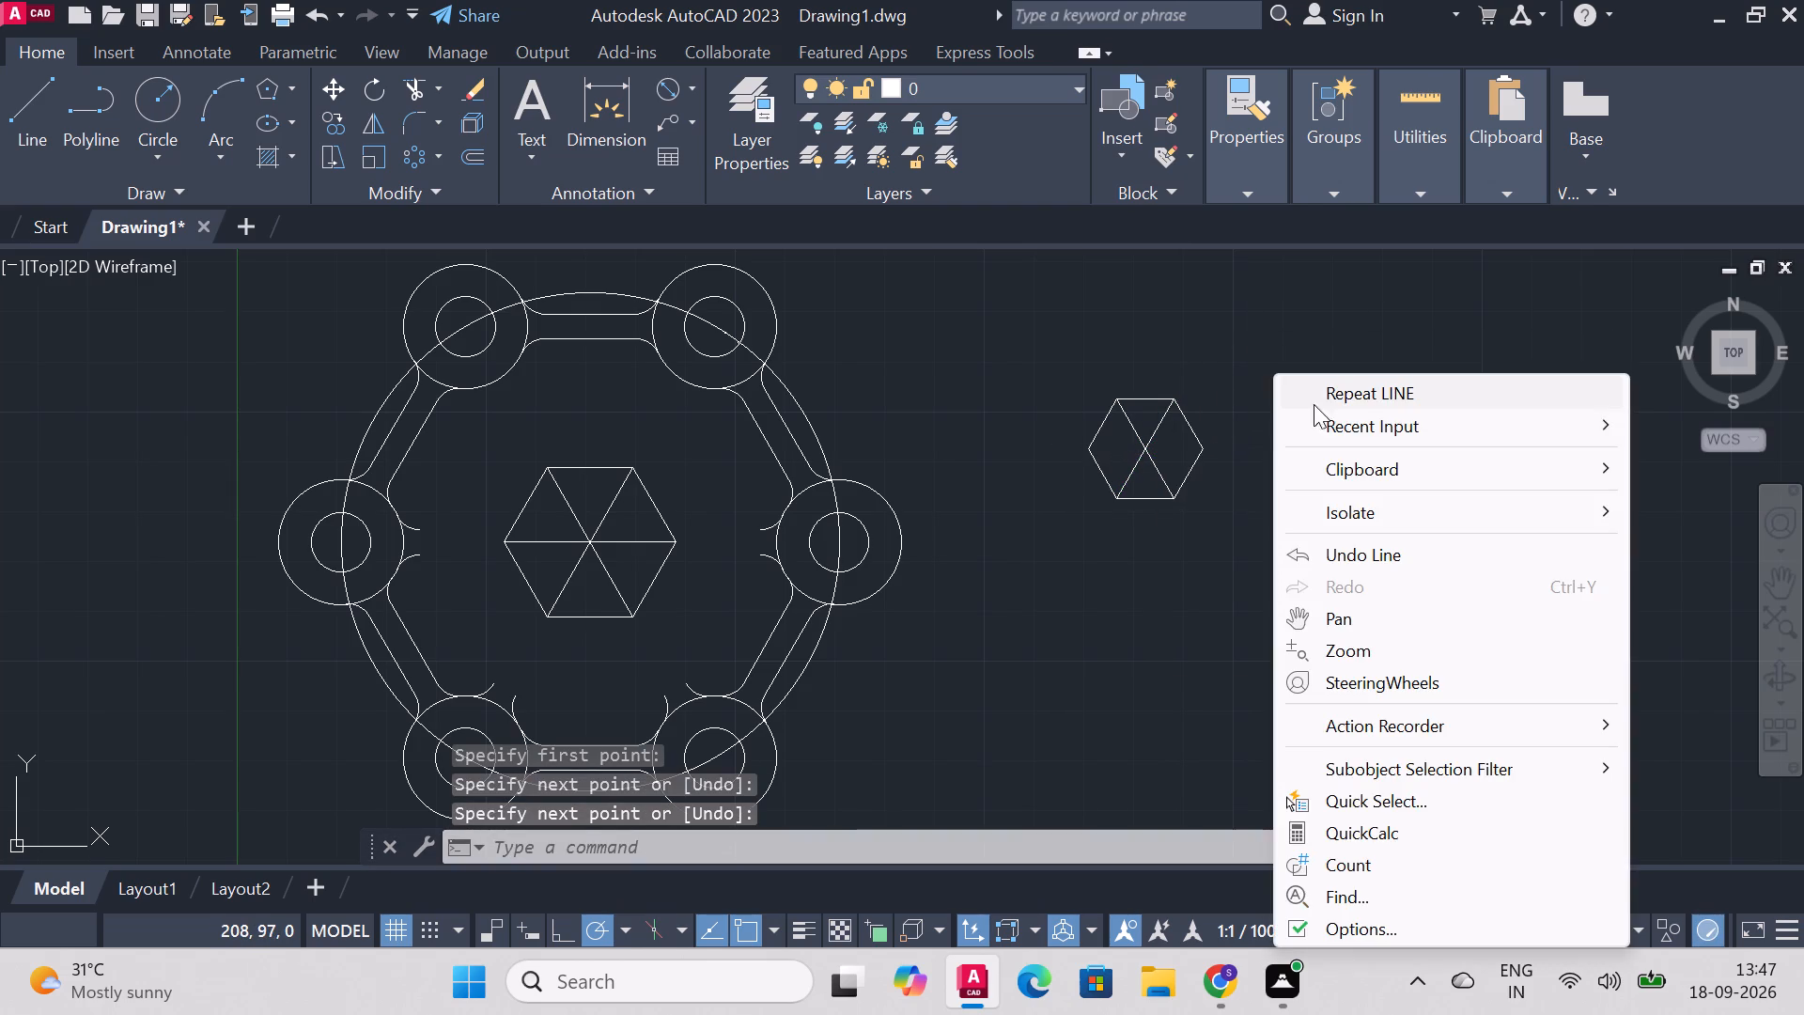
{"action": "left_click", "coordinate": [1323, 395]}
{"action": "left_click", "coordinate": [1096, 445]}
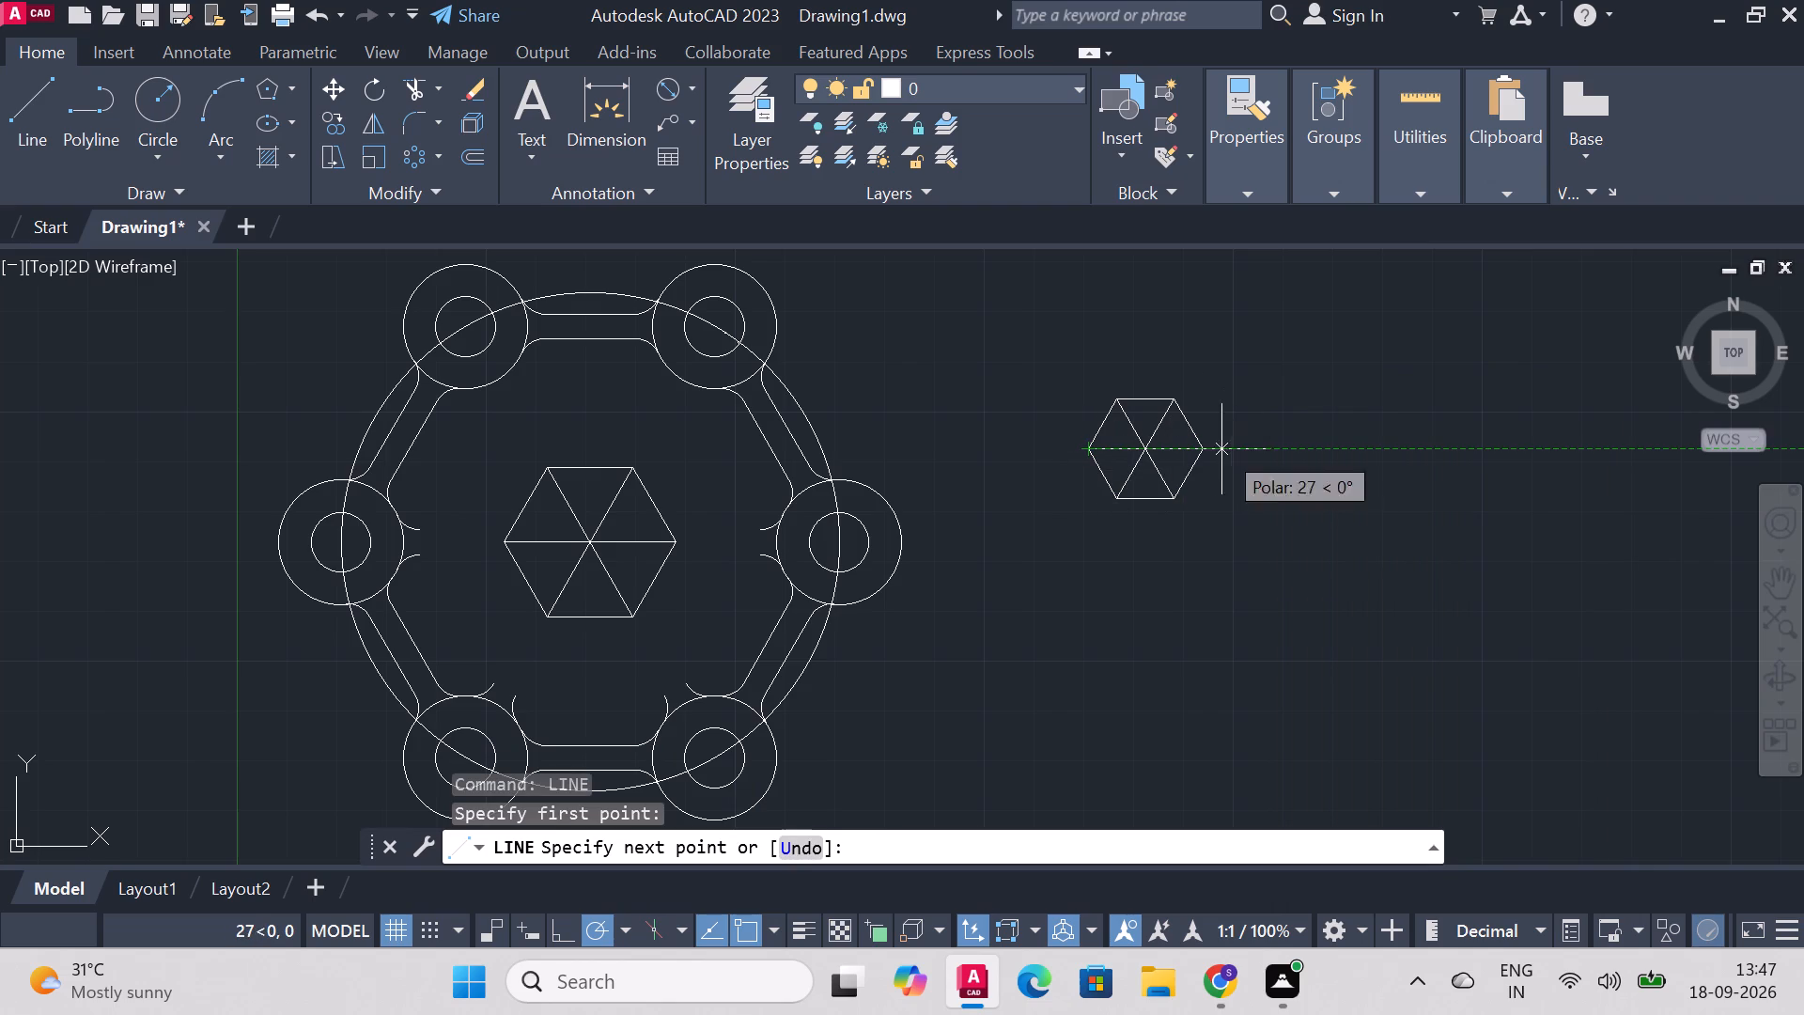
{"action": "left_click", "coordinate": [1205, 449]}
{"action": "right_click", "coordinate": [1253, 410]}
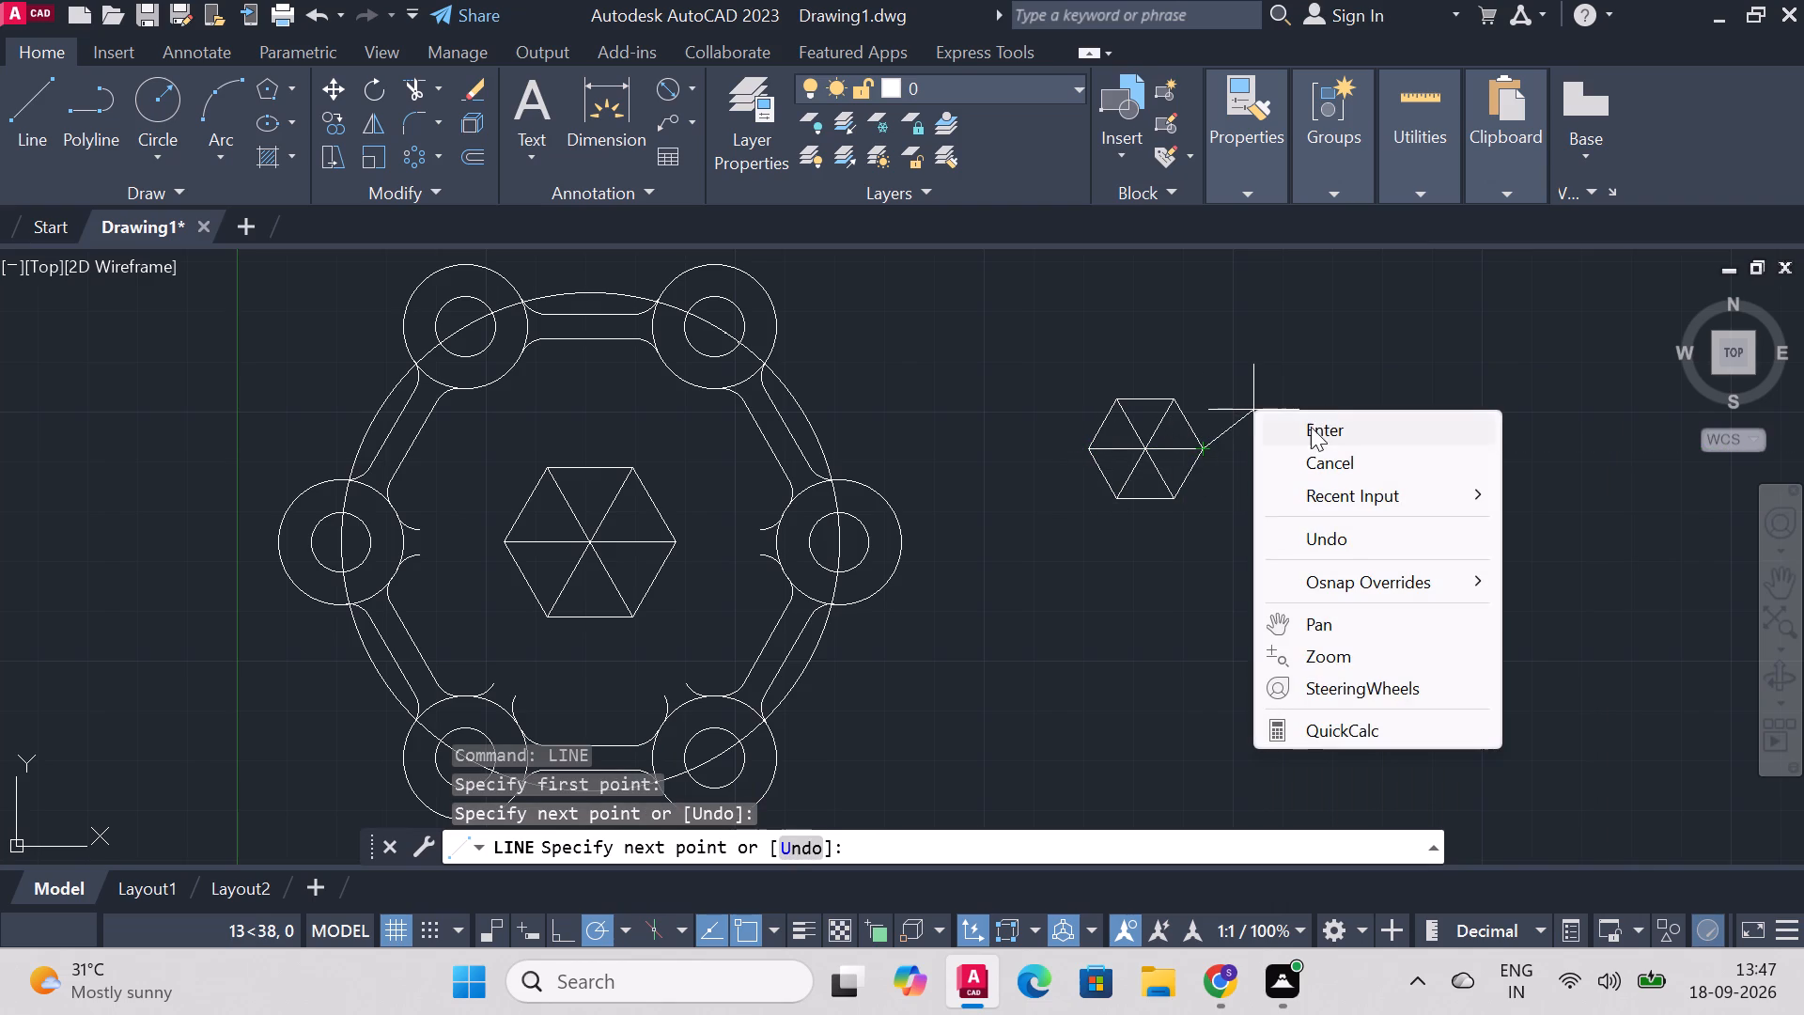
{"action": "left_click", "coordinate": [1311, 427]}
Move the separate hexagon with its diagonals to the plate's centre, placing its centre on the larger hexagon's centre.
{"action": "left_click", "coordinate": [1046, 364]}
{"action": "left_click", "coordinate": [1247, 504]}
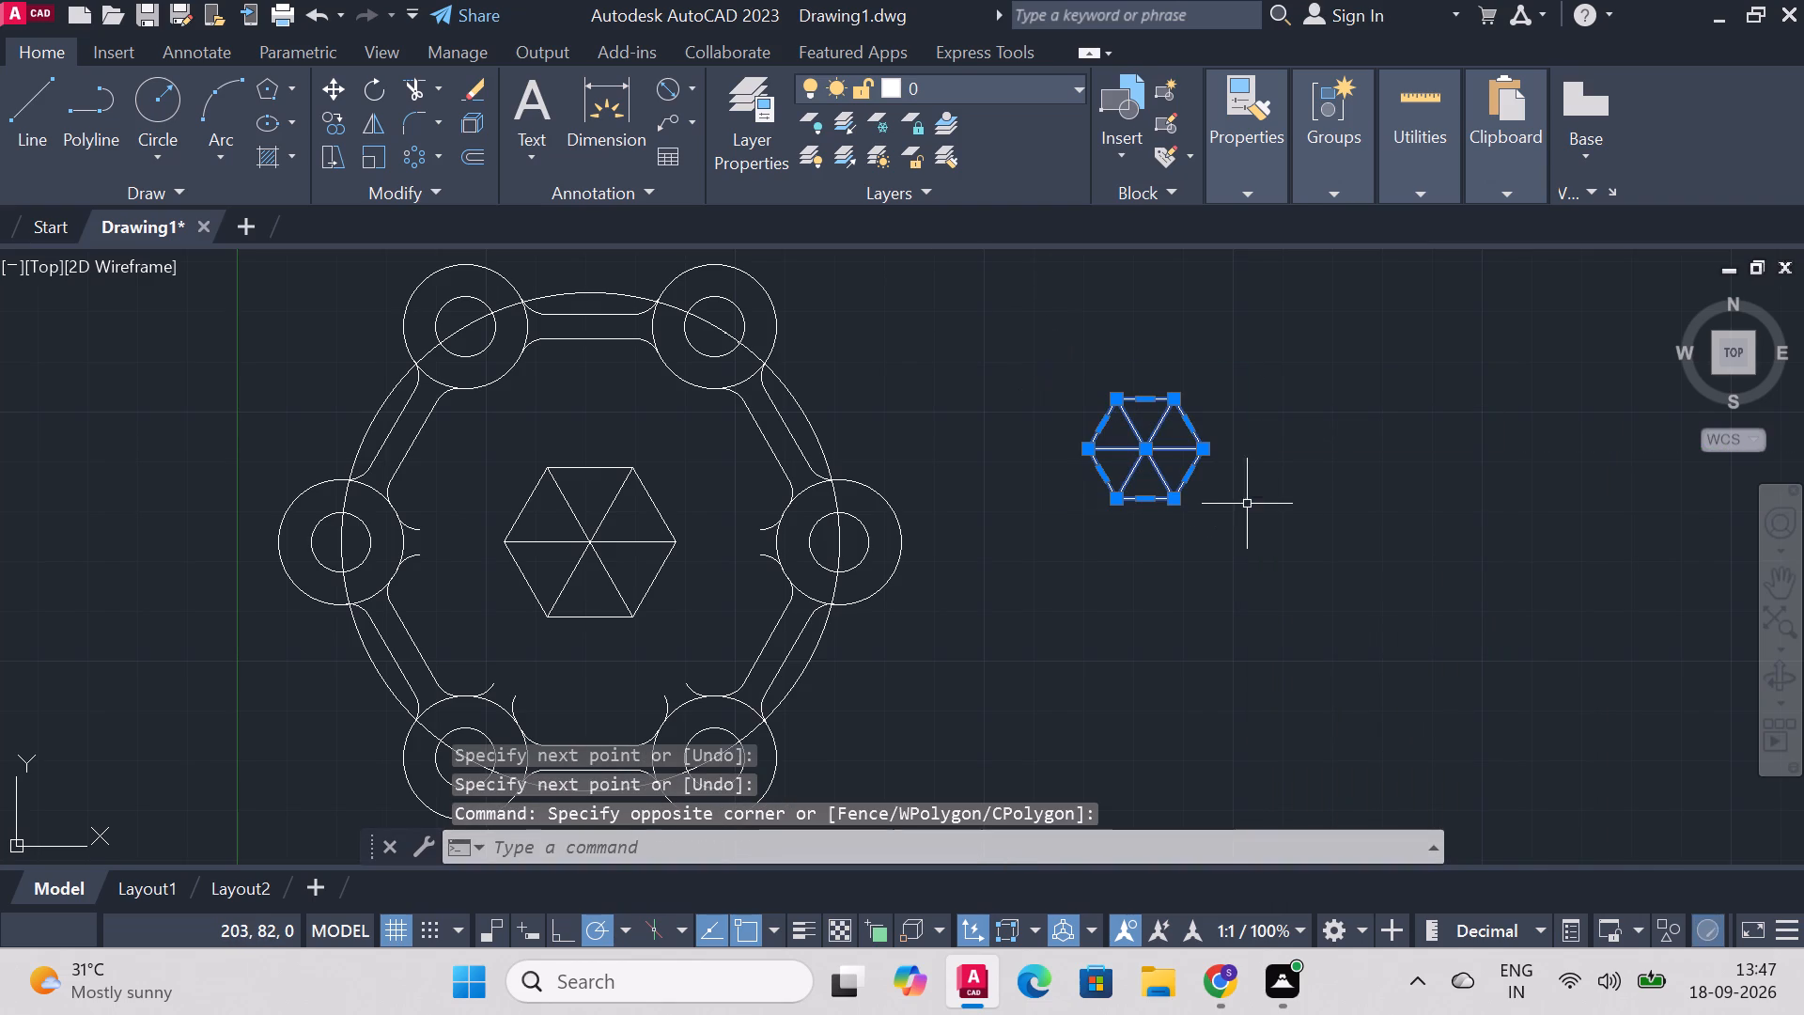
{"action": "type", "text": "move"}
{"action": "key", "text": "Return"}
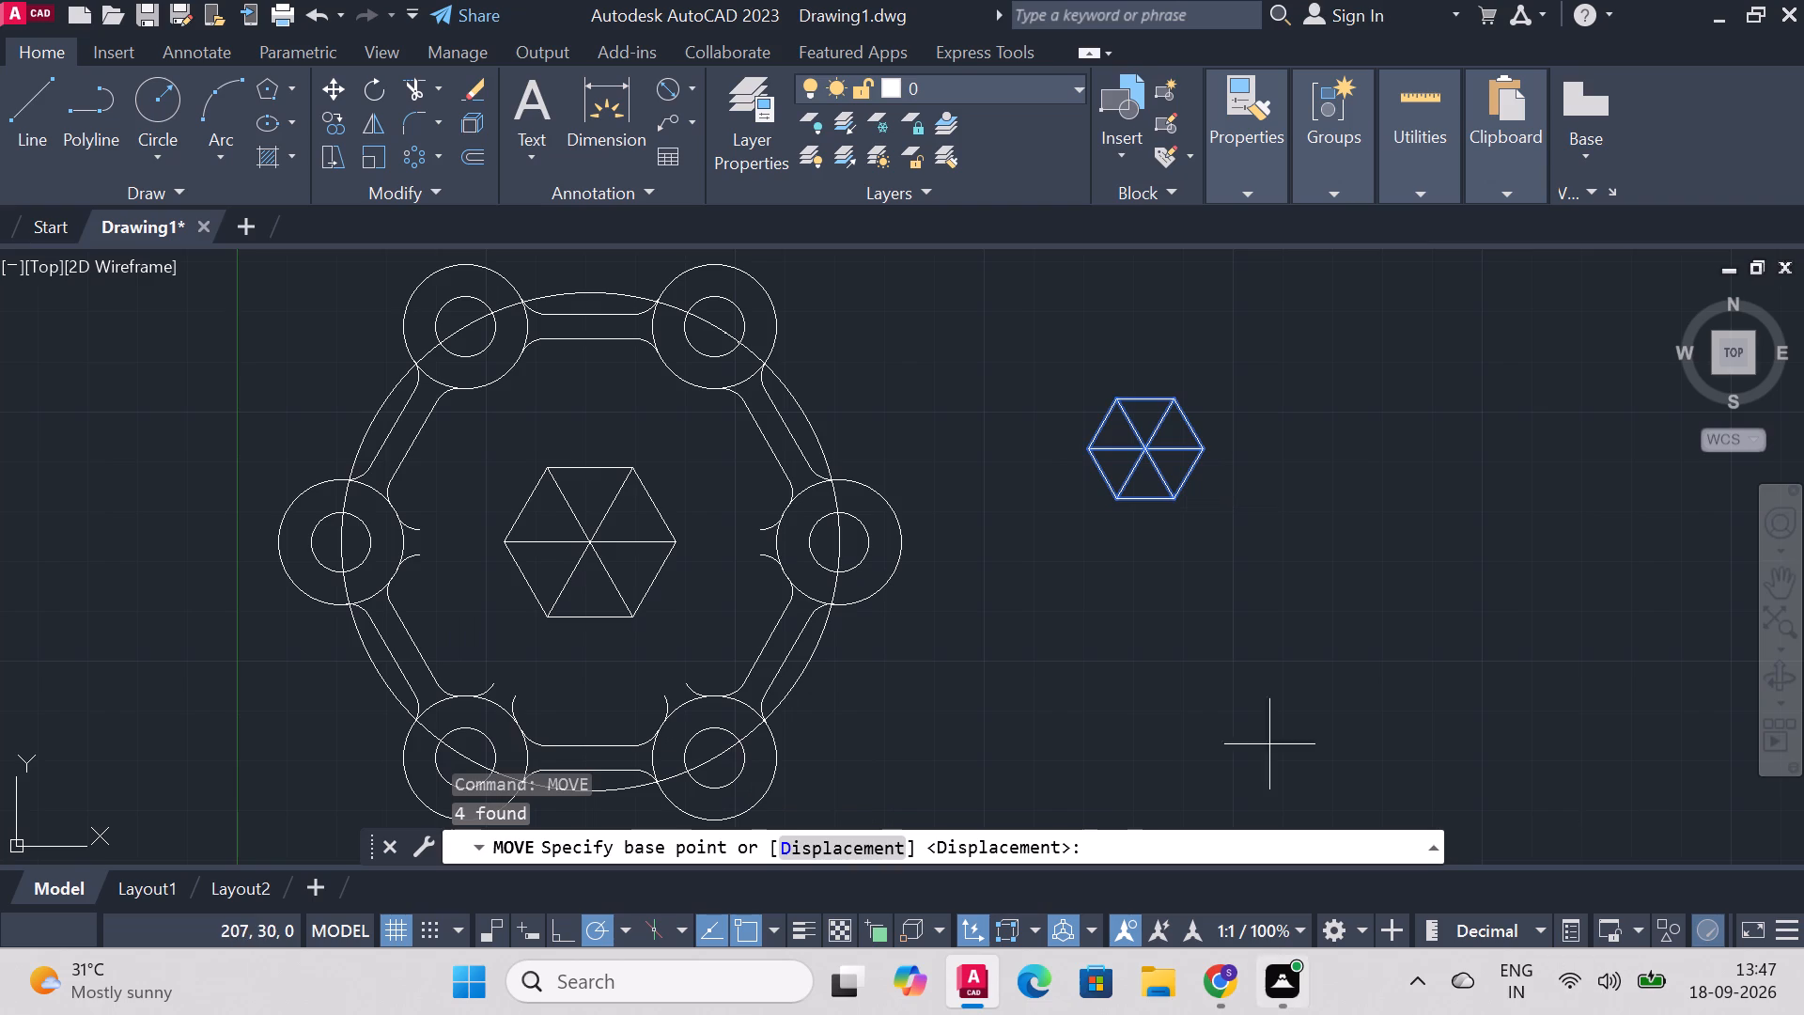
{"action": "left_click", "coordinate": [1153, 445]}
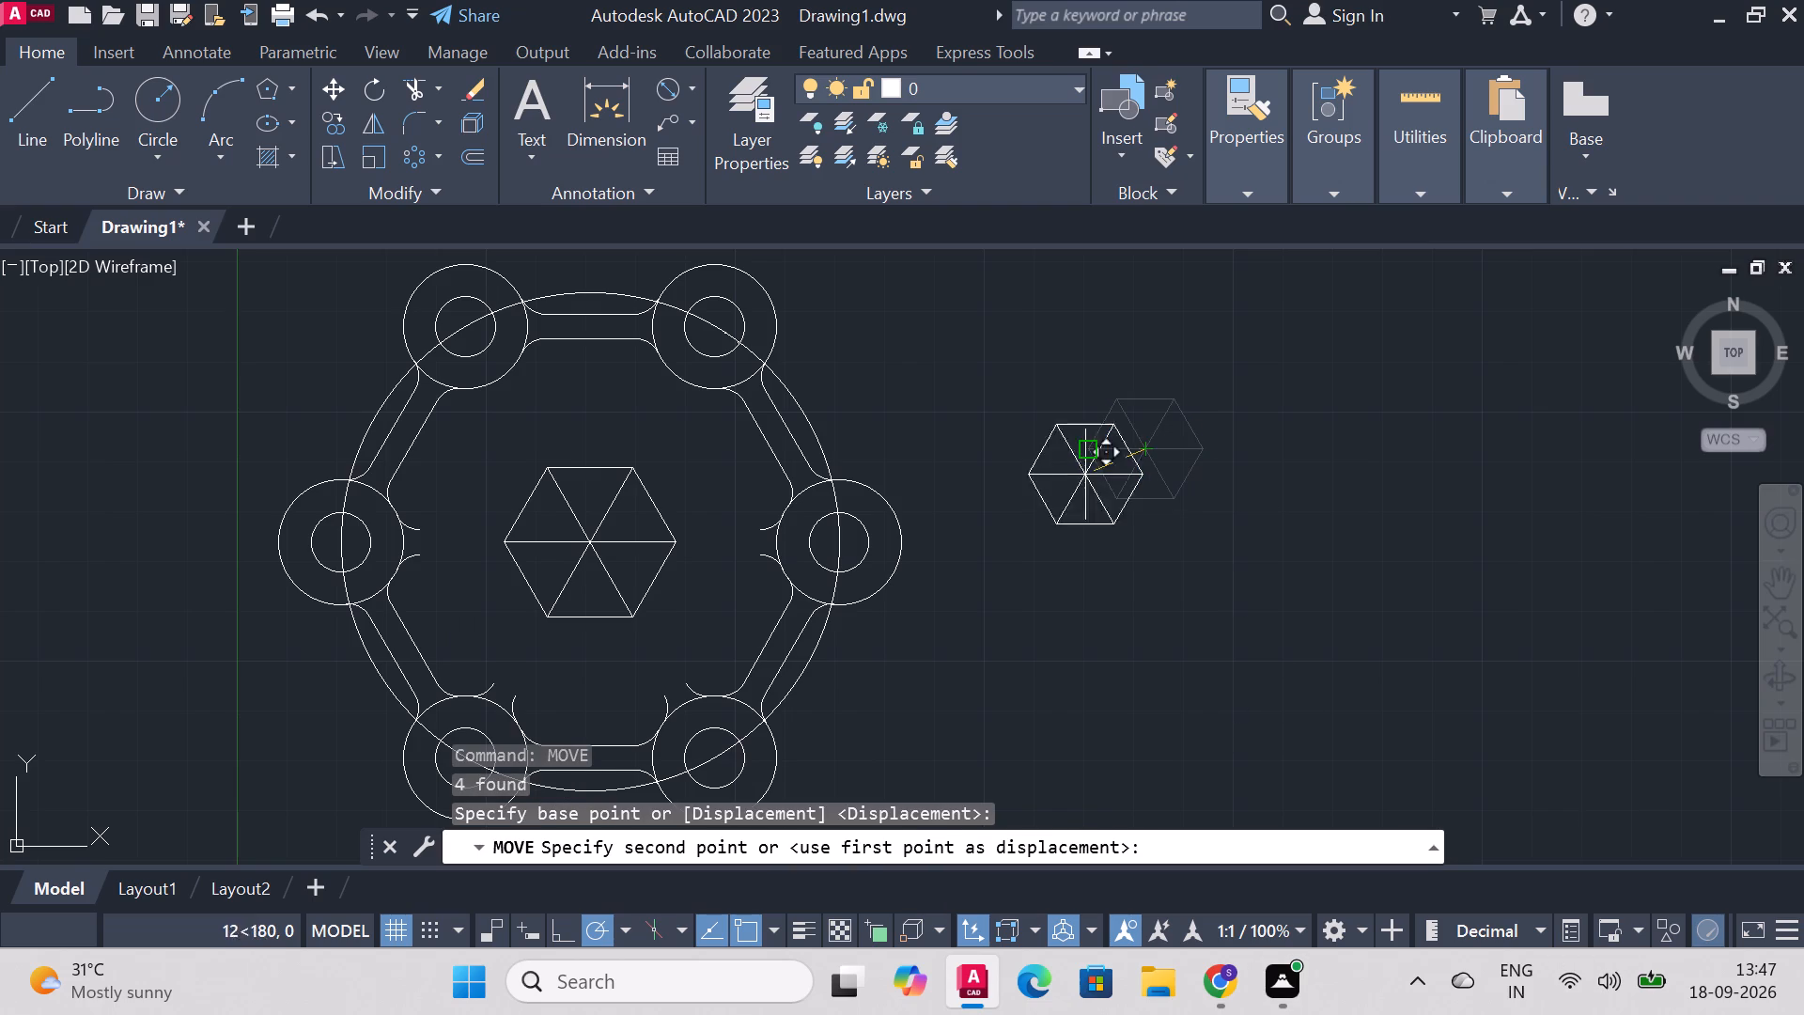
{"action": "left_click", "coordinate": [588, 541]}
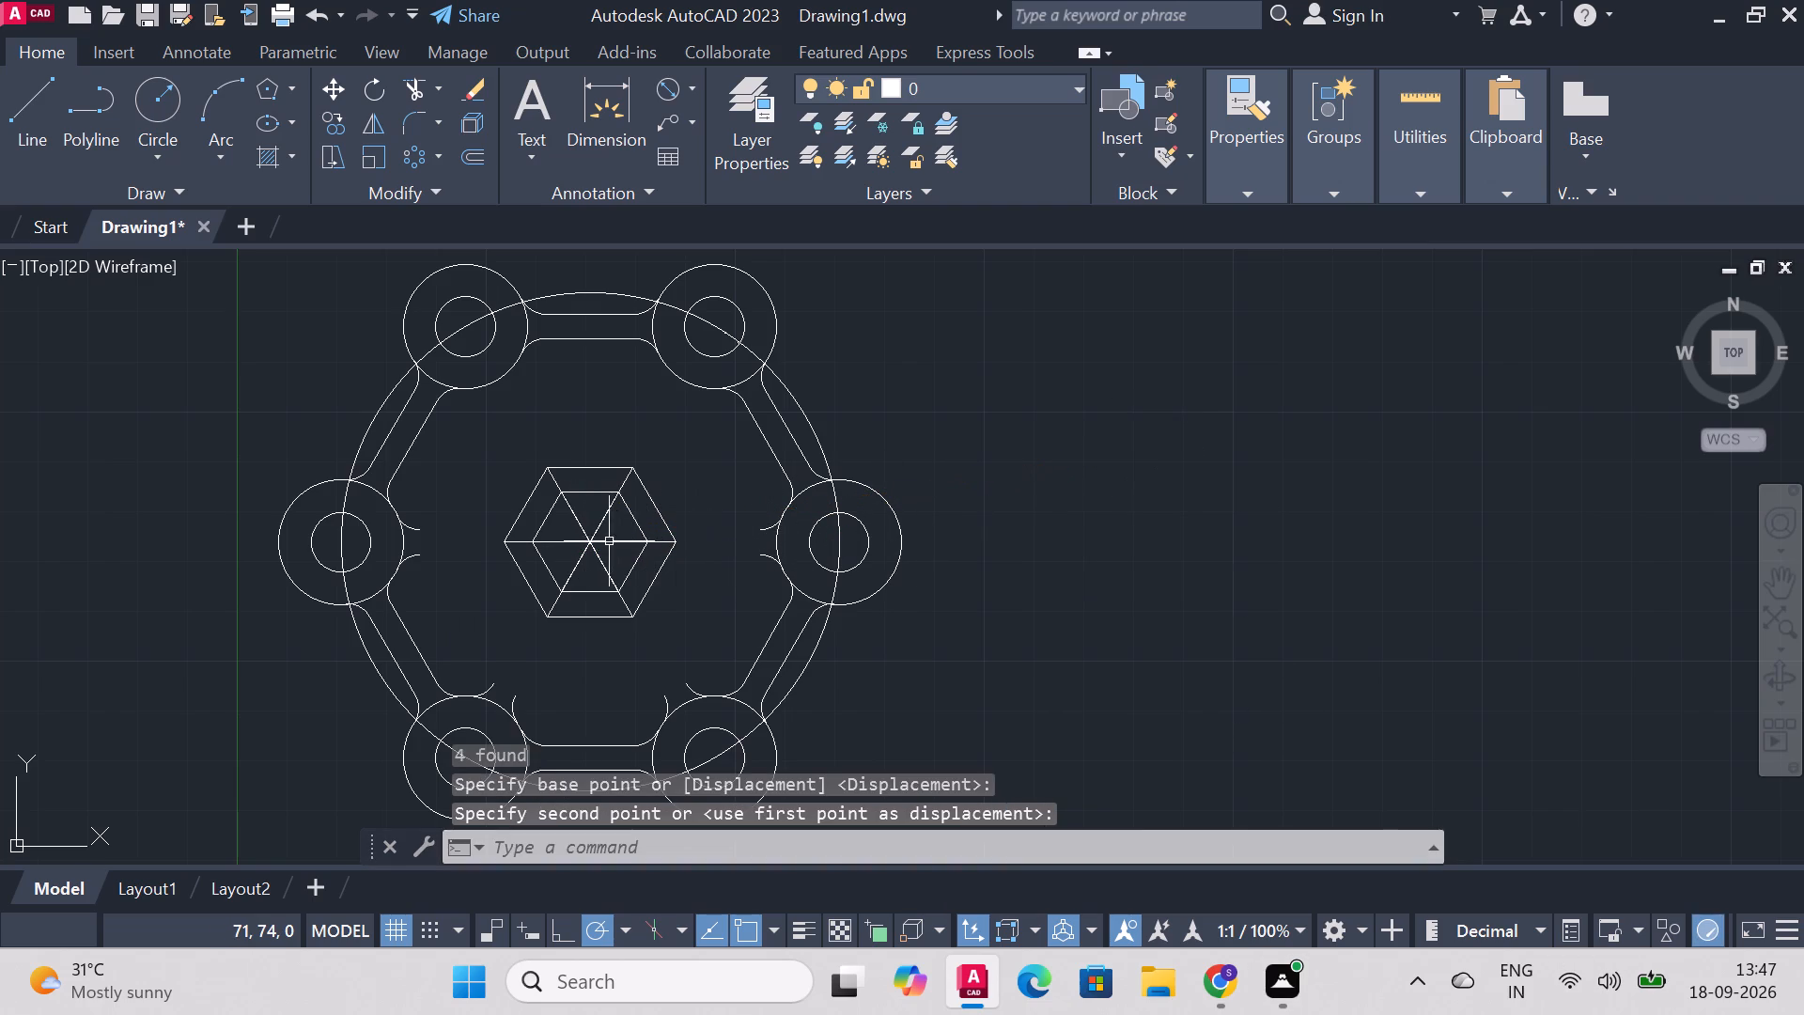
Trim away the six diagonal segments lying between the inner and outer central hexagons.
{"action": "type", "text": "trim"}
{"action": "key", "text": "Return"}
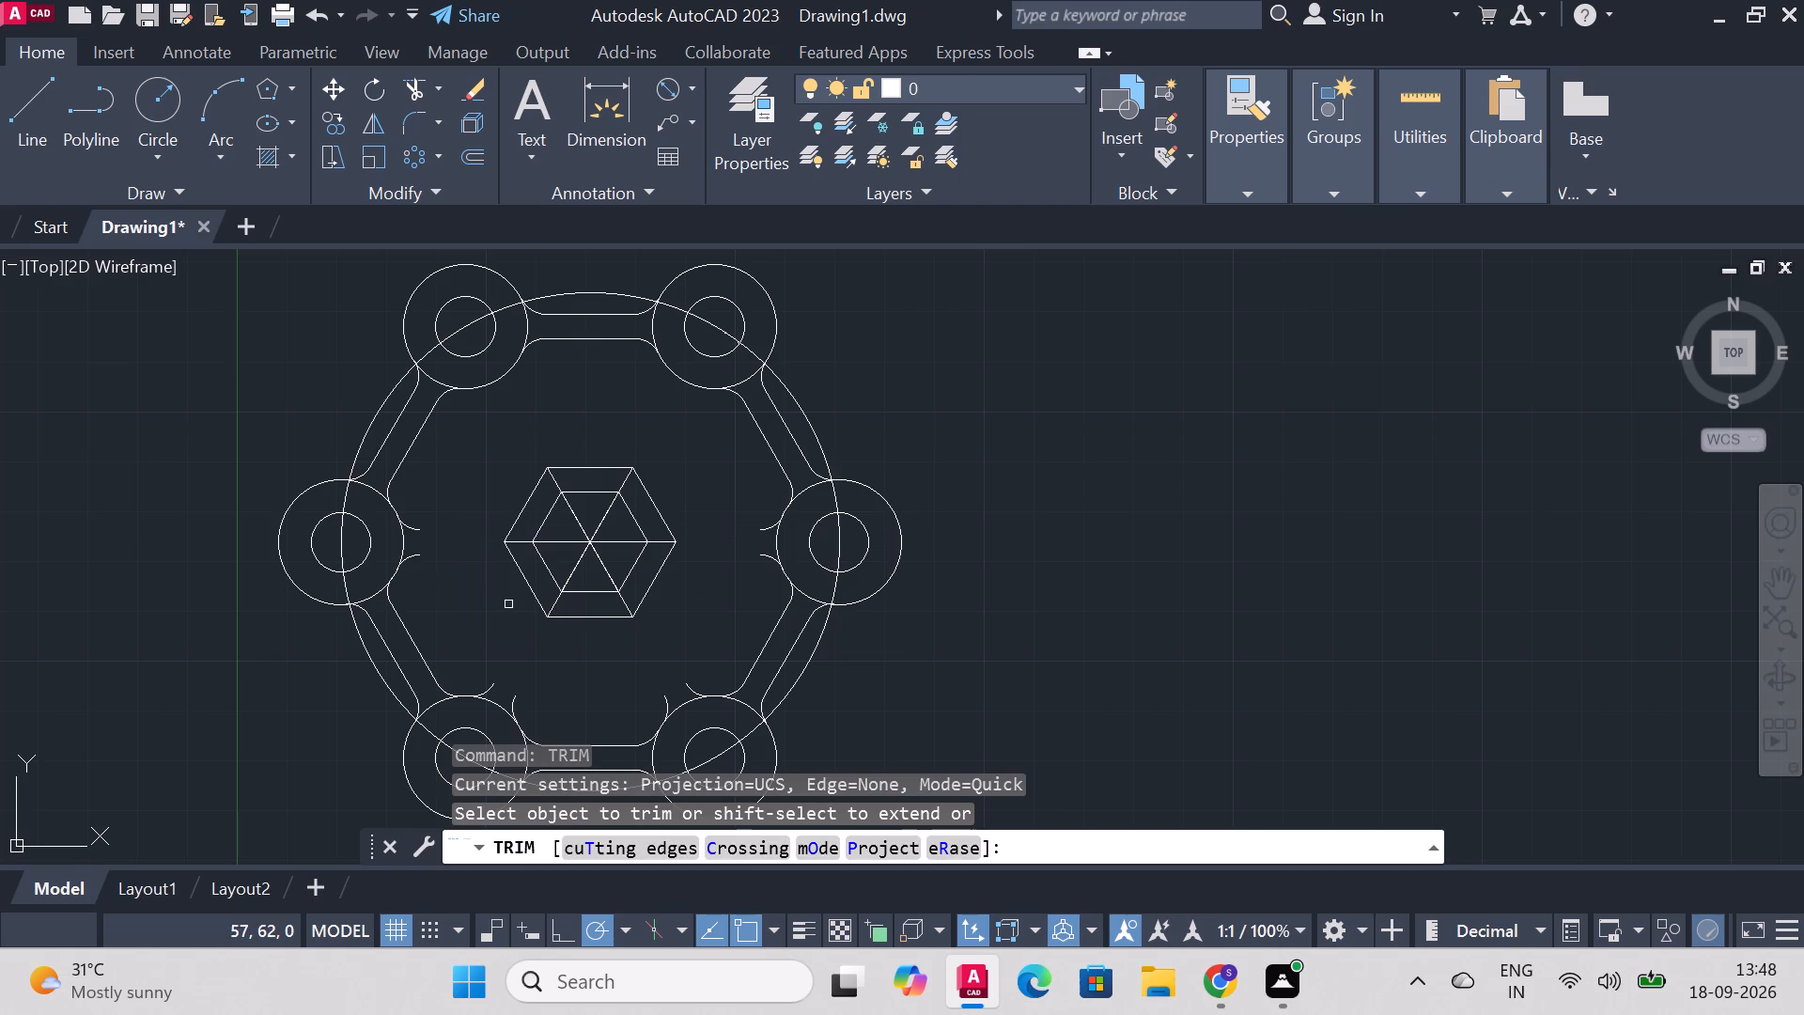
{"action": "left_click", "coordinate": [623, 600]}
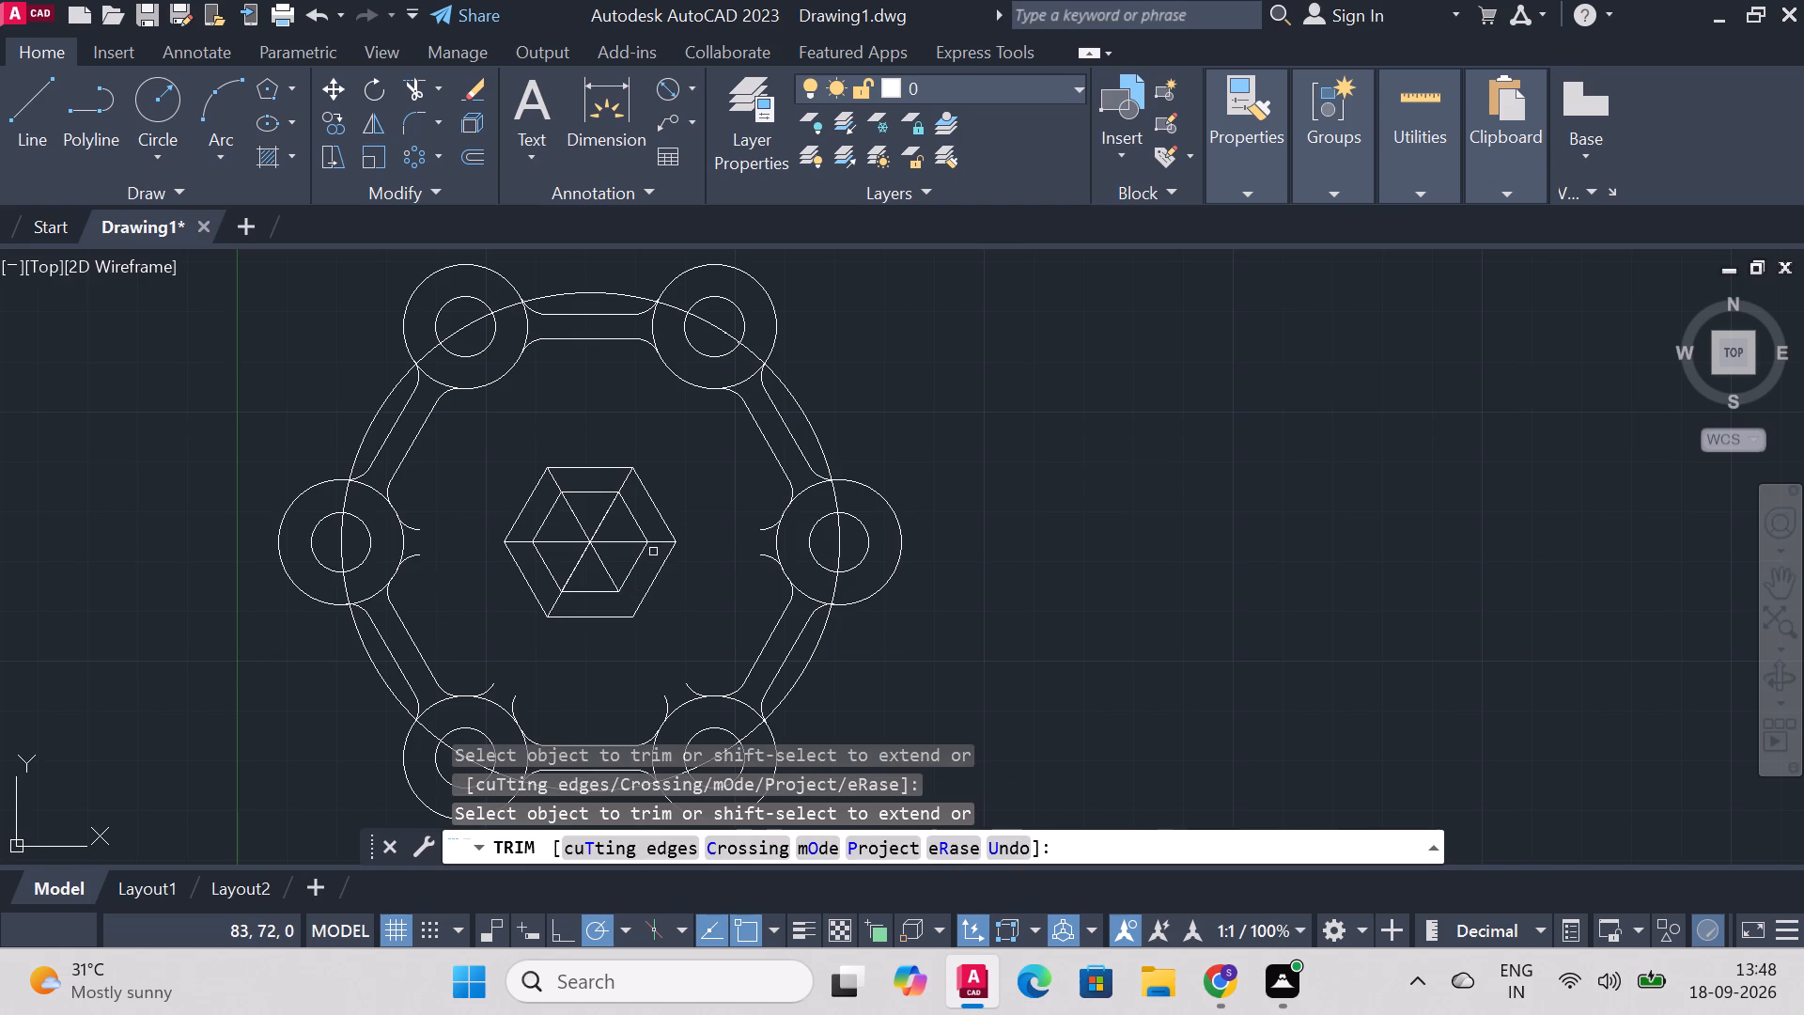
{"action": "left_click", "coordinate": [656, 543]}
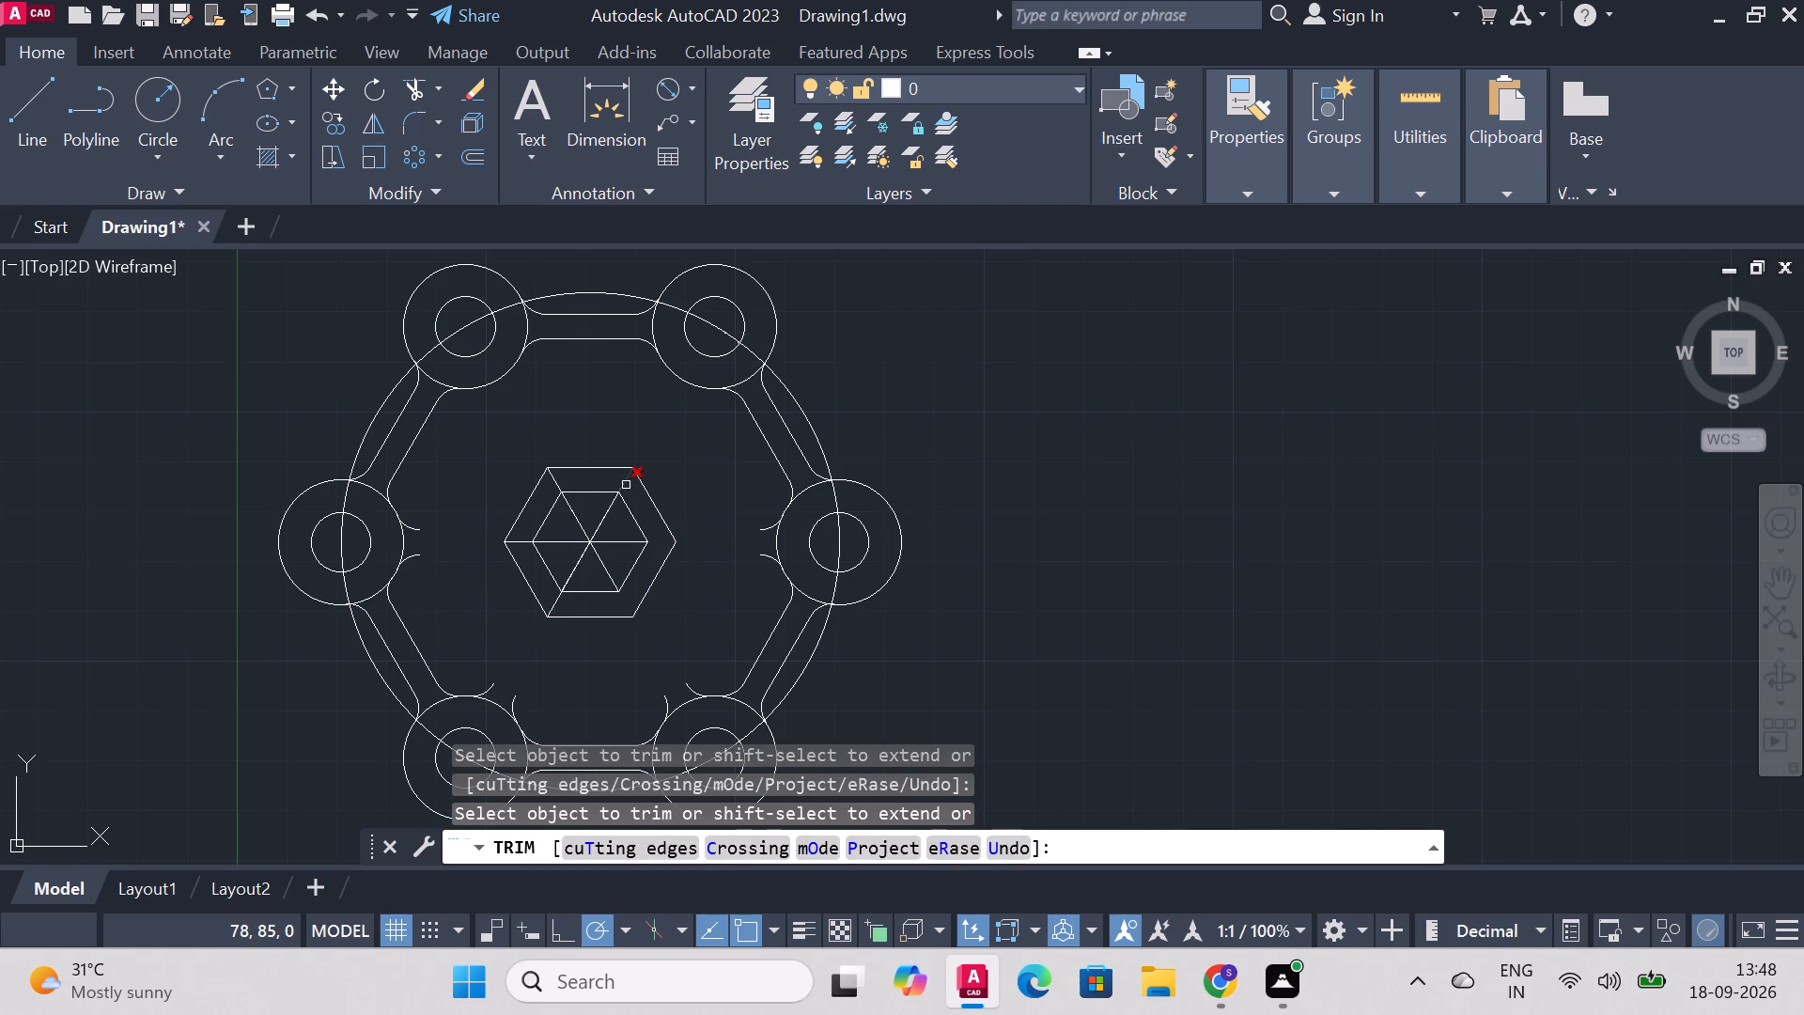
{"action": "left_click", "coordinate": [626, 485]}
{"action": "left_click", "coordinate": [554, 481]}
{"action": "left_click", "coordinate": [520, 542]}
{"action": "left_click", "coordinate": [556, 604]}
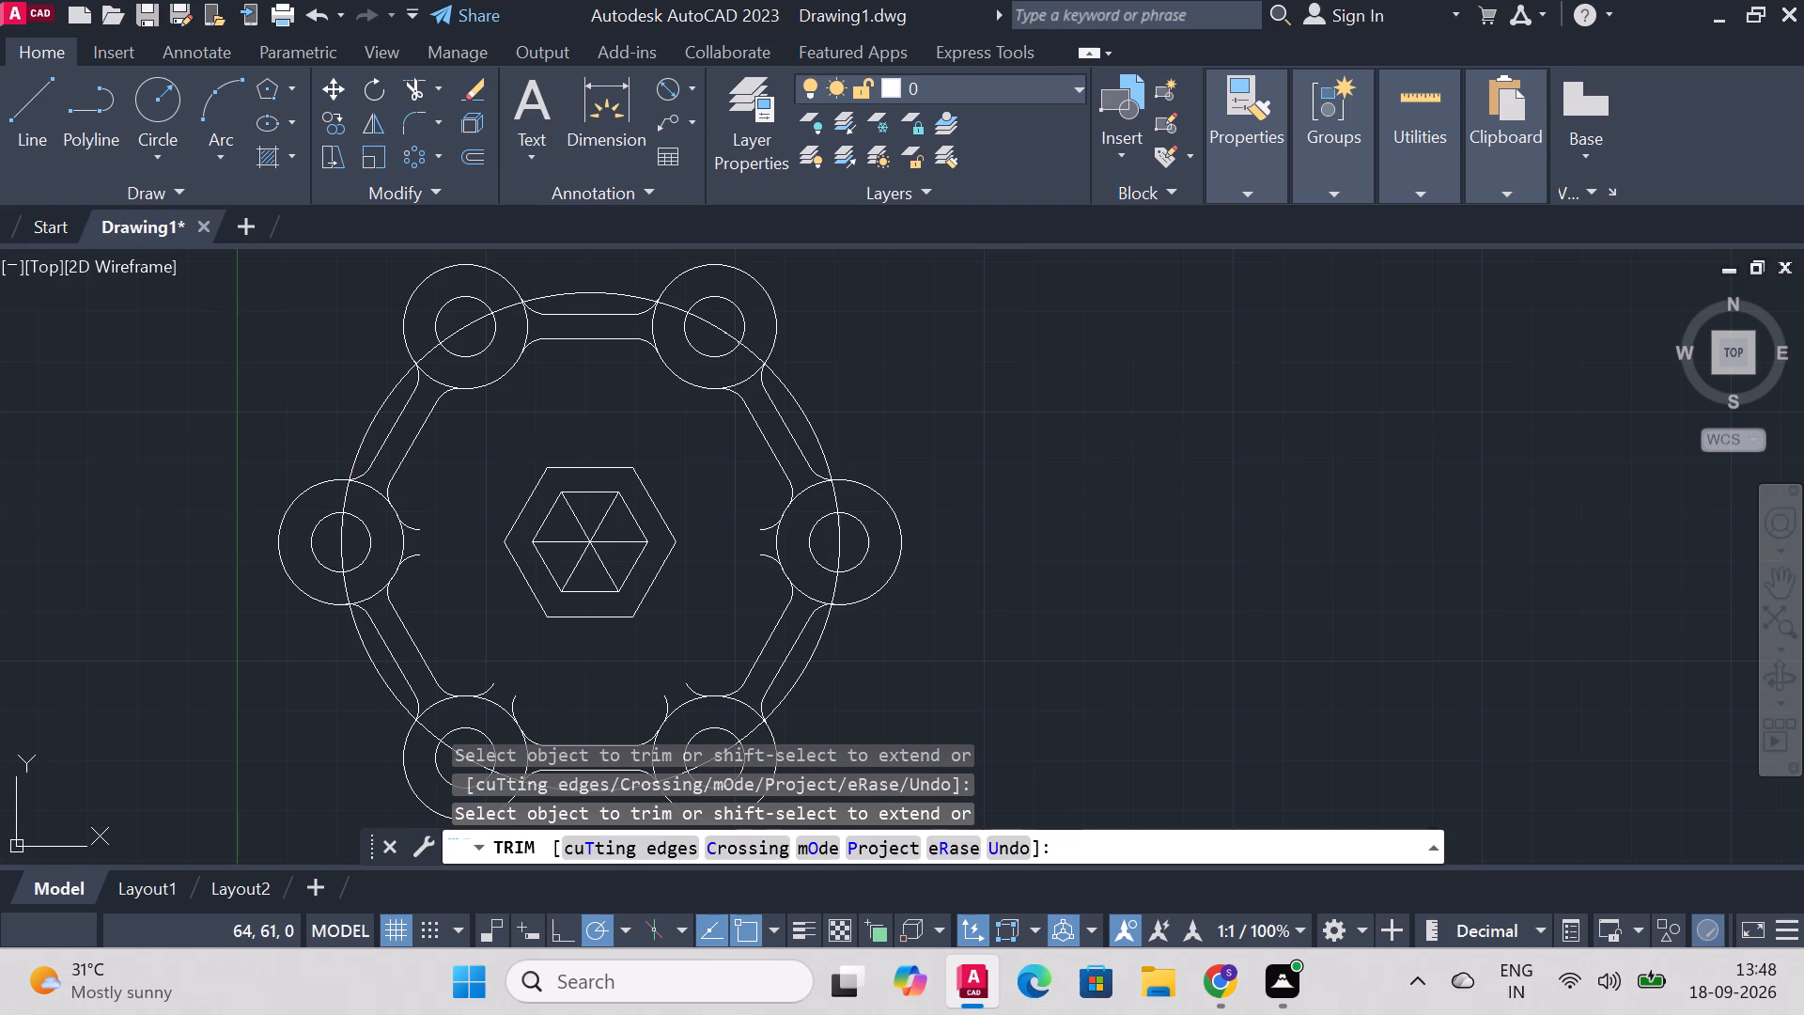
{"action": "key", "text": "l"}
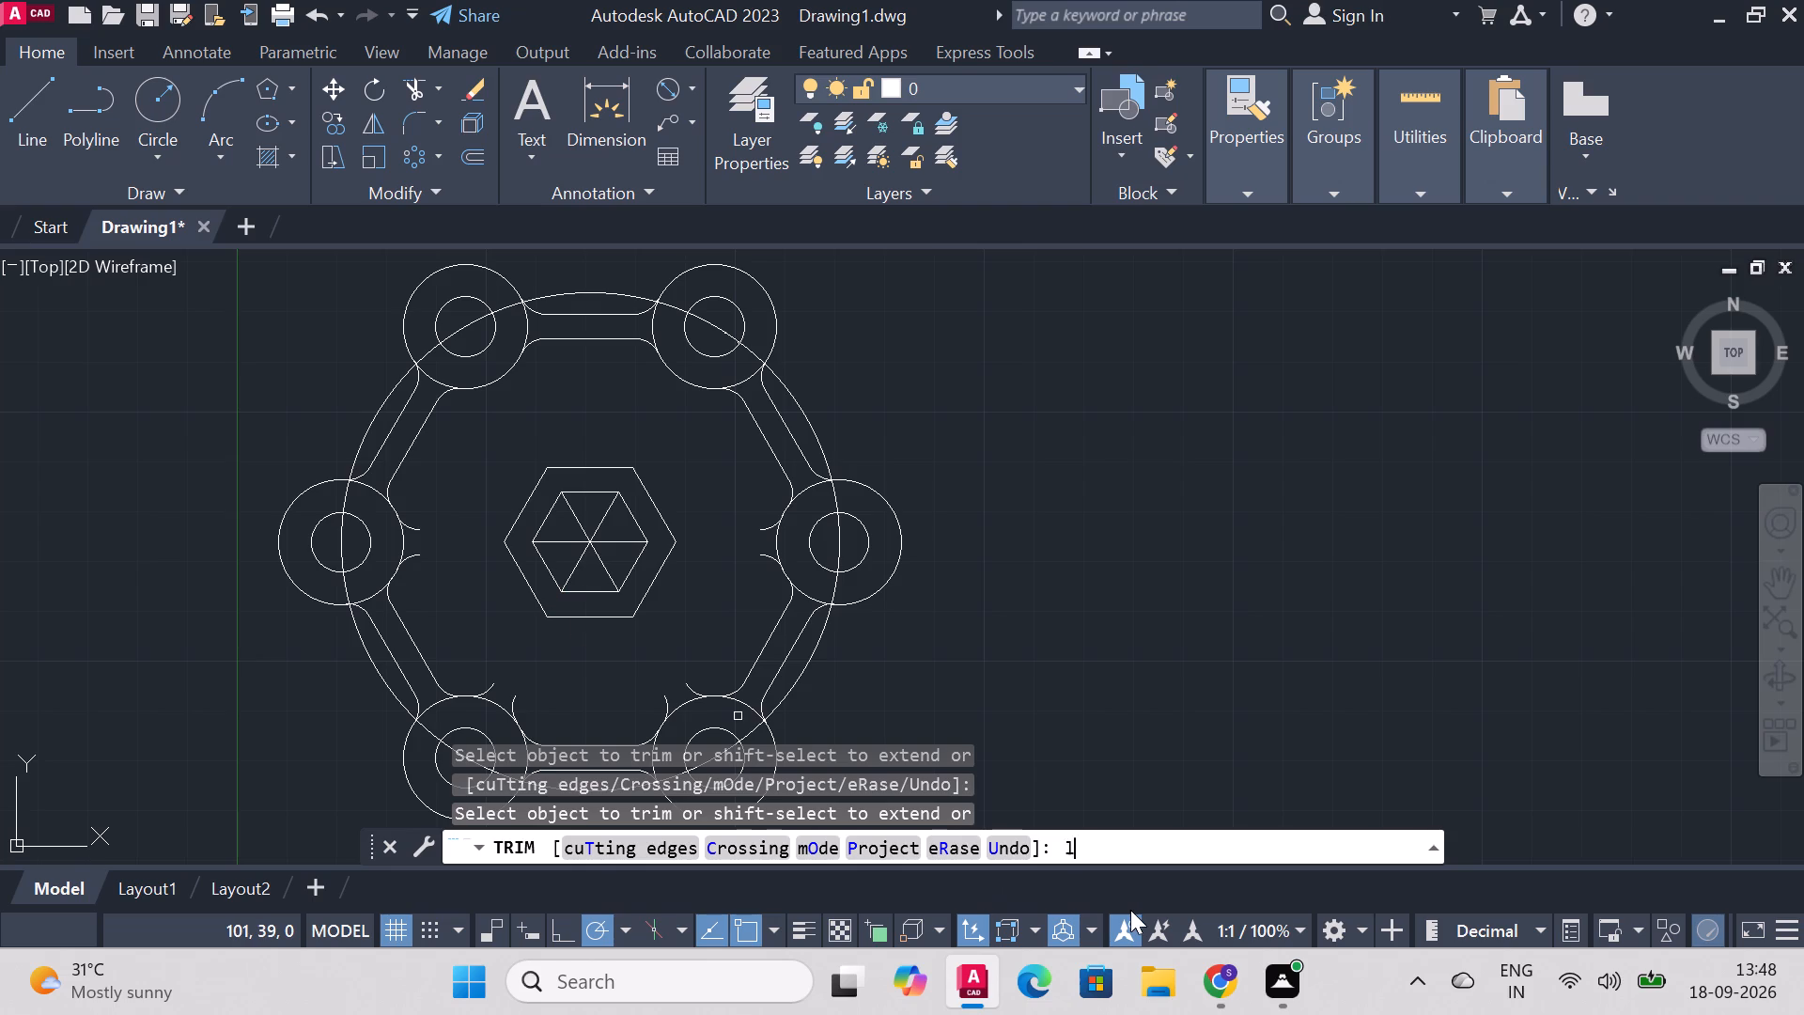
{"action": "key", "text": "Return"}
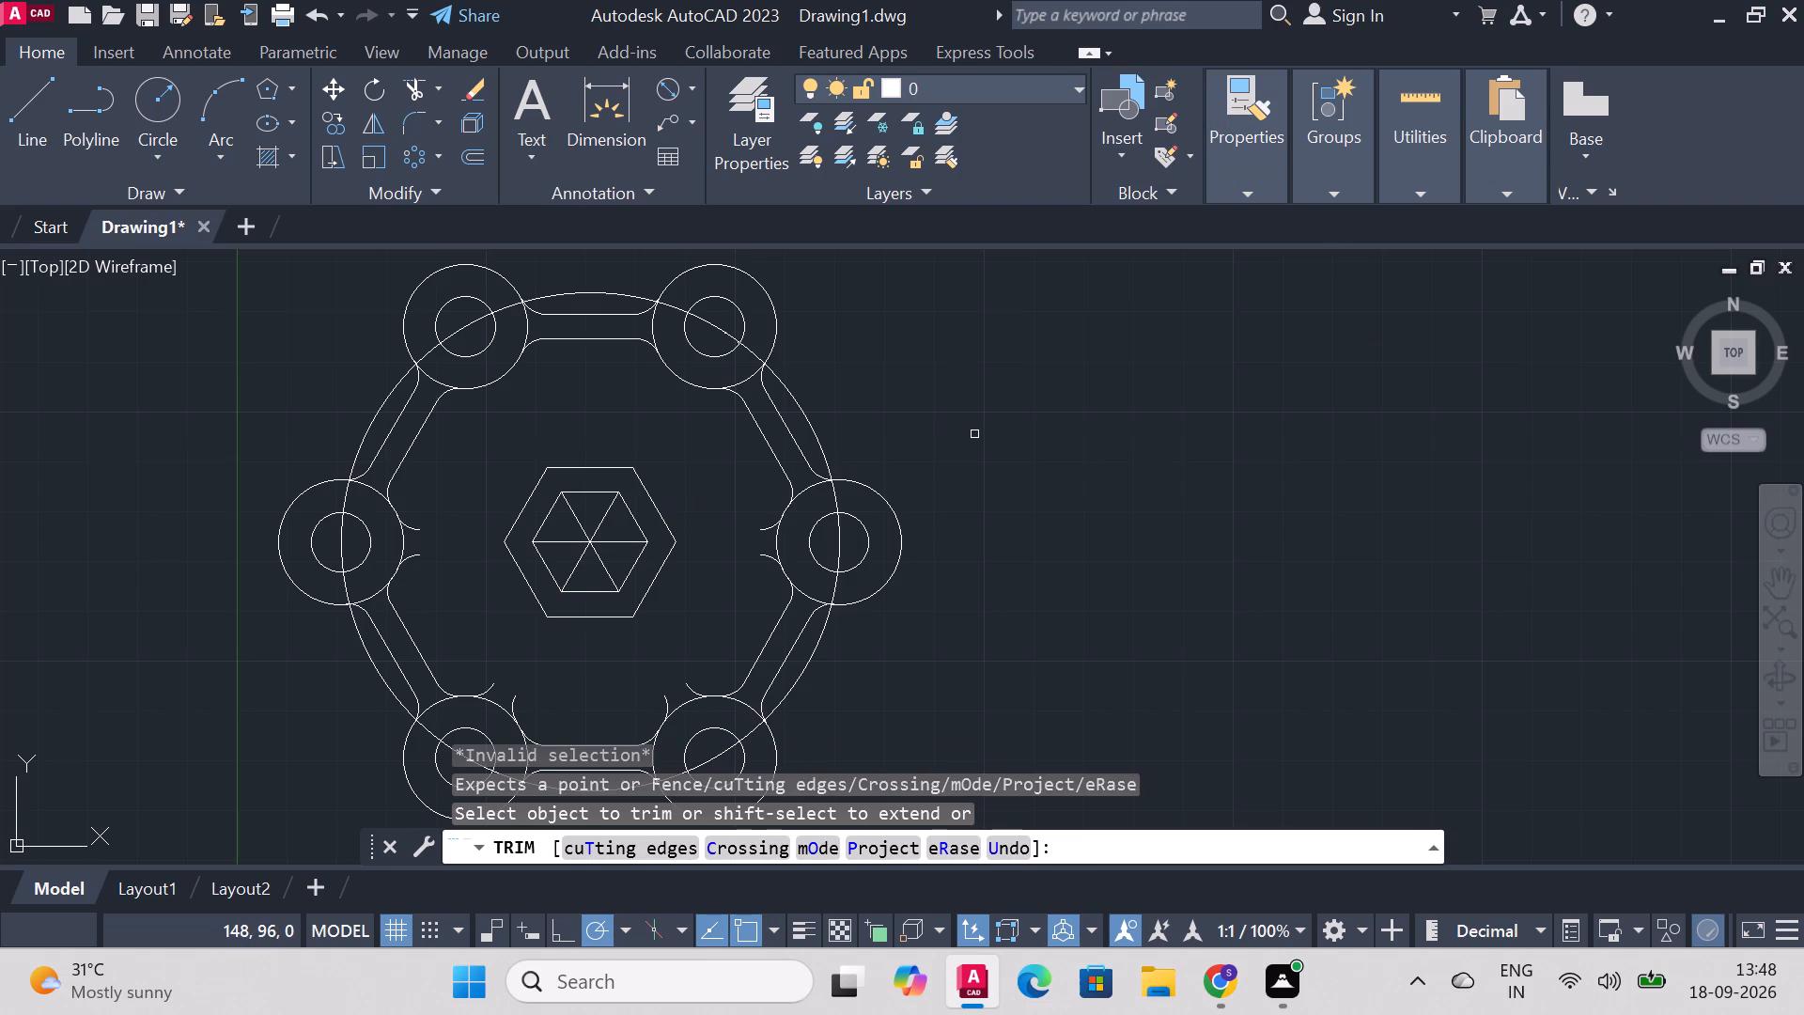
{"action": "key", "text": "Escape"}
Draw a horizontal line from the inner hexagon's right vertex to the centre of the right boss.
{"action": "key", "text": "l"}
{"action": "key", "text": "Return"}
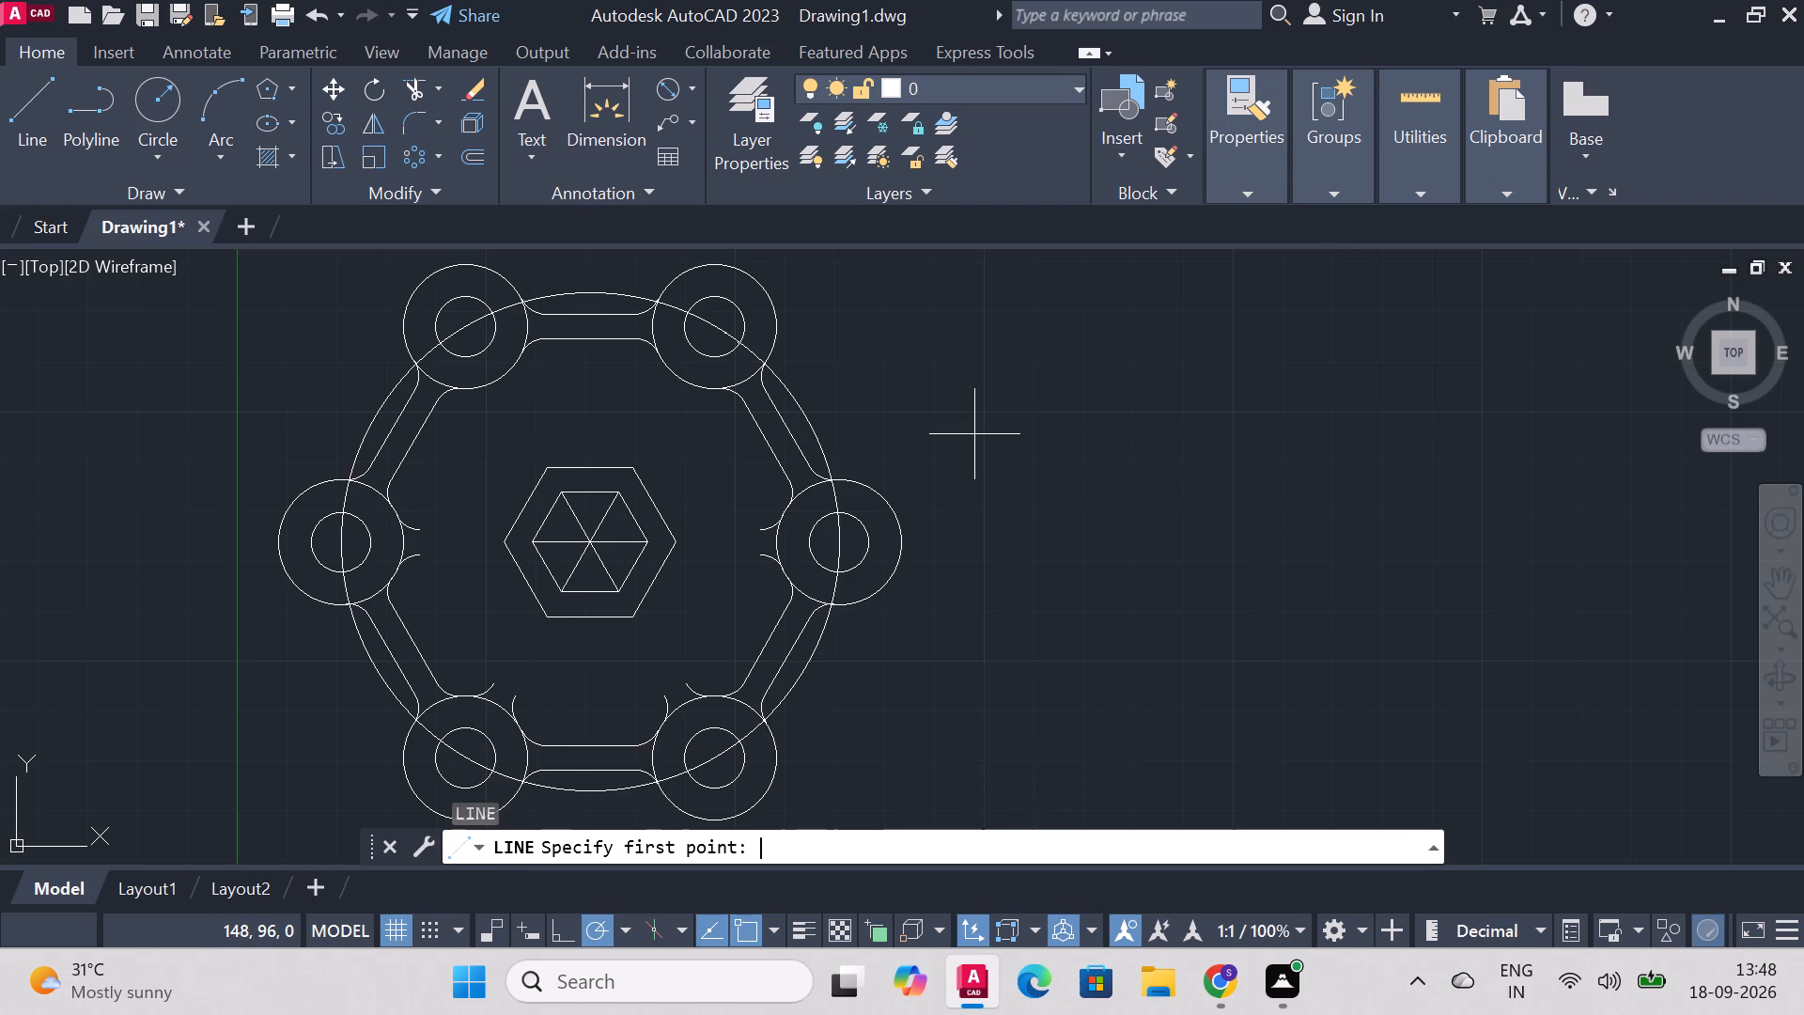
{"action": "left_click", "coordinate": [654, 542]}
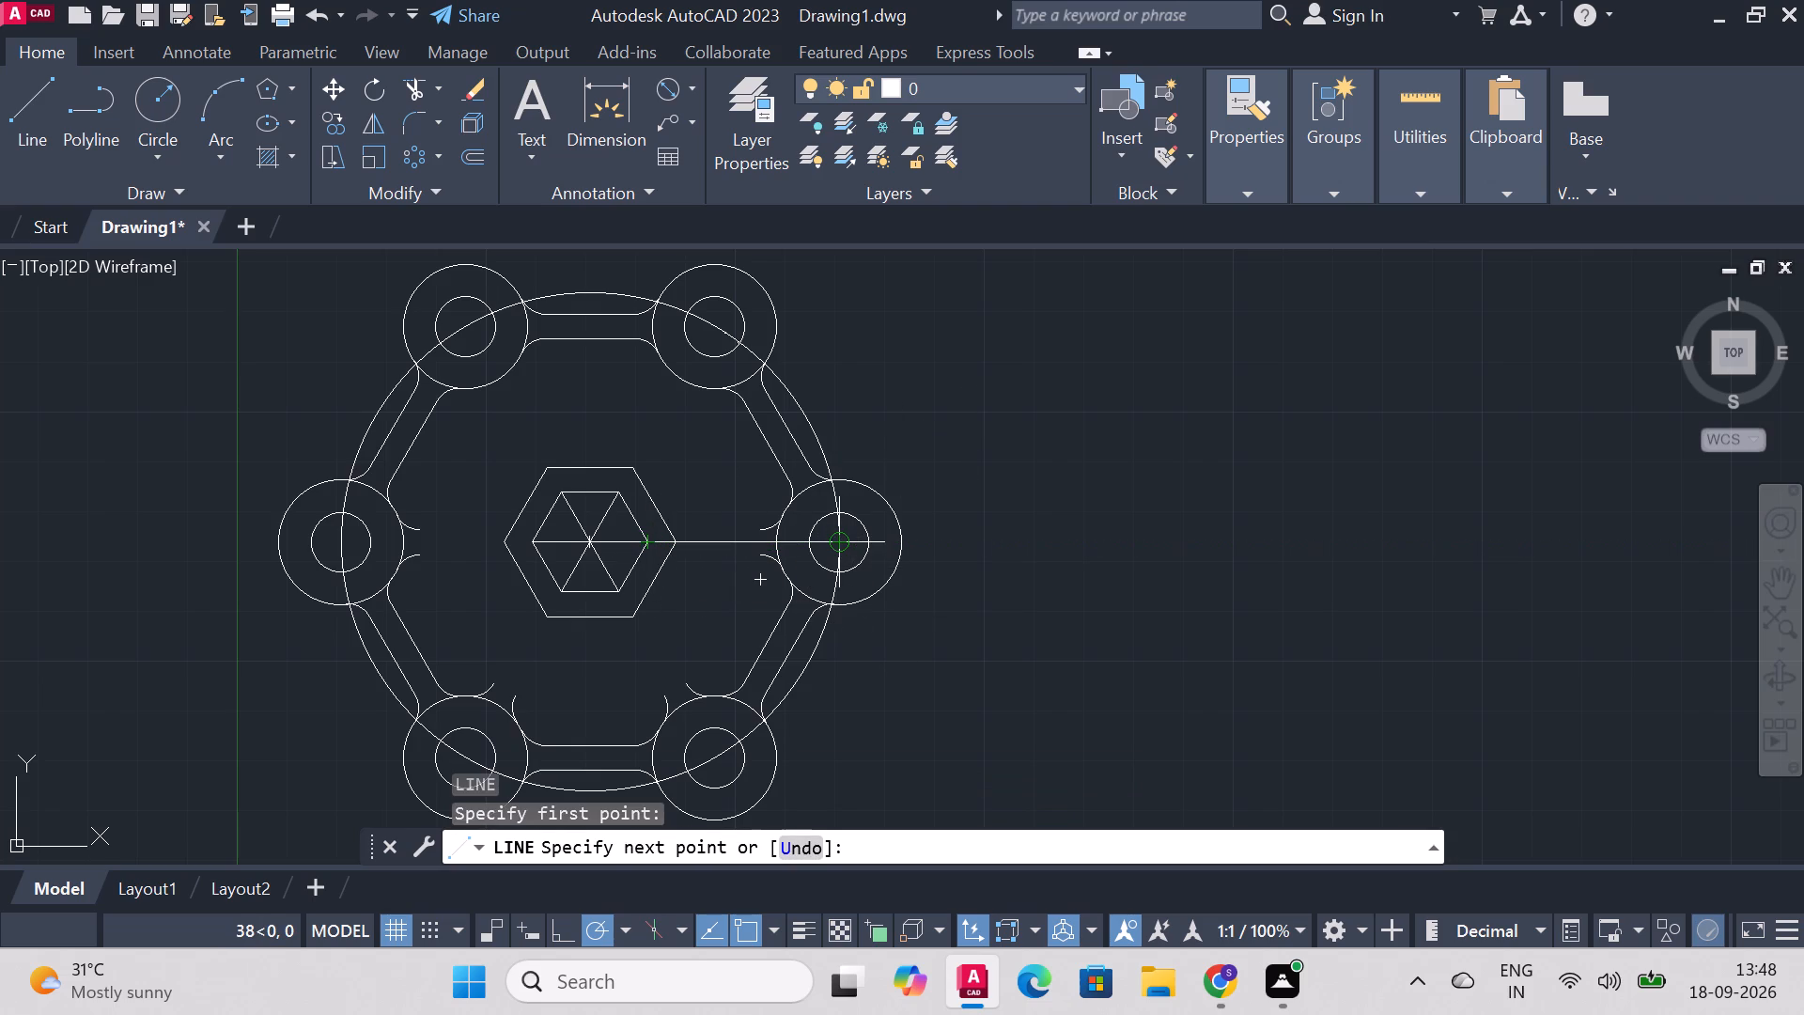
{"action": "left_click", "coordinate": [846, 539]}
{"action": "right_click", "coordinate": [989, 535]}
{"action": "left_click", "coordinate": [1045, 544]}
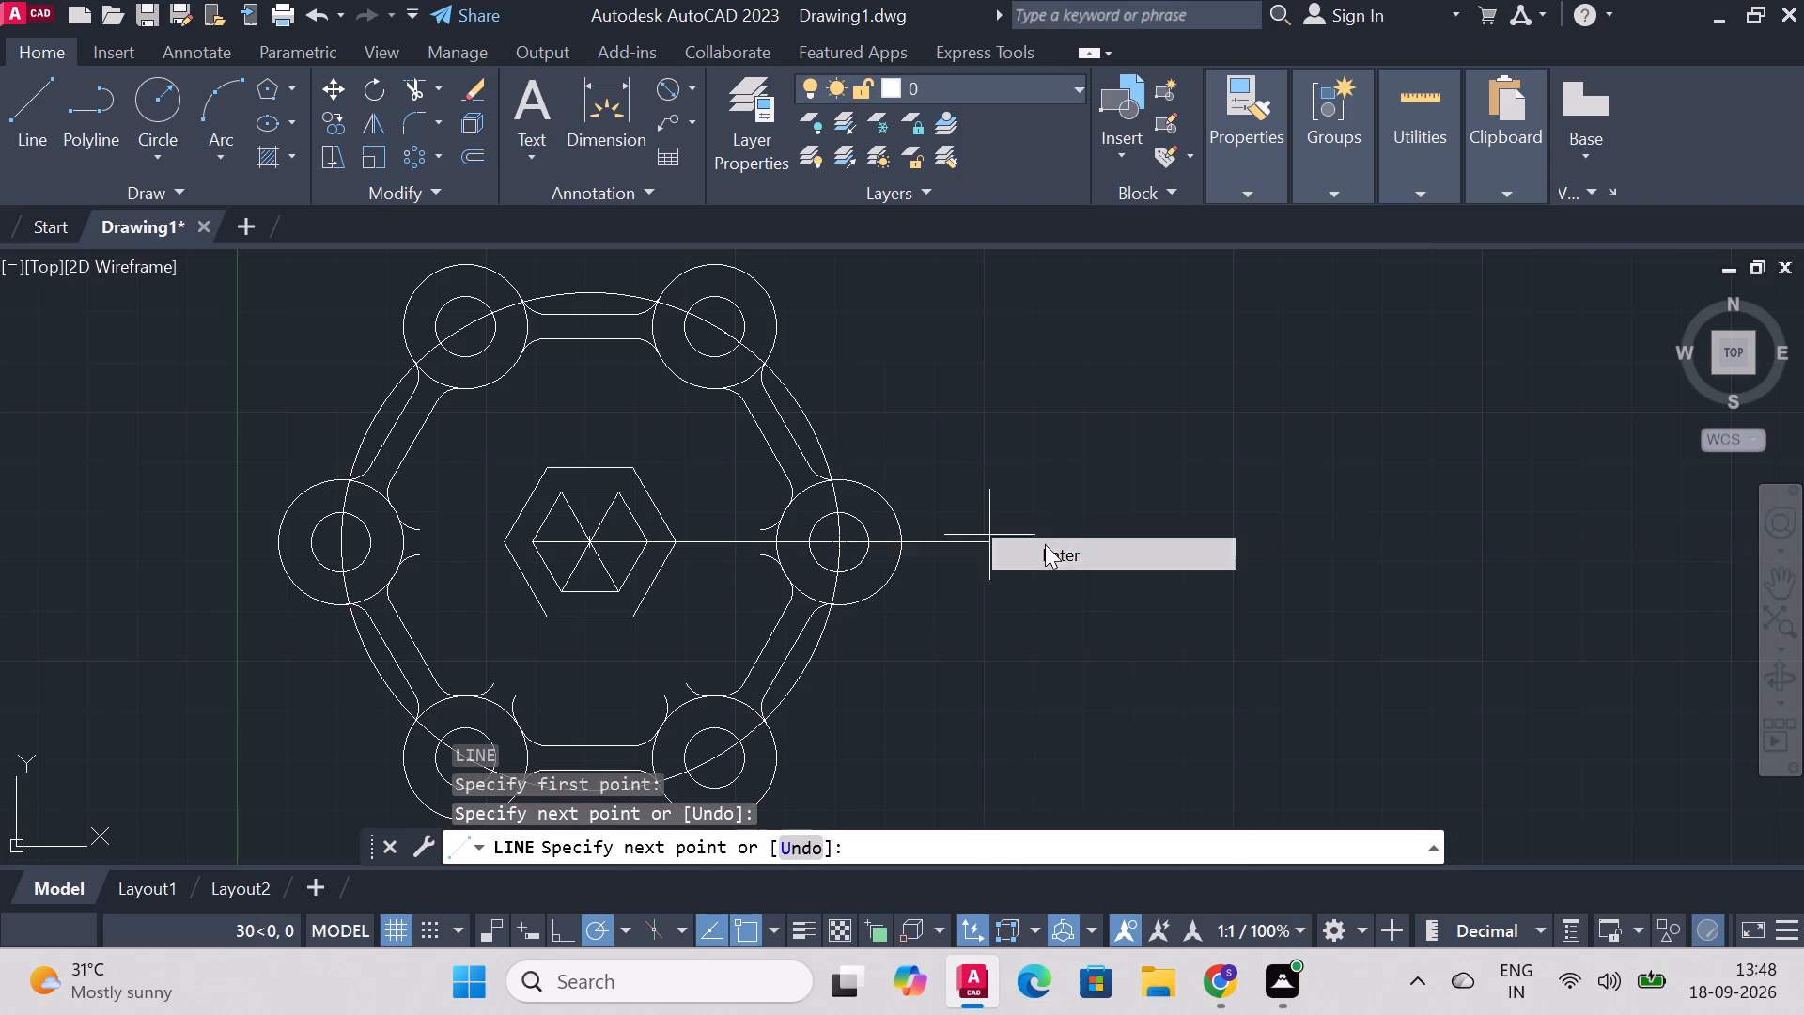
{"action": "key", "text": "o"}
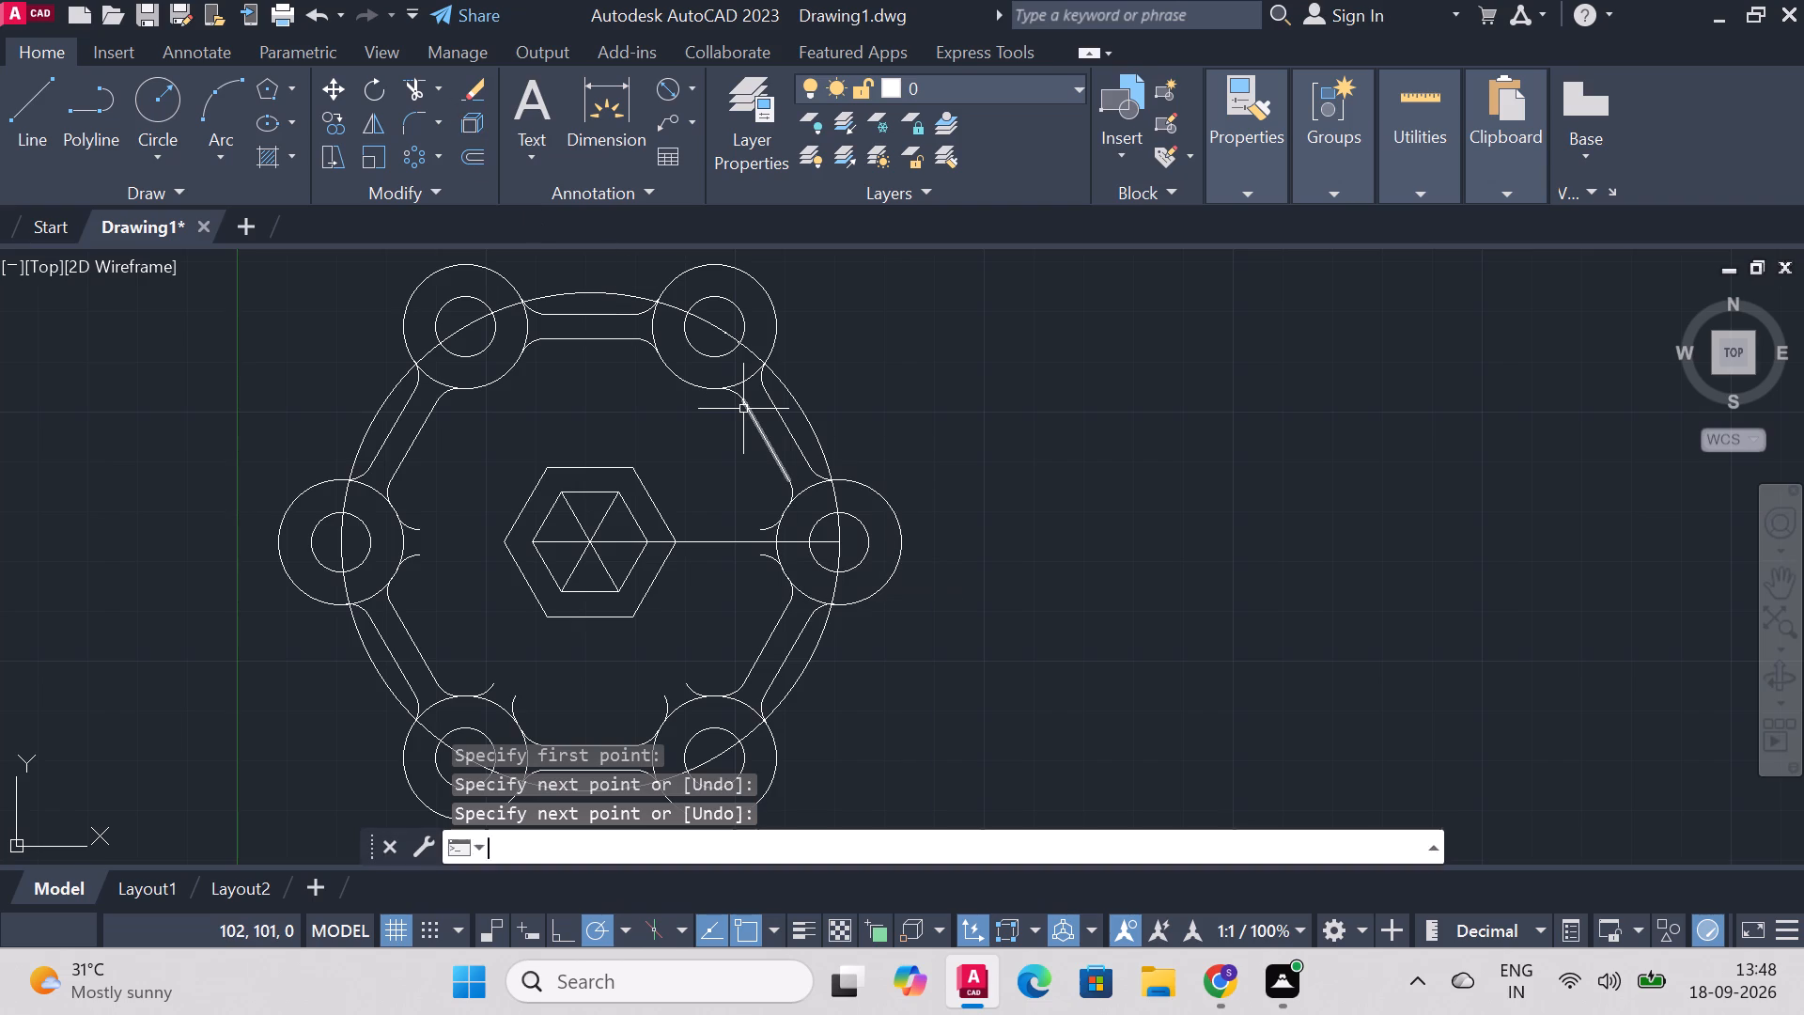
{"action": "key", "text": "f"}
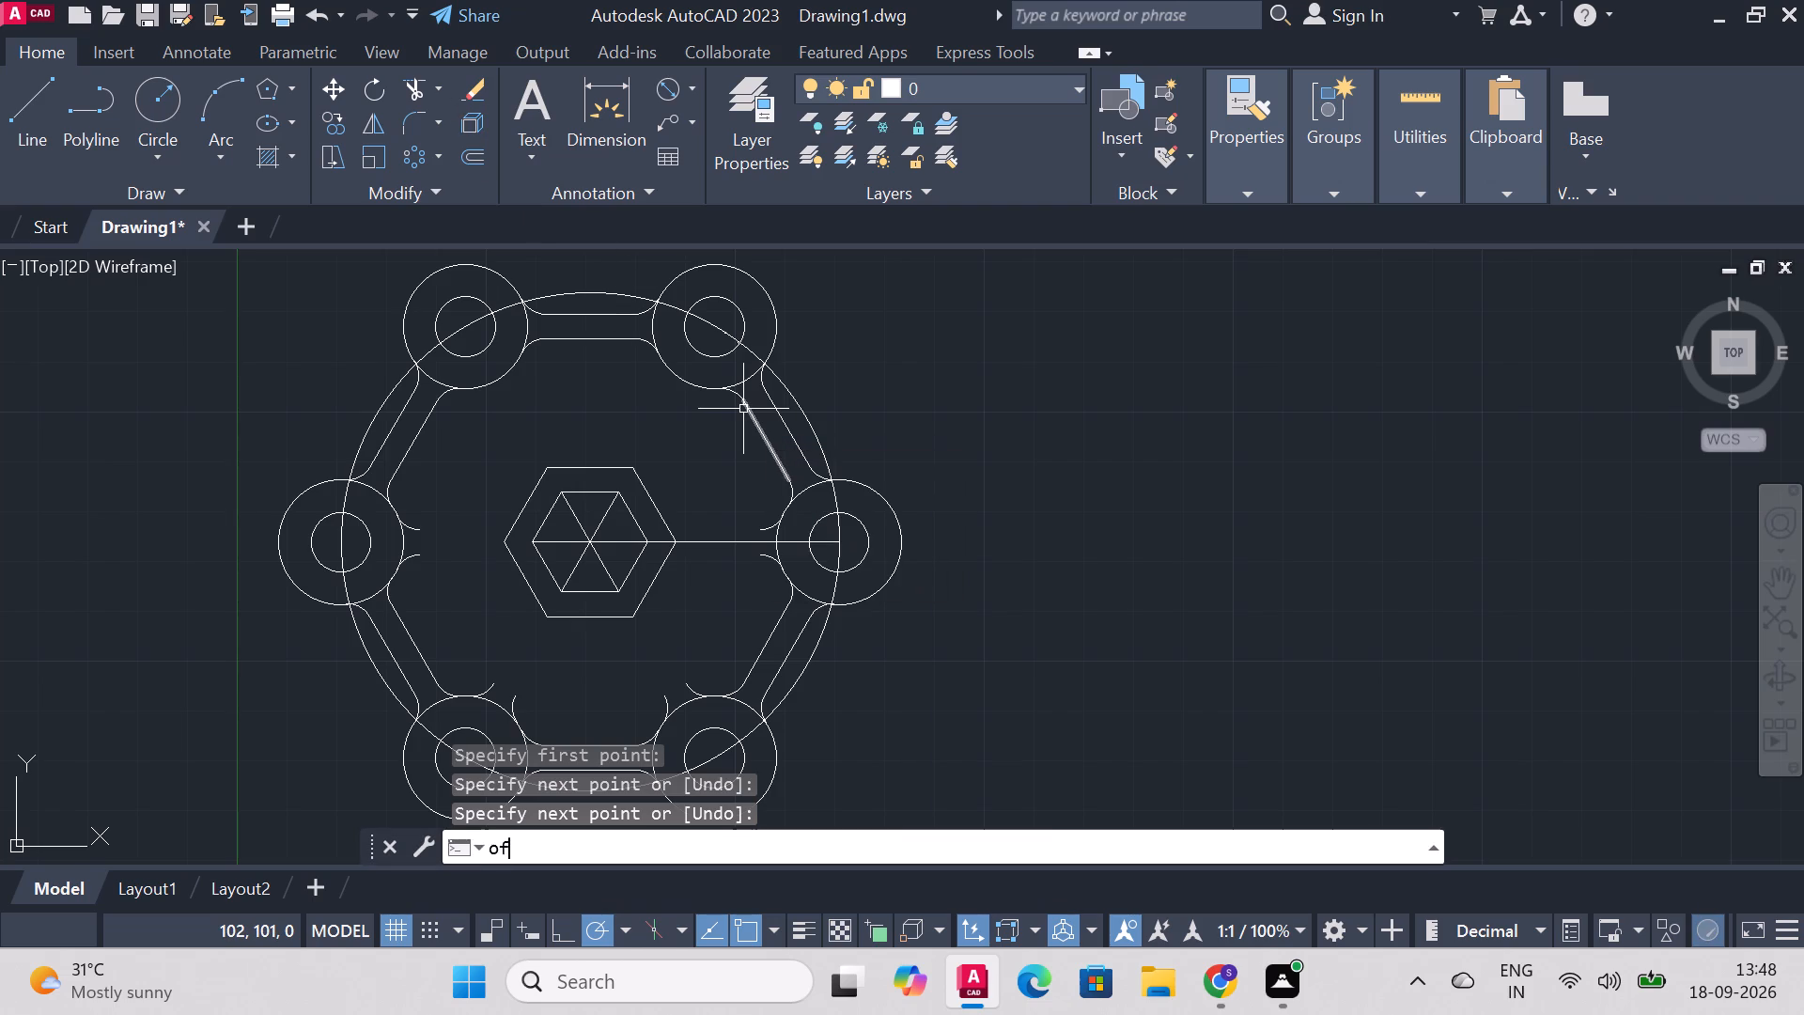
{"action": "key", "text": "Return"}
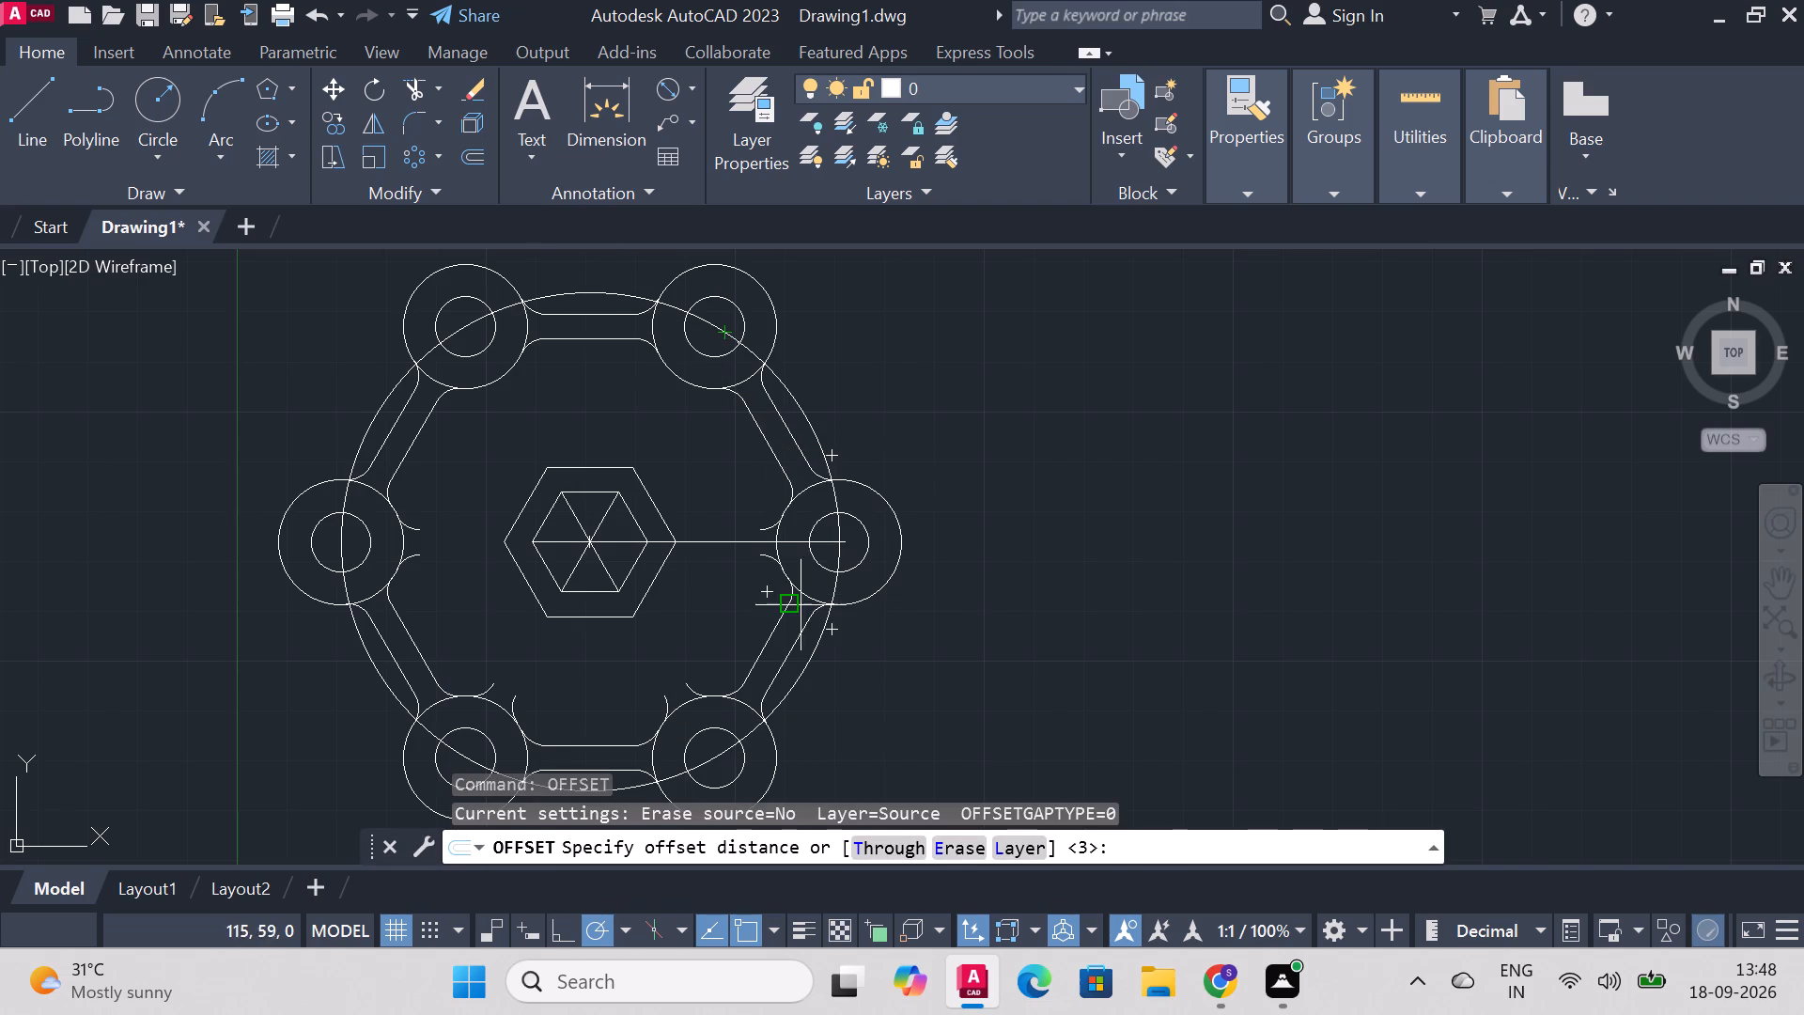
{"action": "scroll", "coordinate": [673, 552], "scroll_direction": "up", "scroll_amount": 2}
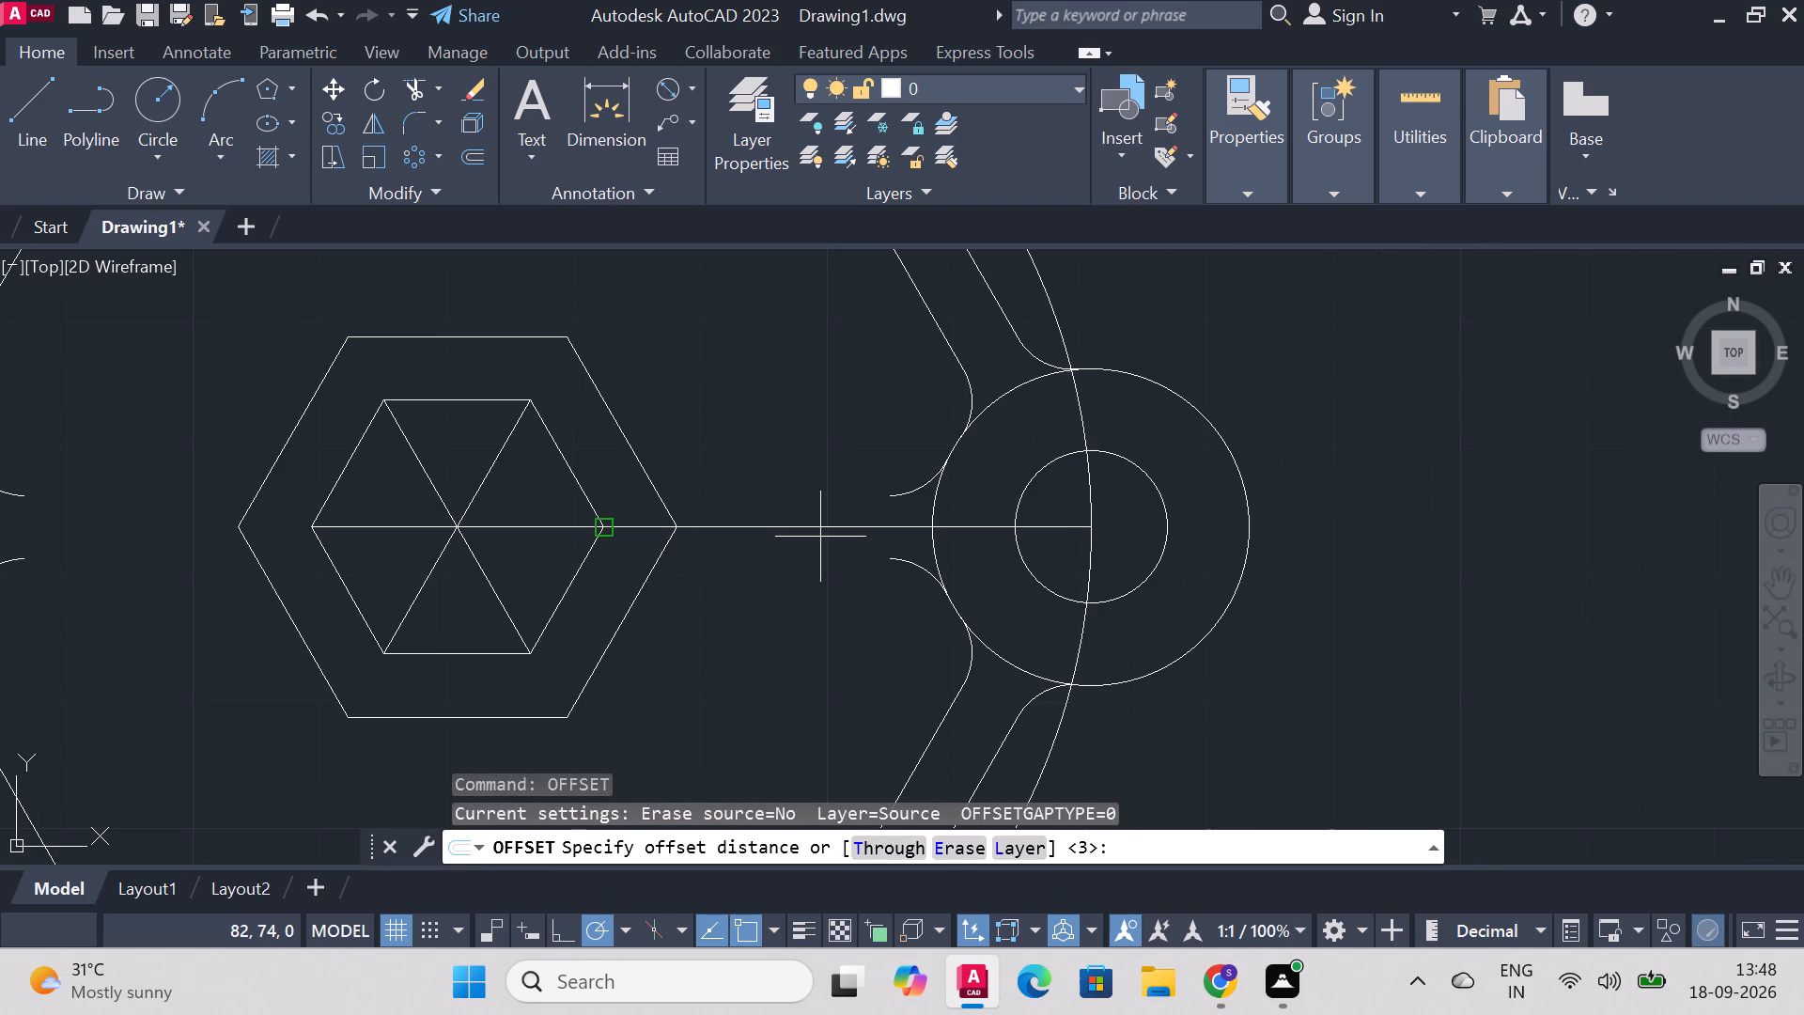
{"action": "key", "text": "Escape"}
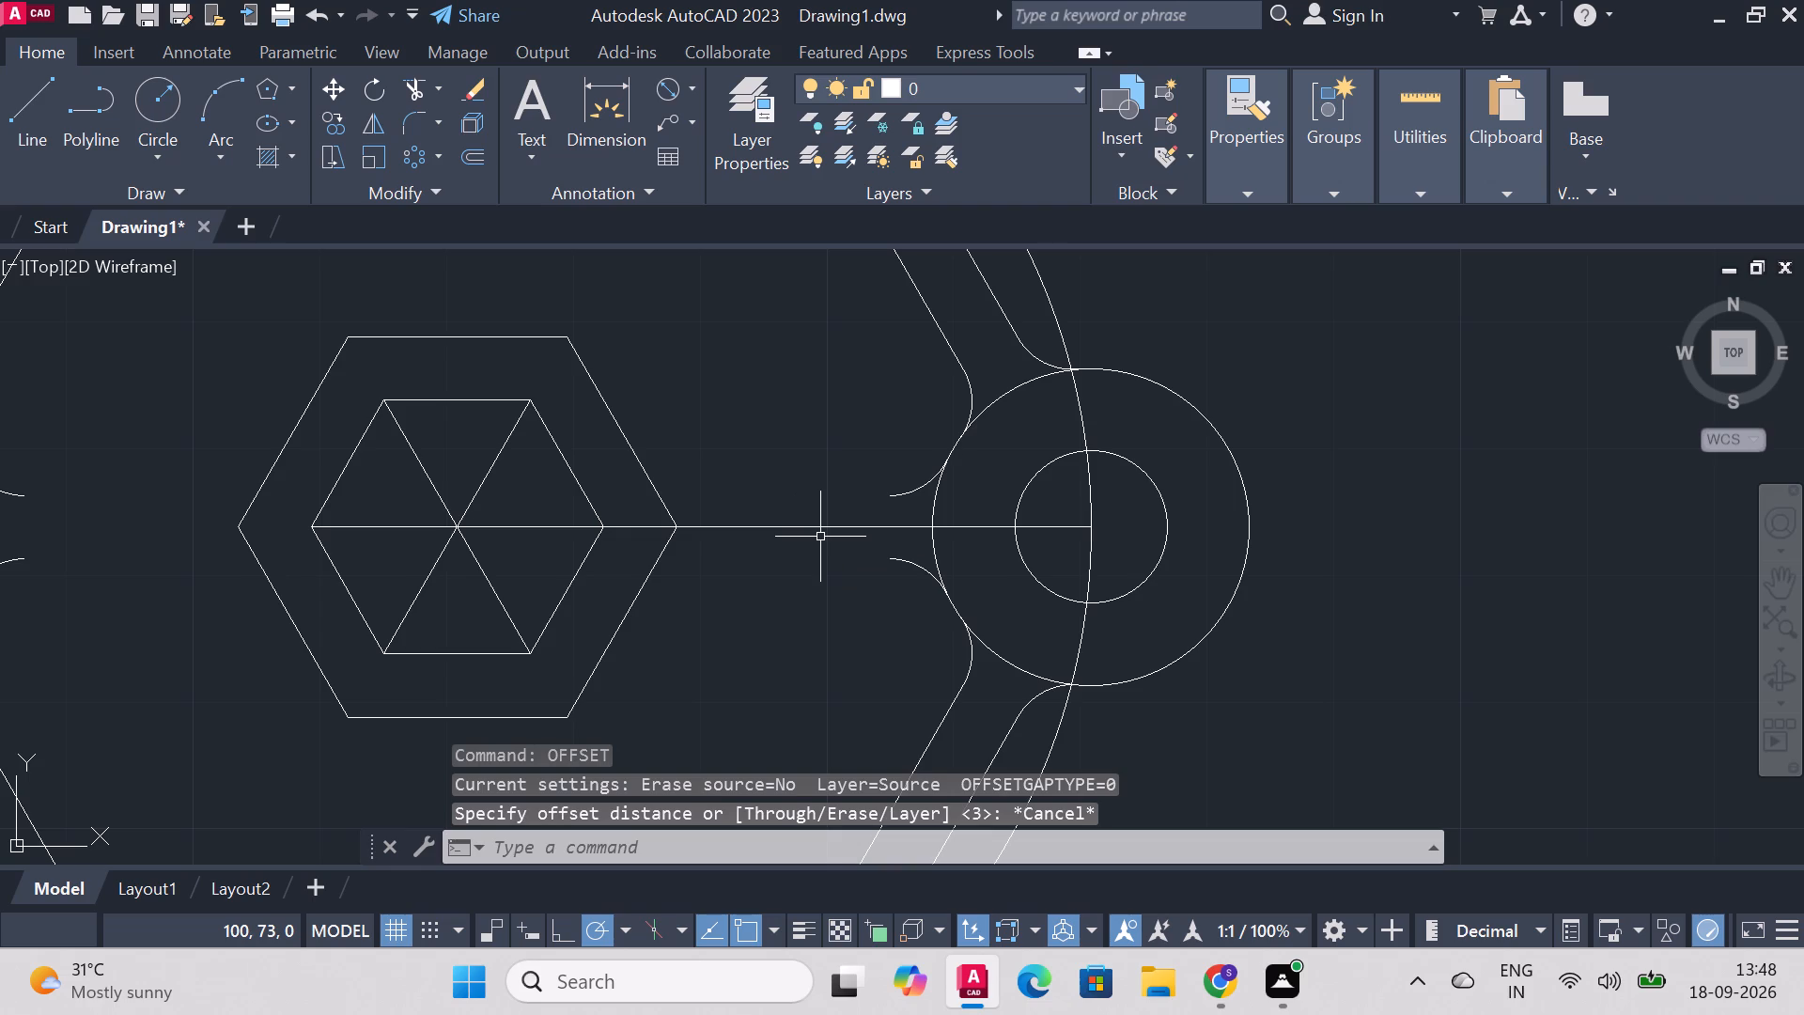
Offset the horizontal line running to the right boss by 2.5 on both its lower and upper sides.
{"action": "left_click", "coordinate": [793, 529]}
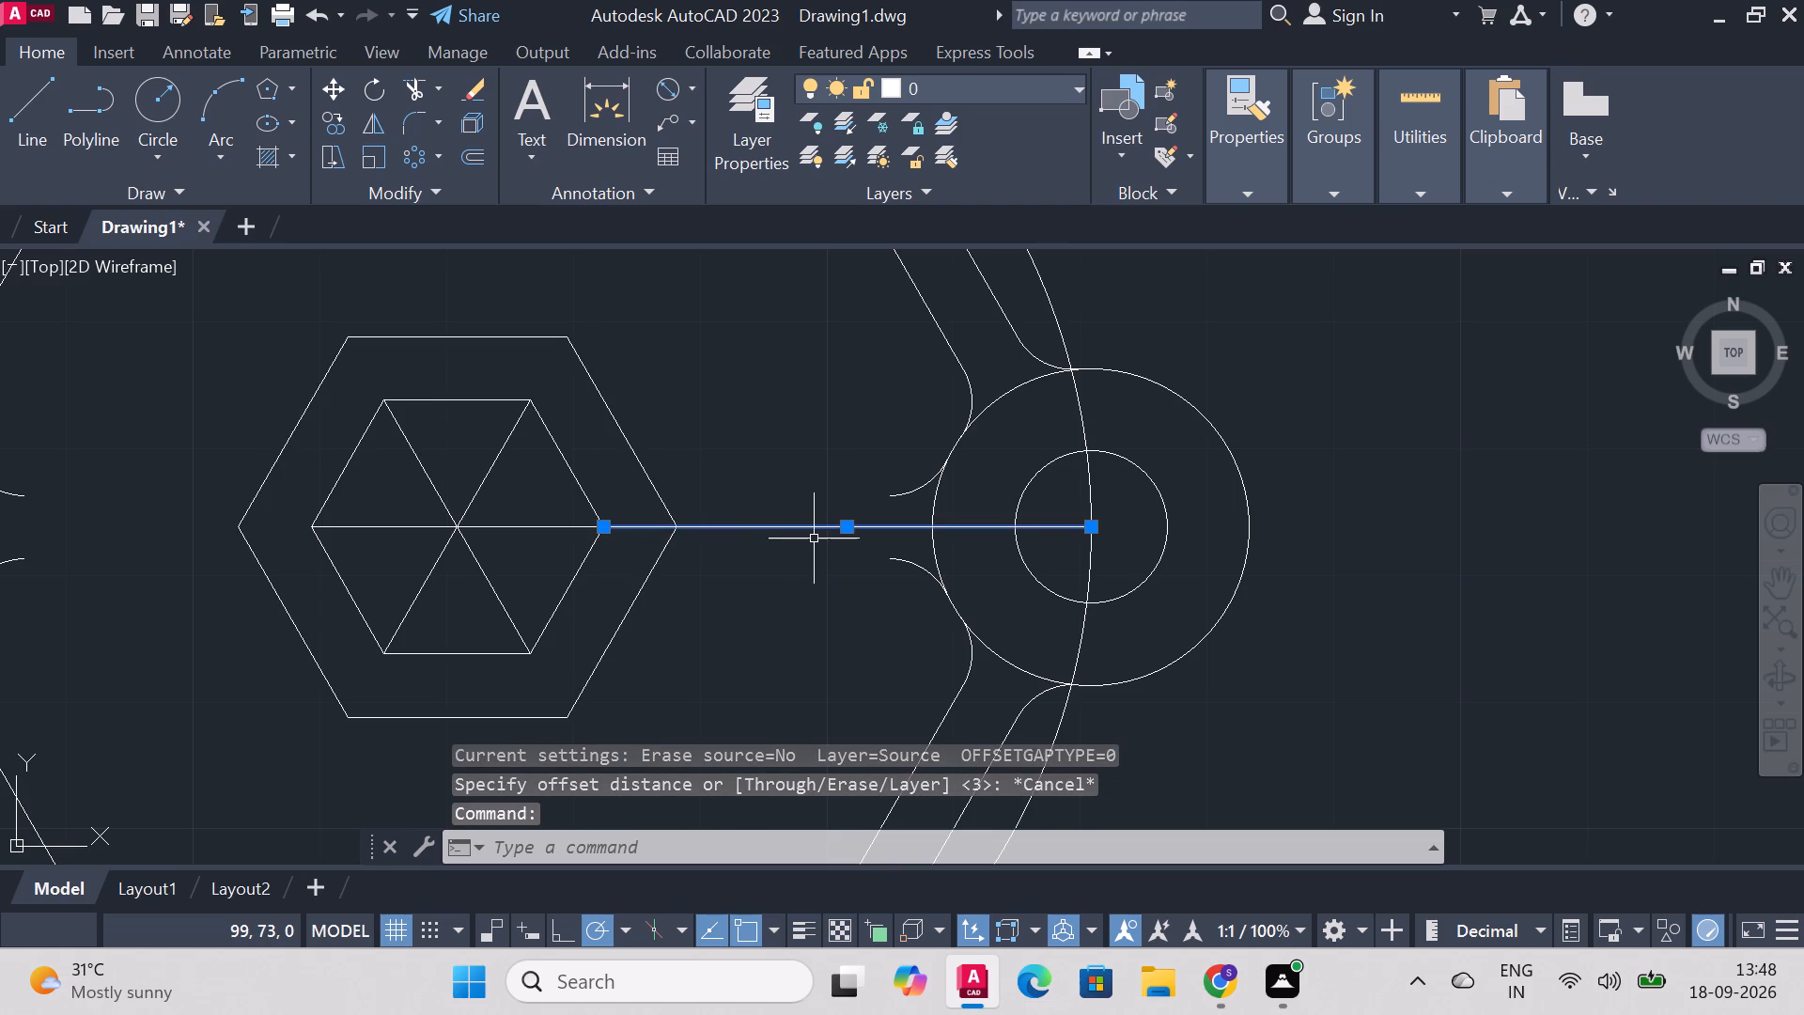
{"action": "type", "text": "of"}
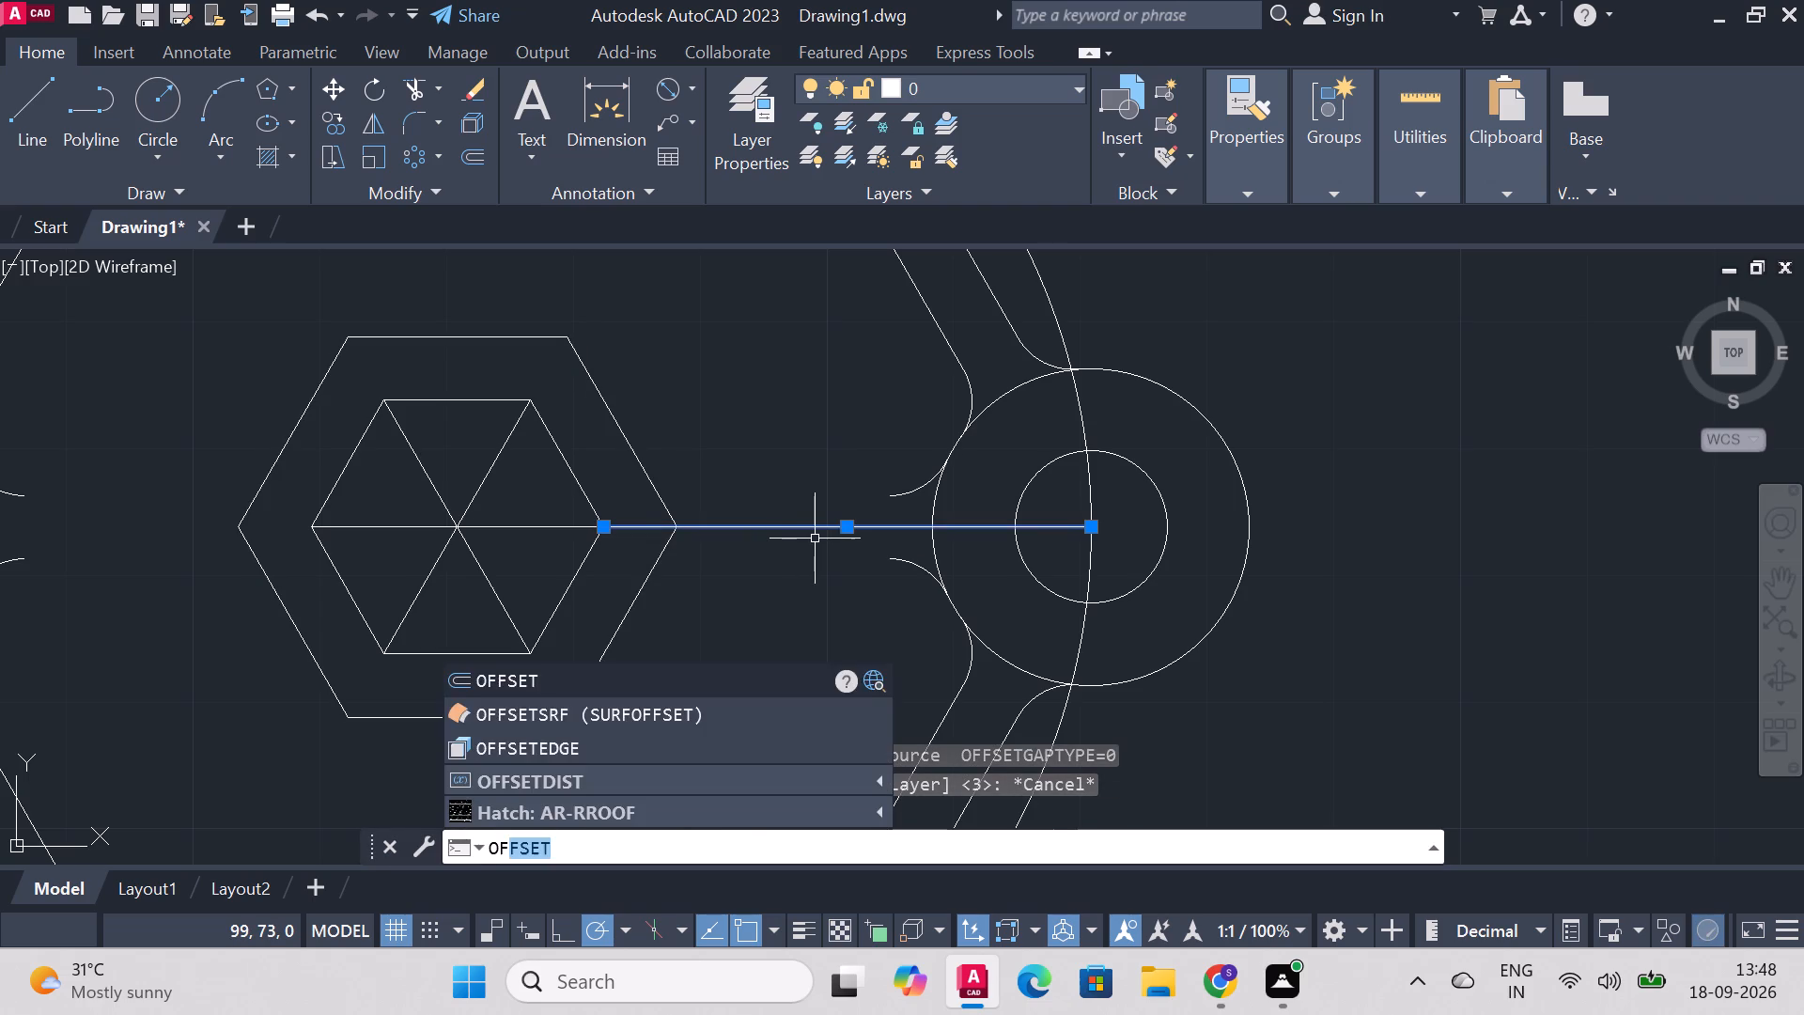
{"action": "key", "text": "Return"}
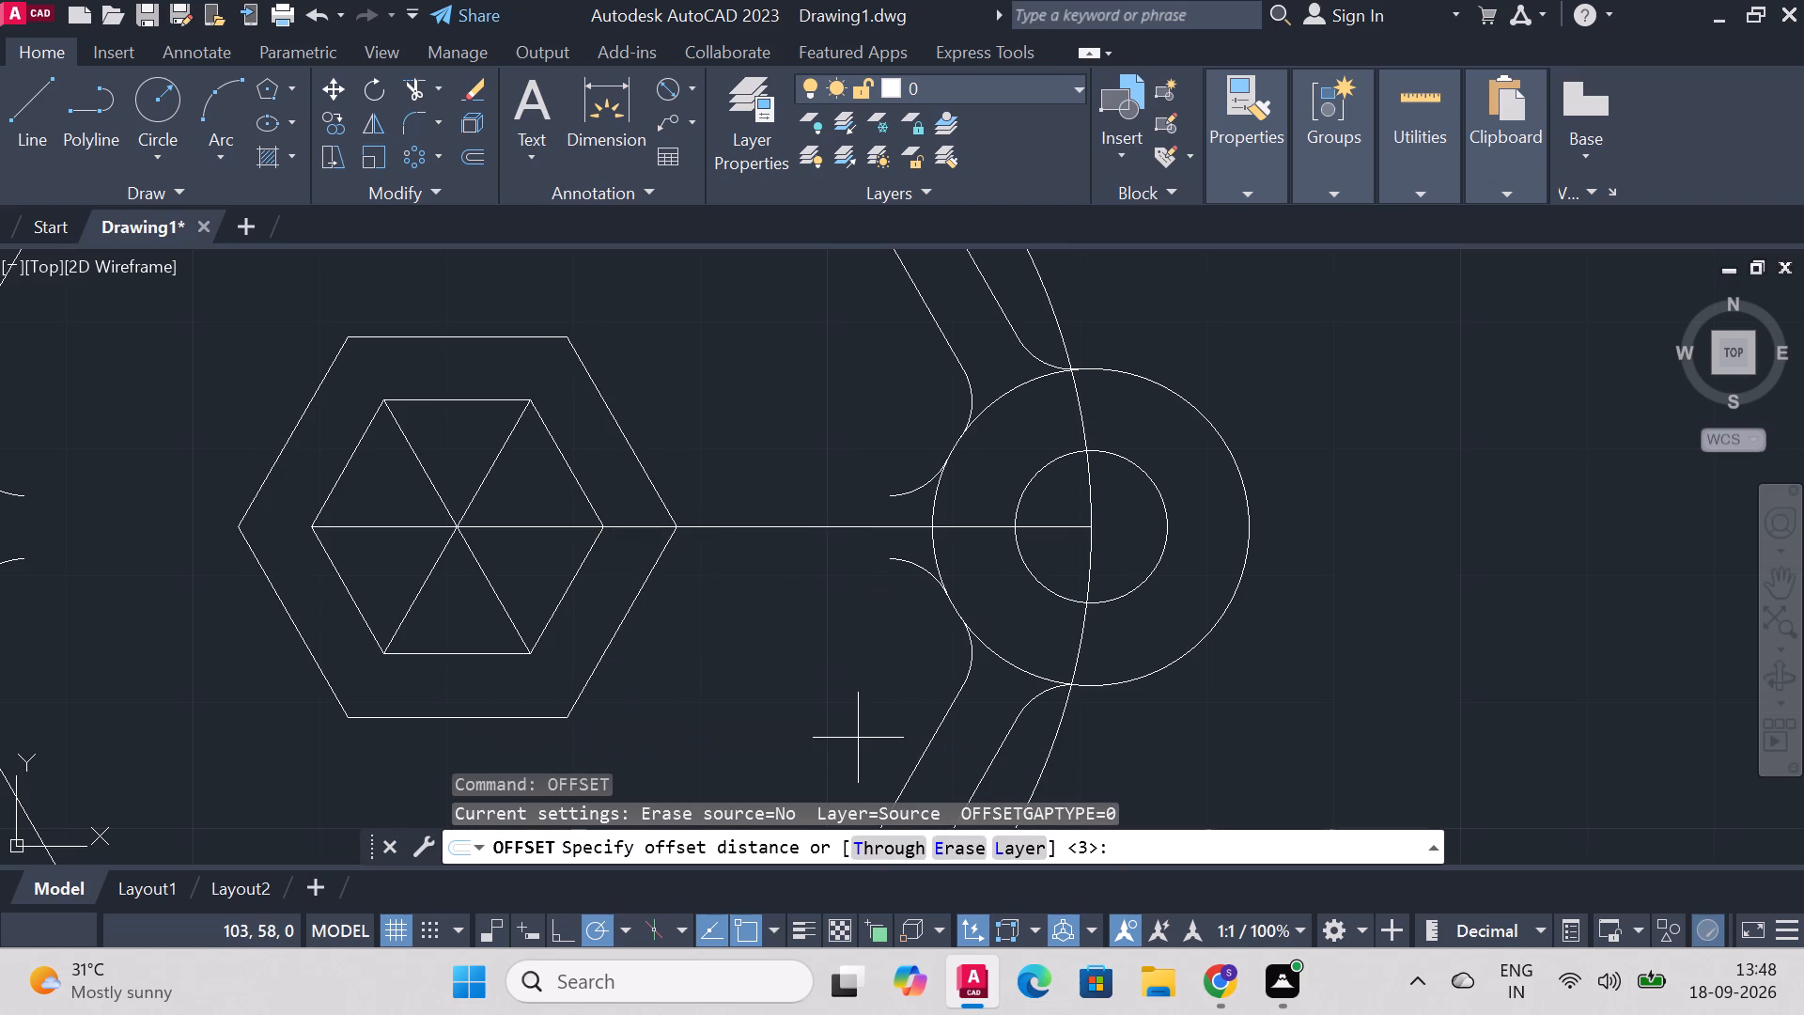
{"action": "type", "text": "2."}
{"action": "key", "text": "5"}
{"action": "key", "text": "Return"}
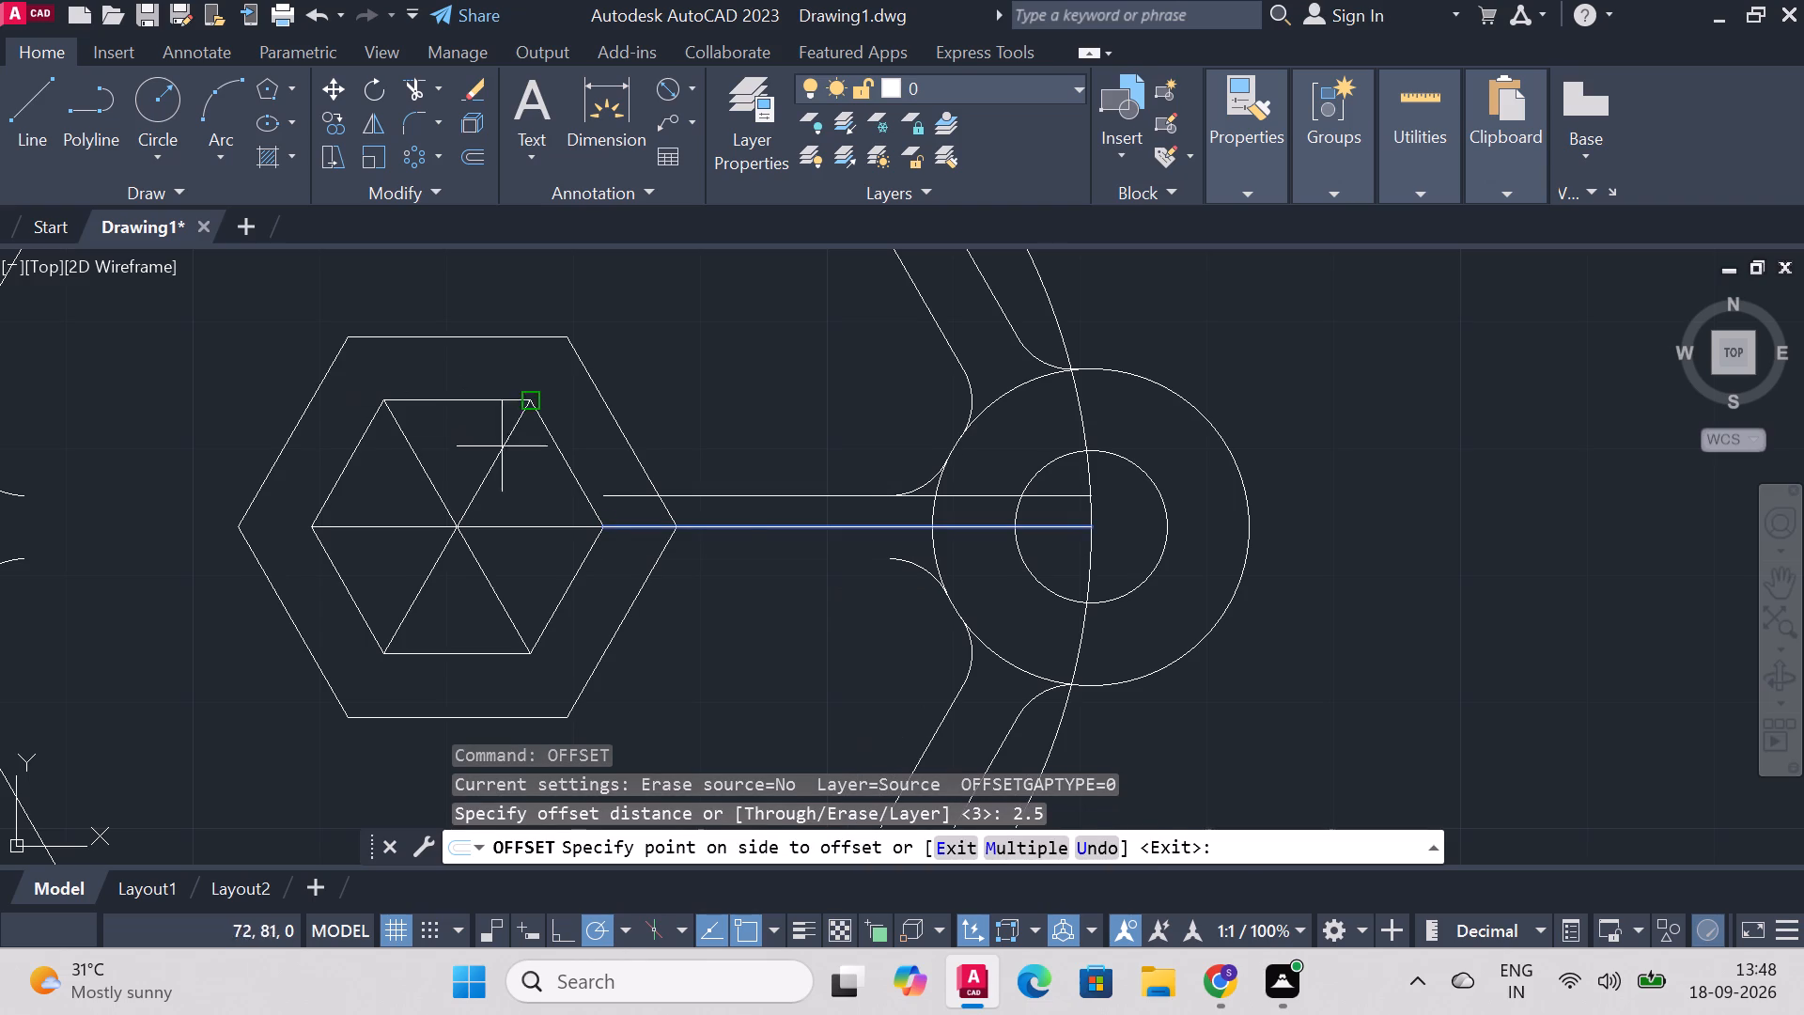
{"action": "left_click", "coordinate": [751, 567]}
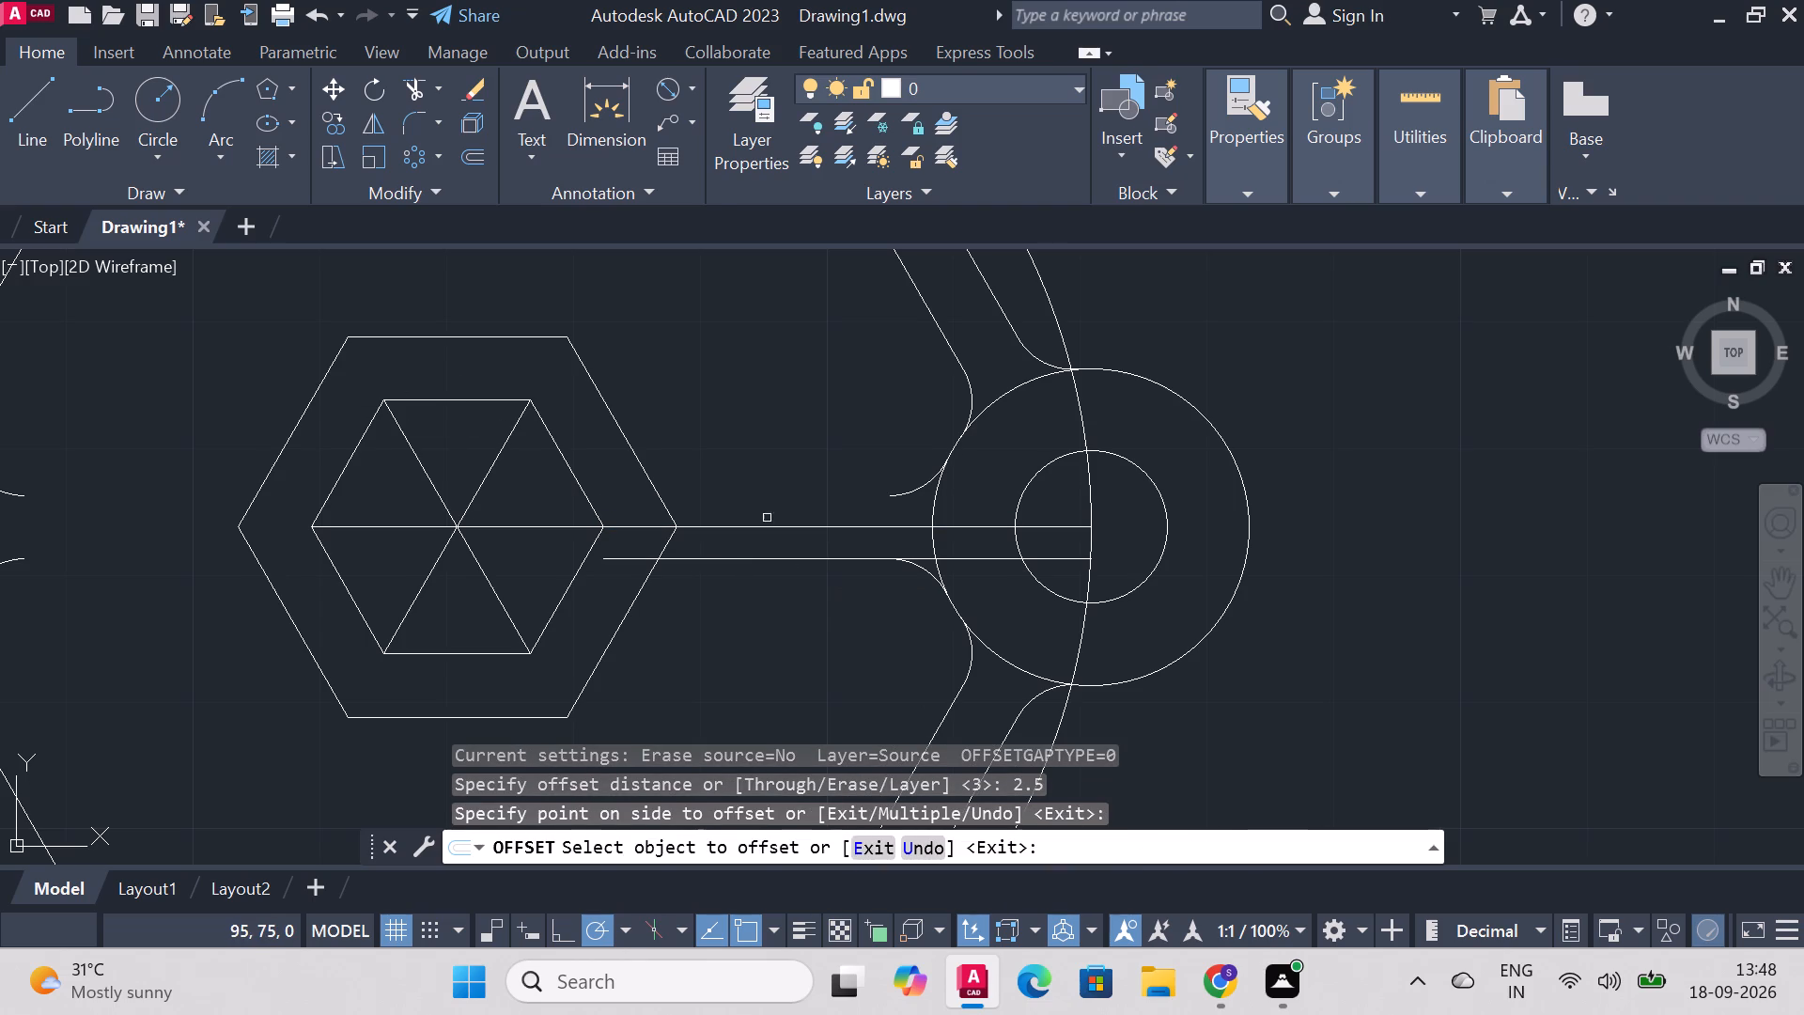
{"action": "left_click", "coordinate": [776, 524]}
{"action": "left_click", "coordinate": [773, 506]}
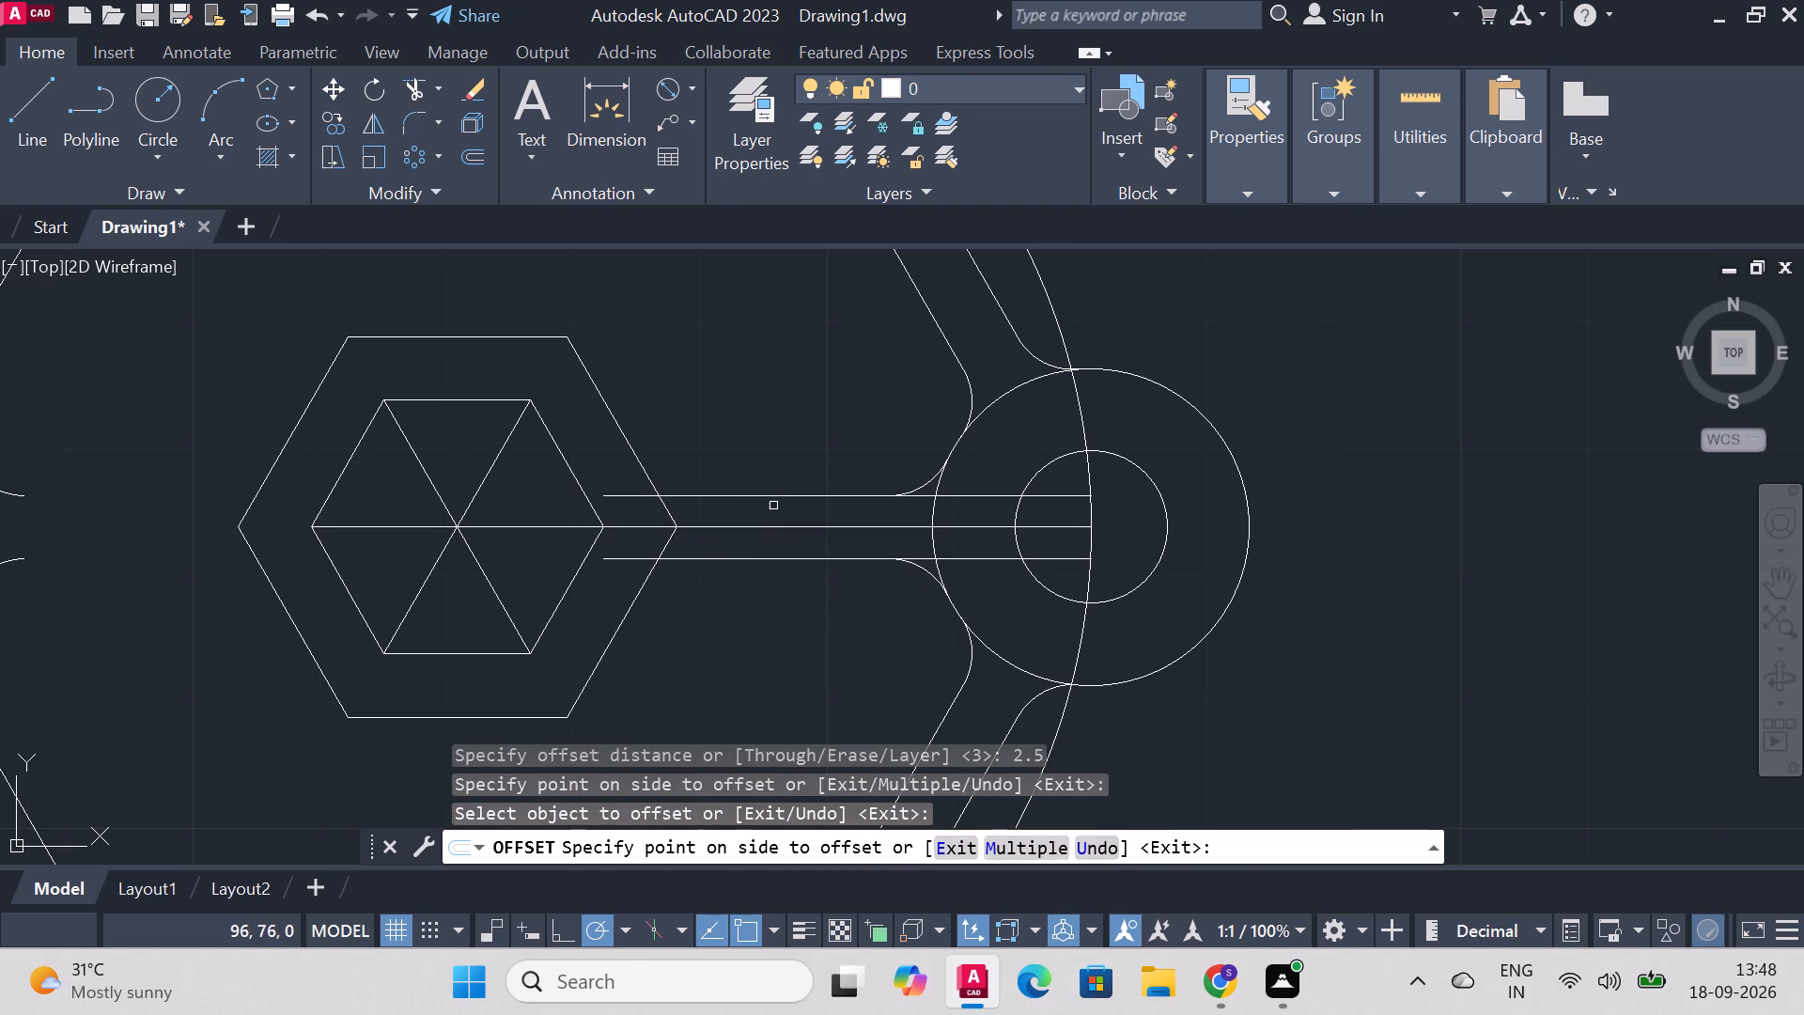
Trim the inner ends of the three horizontal spoke lines lying inside the outer central hexagon.
{"action": "type", "text": "tr"}
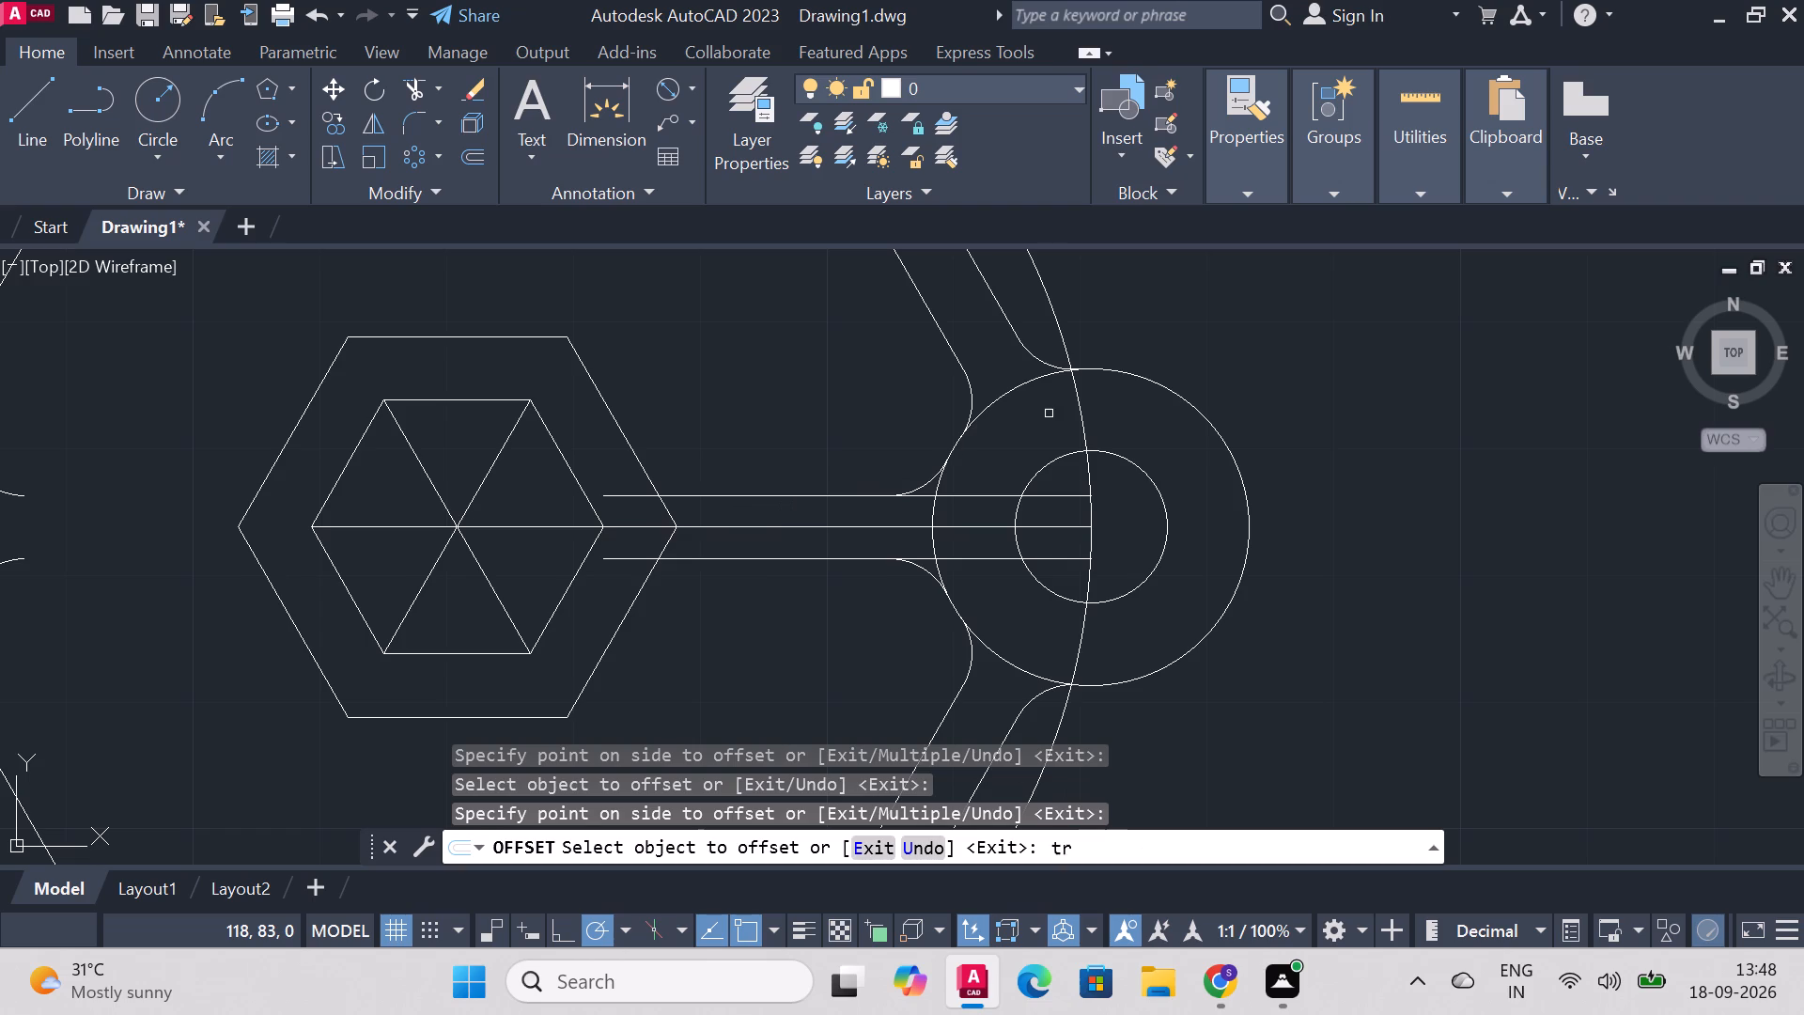
{"action": "key", "text": "Escape"}
{"action": "key", "text": "Escape"}
{"action": "type", "text": "trim"}
{"action": "key", "text": "Return"}
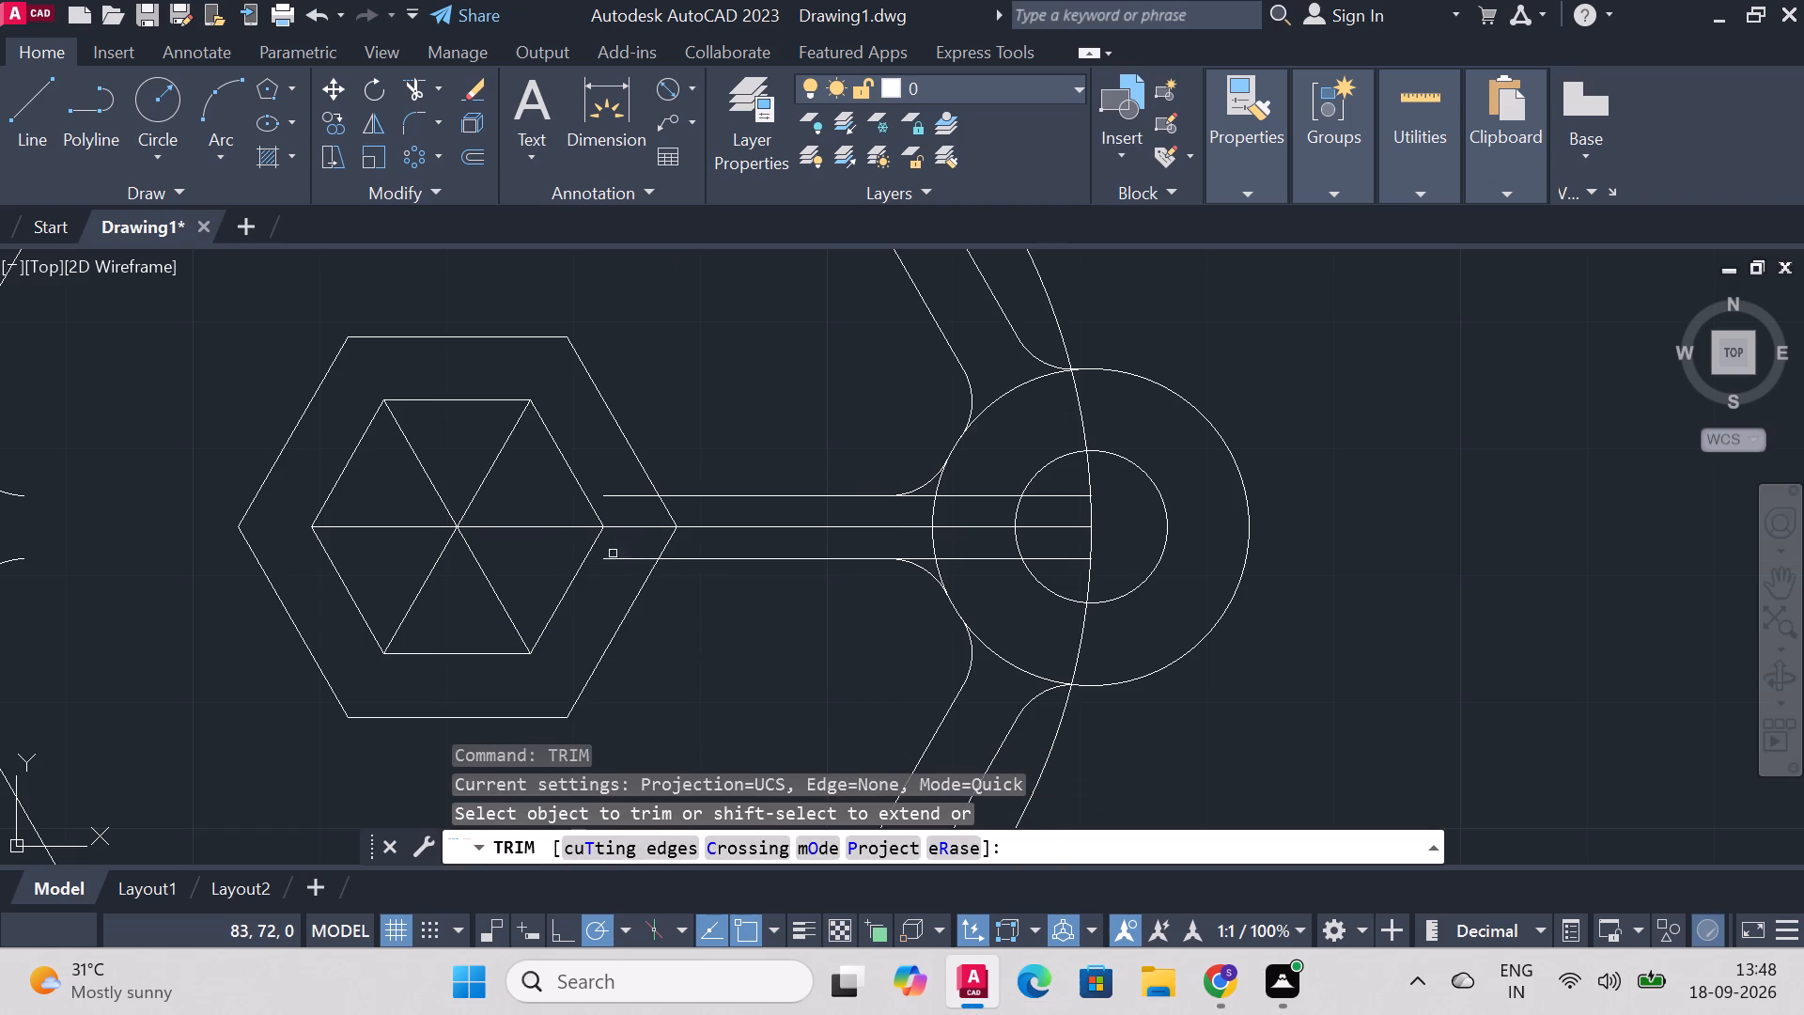
{"action": "left_click", "coordinate": [620, 559]}
{"action": "left_click", "coordinate": [622, 528]}
{"action": "left_click", "coordinate": [623, 501]}
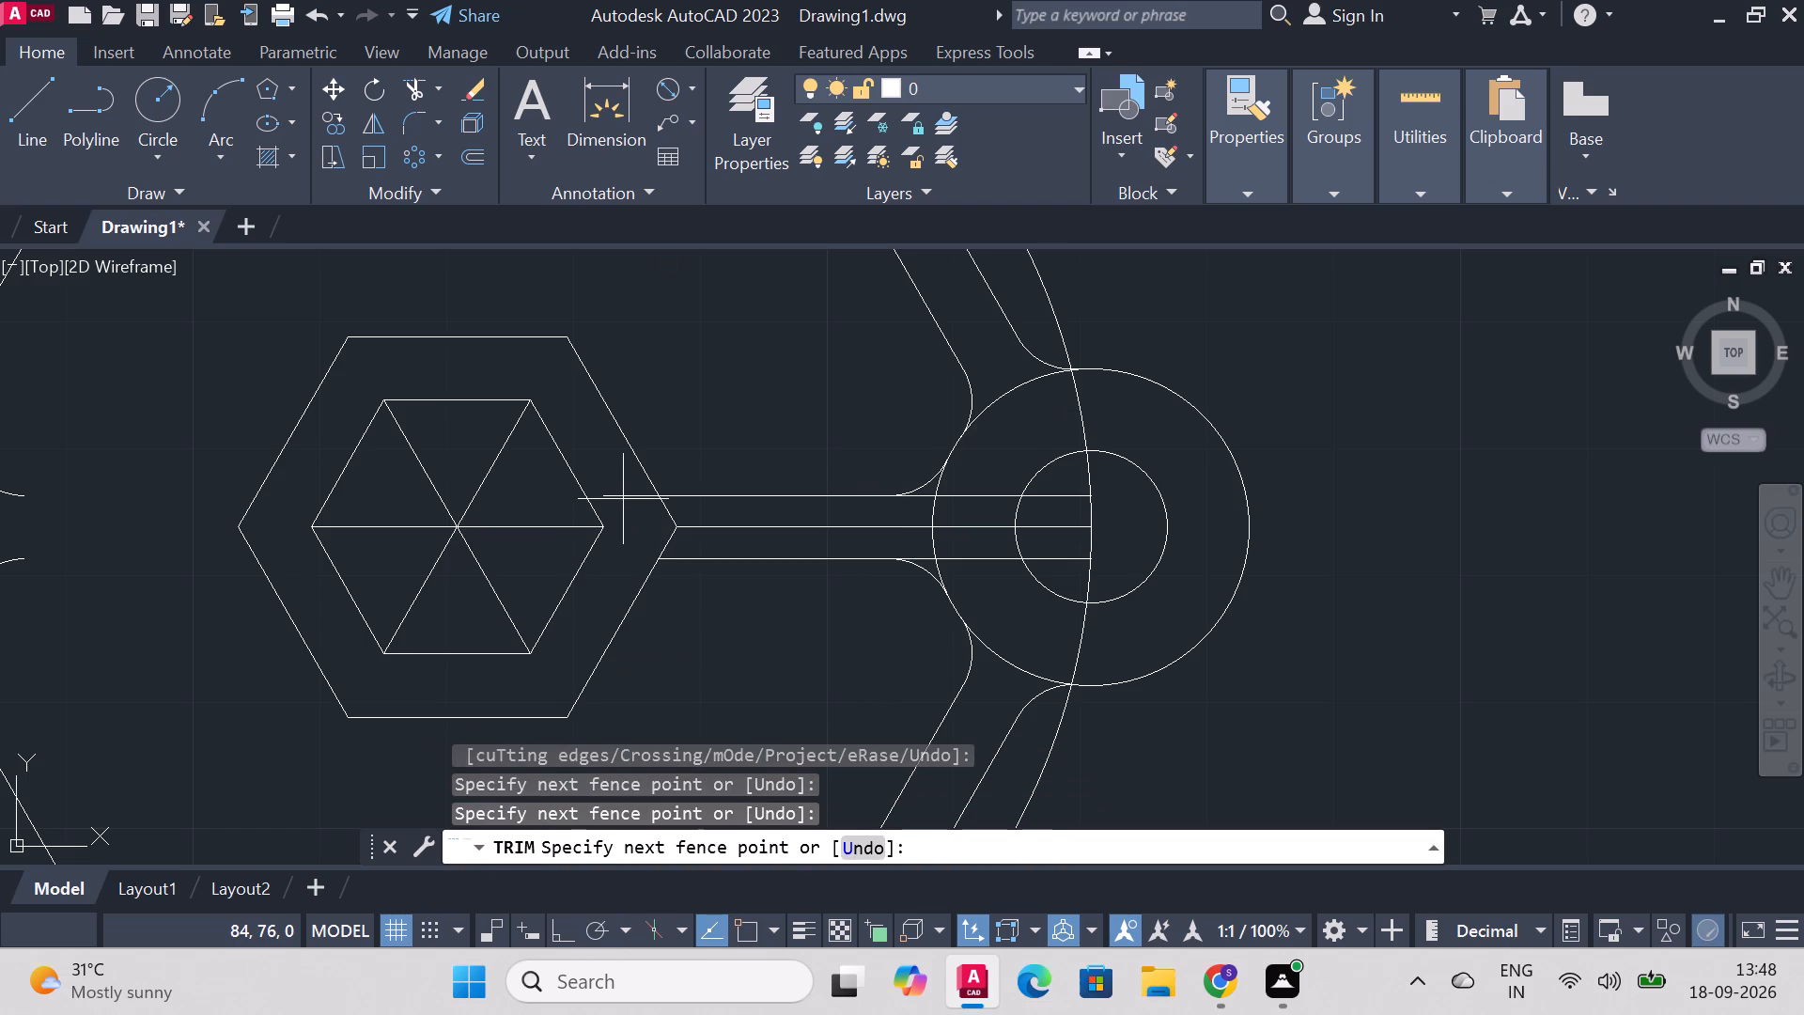
{"action": "left_click", "coordinate": [623, 491]}
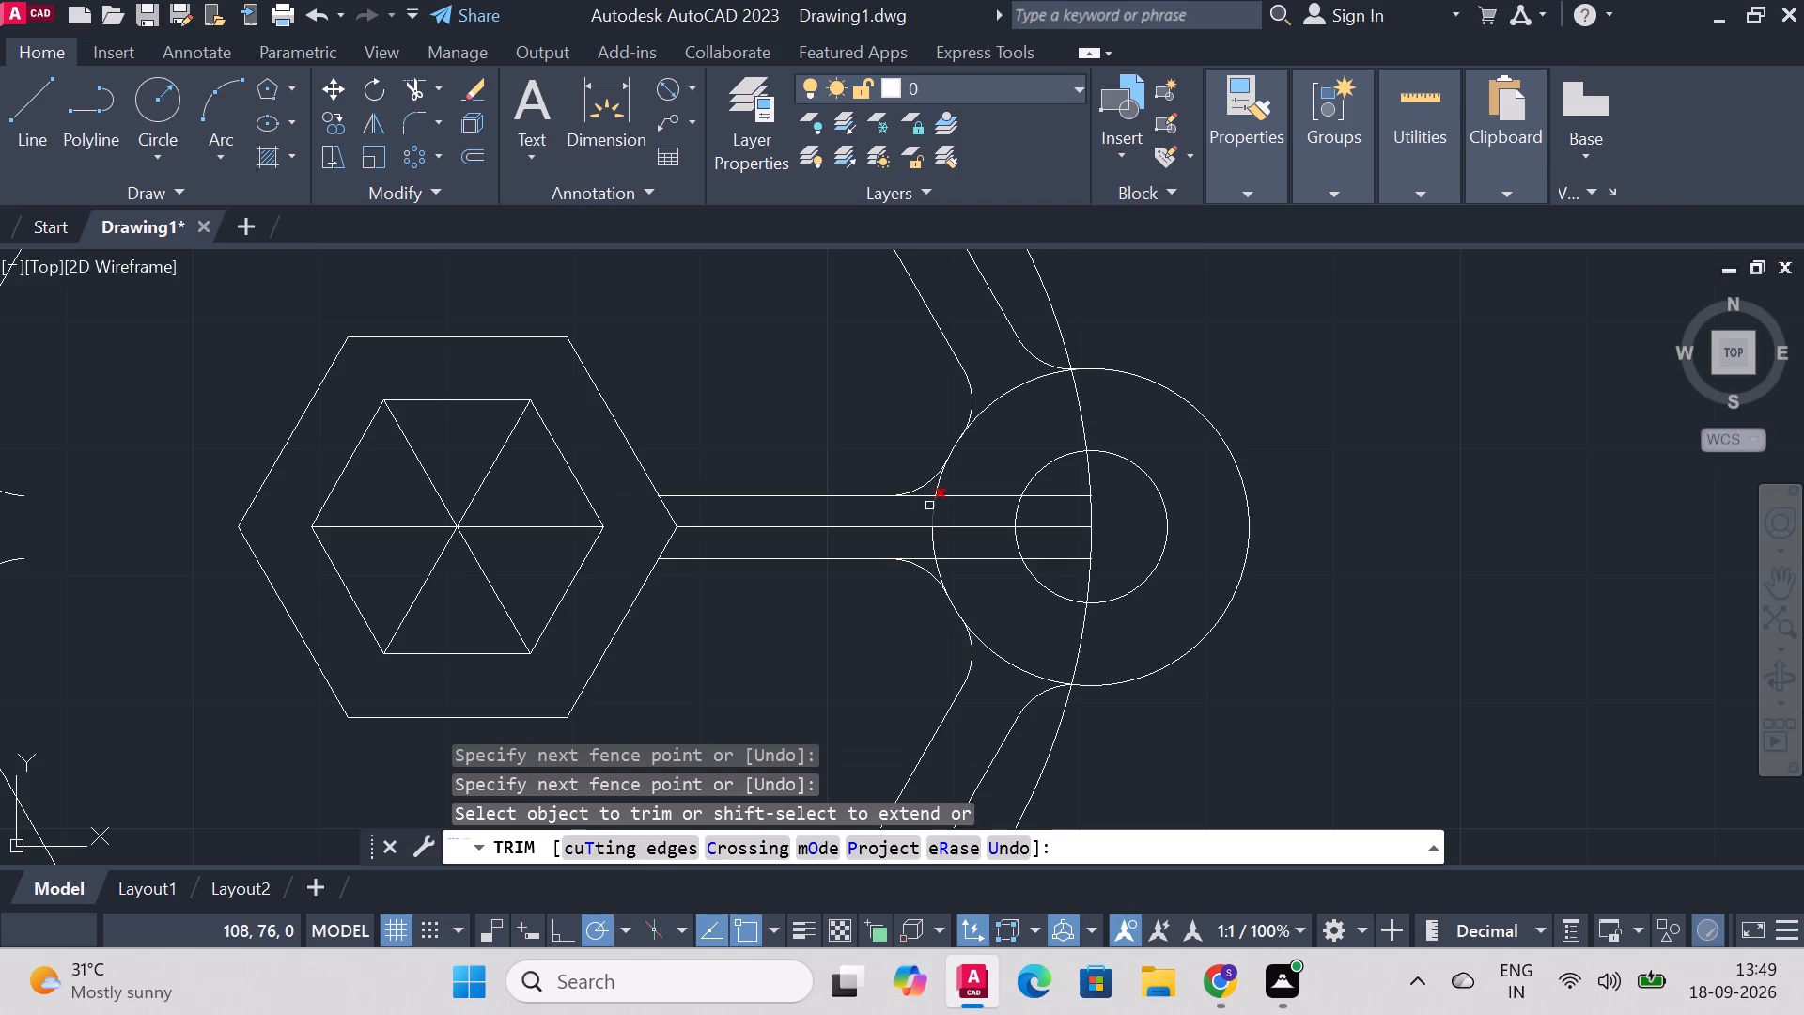
Trim away the spoke's middle line and the parts of both offset lines that extend past the fillets into the right boss.
{"action": "left_click", "coordinate": [923, 496]}
{"action": "left_click", "coordinate": [921, 531]}
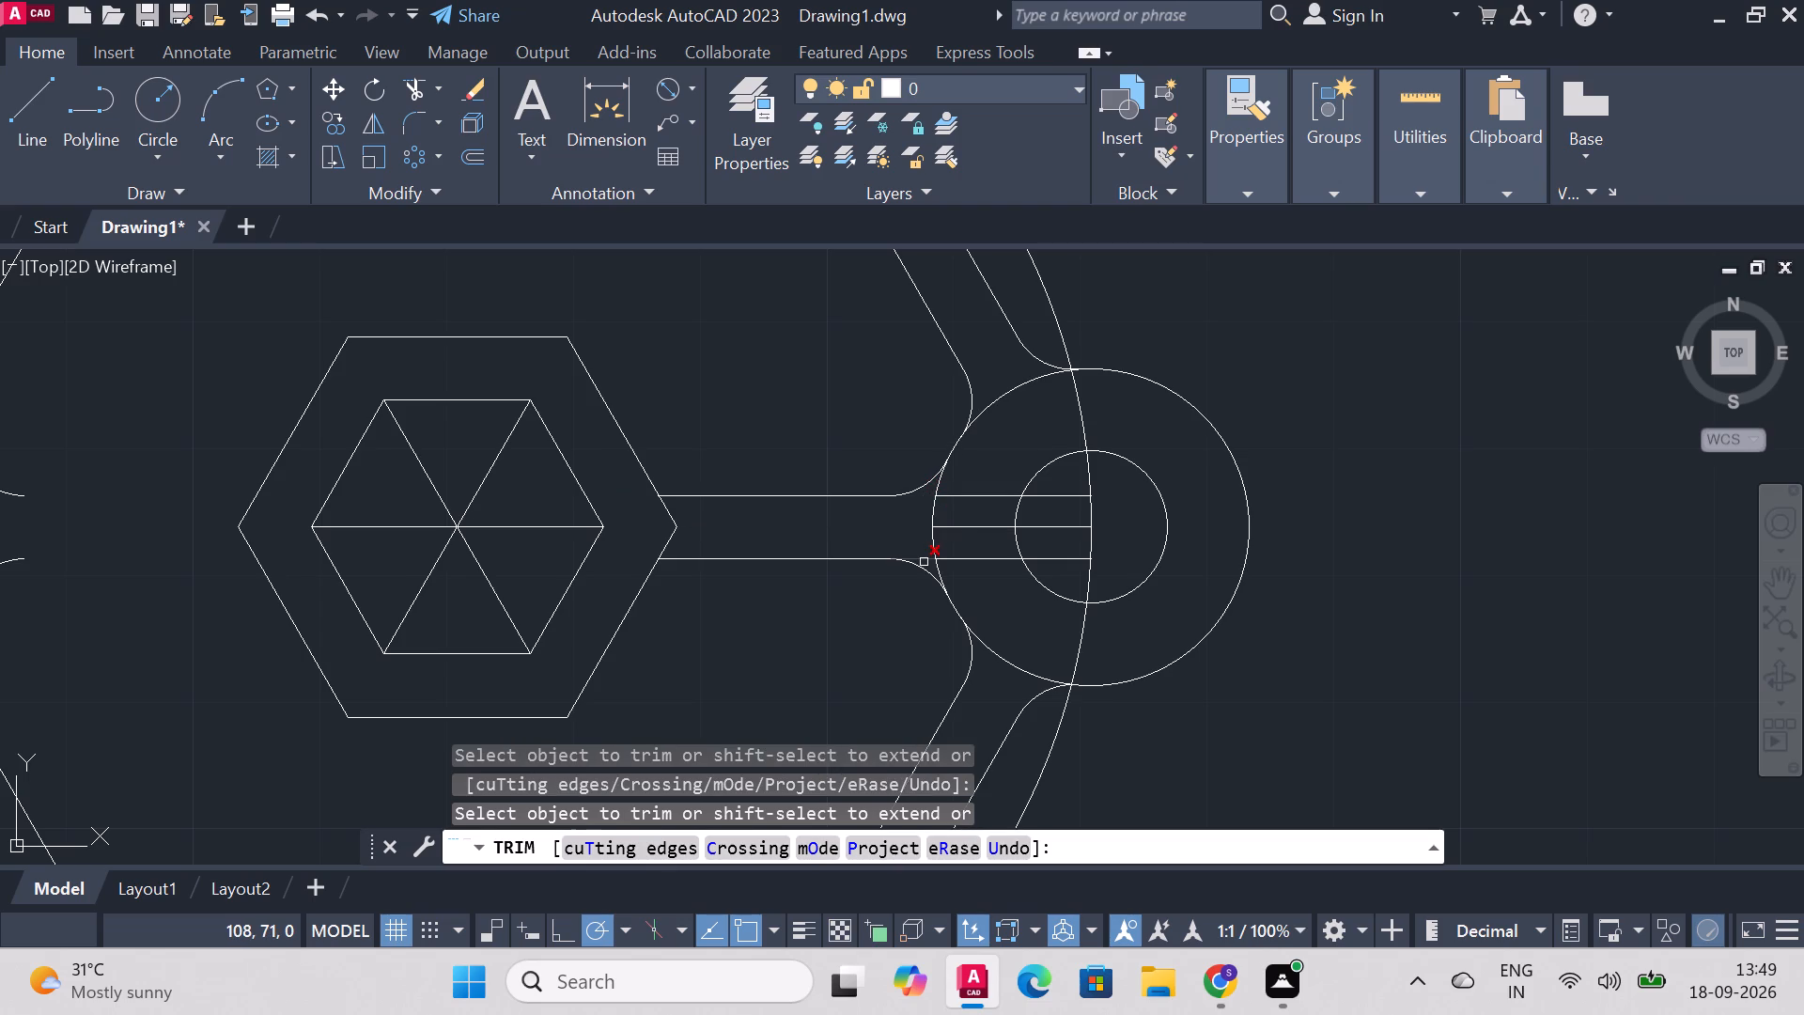
{"action": "left_click", "coordinate": [924, 562]}
{"action": "left_click", "coordinate": [974, 555]}
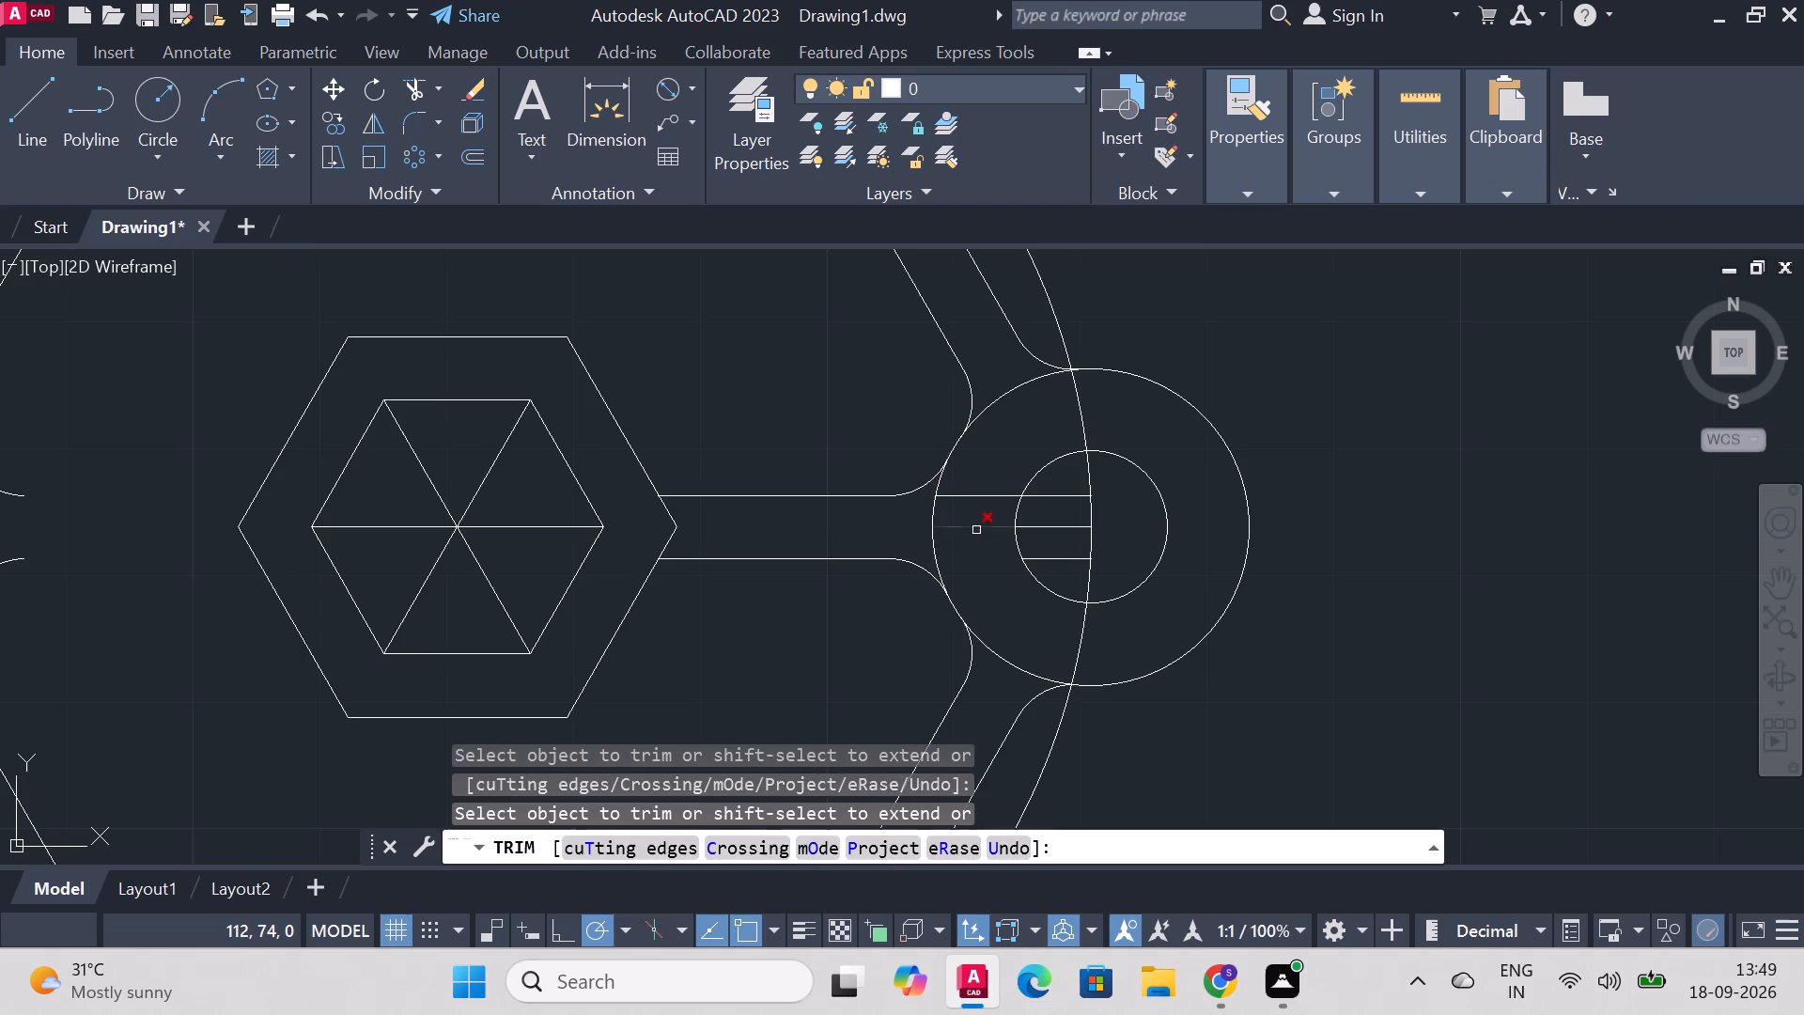
{"action": "left_click", "coordinate": [976, 530]}
{"action": "left_click", "coordinate": [970, 501]}
{"action": "left_click", "coordinate": [972, 494]}
{"action": "left_click", "coordinate": [1067, 492]}
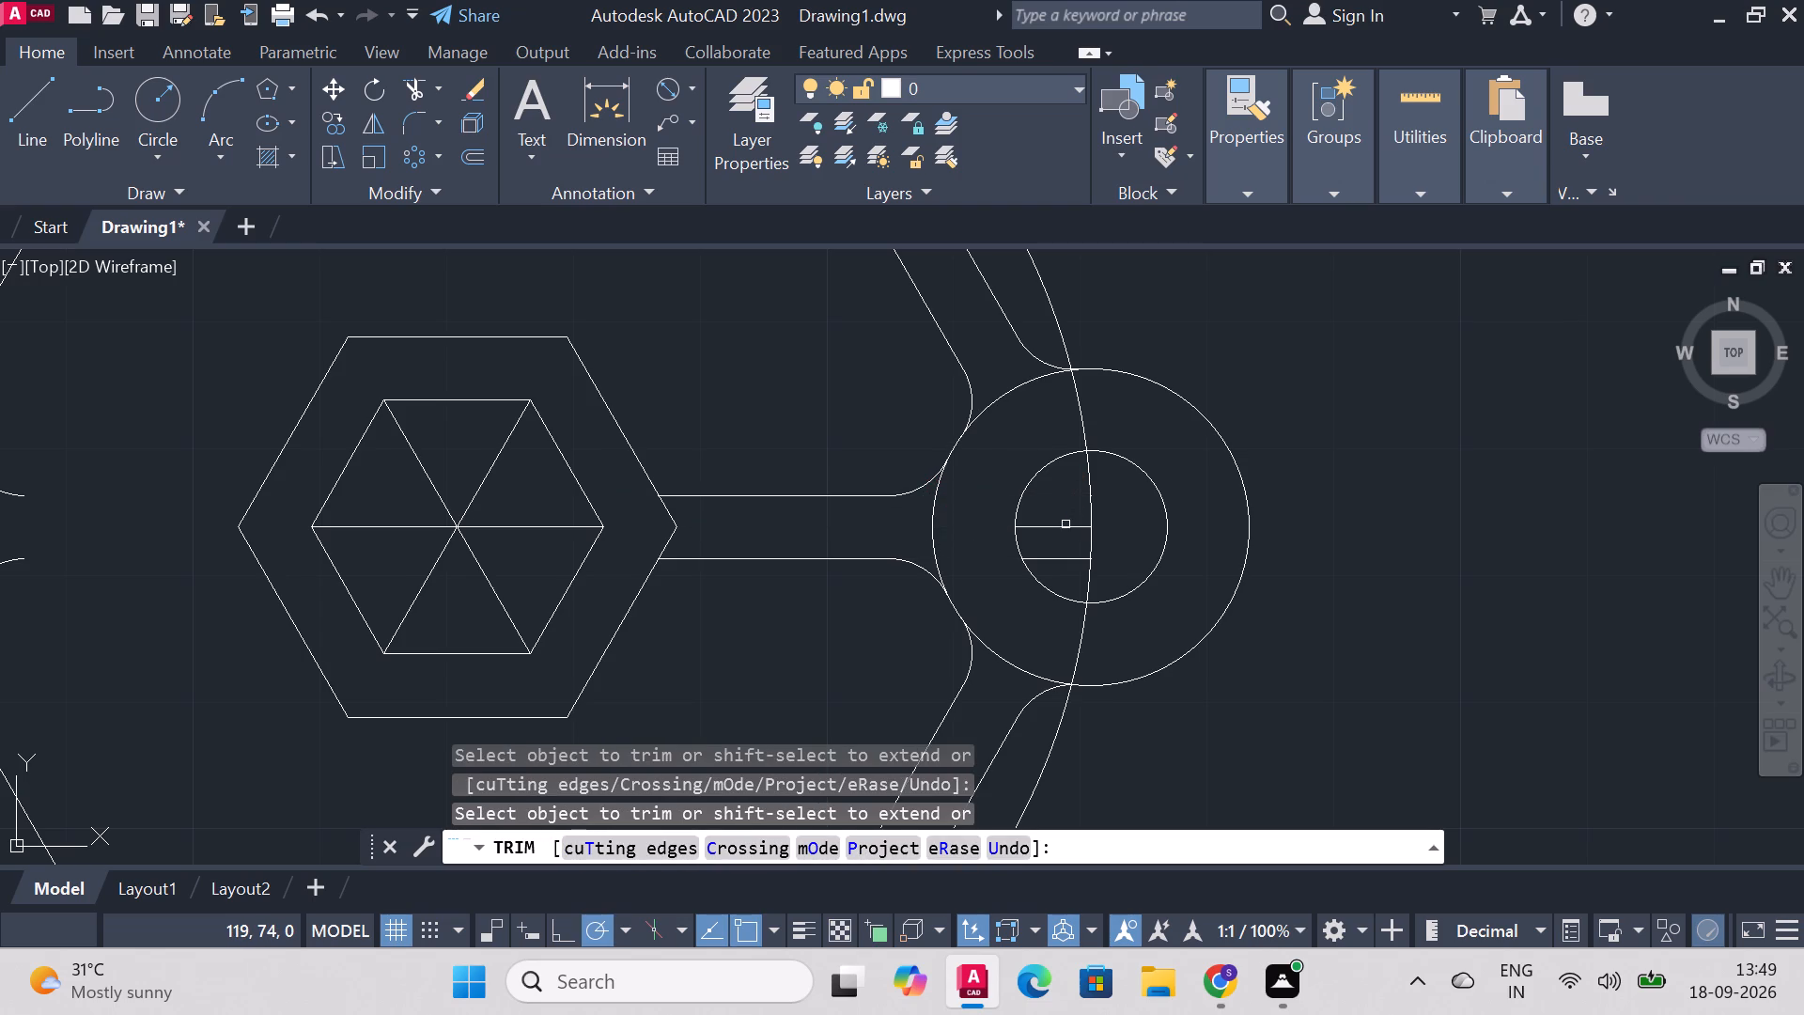
{"action": "left_click", "coordinate": [1065, 524]}
{"action": "left_click", "coordinate": [1054, 558]}
{"action": "right_click", "coordinate": [1408, 507]}
{"action": "left_click", "coordinate": [1472, 523]}
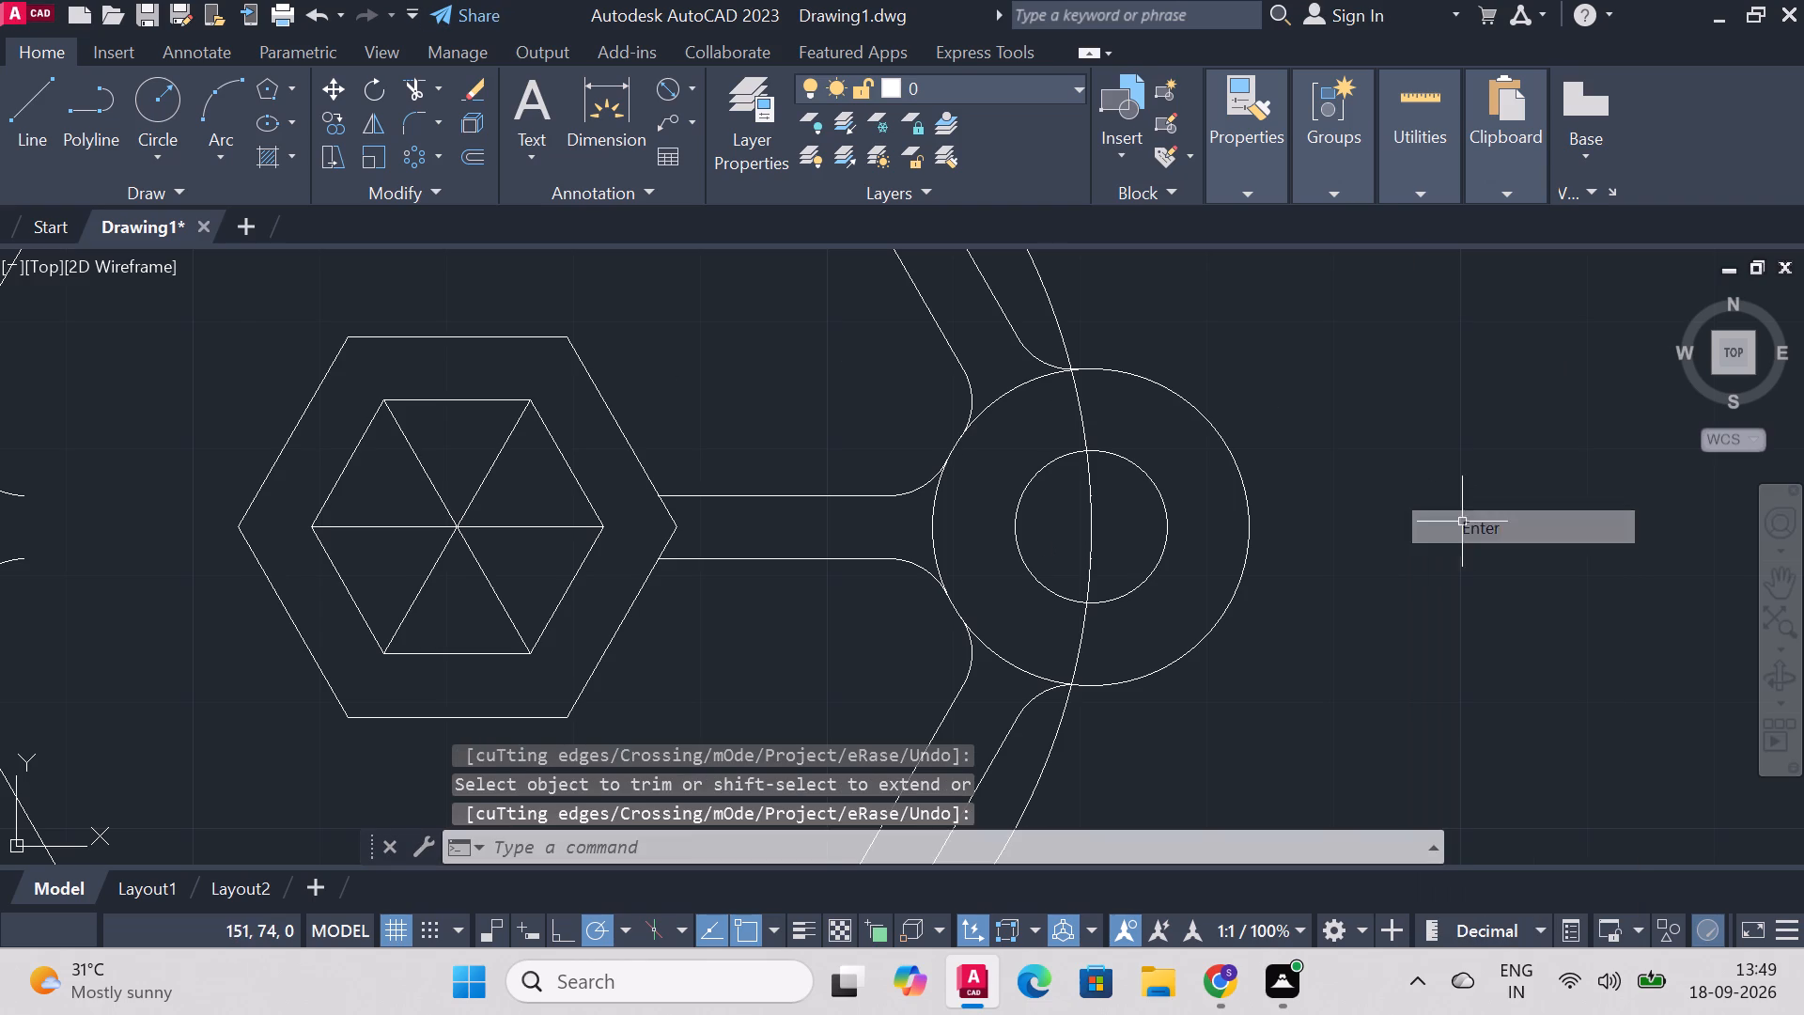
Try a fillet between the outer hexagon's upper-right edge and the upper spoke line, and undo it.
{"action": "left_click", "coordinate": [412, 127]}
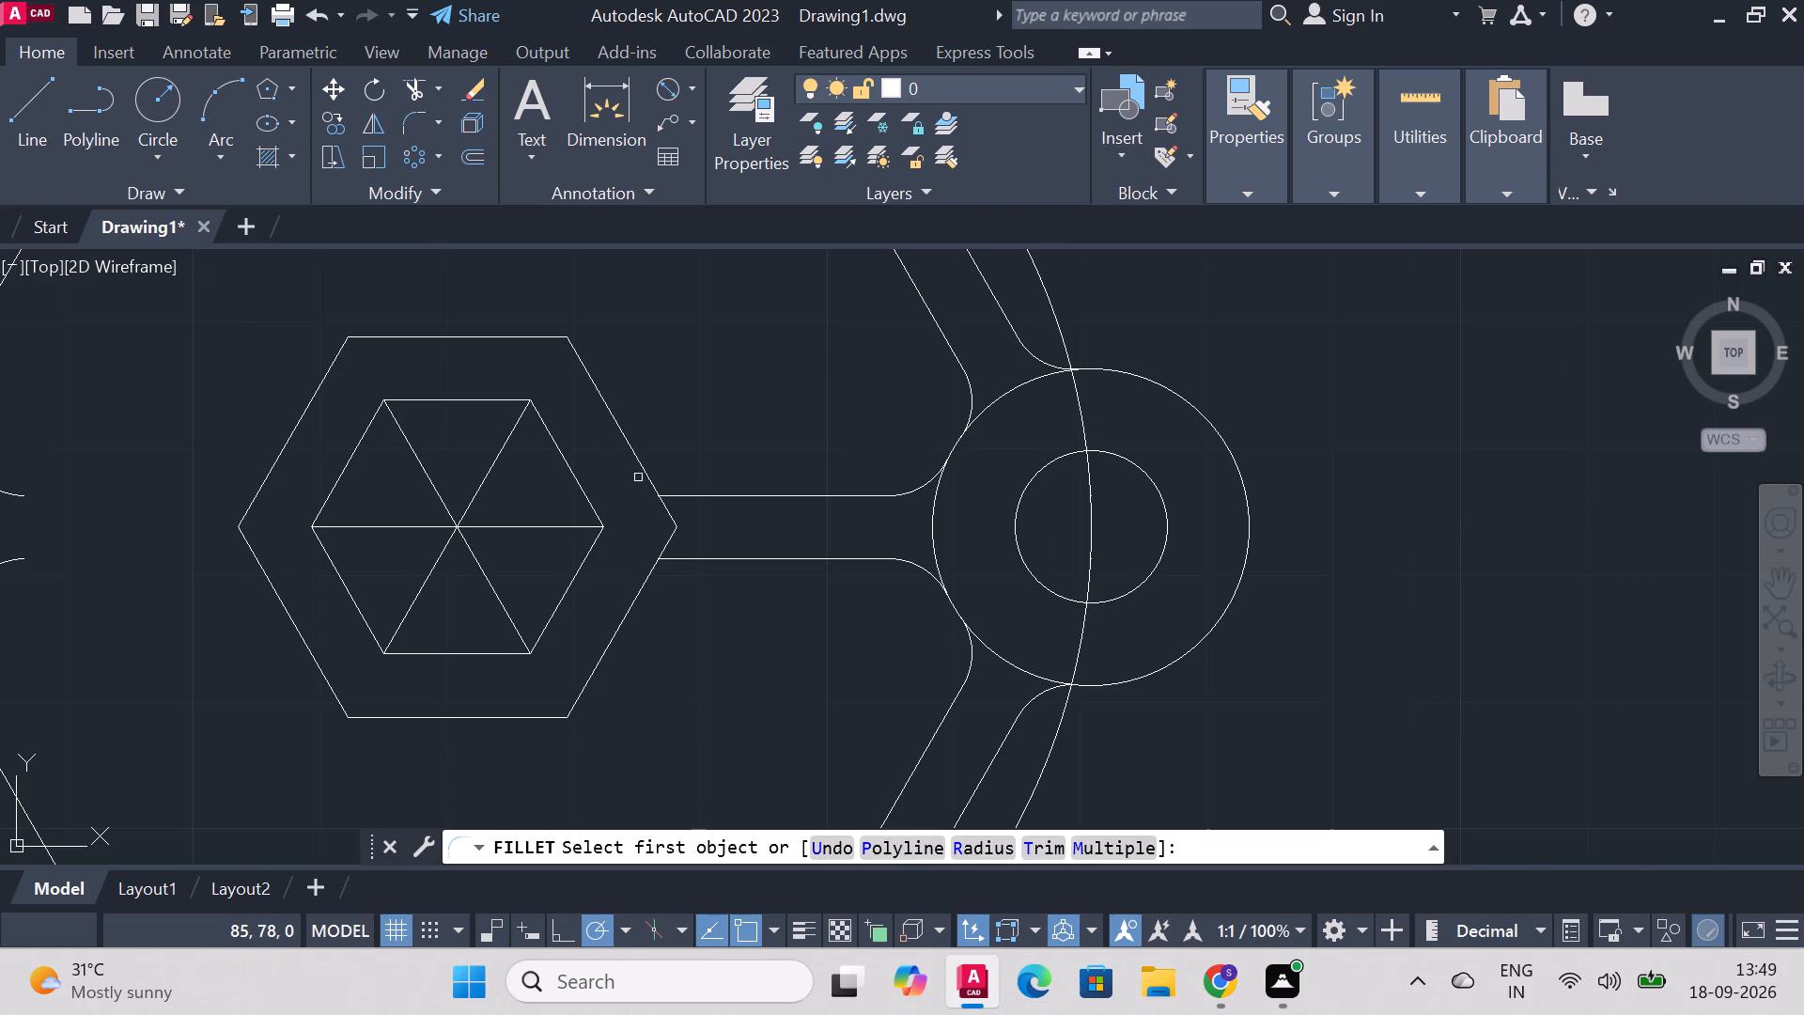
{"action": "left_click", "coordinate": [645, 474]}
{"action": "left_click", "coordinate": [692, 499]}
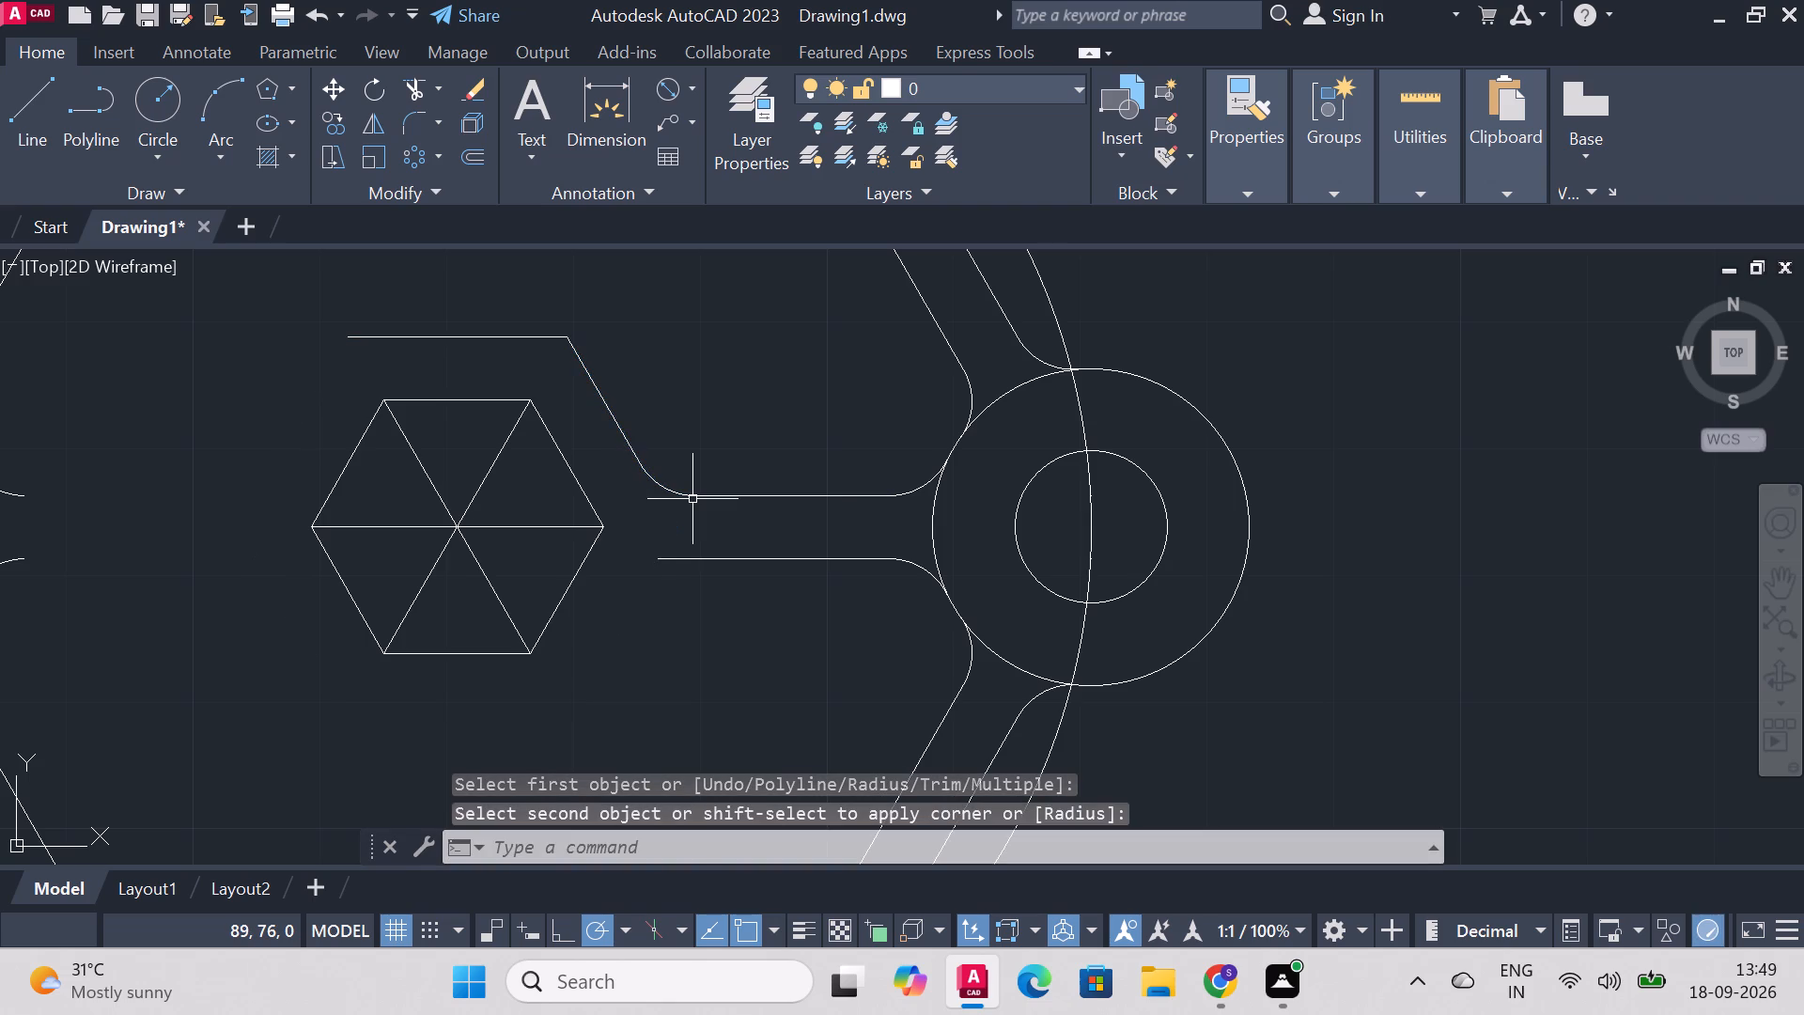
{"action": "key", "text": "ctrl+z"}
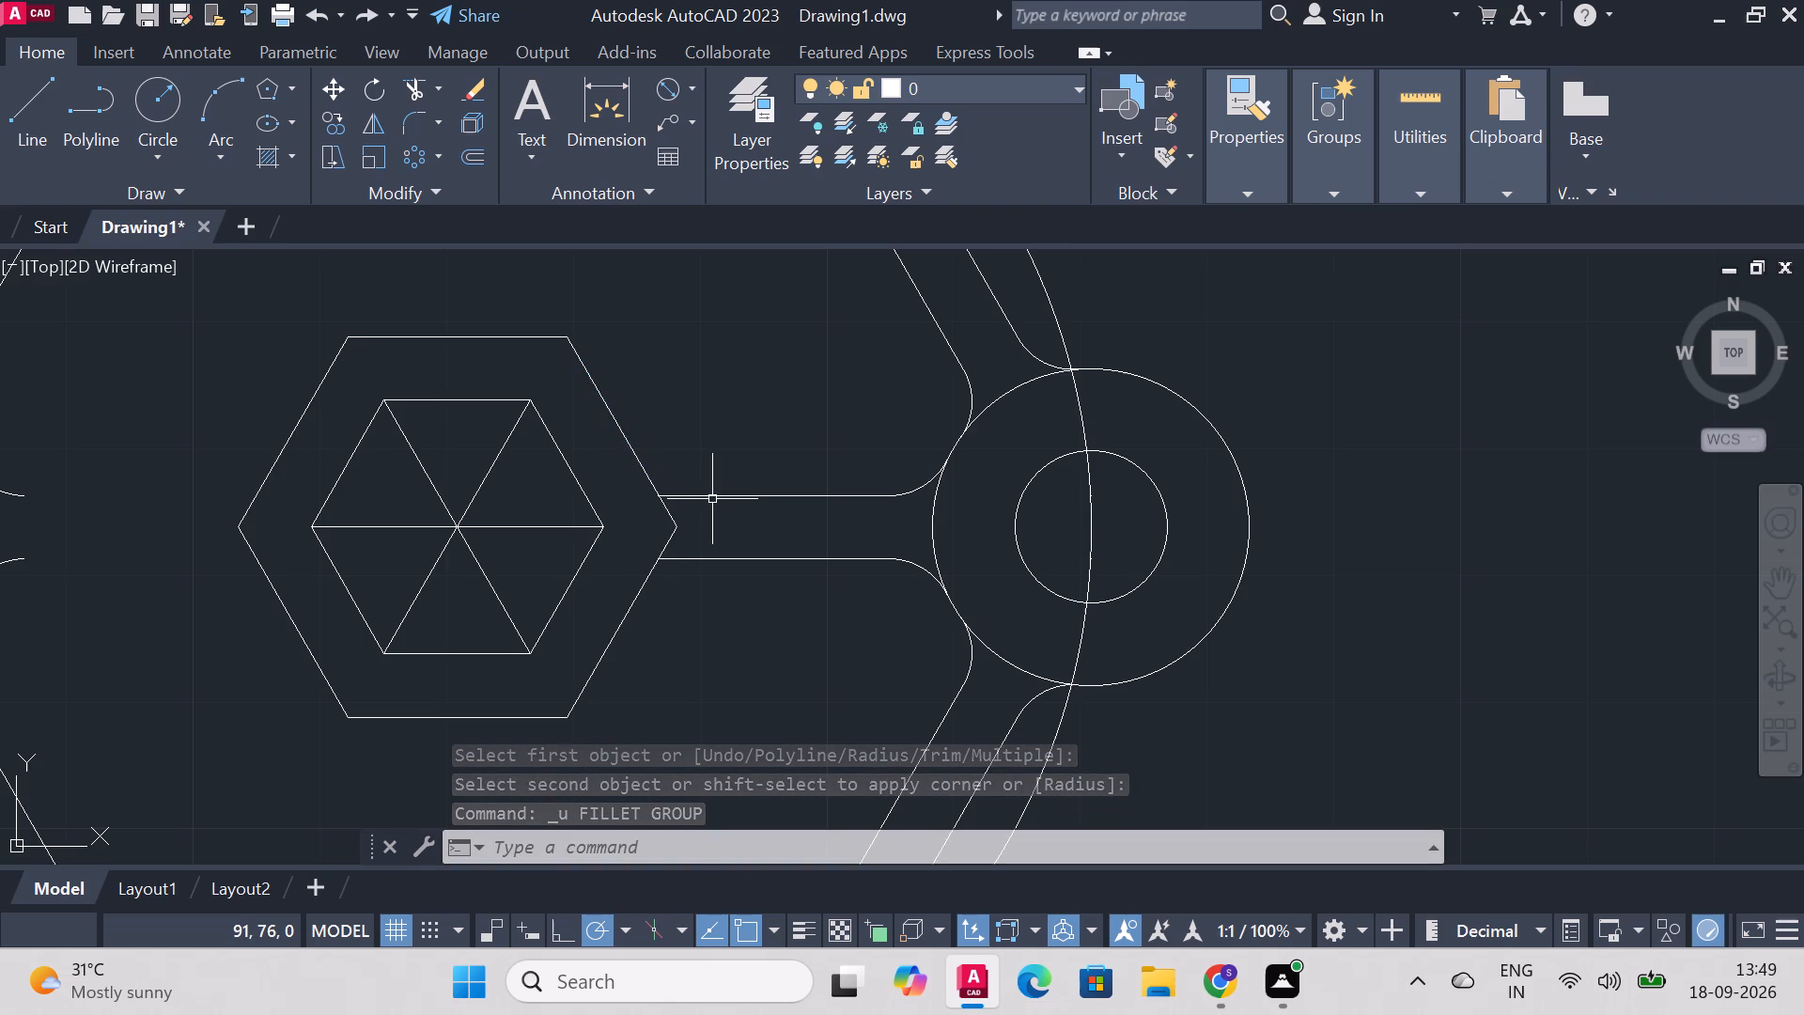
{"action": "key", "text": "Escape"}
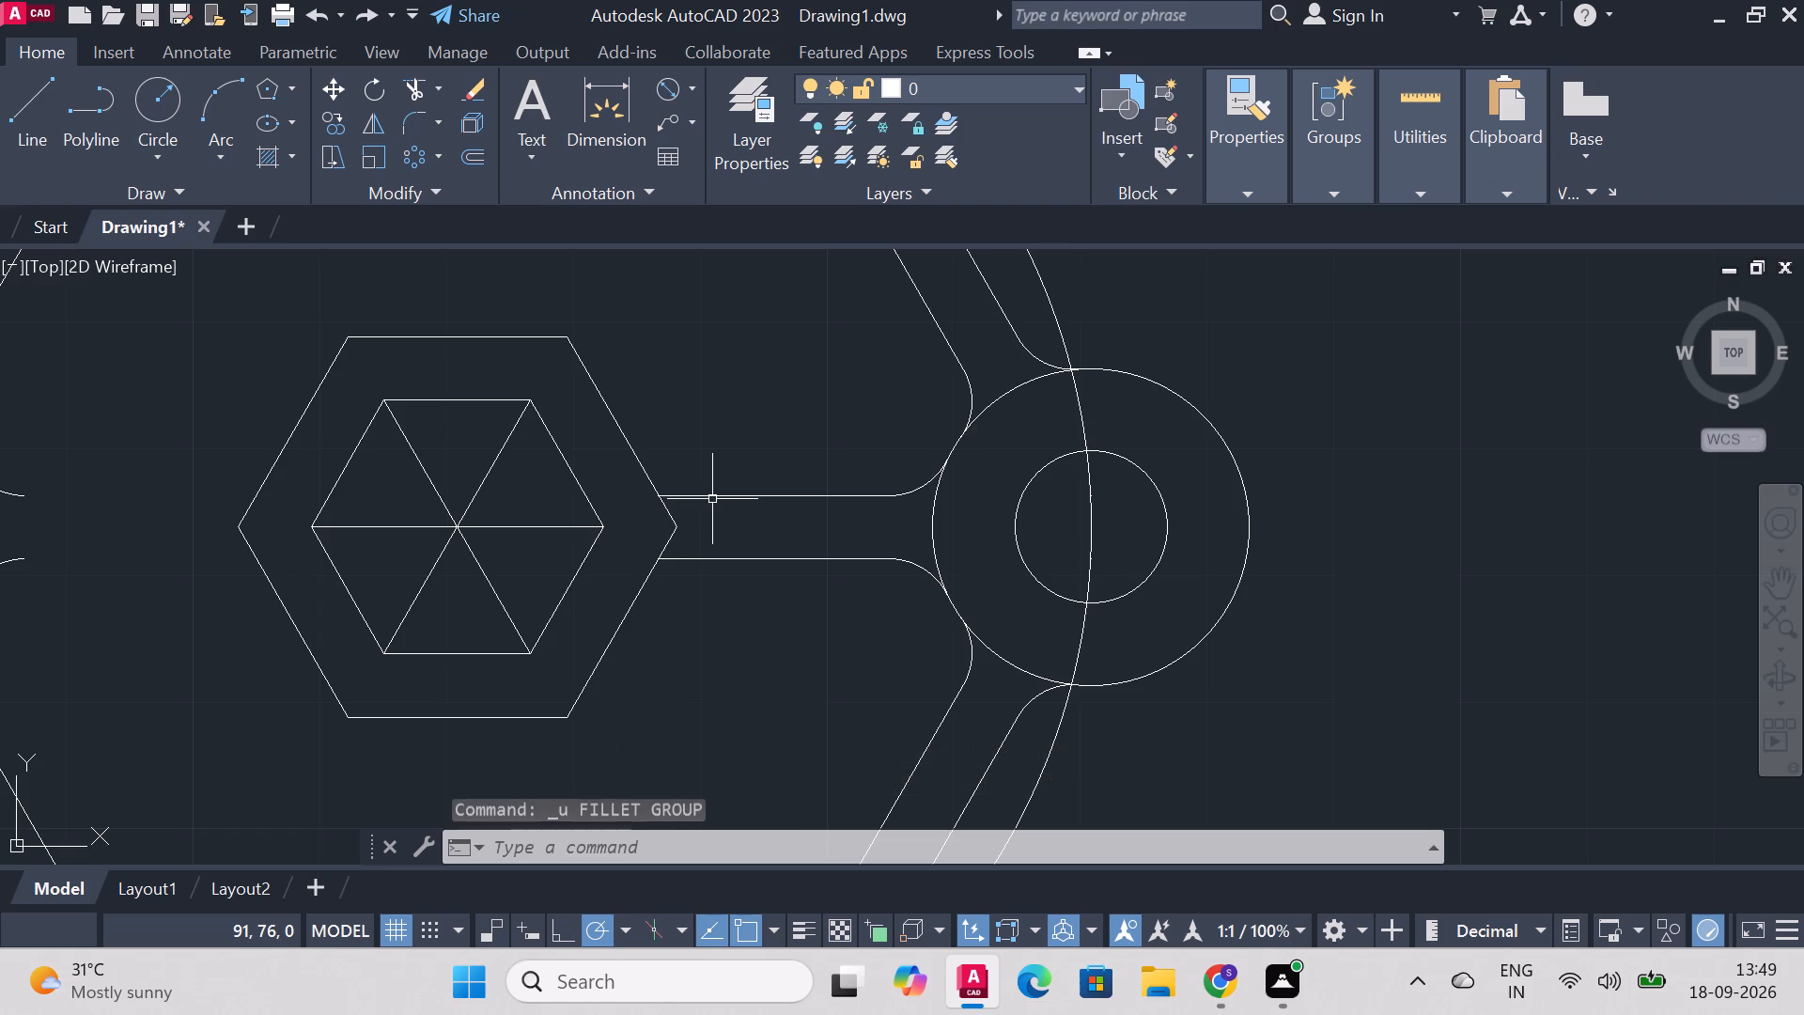
Draw lines joining the inner hexagon's right and upper-right vertices to the matching outer hexagon vertices.
{"action": "left_click", "coordinate": [31, 100]}
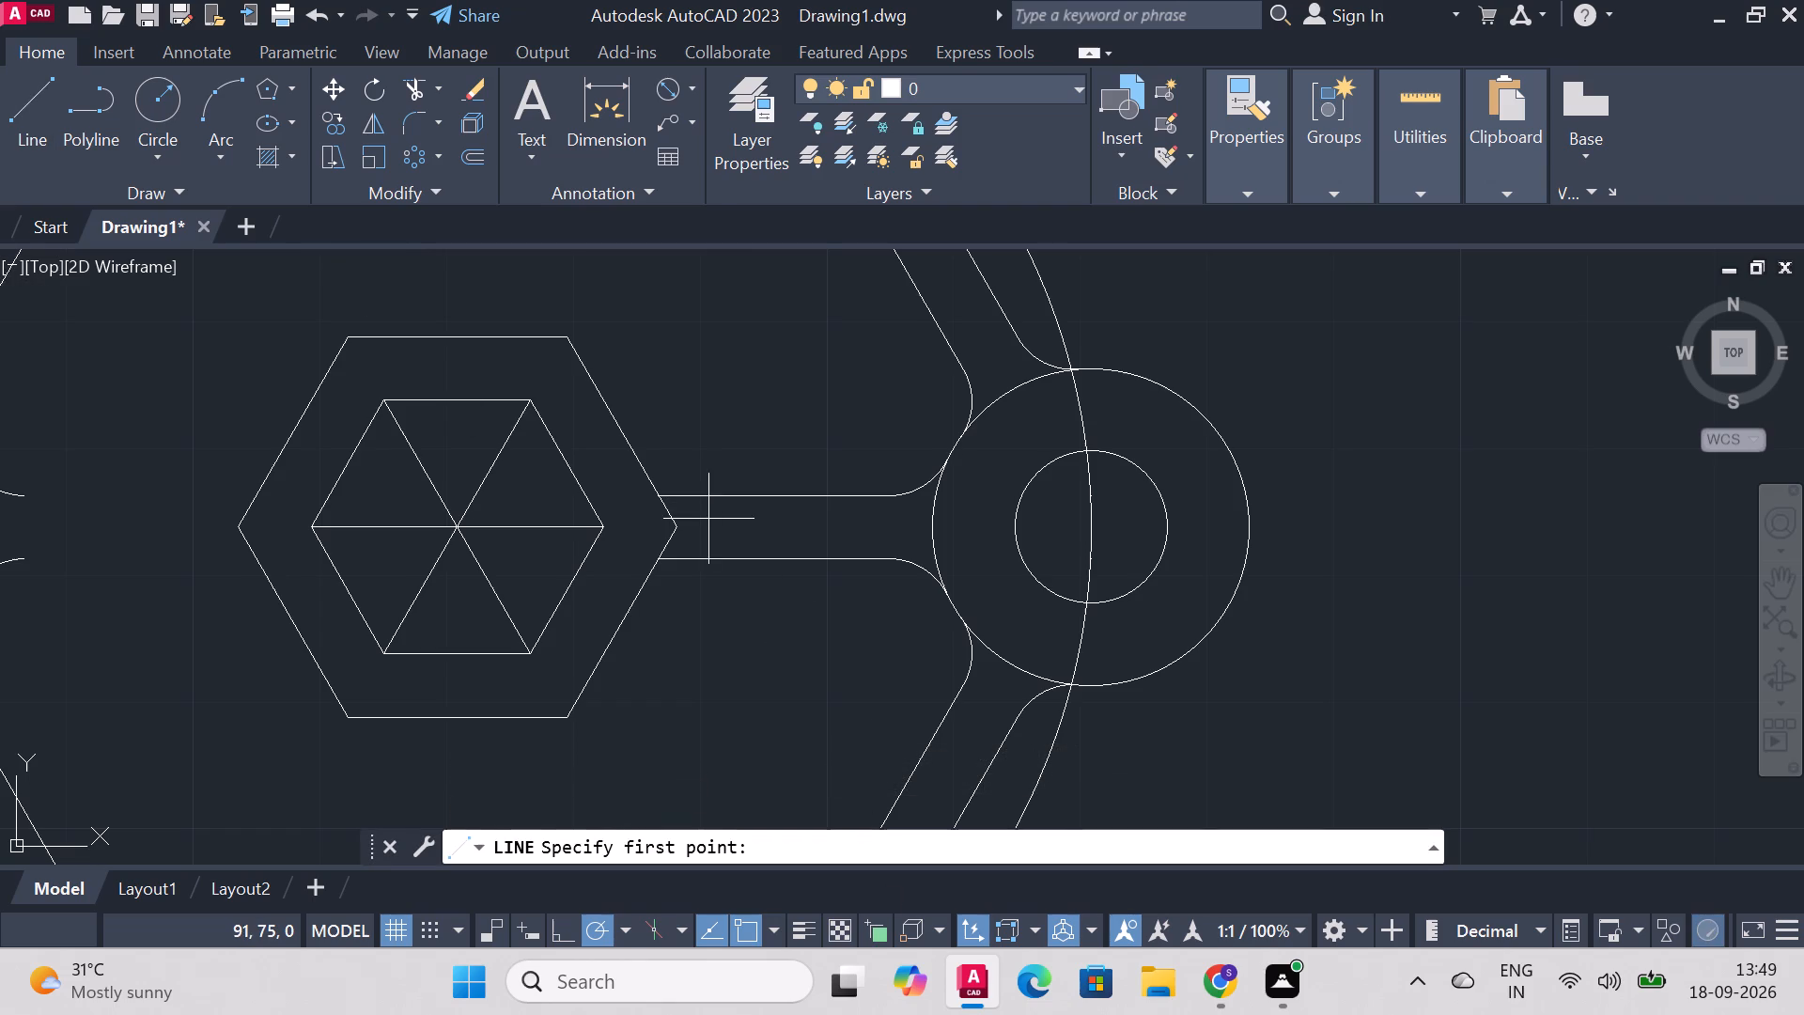
{"action": "left_click", "coordinate": [601, 529]}
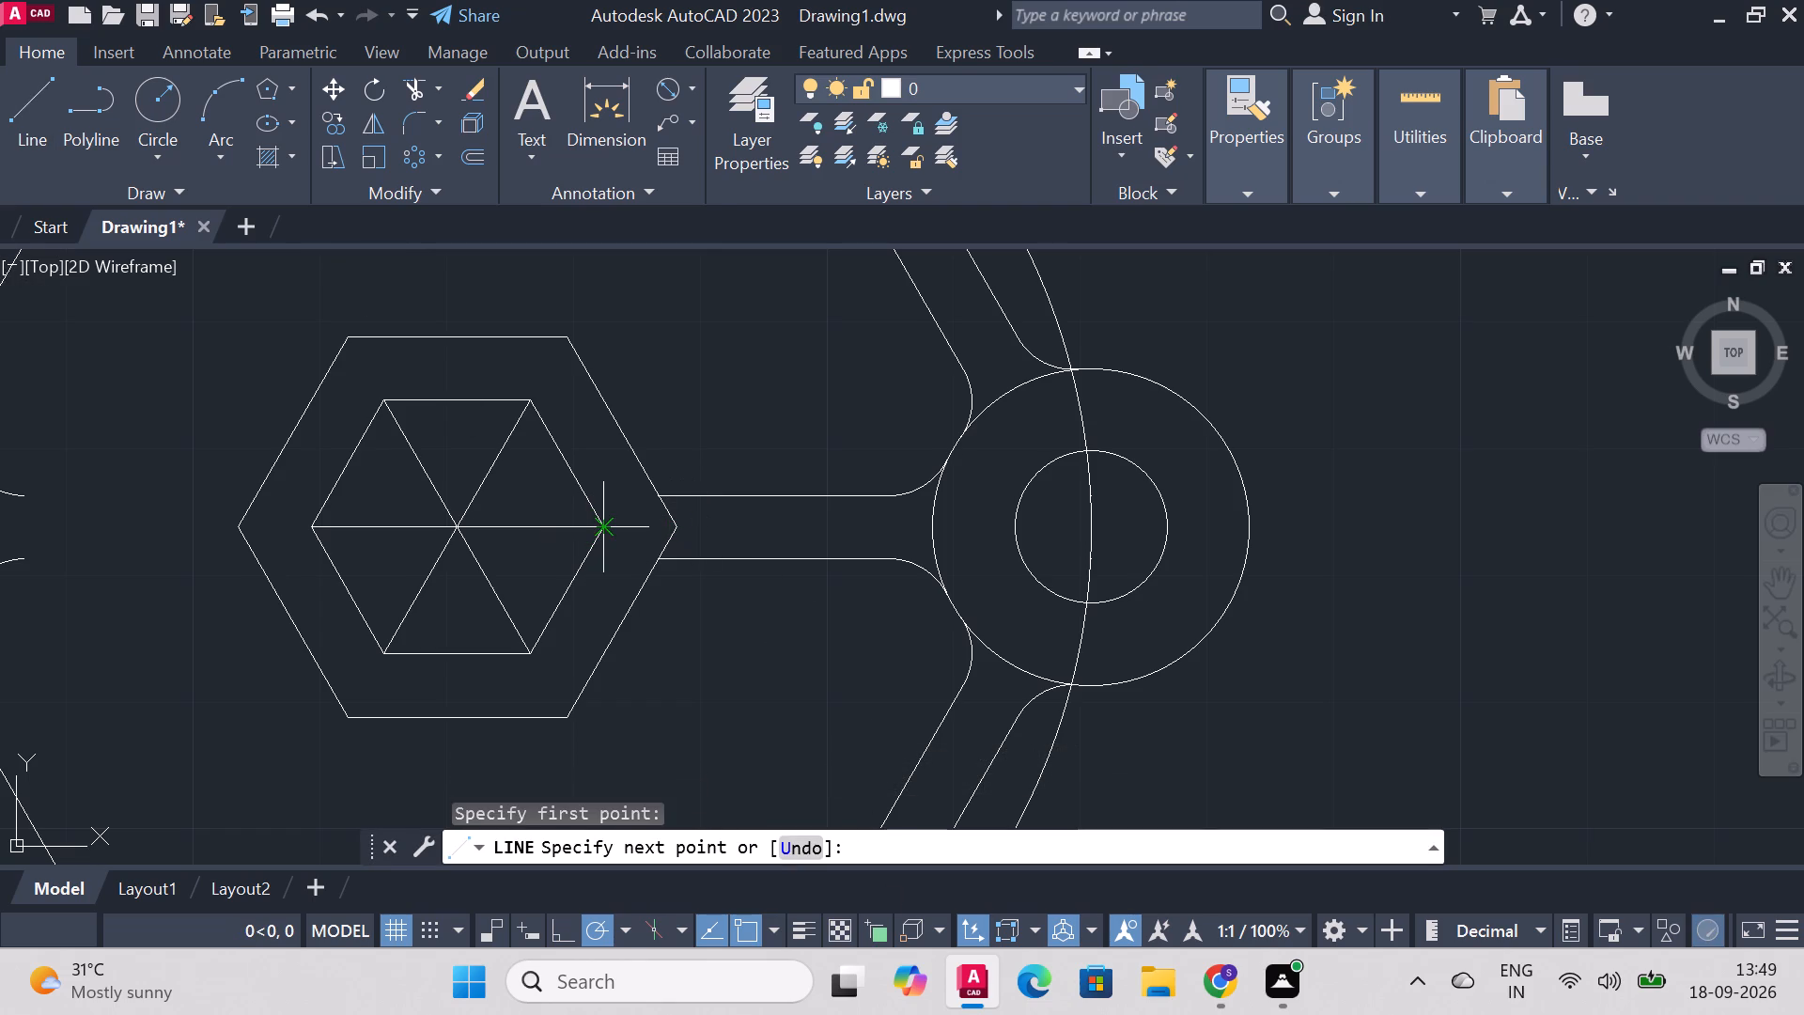
{"action": "left_click", "coordinate": [676, 525]}
{"action": "right_click", "coordinate": [676, 525]}
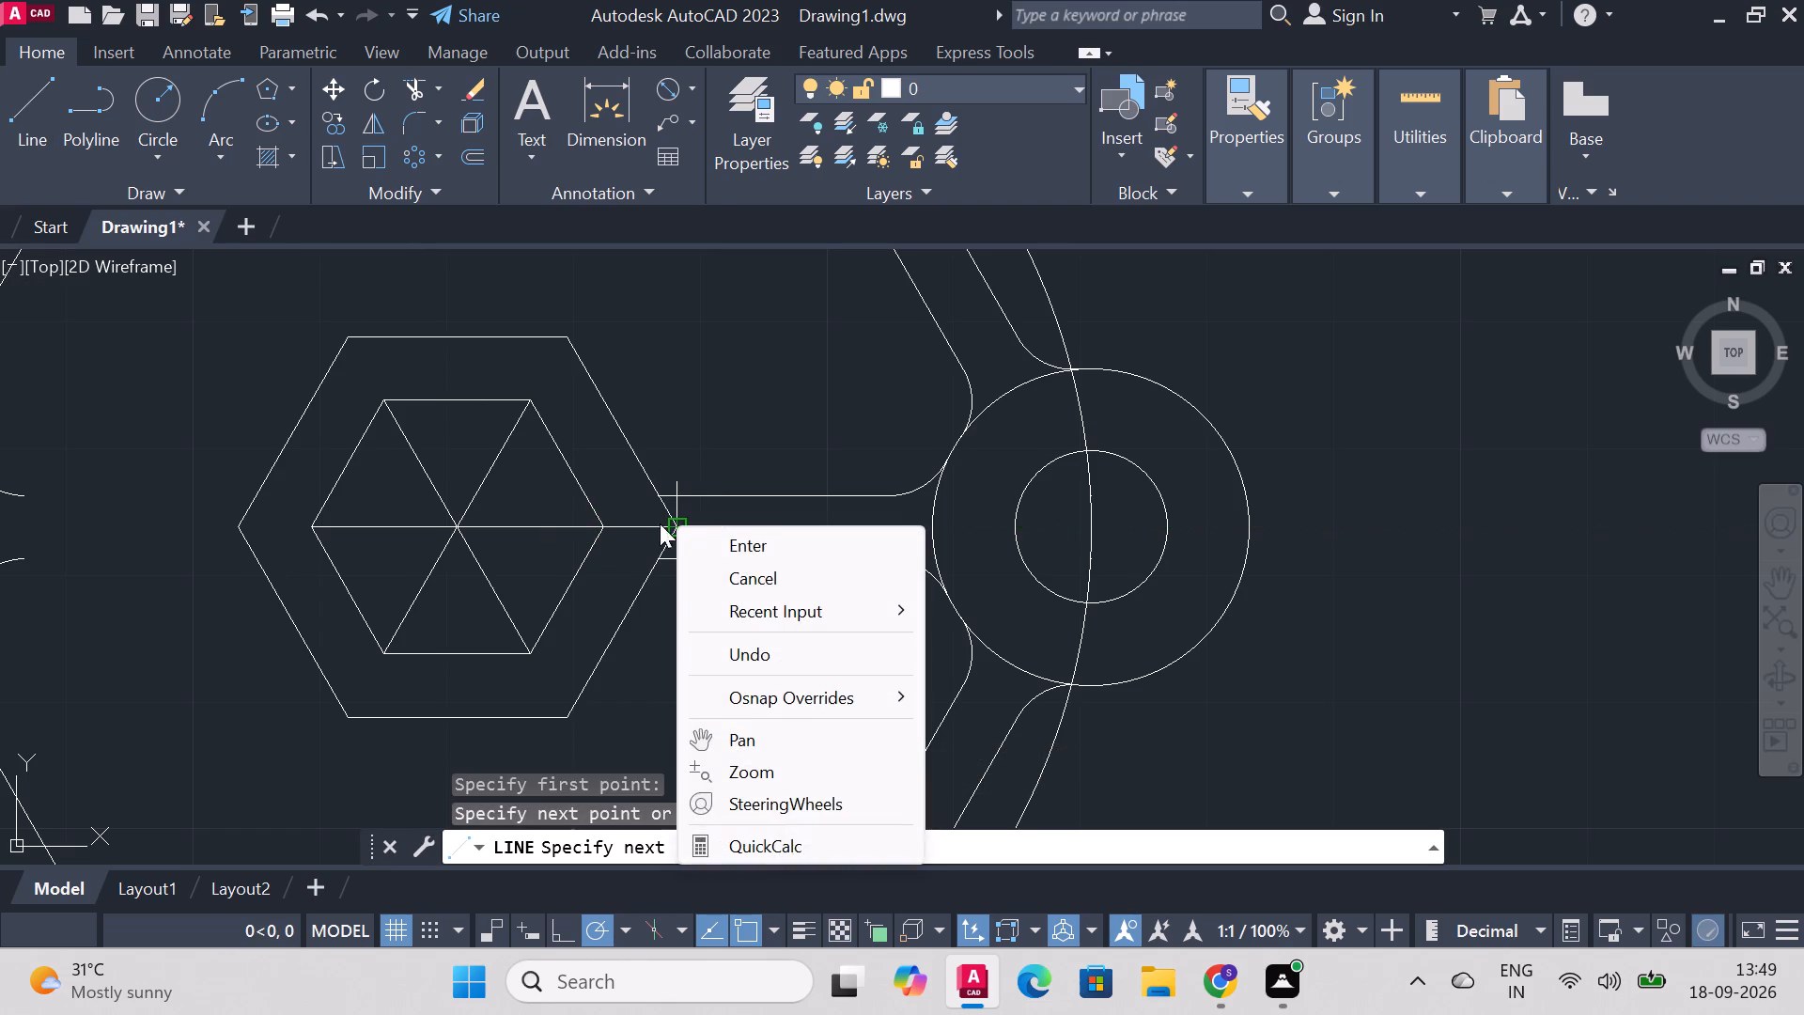
{"action": "left_click", "coordinate": [777, 532]}
{"action": "right_click", "coordinate": [661, 319]}
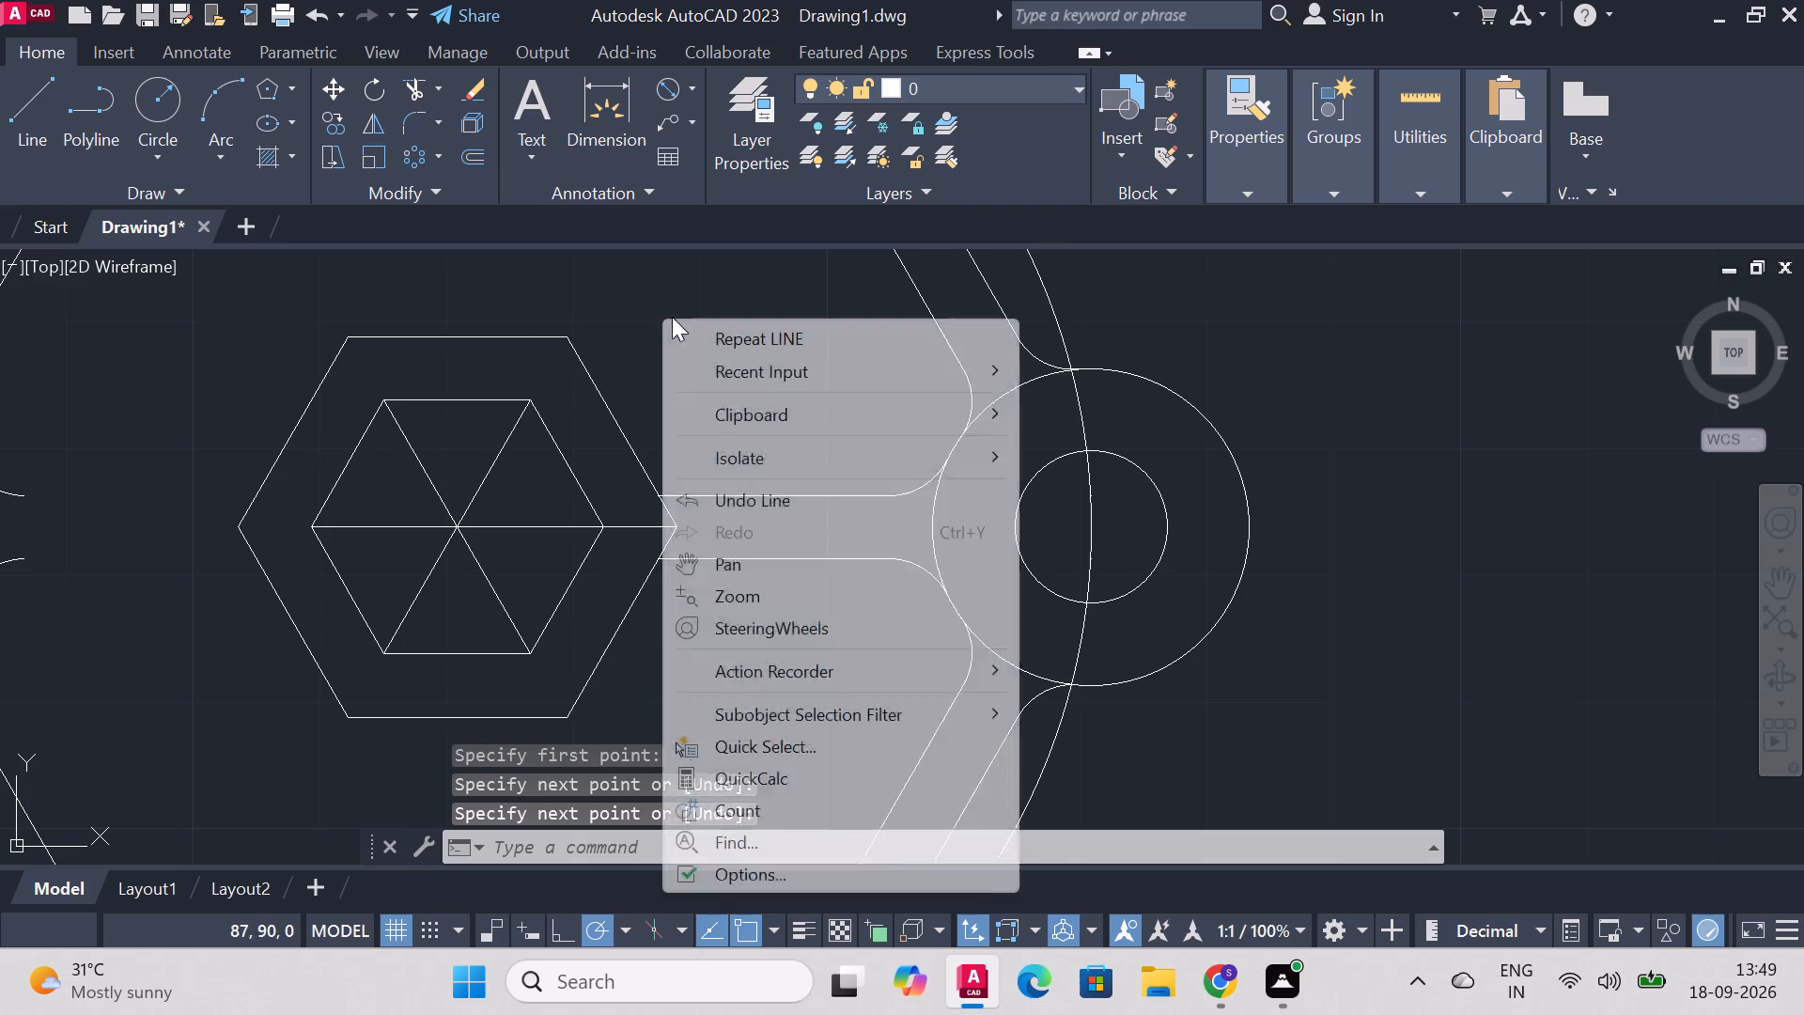
{"action": "left_click", "coordinate": [794, 330]}
{"action": "left_click", "coordinate": [536, 405]}
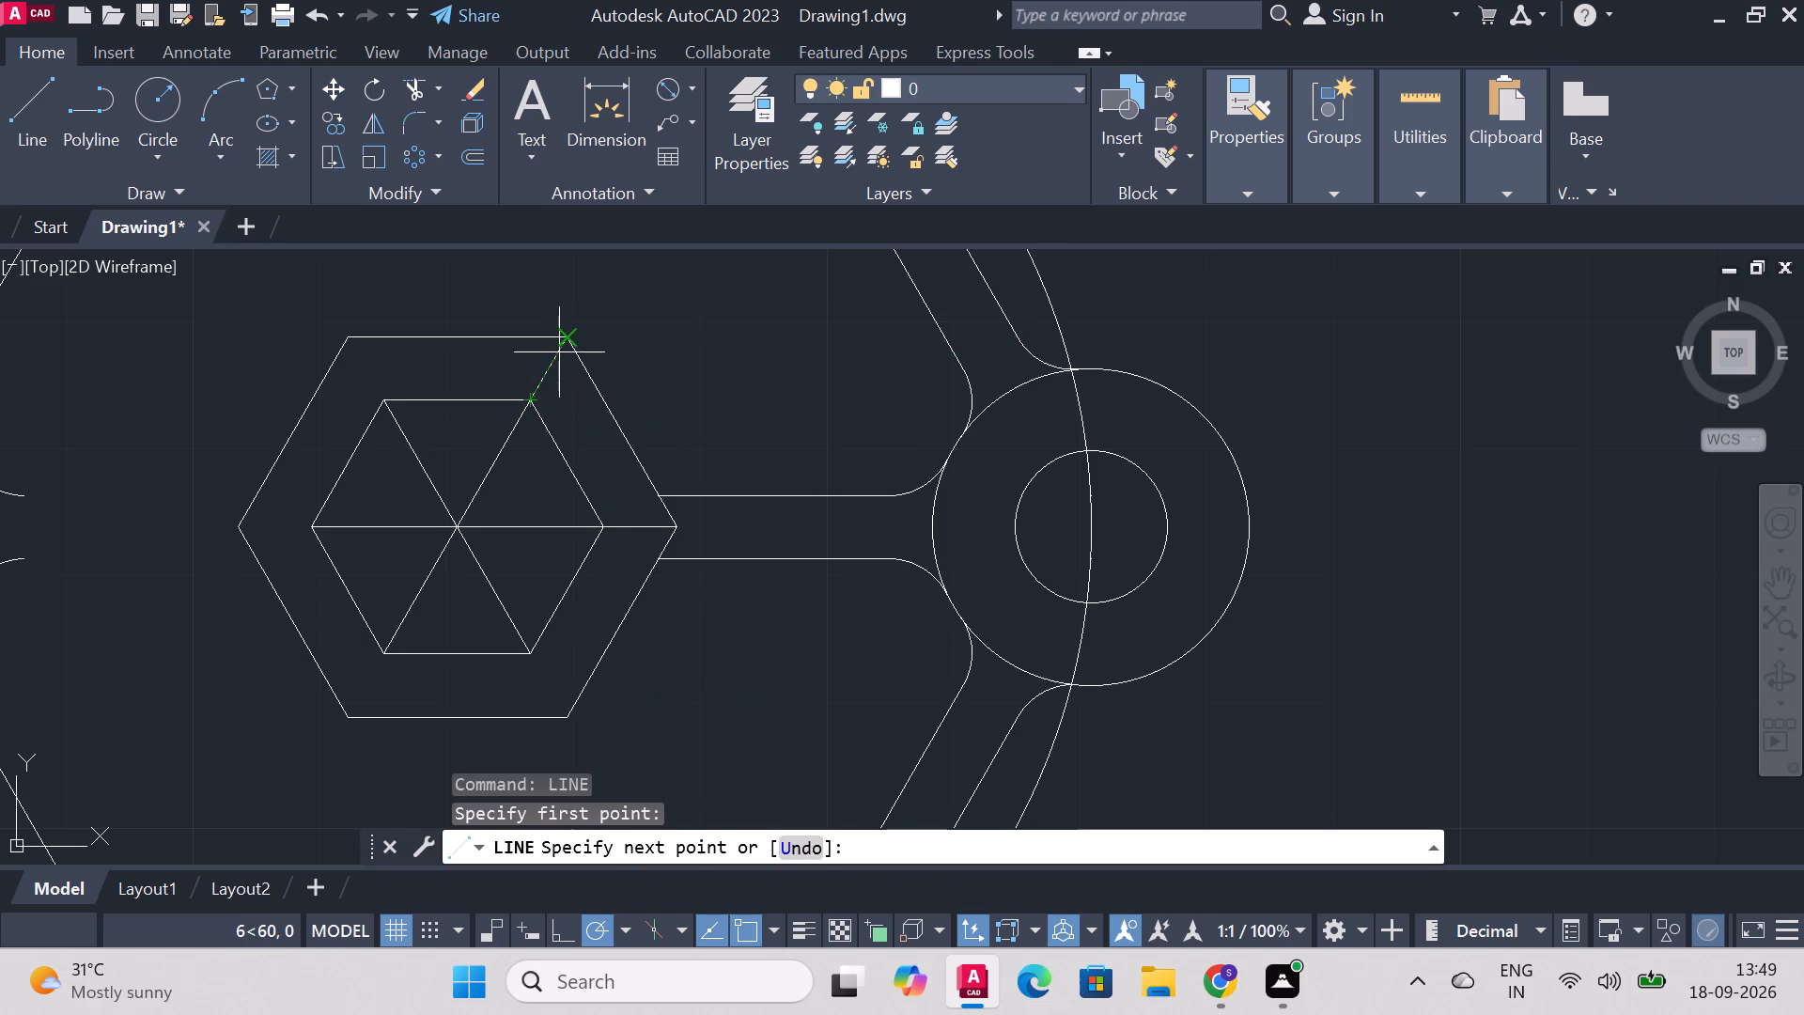
{"action": "left_click", "coordinate": [564, 345]}
{"action": "right_click", "coordinate": [564, 345]}
{"action": "left_click", "coordinate": [681, 359]}
Draw lines joining the inner hexagon's upper-left and left vertices to the matching outer hexagon vertices.
{"action": "right_click", "coordinate": [829, 329]}
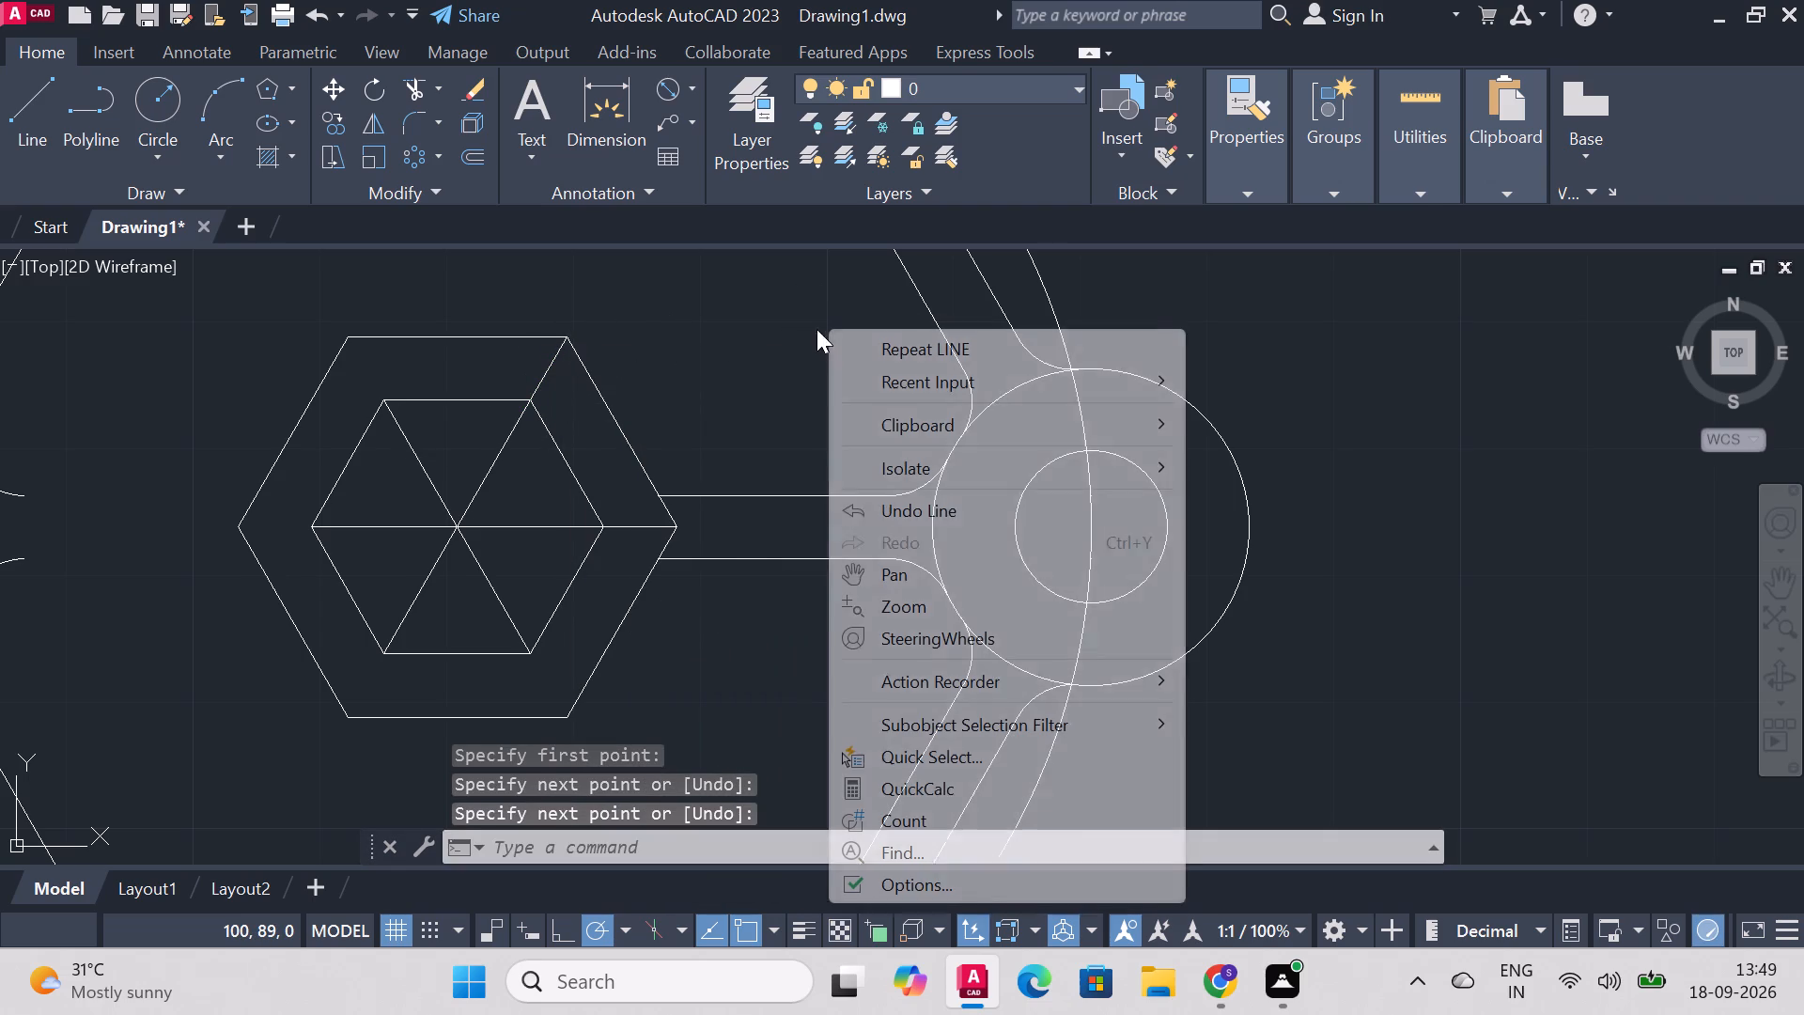
{"action": "left_click", "coordinate": [849, 336]}
{"action": "left_click", "coordinate": [389, 404]}
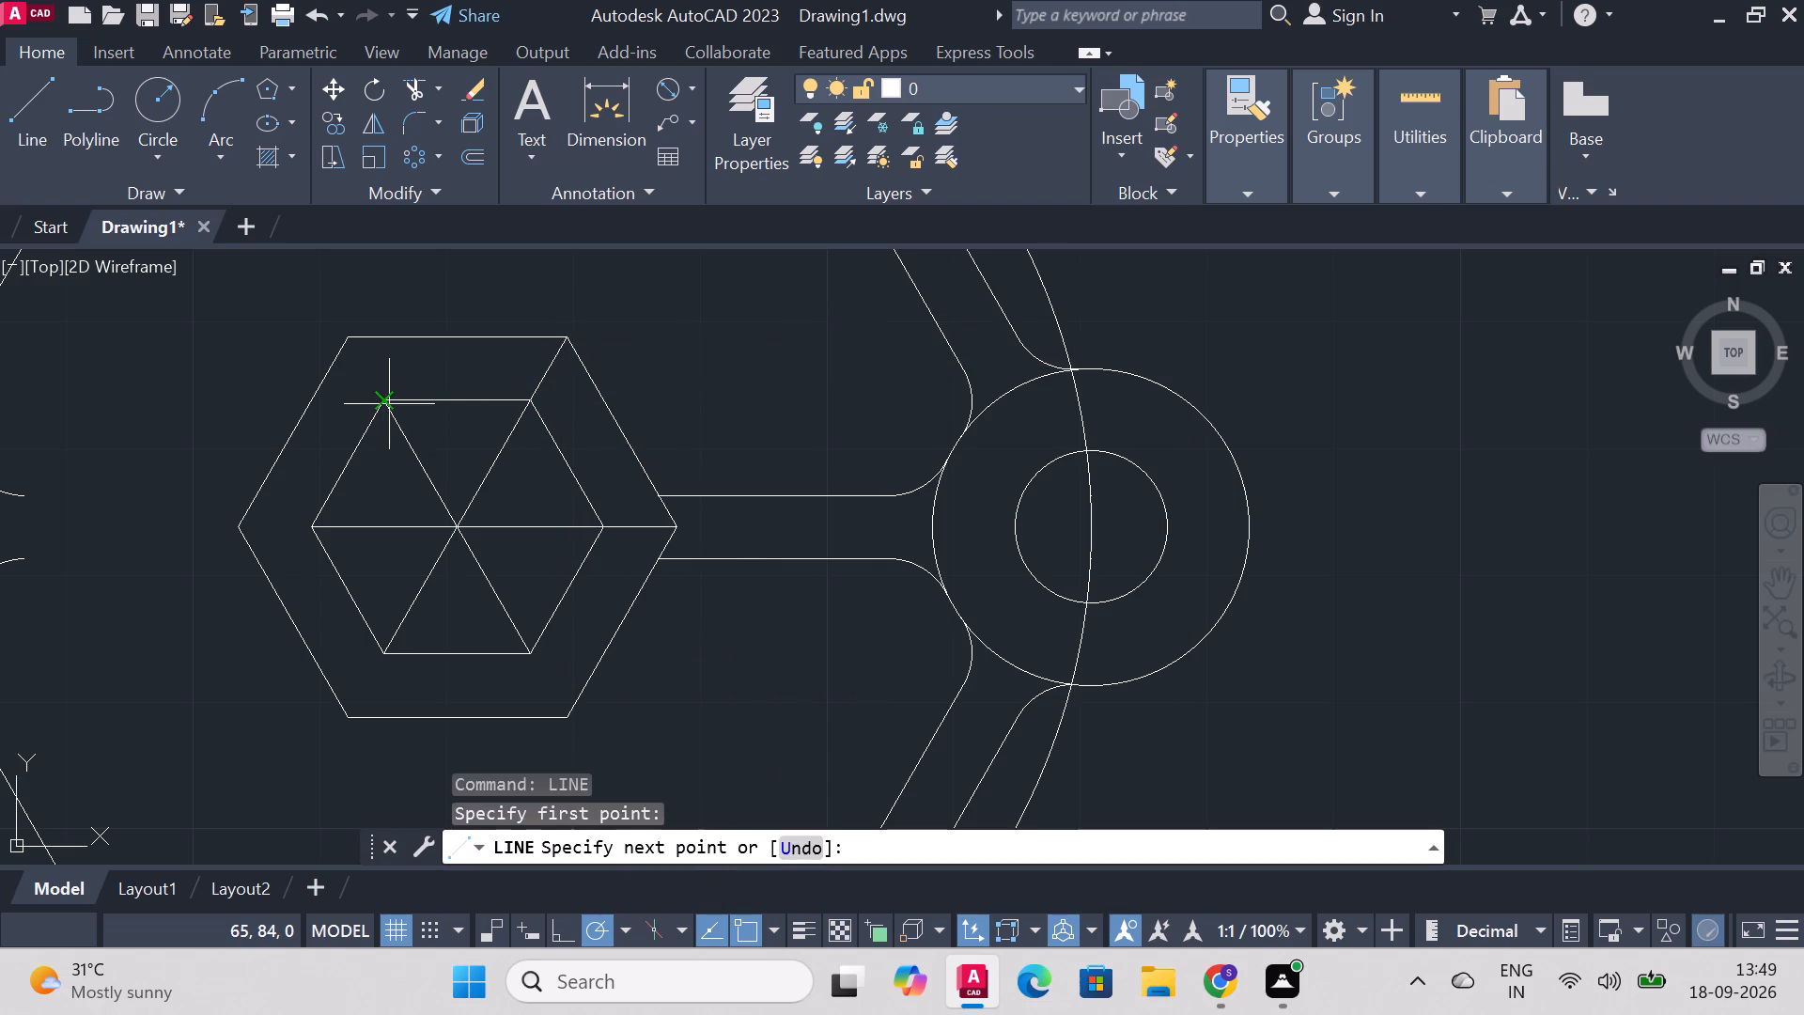
{"action": "left_click", "coordinate": [348, 346]}
{"action": "right_click", "coordinate": [348, 346]}
{"action": "left_click", "coordinate": [502, 364]}
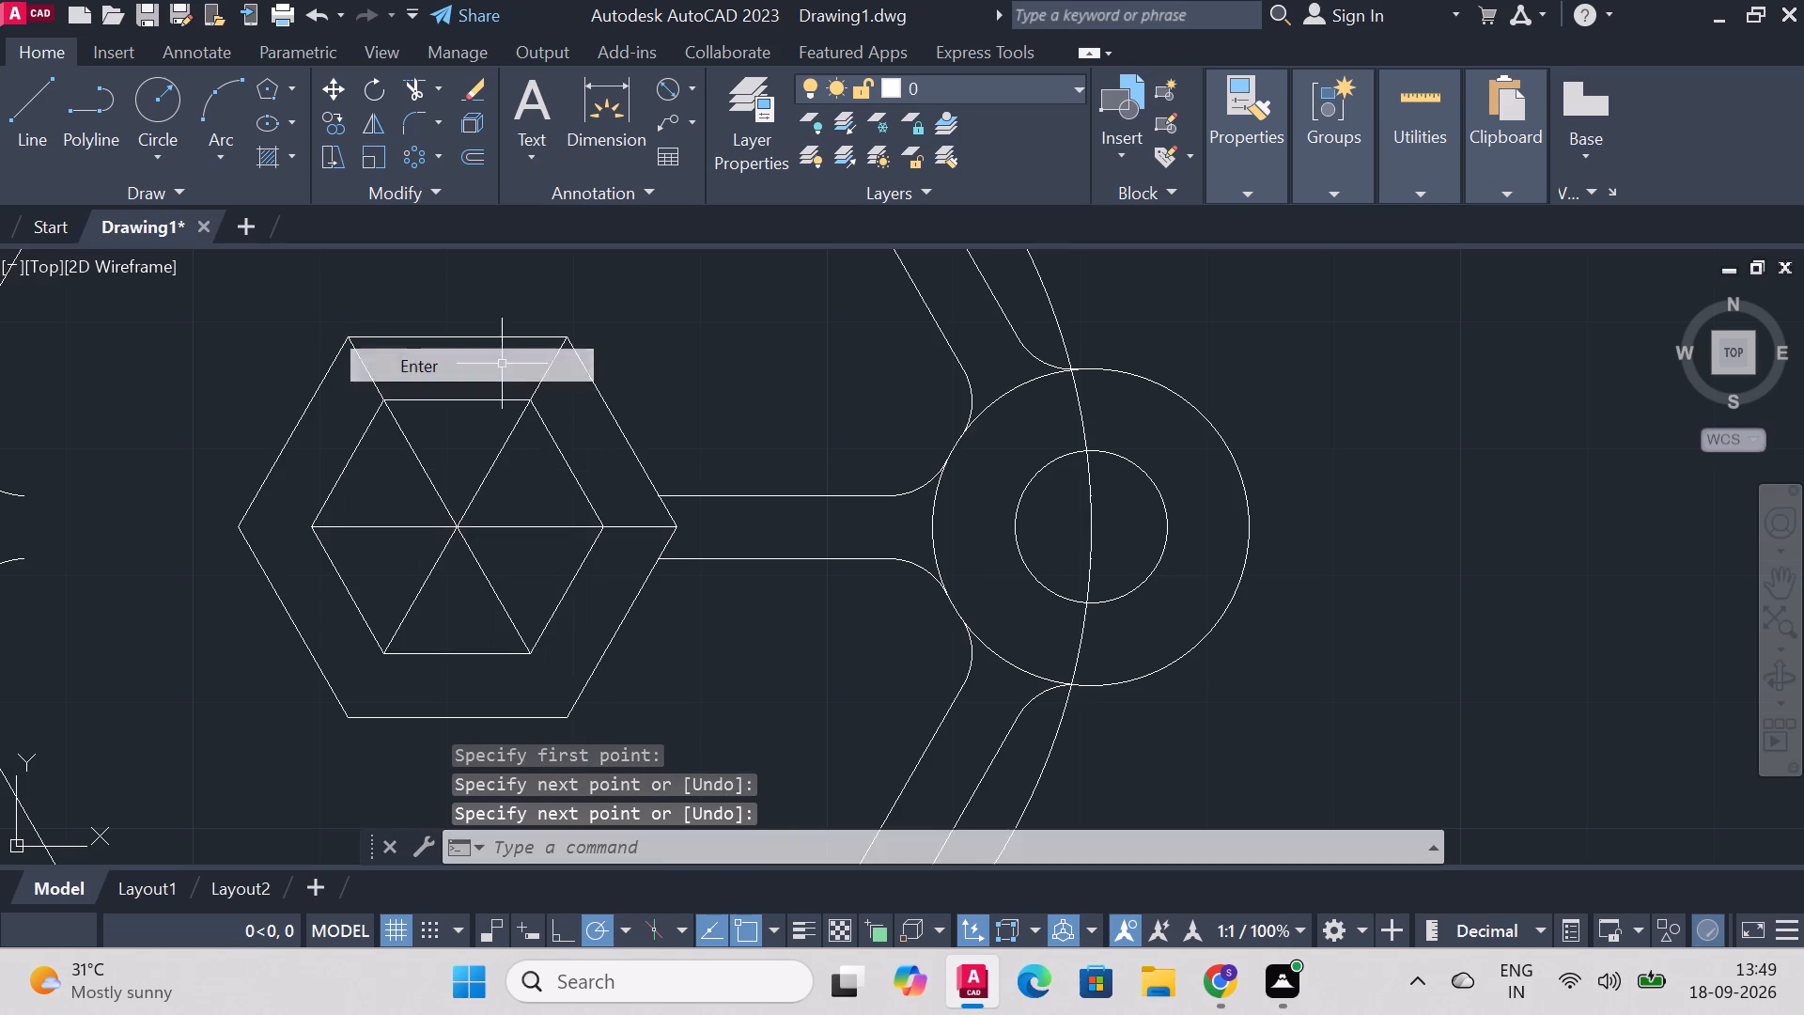
{"action": "scroll", "coordinate": [683, 399], "scroll_direction": "down", "scroll_amount": 1}
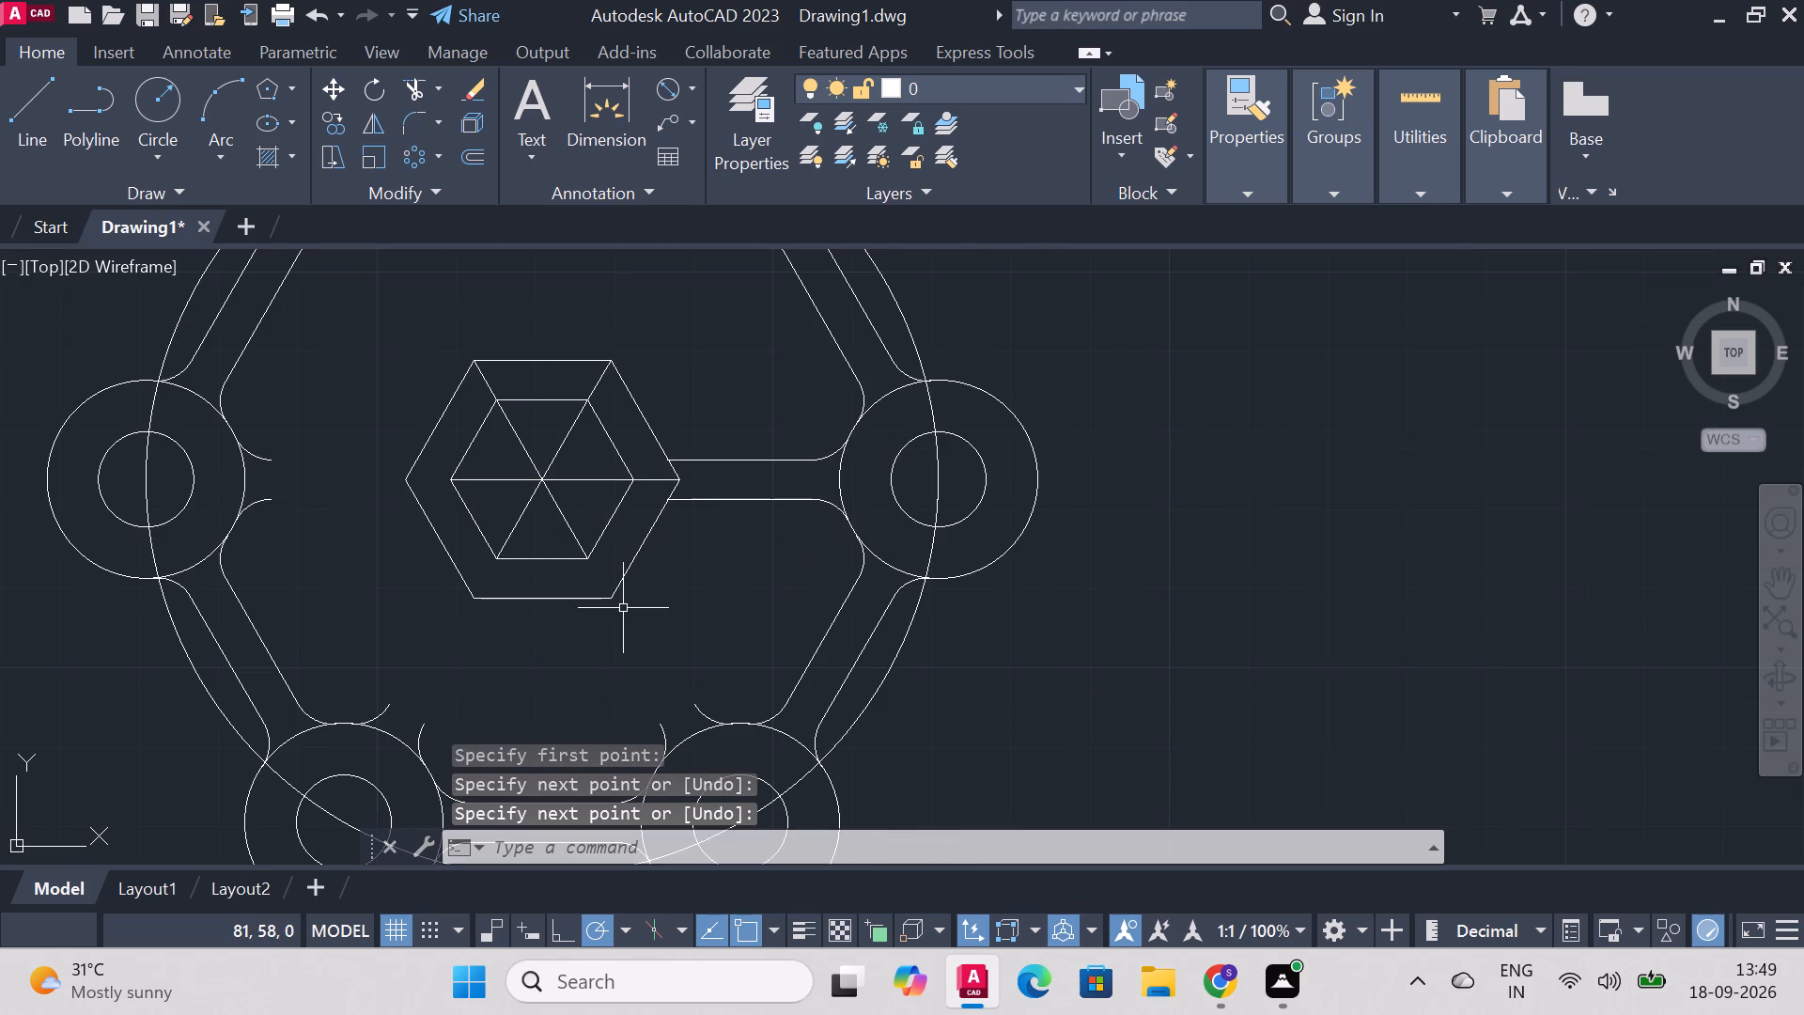
{"action": "right_click", "coordinate": [623, 608]}
{"action": "left_click", "coordinate": [729, 62]}
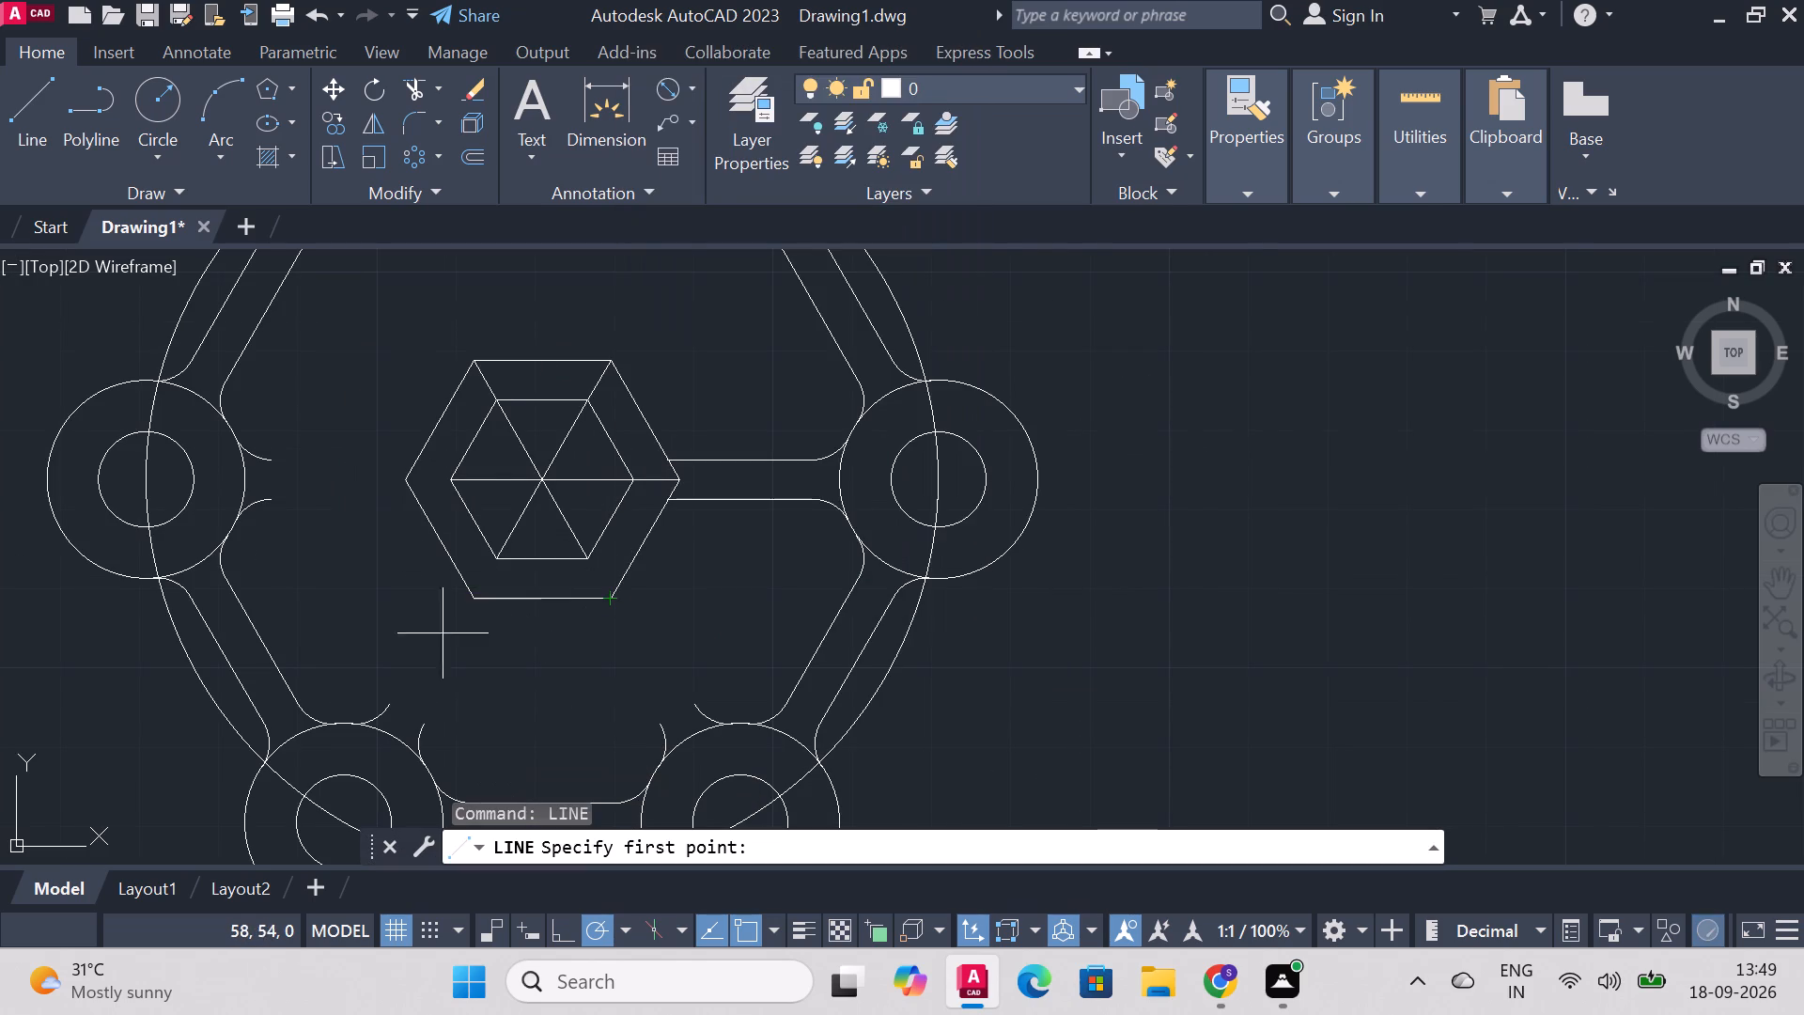
{"action": "left_click", "coordinate": [459, 484]}
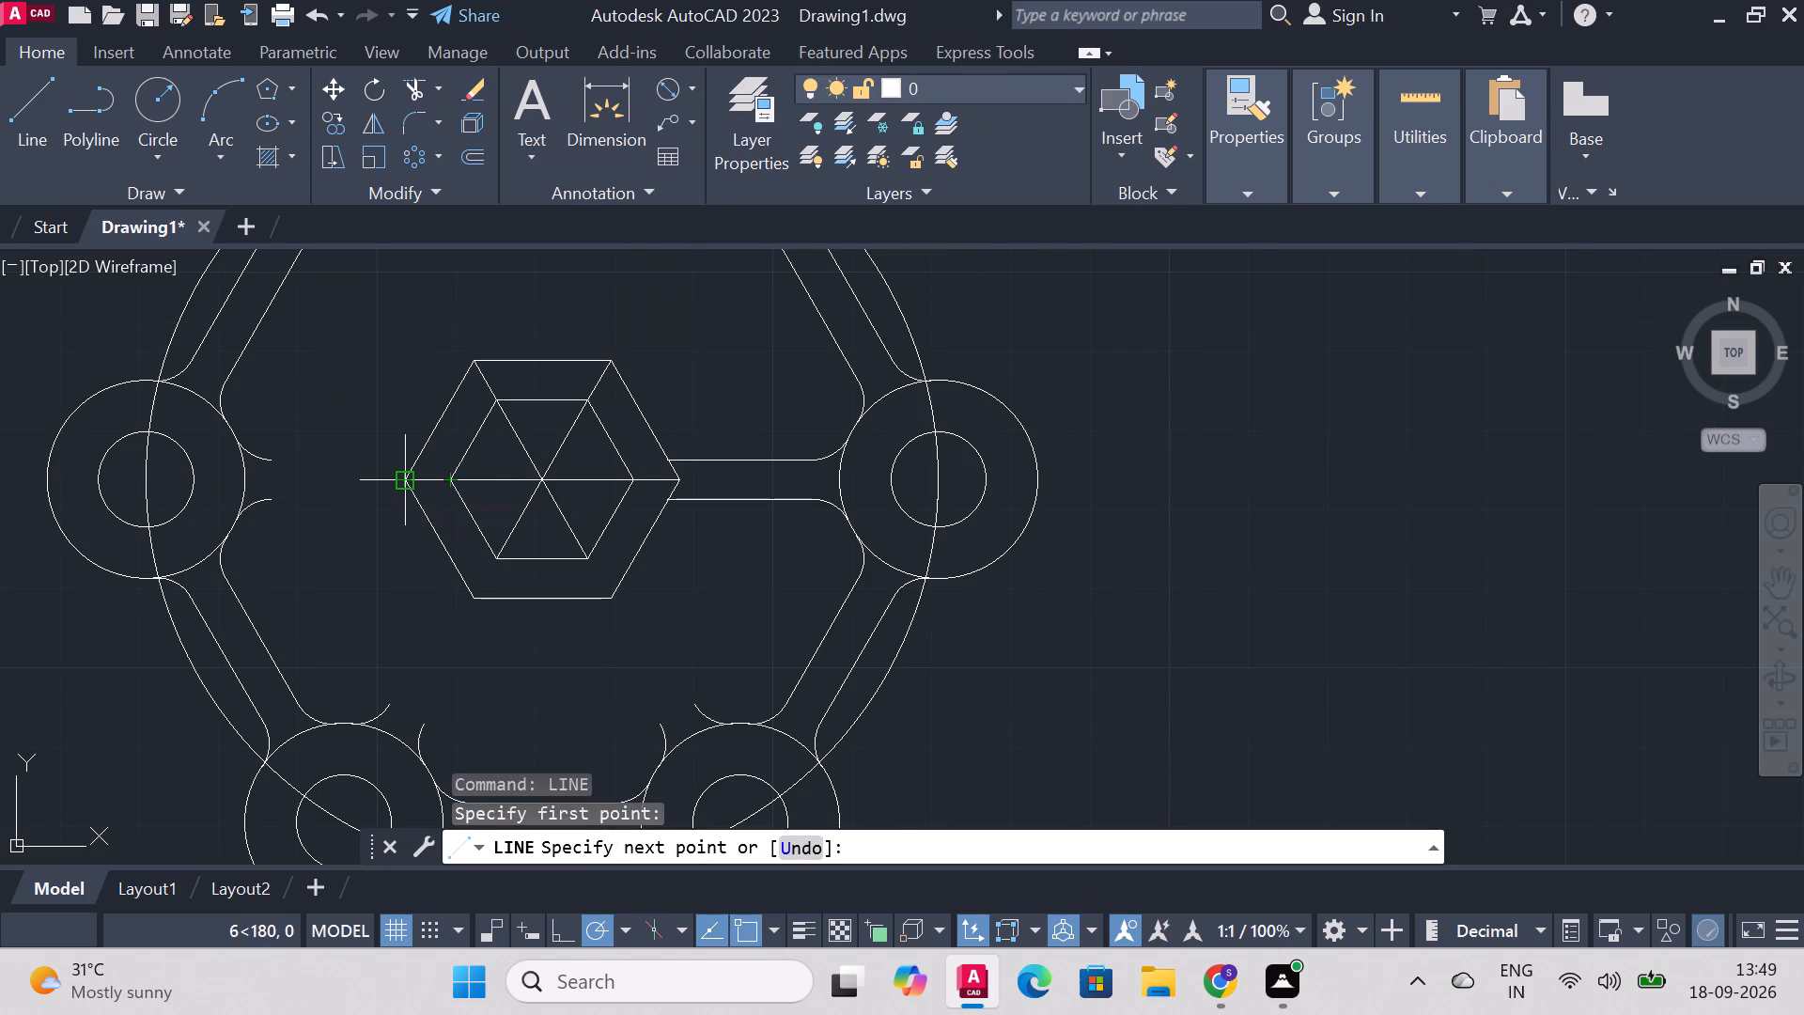
{"action": "left_click", "coordinate": [400, 485]}
{"action": "right_click", "coordinate": [400, 485]}
{"action": "left_click", "coordinate": [456, 509]}
Draw lines joining the inner hexagon's lower-left and lower-right vertices to the matching outer hexagon vertices.
{"action": "right_click", "coordinate": [599, 625]}
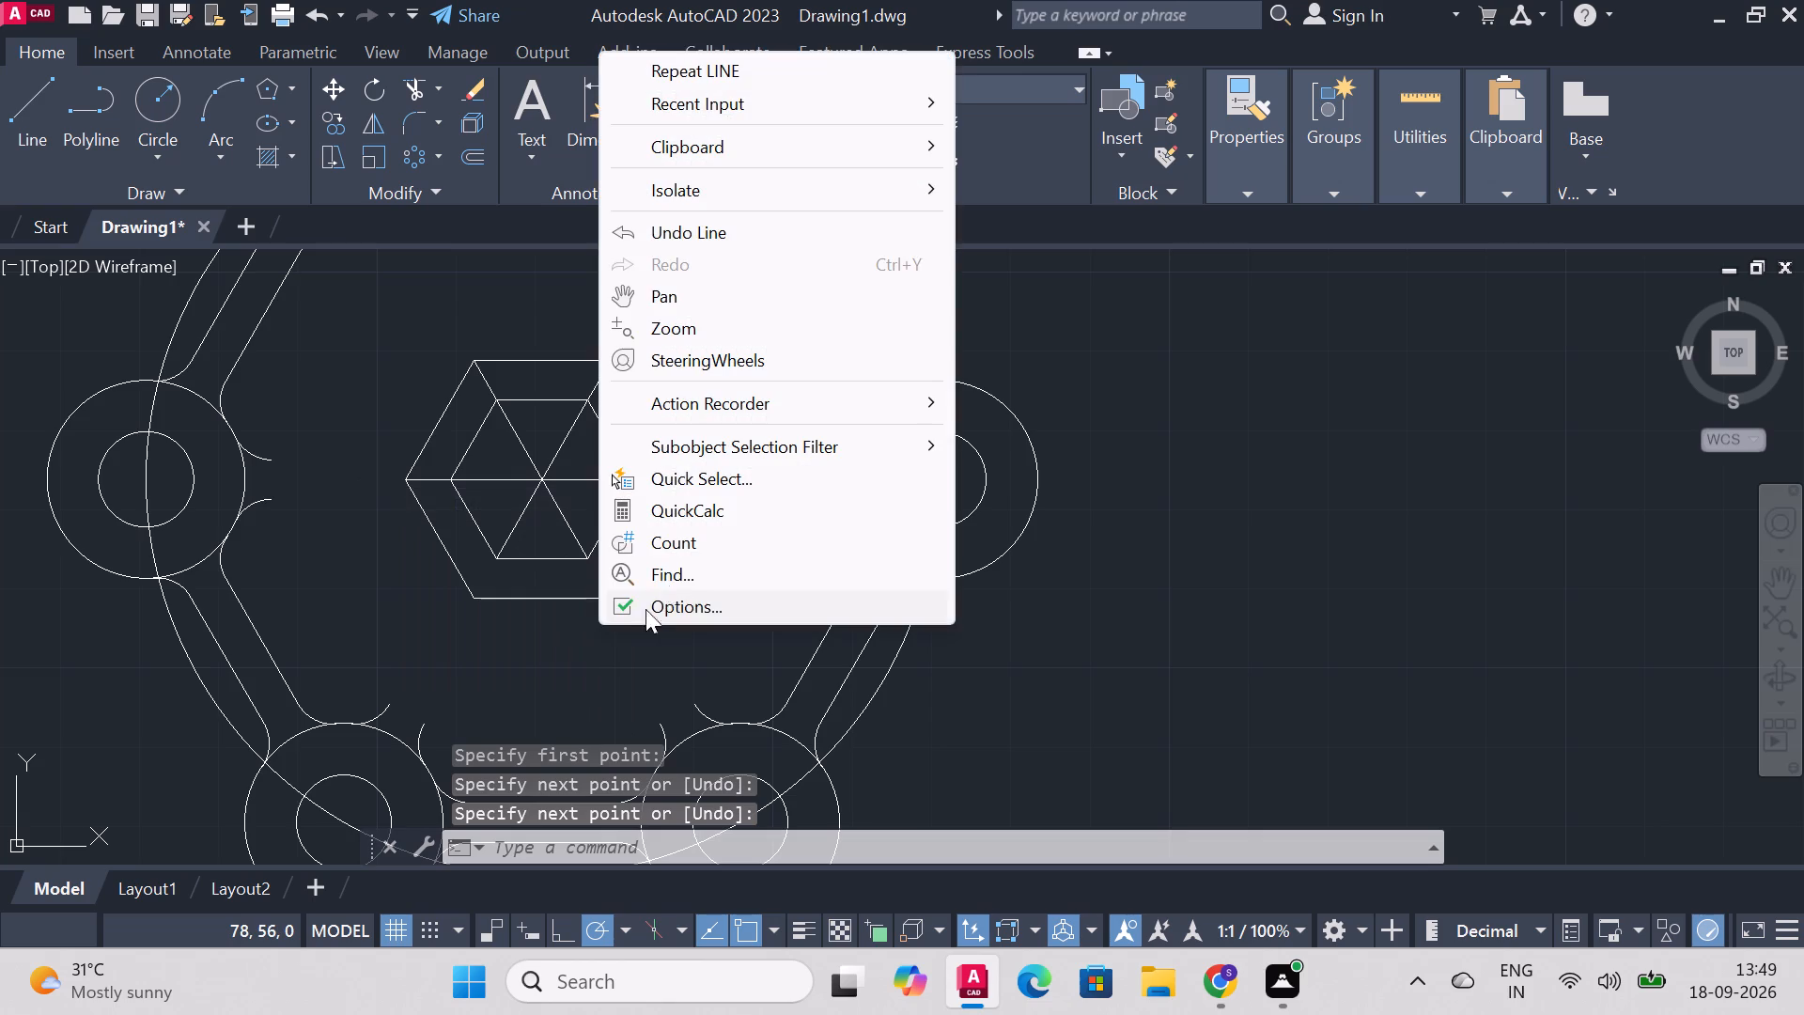
{"action": "left_click", "coordinate": [697, 74]}
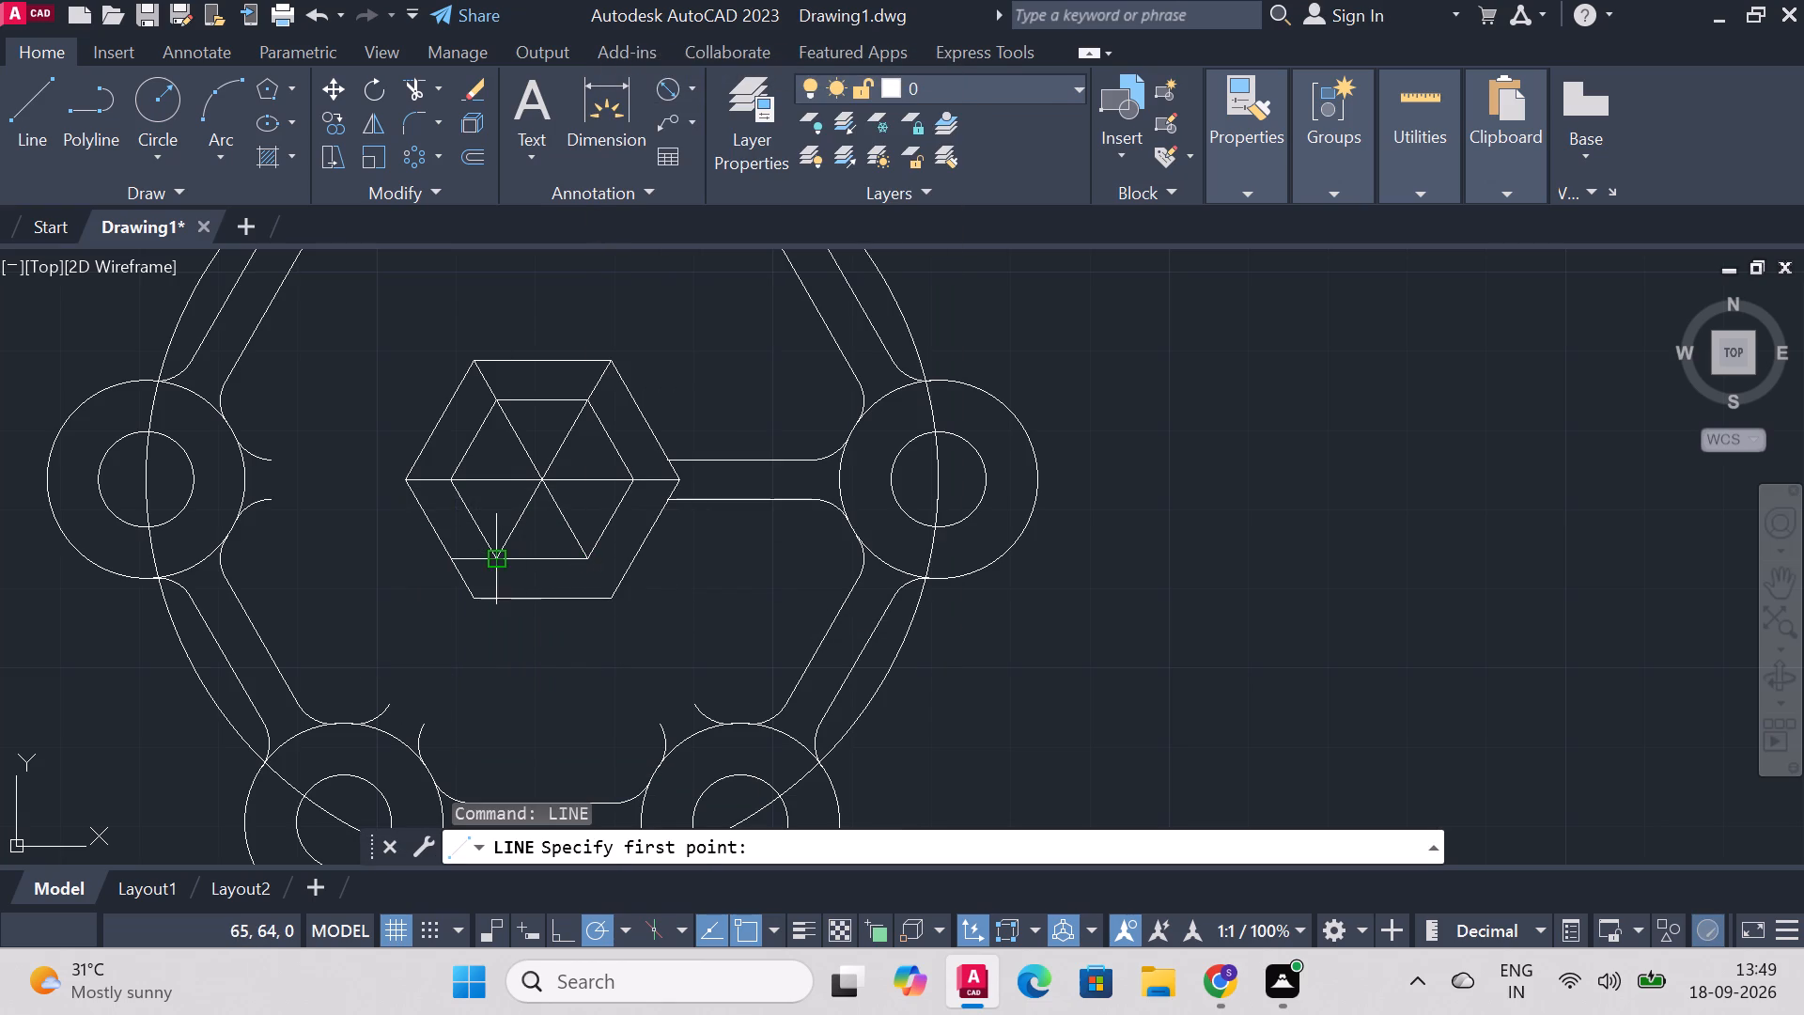
{"action": "left_click", "coordinate": [490, 562]}
{"action": "left_click", "coordinate": [469, 608]}
{"action": "right_click", "coordinate": [599, 565]}
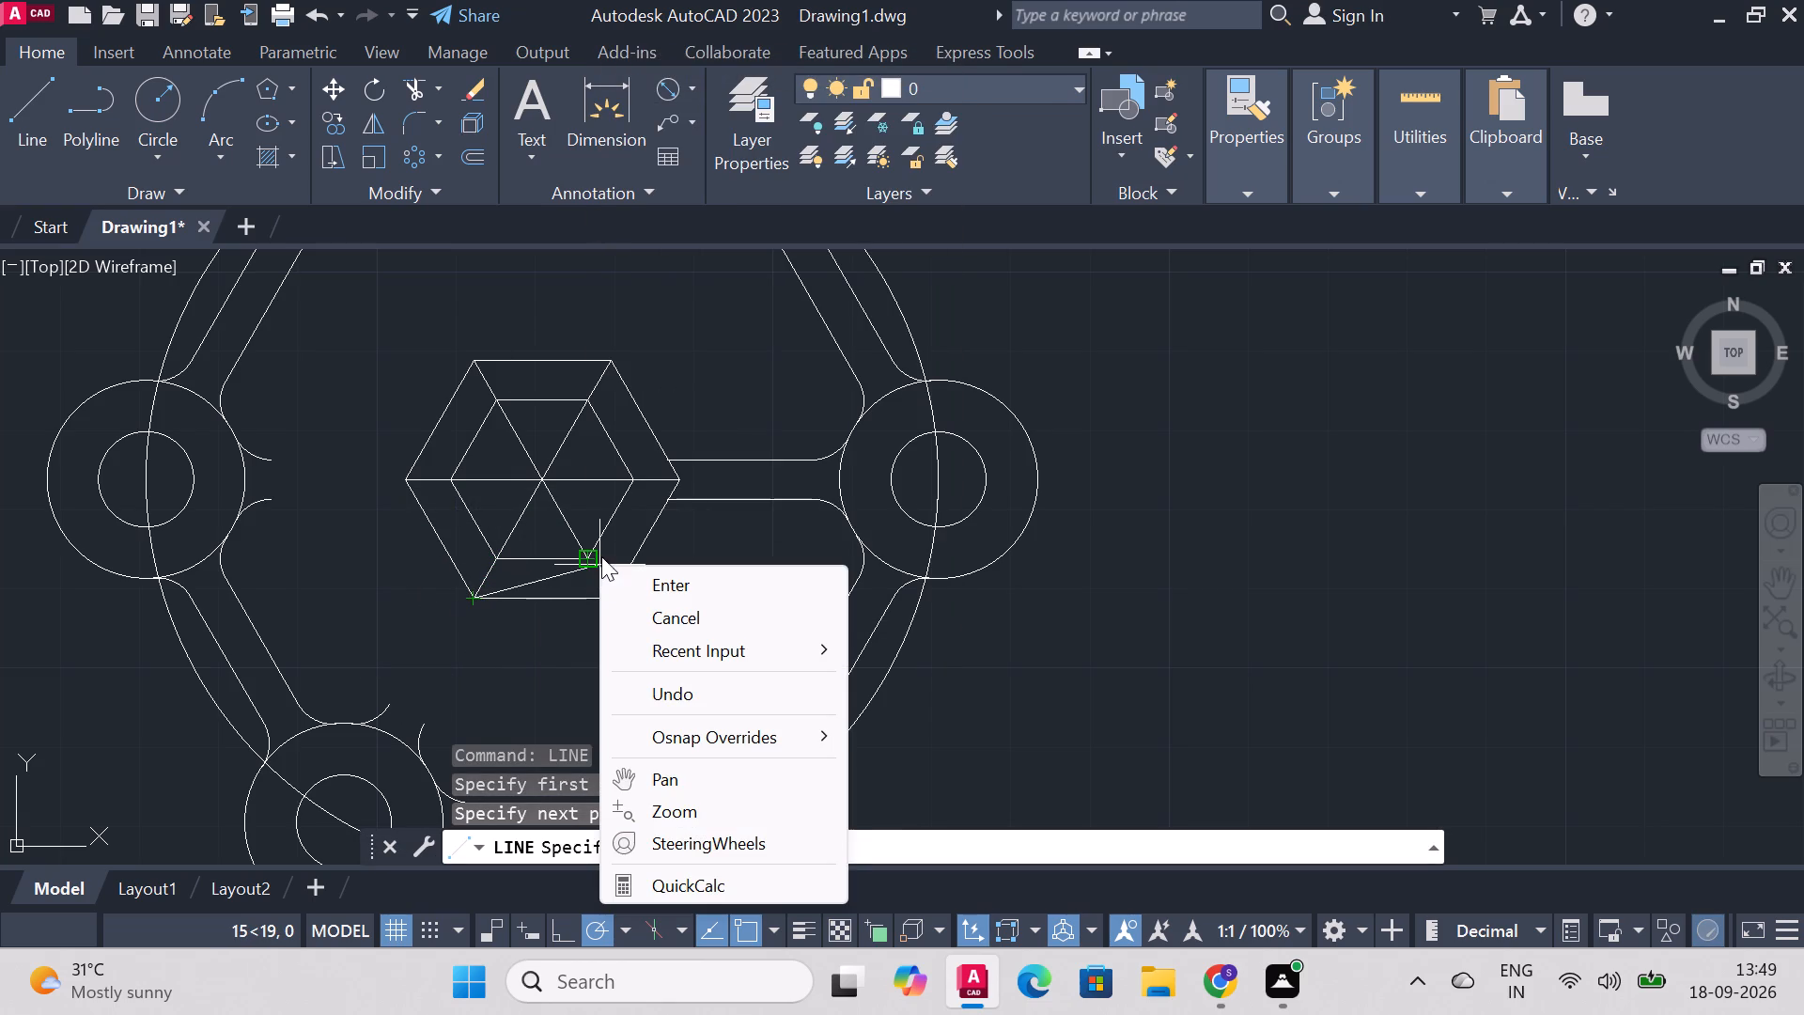
{"action": "left_click", "coordinate": [689, 584]}
{"action": "right_click", "coordinate": [593, 590]}
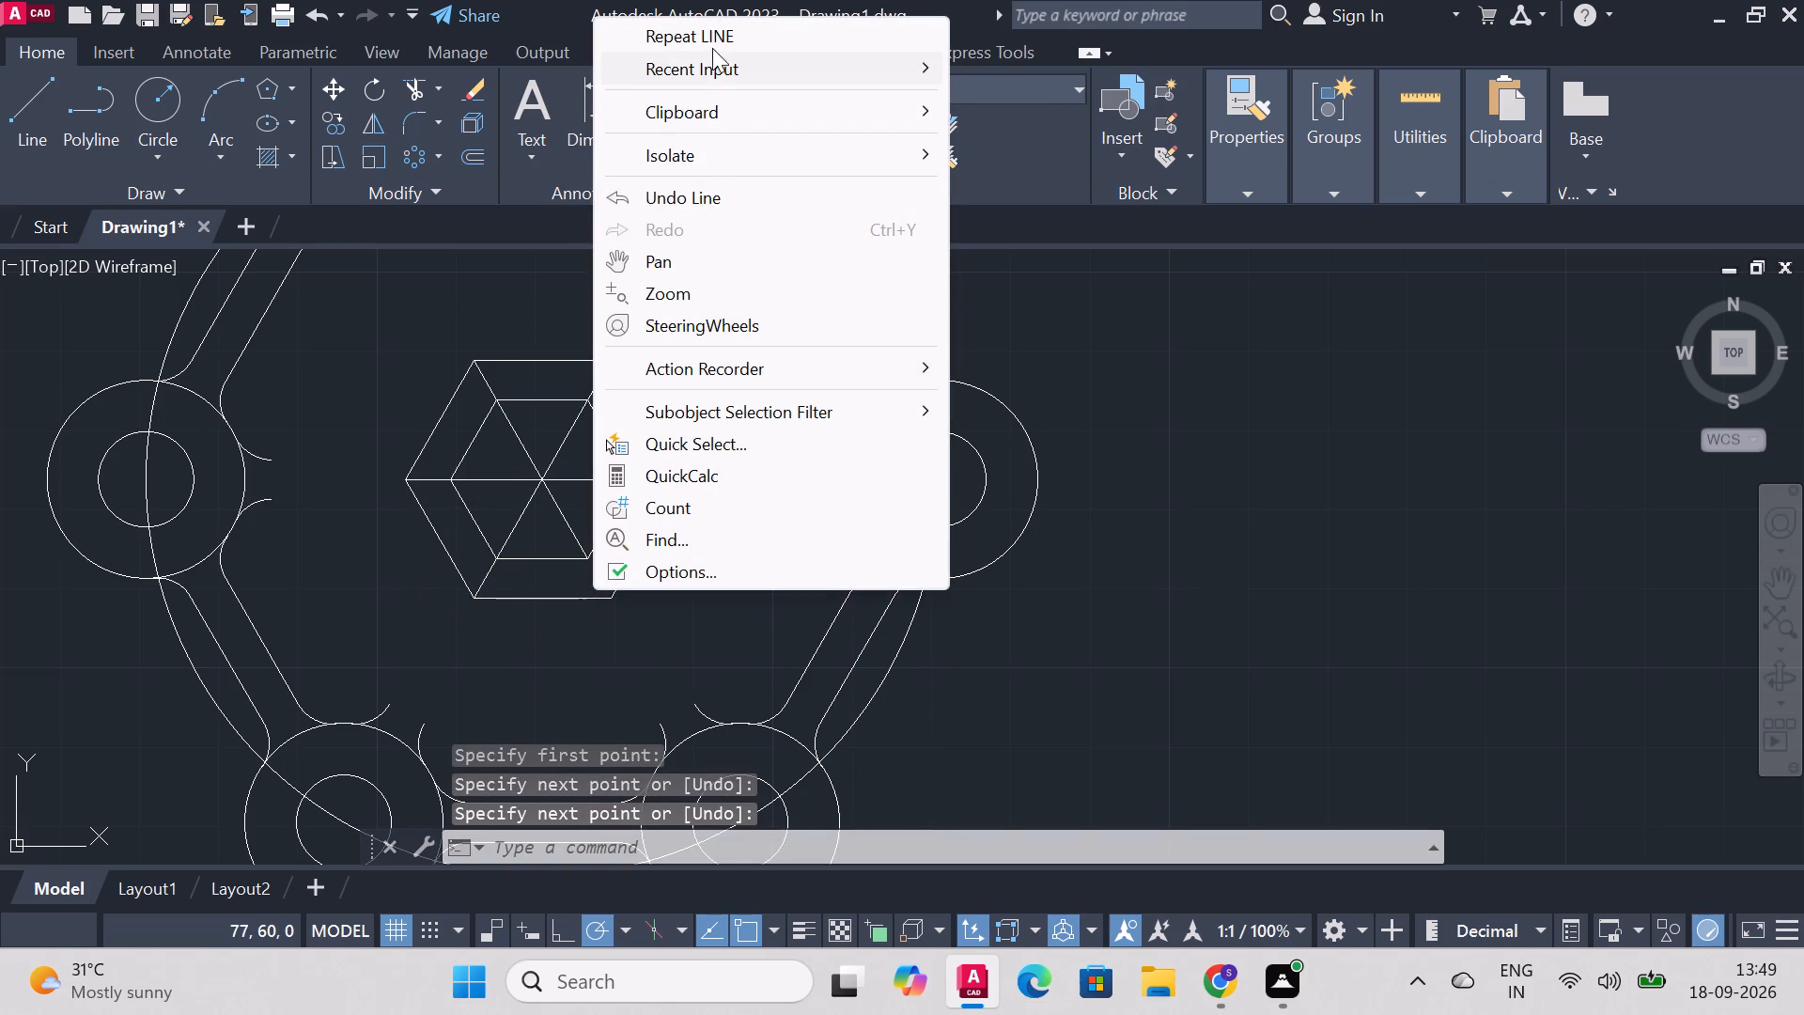
{"action": "left_click", "coordinate": [718, 24]}
{"action": "left_click", "coordinate": [583, 557]}
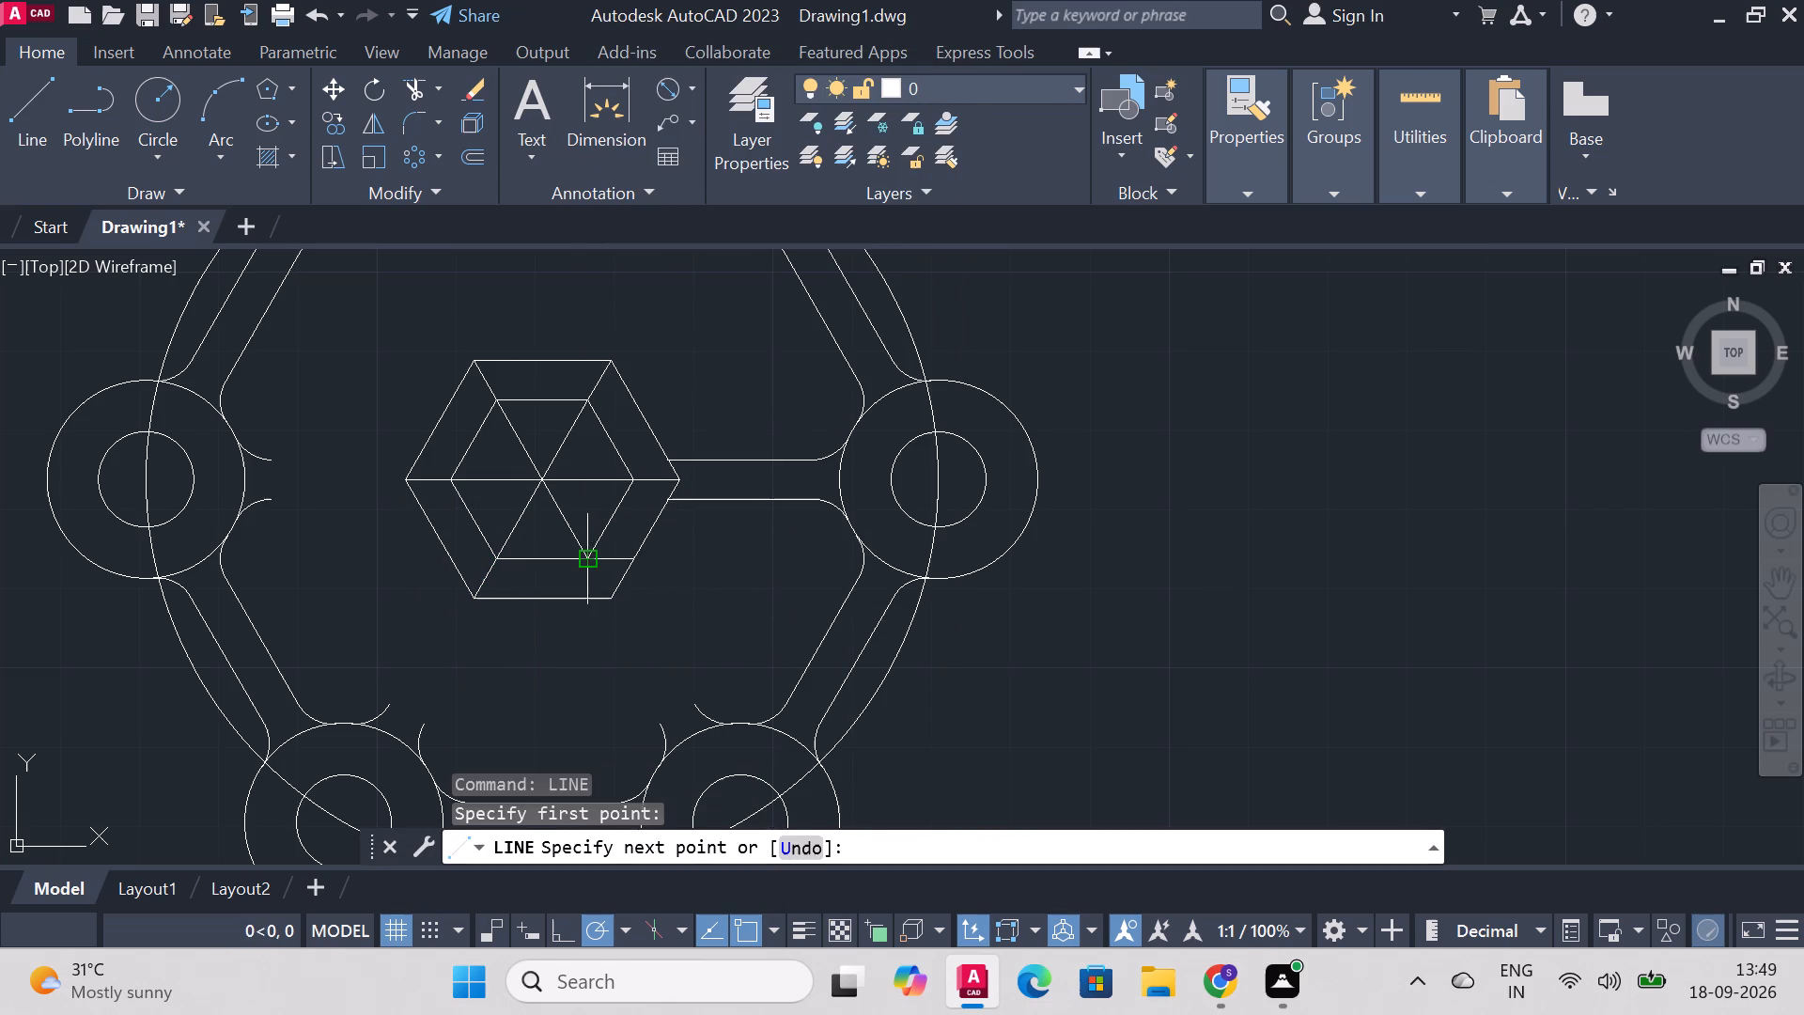
{"action": "left_click", "coordinate": [608, 609]}
{"action": "right_click", "coordinate": [605, 609]}
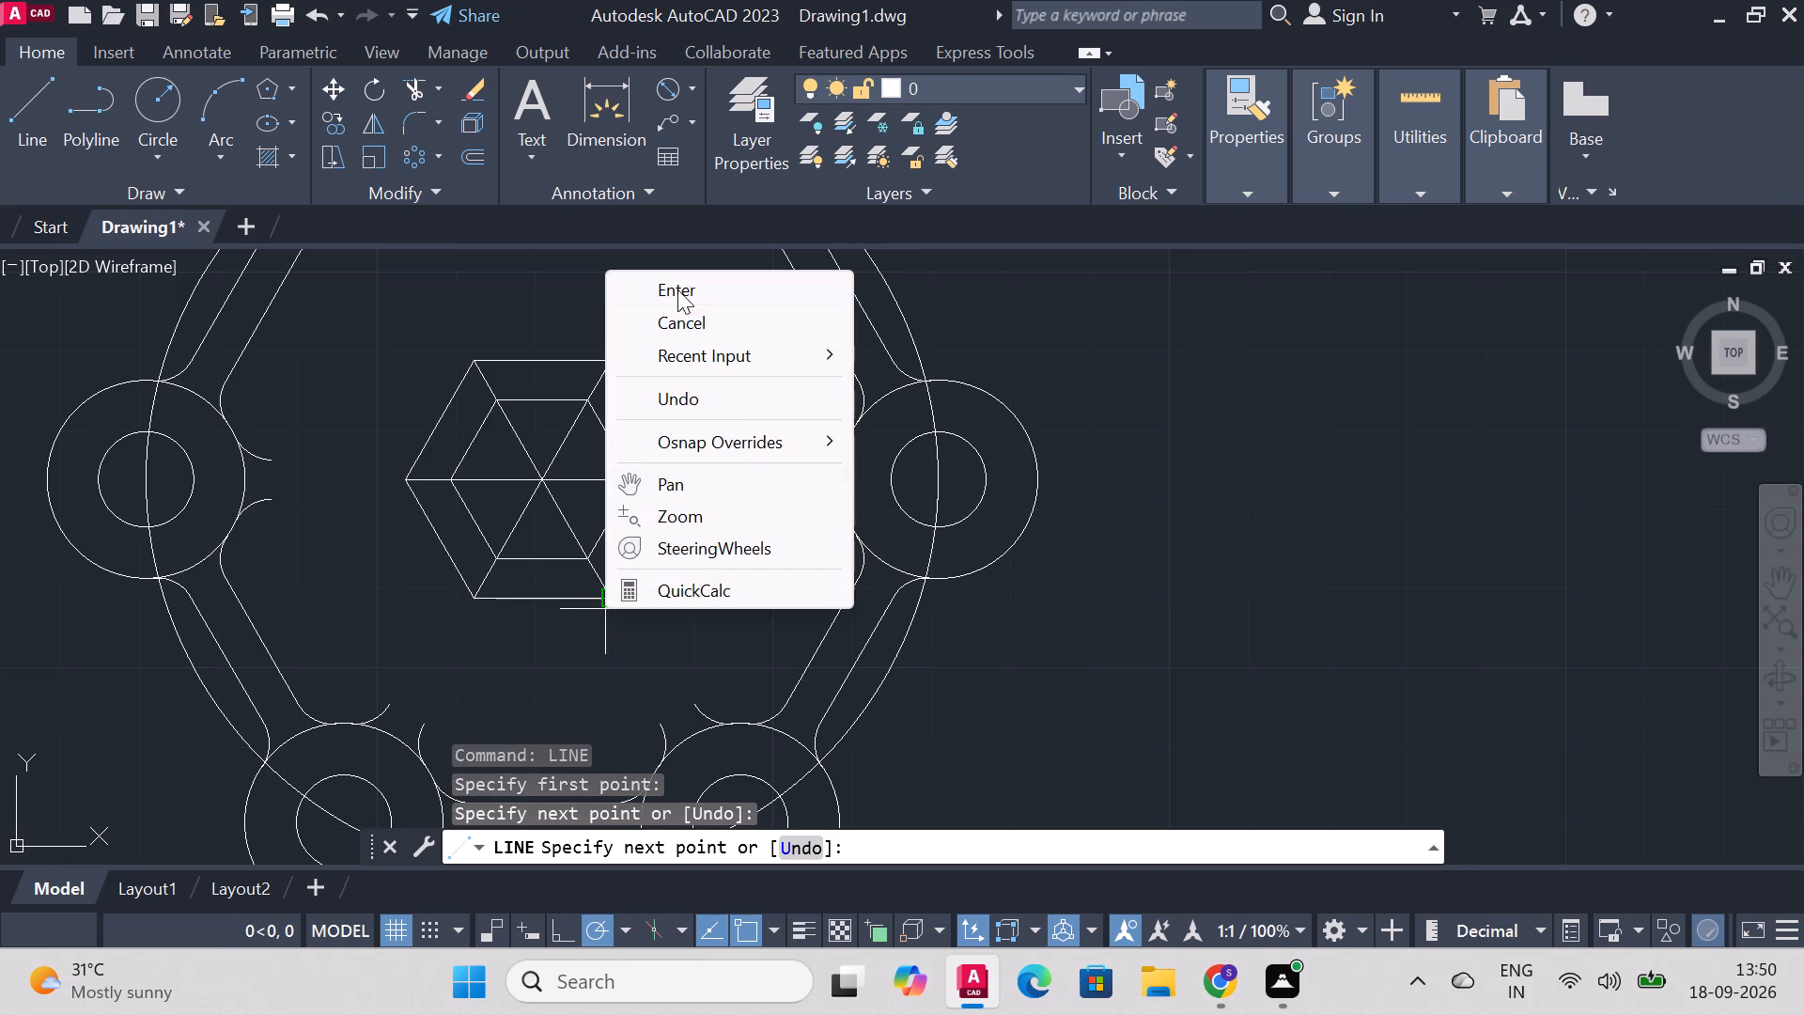
{"action": "left_click", "coordinate": [677, 286]}
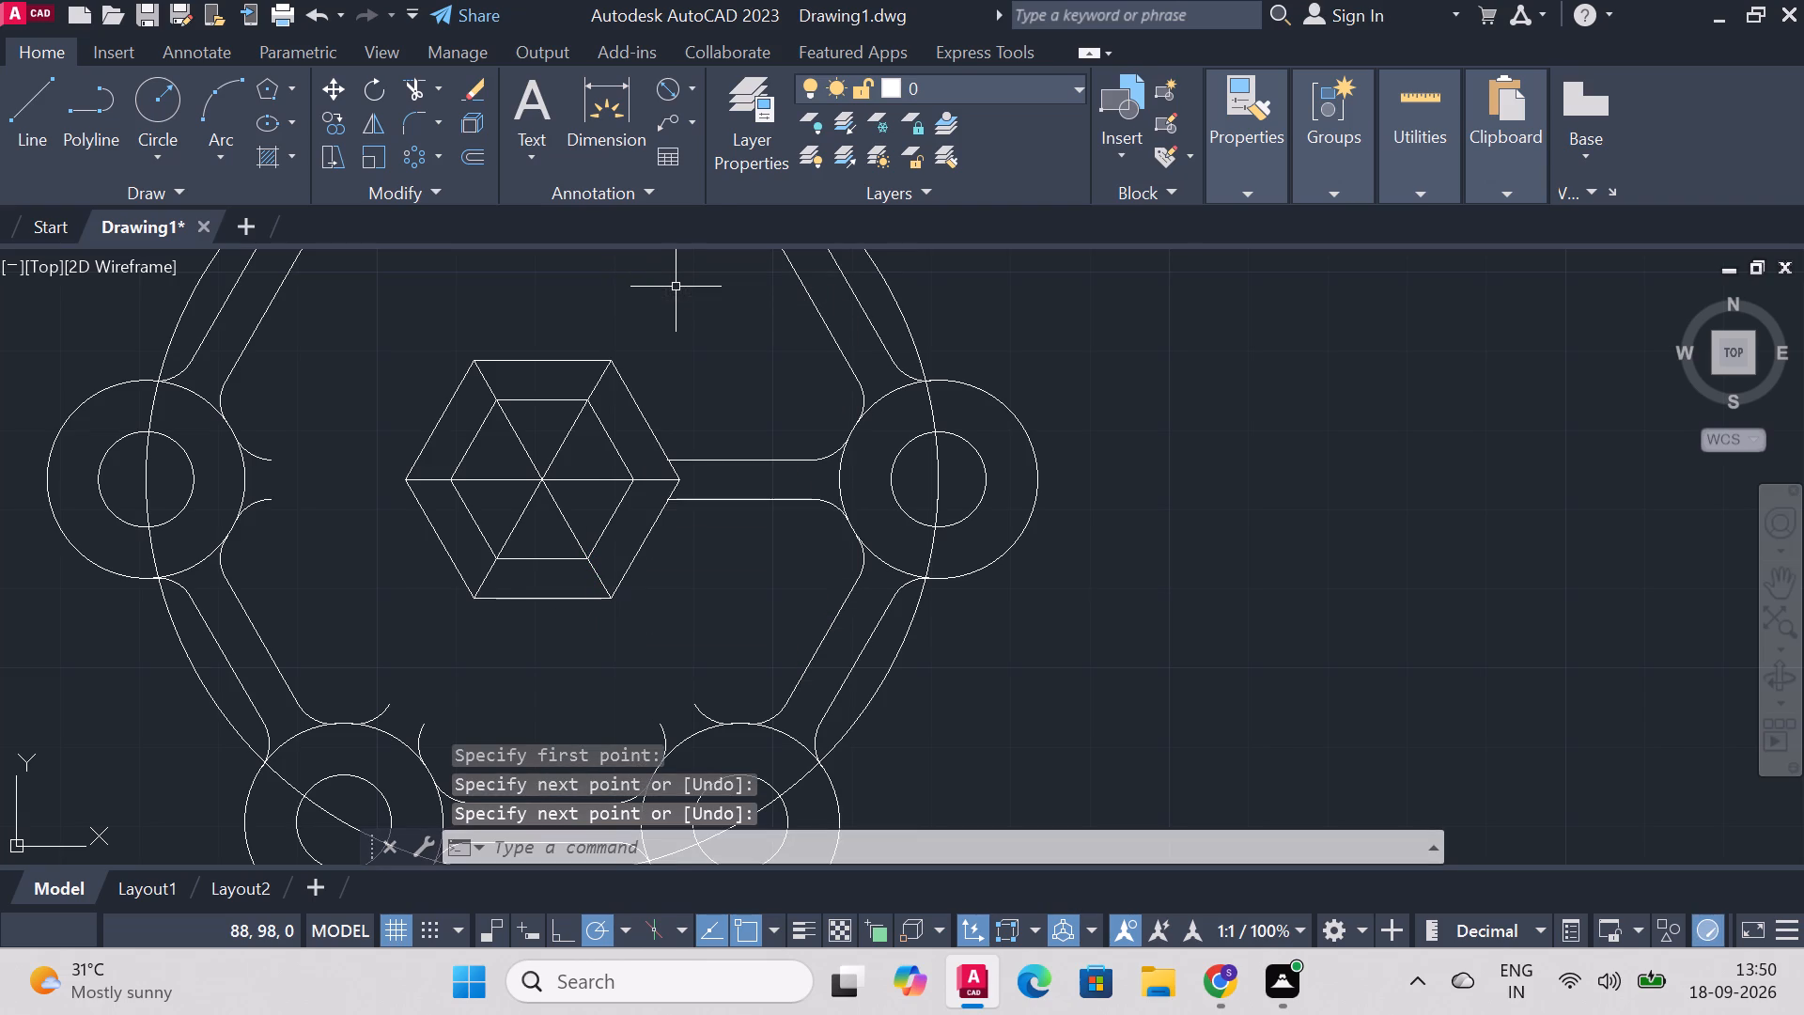
Fillet the outer hexagon's lower-right edge with the lower line of the right spoke.
{"action": "left_click", "coordinate": [419, 123]}
{"action": "left_click", "coordinate": [651, 527]}
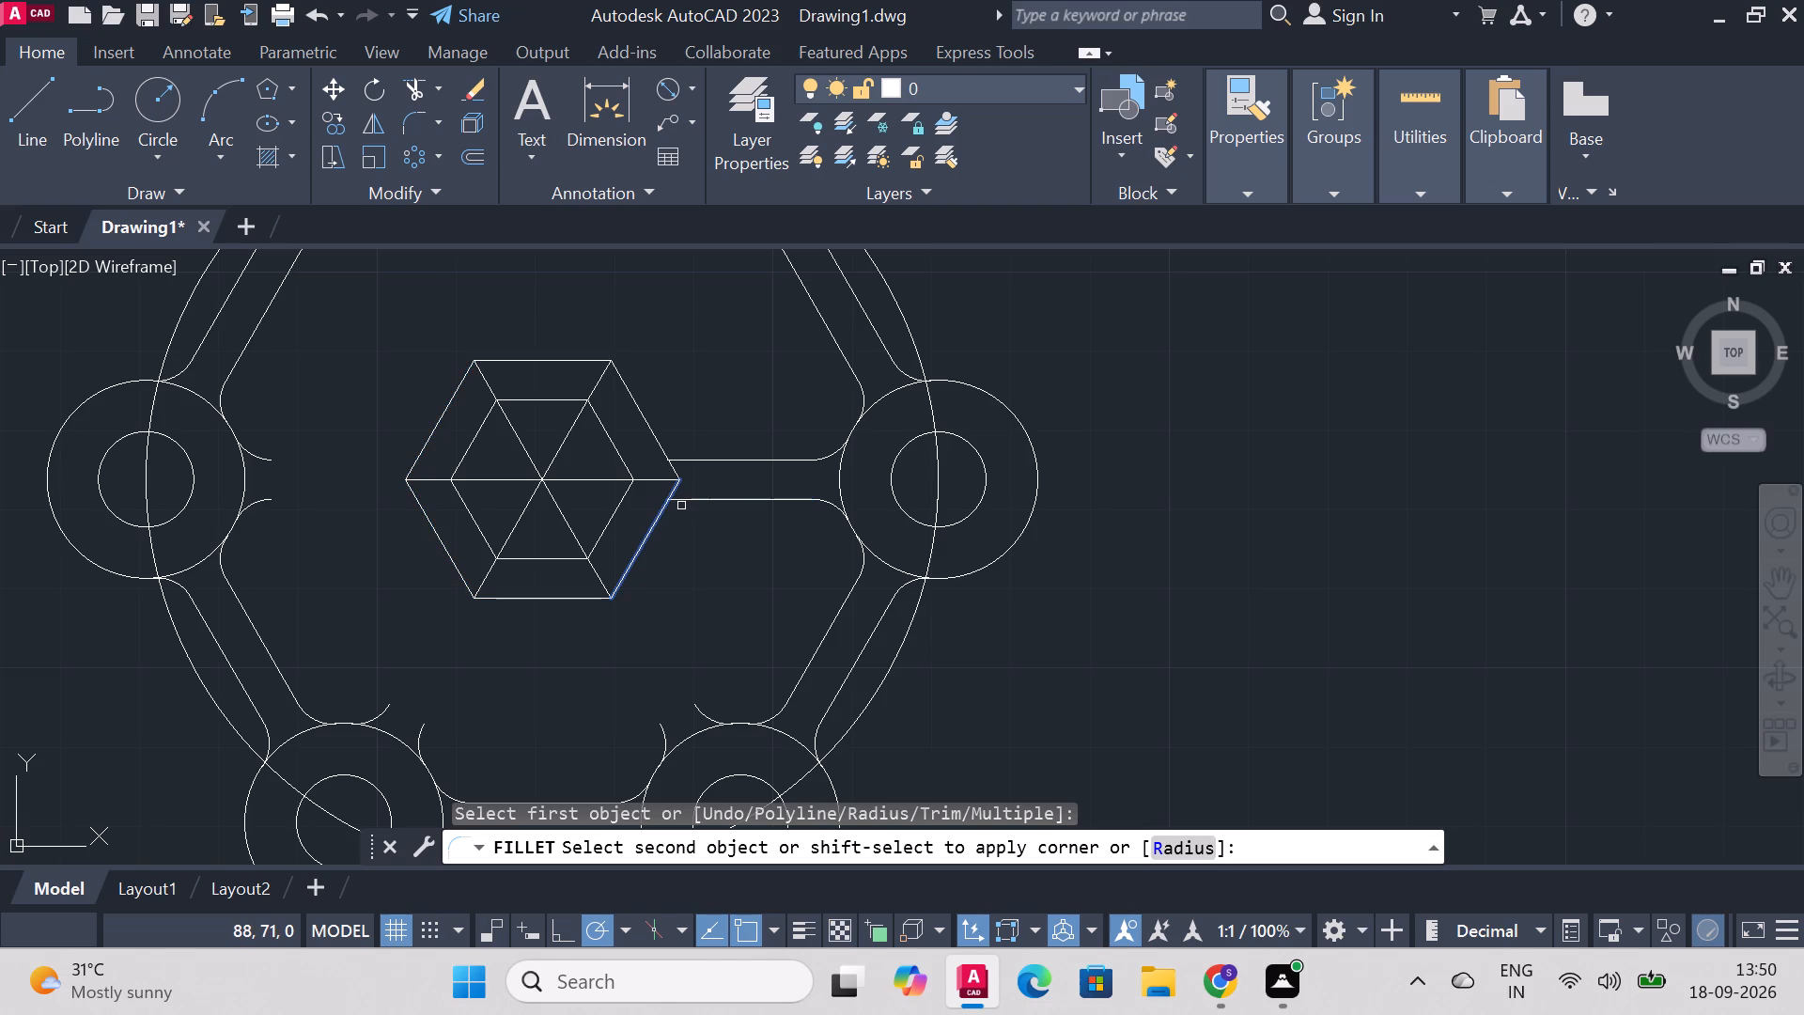
{"action": "left_click", "coordinate": [688, 501]}
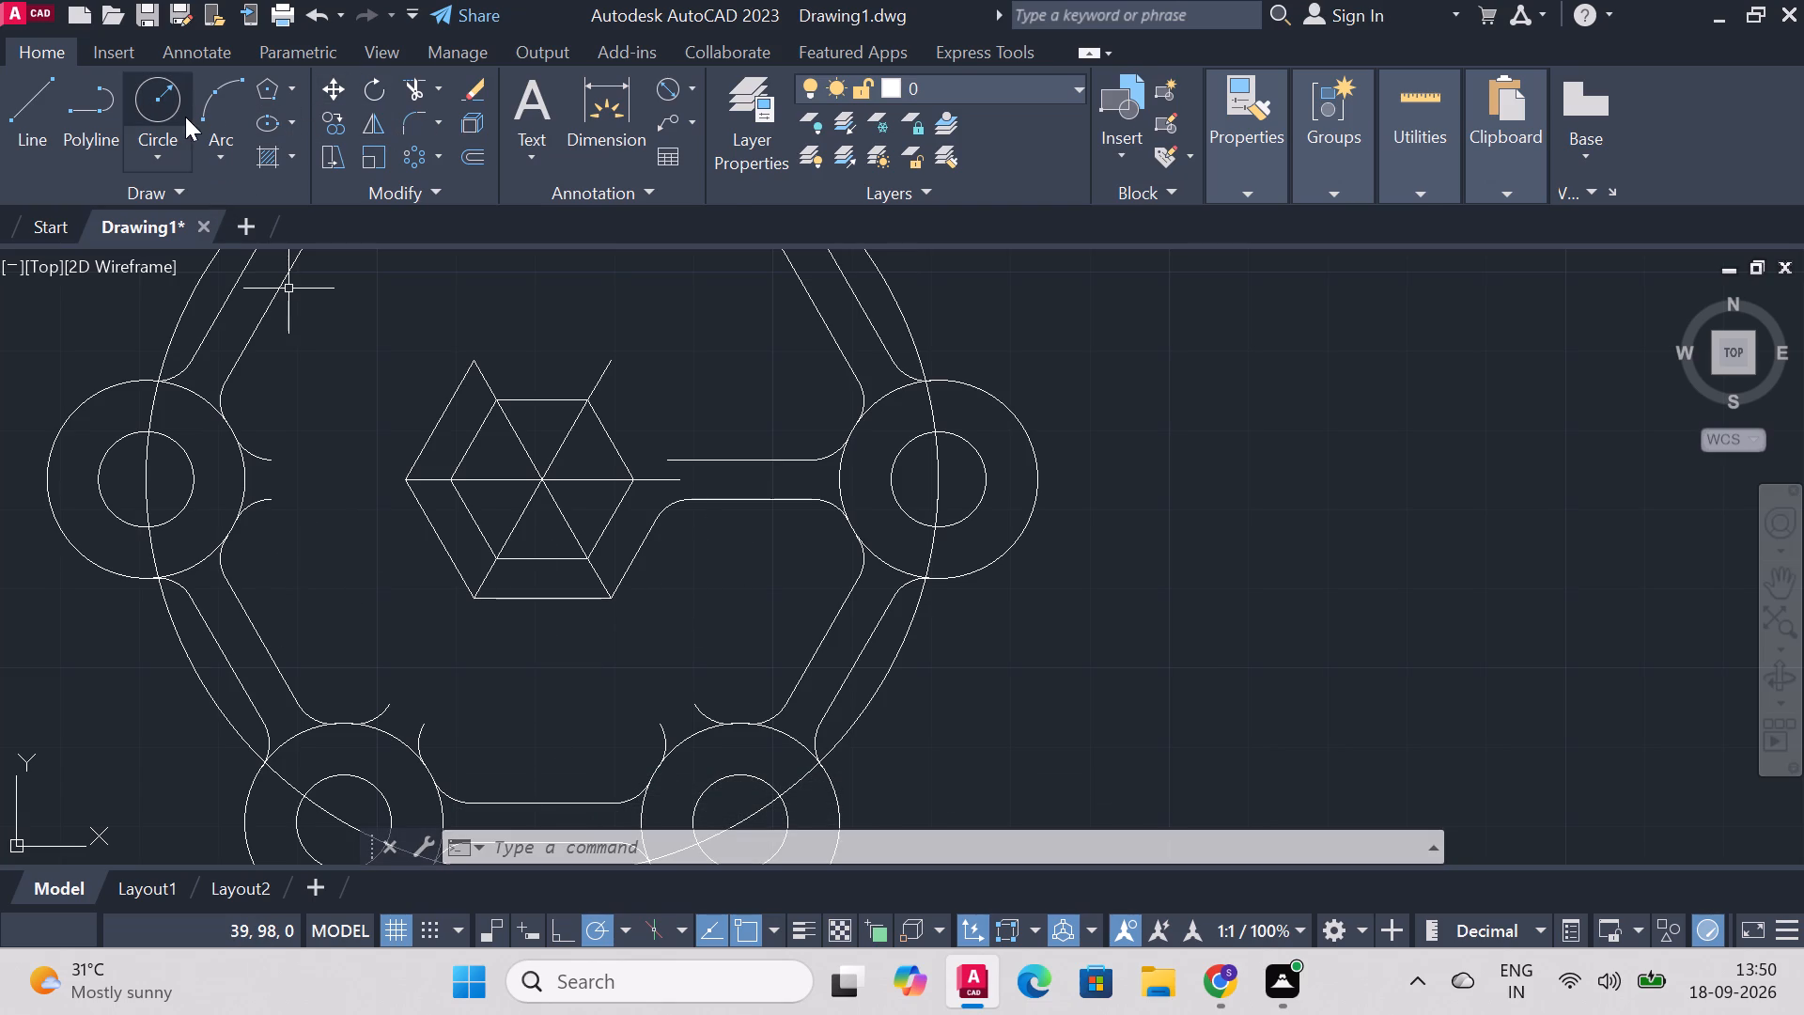
Trim away the remaining outer hexagon edges around the centre, keeping the right spoke's lower fillet arc.
{"action": "left_click", "coordinate": [410, 86]}
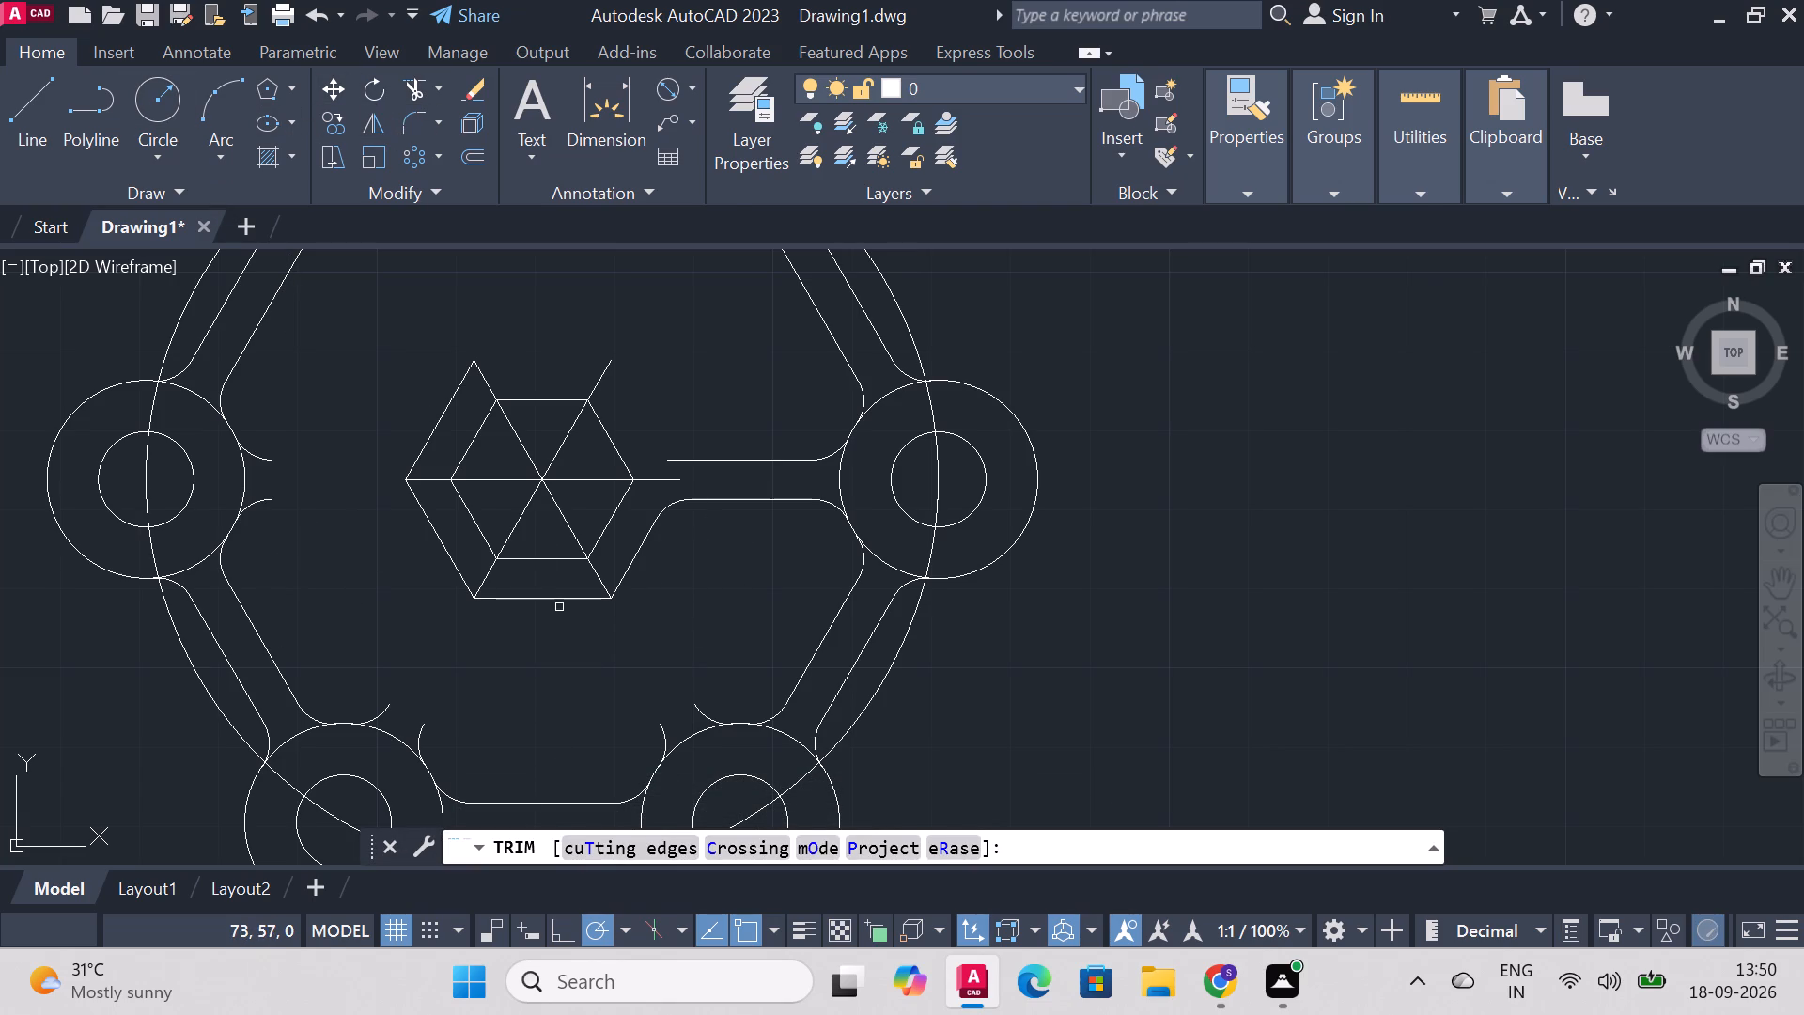
{"action": "left_click", "coordinate": [559, 605]}
{"action": "left_click", "coordinate": [552, 596]}
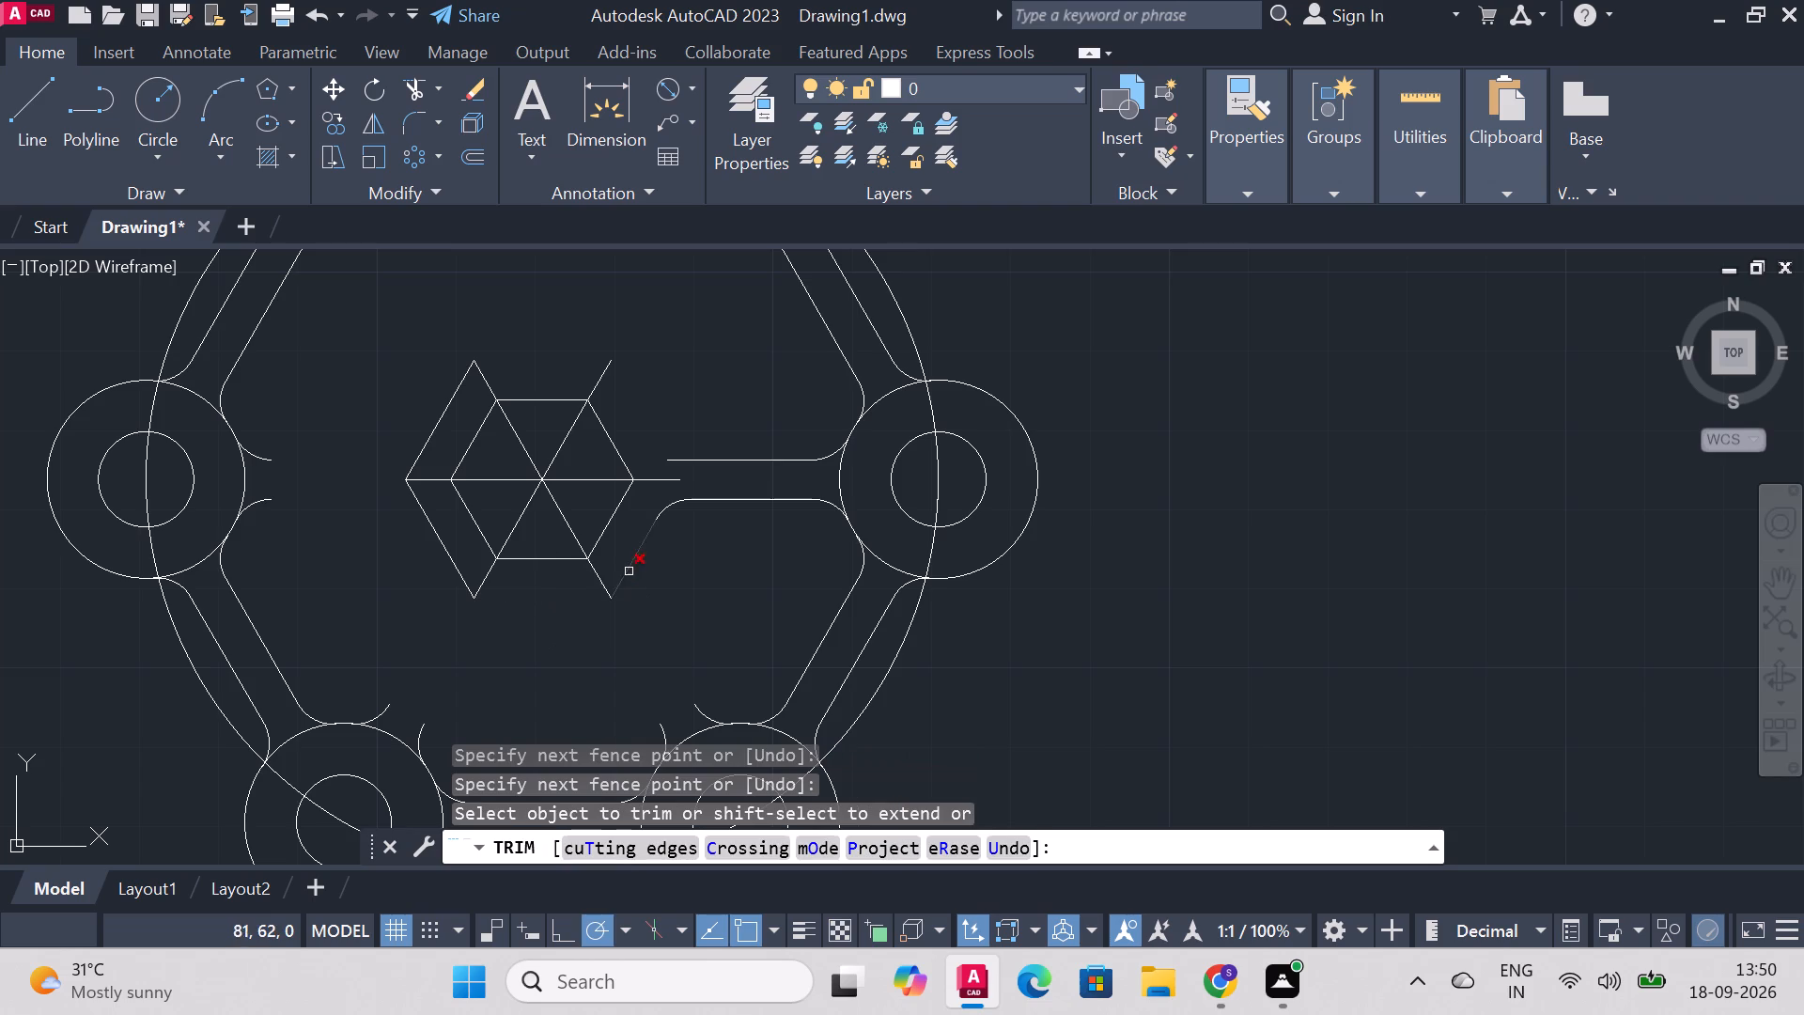
{"action": "left_click", "coordinate": [631, 569]}
{"action": "left_click", "coordinate": [460, 577]}
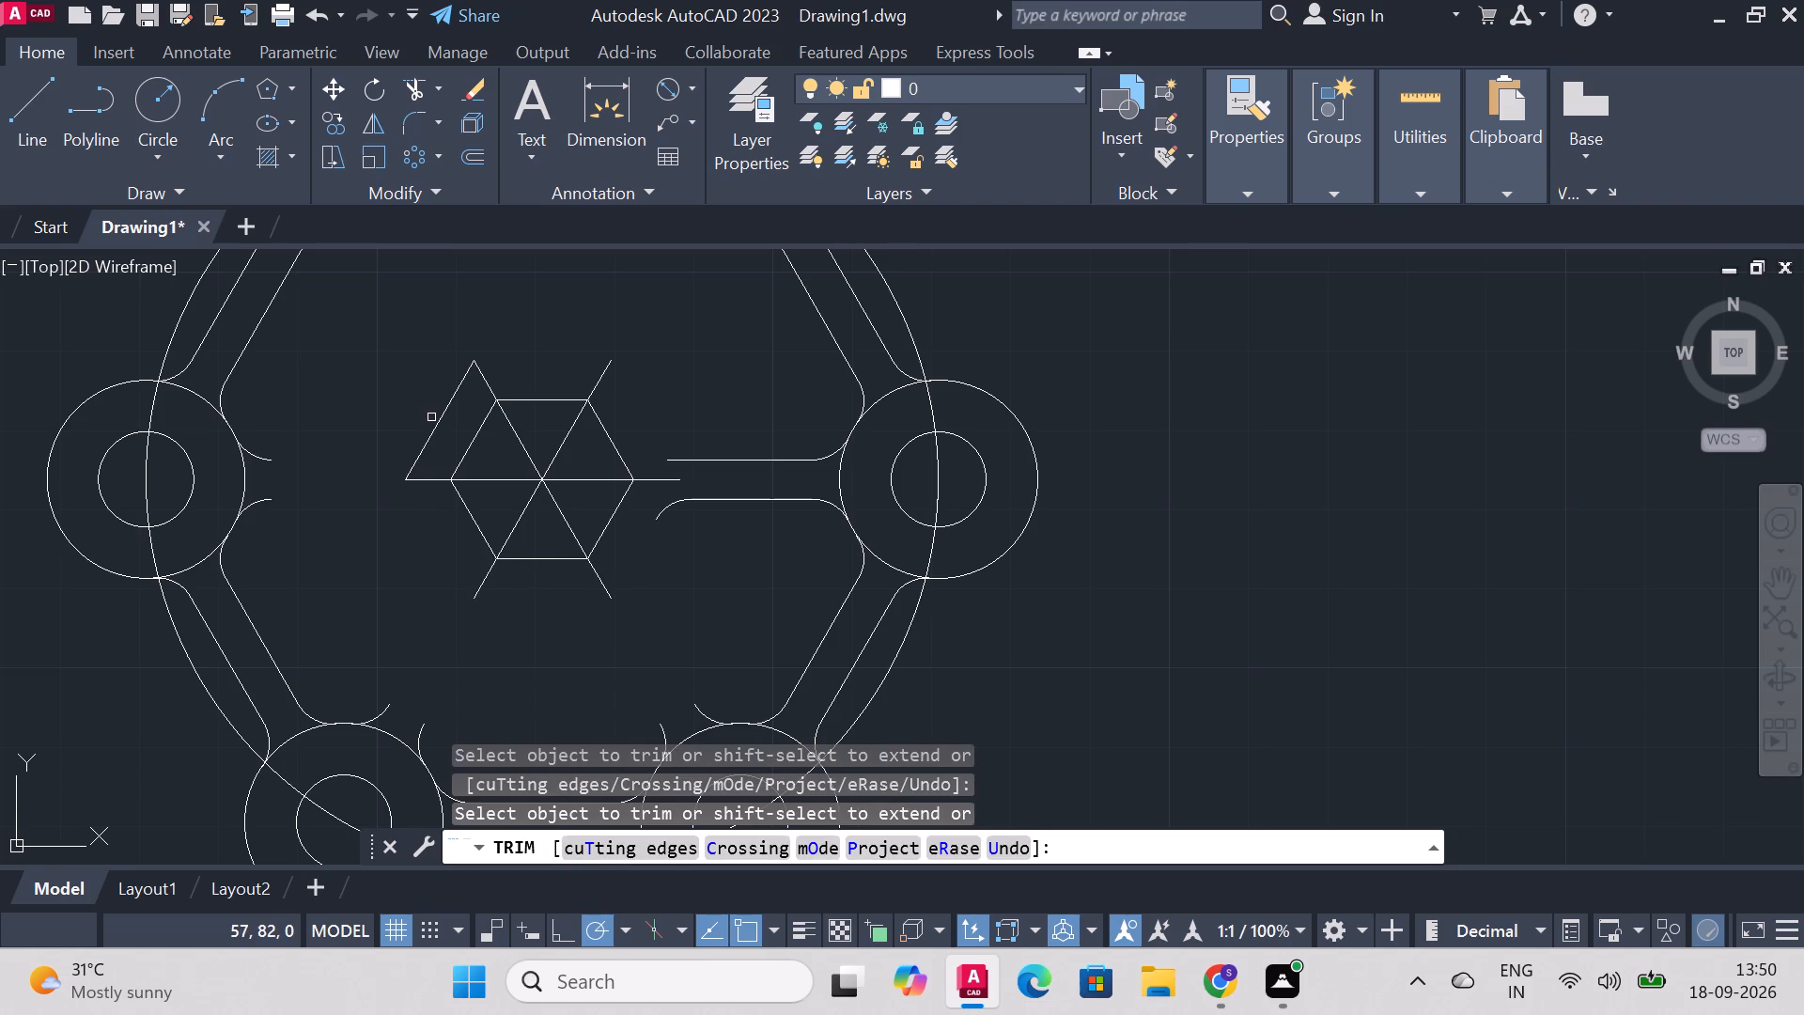
{"action": "left_click", "coordinate": [435, 421]}
{"action": "left_click", "coordinate": [1207, 535]}
{"action": "right_click", "coordinate": [1207, 534]}
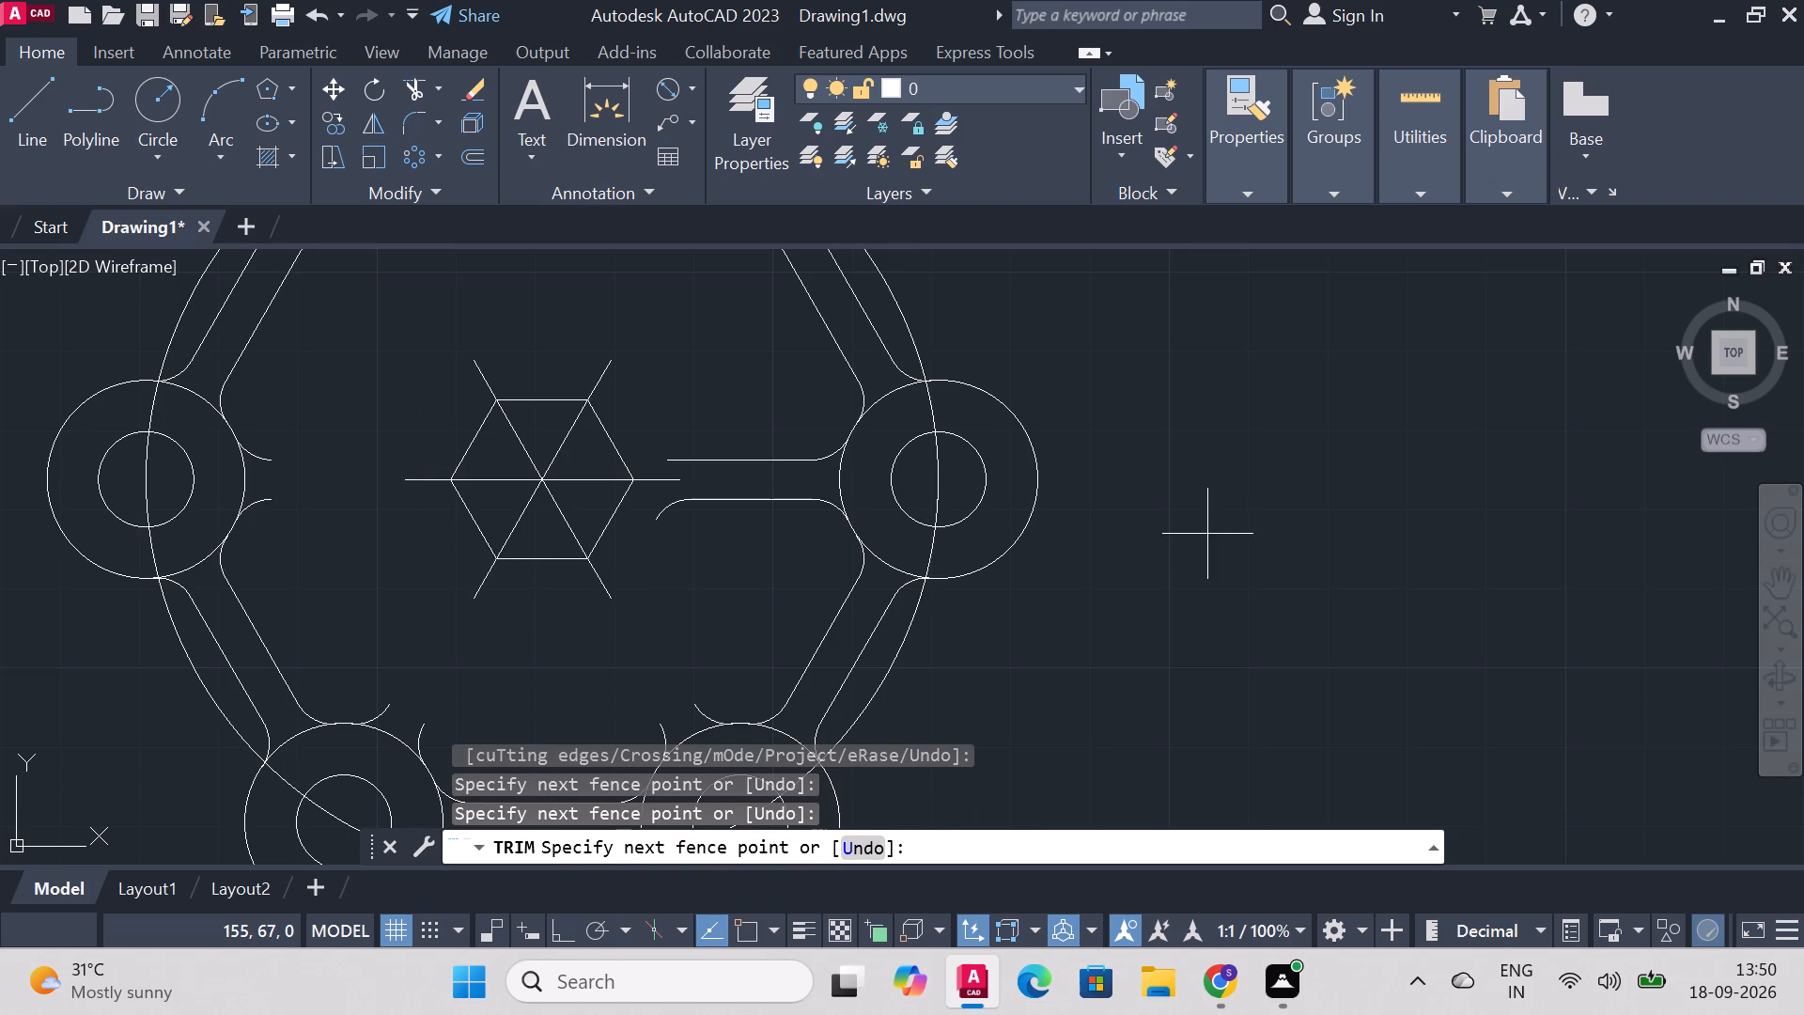
{"action": "left_click", "coordinate": [1284, 544]}
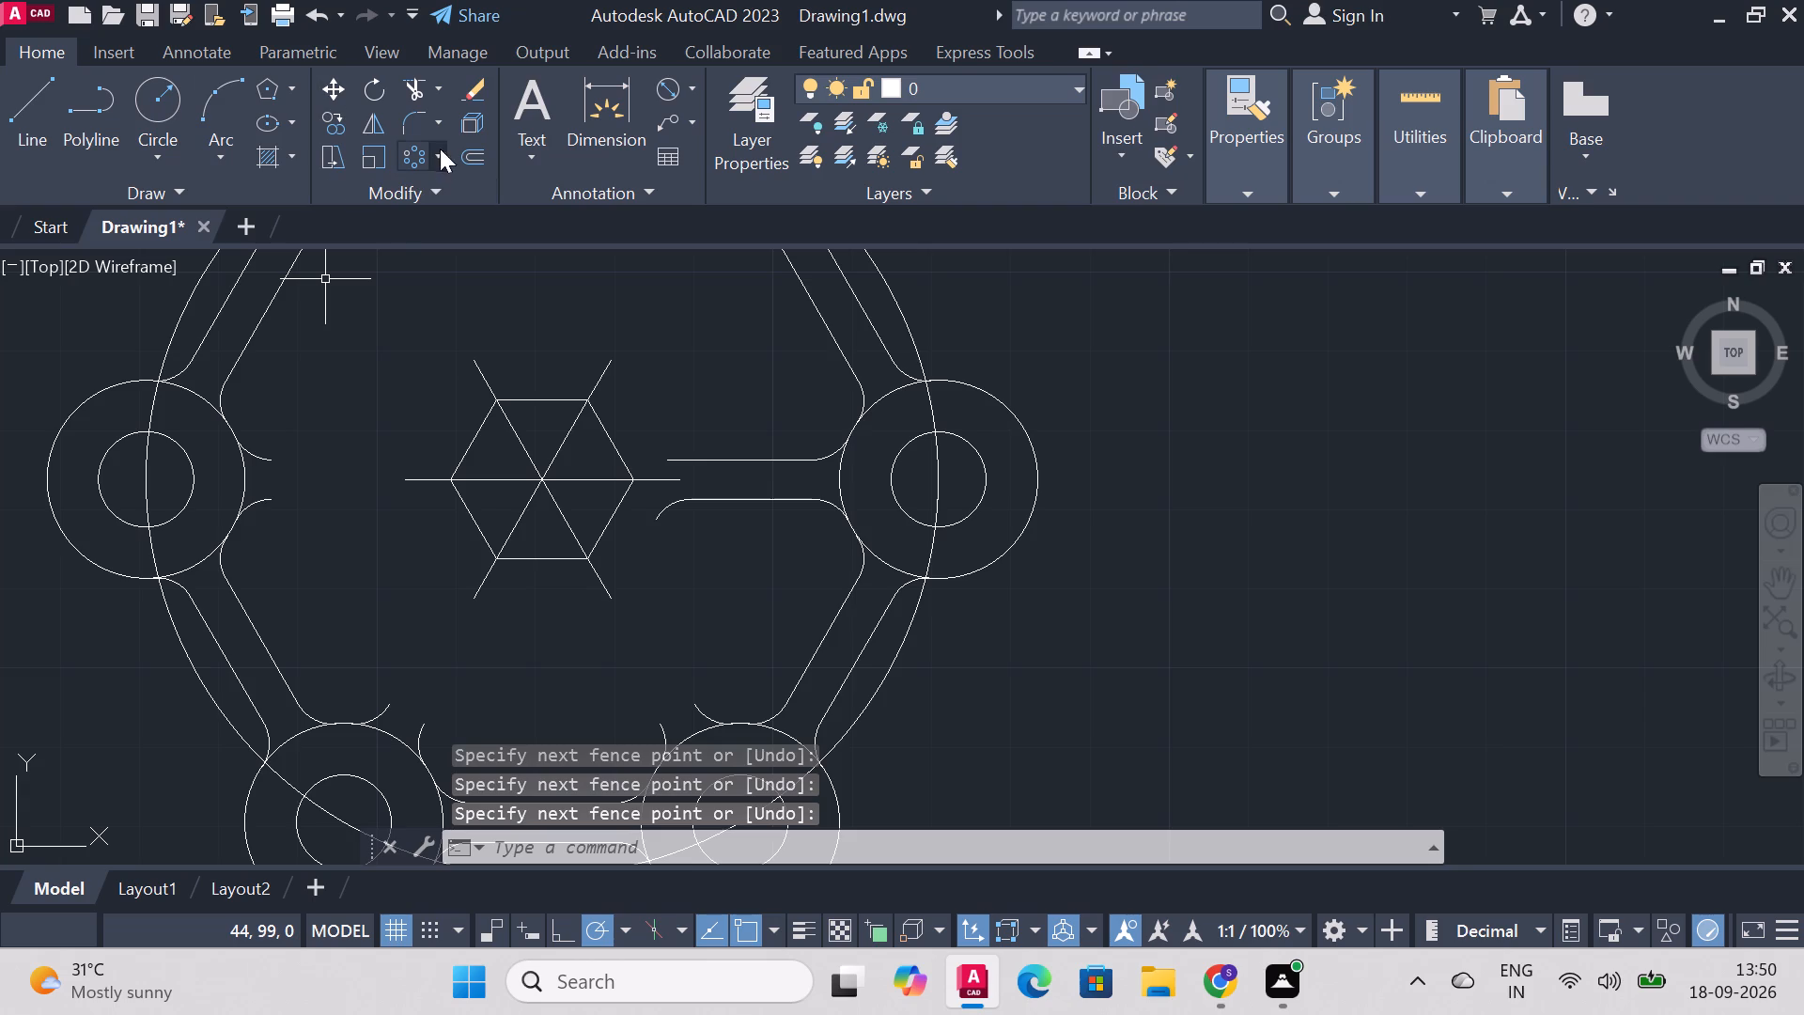
{"action": "left_click", "coordinate": [424, 91]}
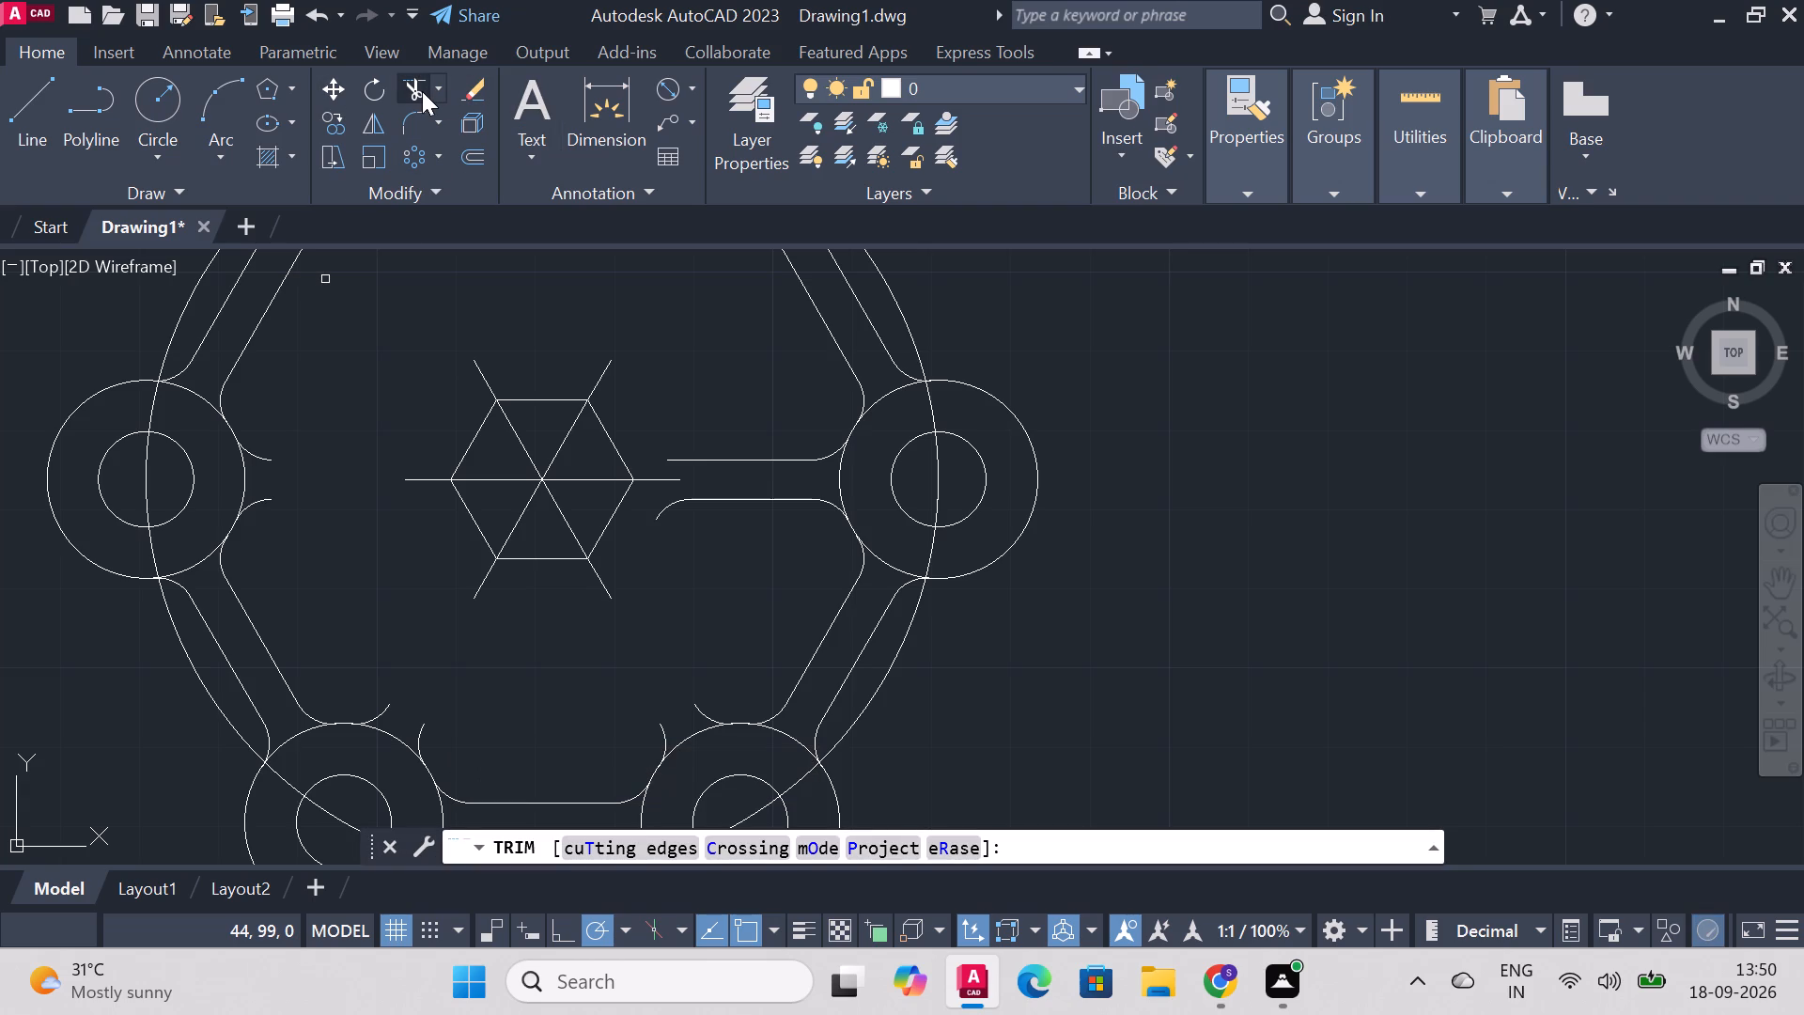
{"action": "key", "text": "Escape"}
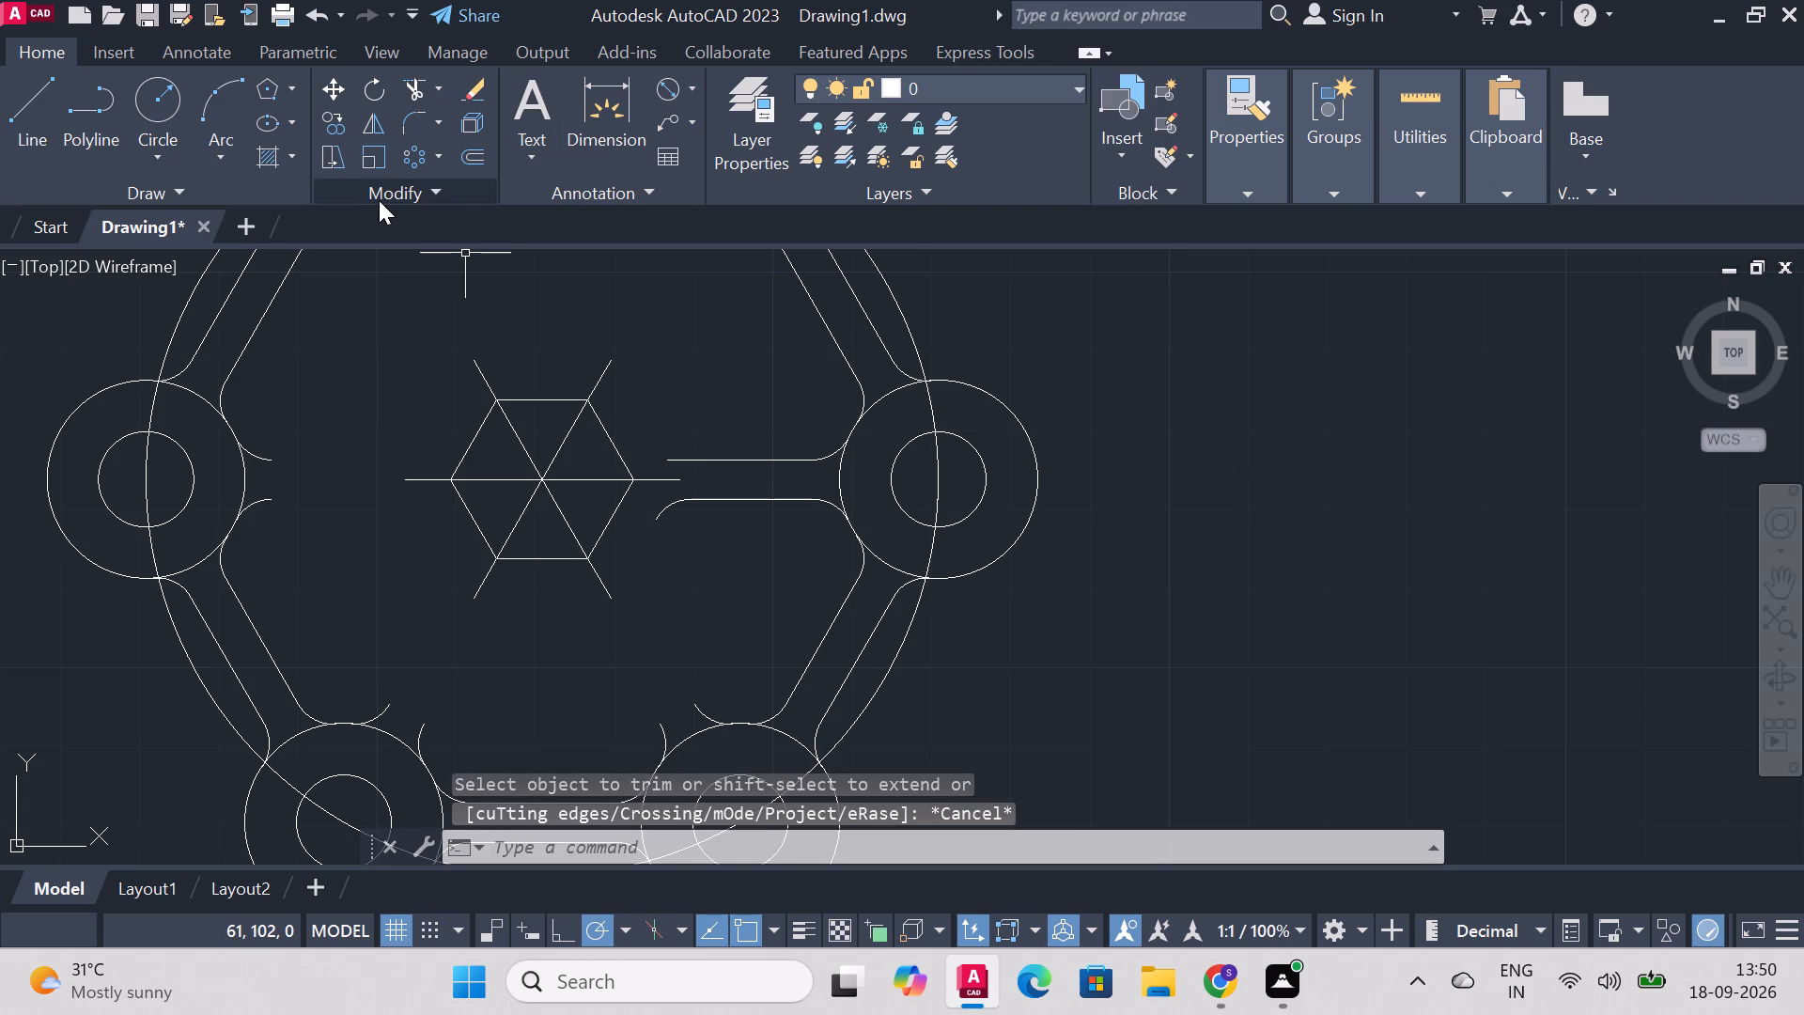
Draw a six-sided polygon circumscribed about a circle of radius 15 in the empty space beside the plate.
{"action": "left_click", "coordinate": [273, 89]}
{"action": "key", "text": "6"}
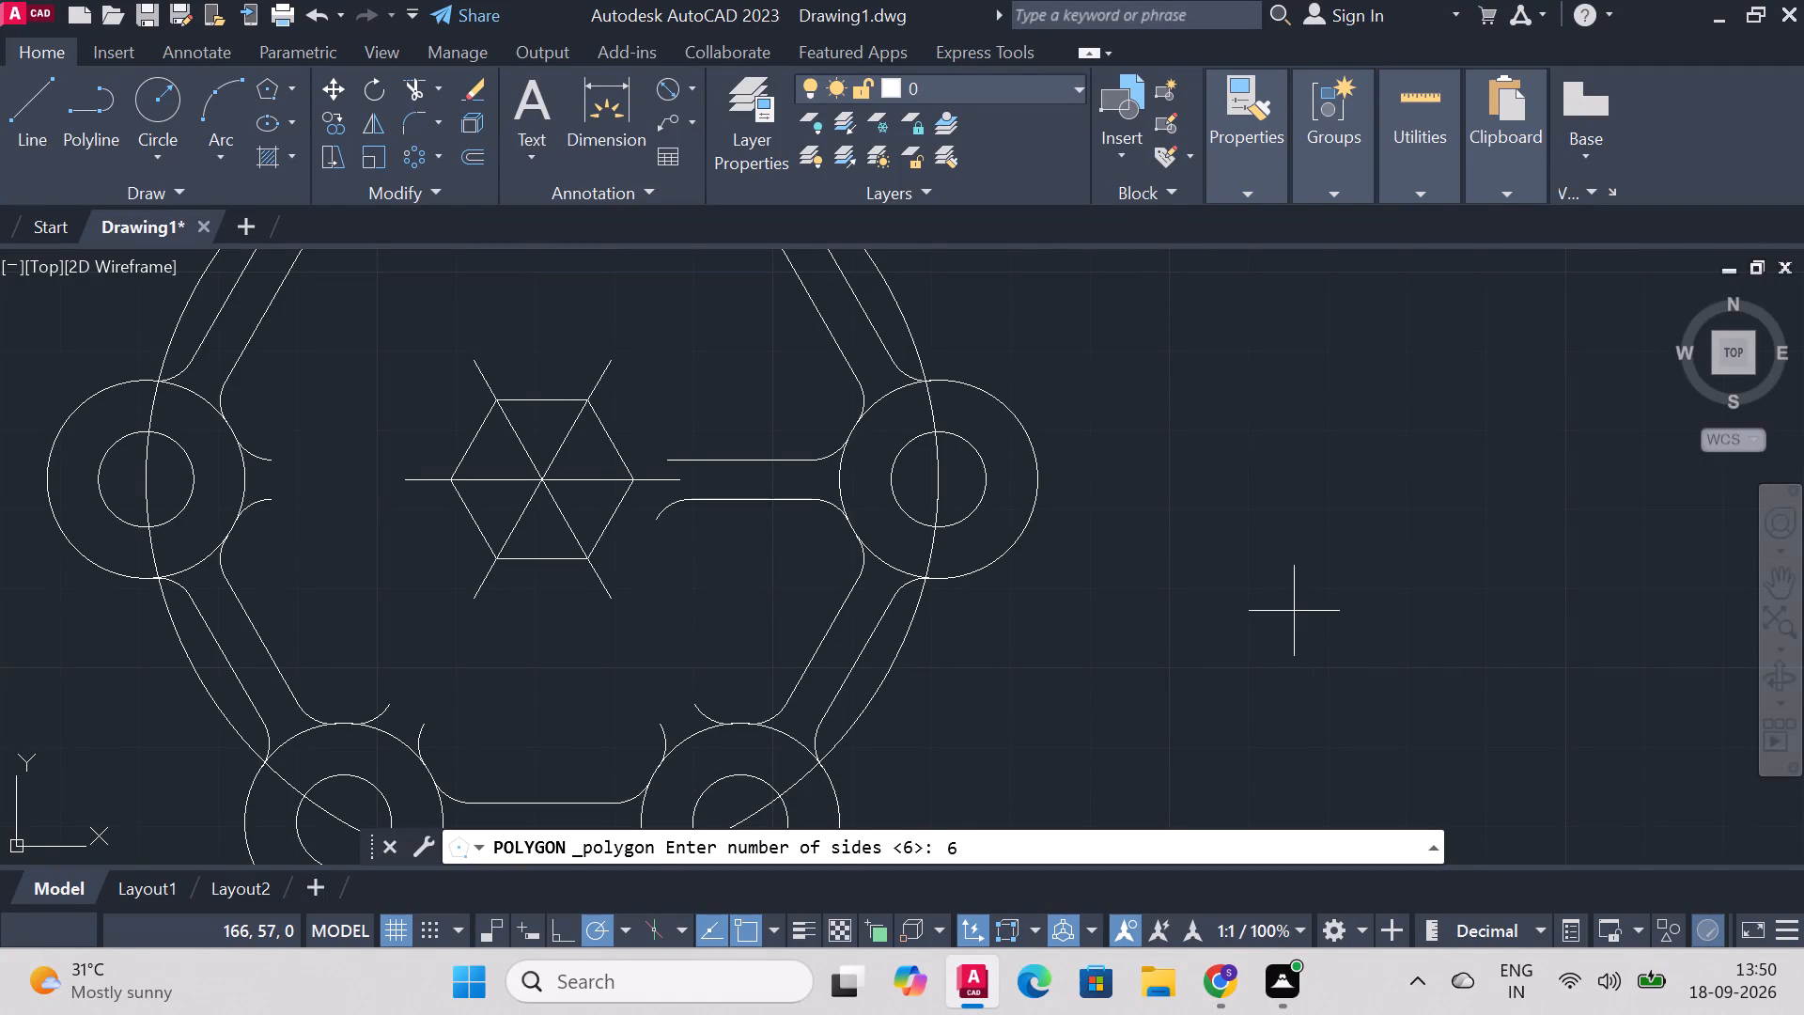
{"action": "key", "text": "Return"}
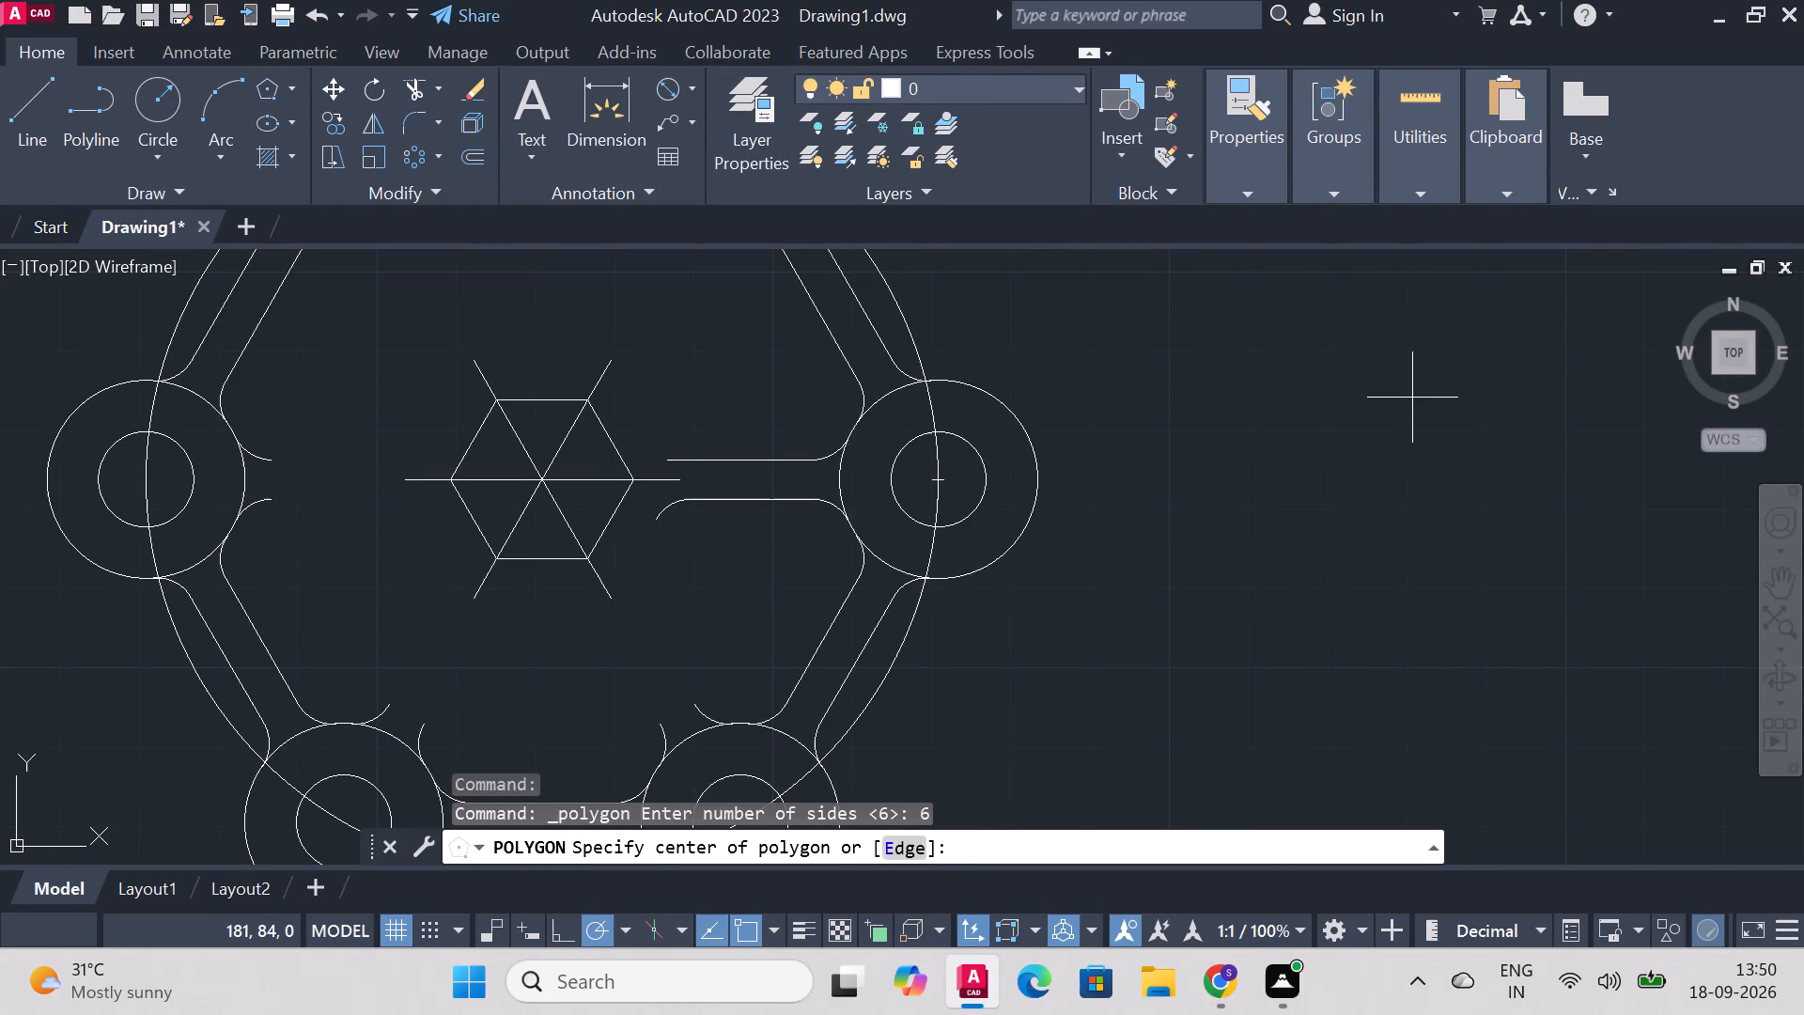
{"action": "left_click", "coordinate": [1396, 487]}
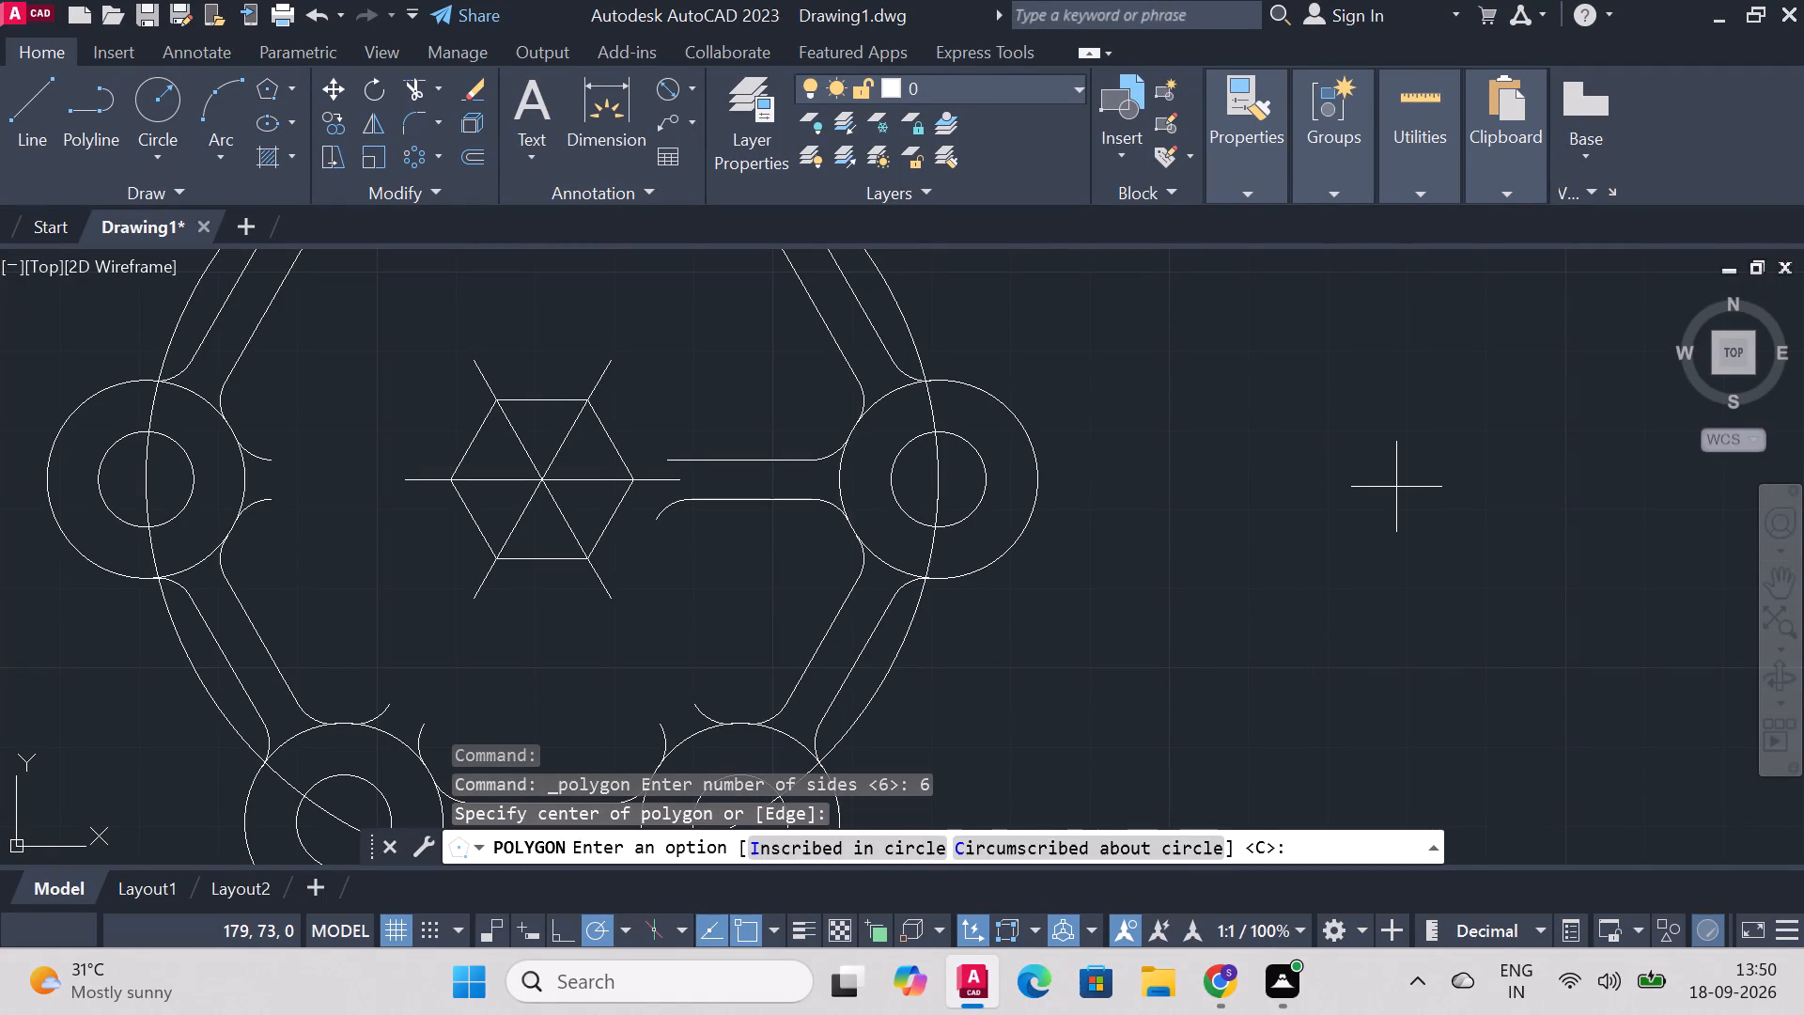
{"action": "key", "text": "c"}
{"action": "key", "text": "Return"}
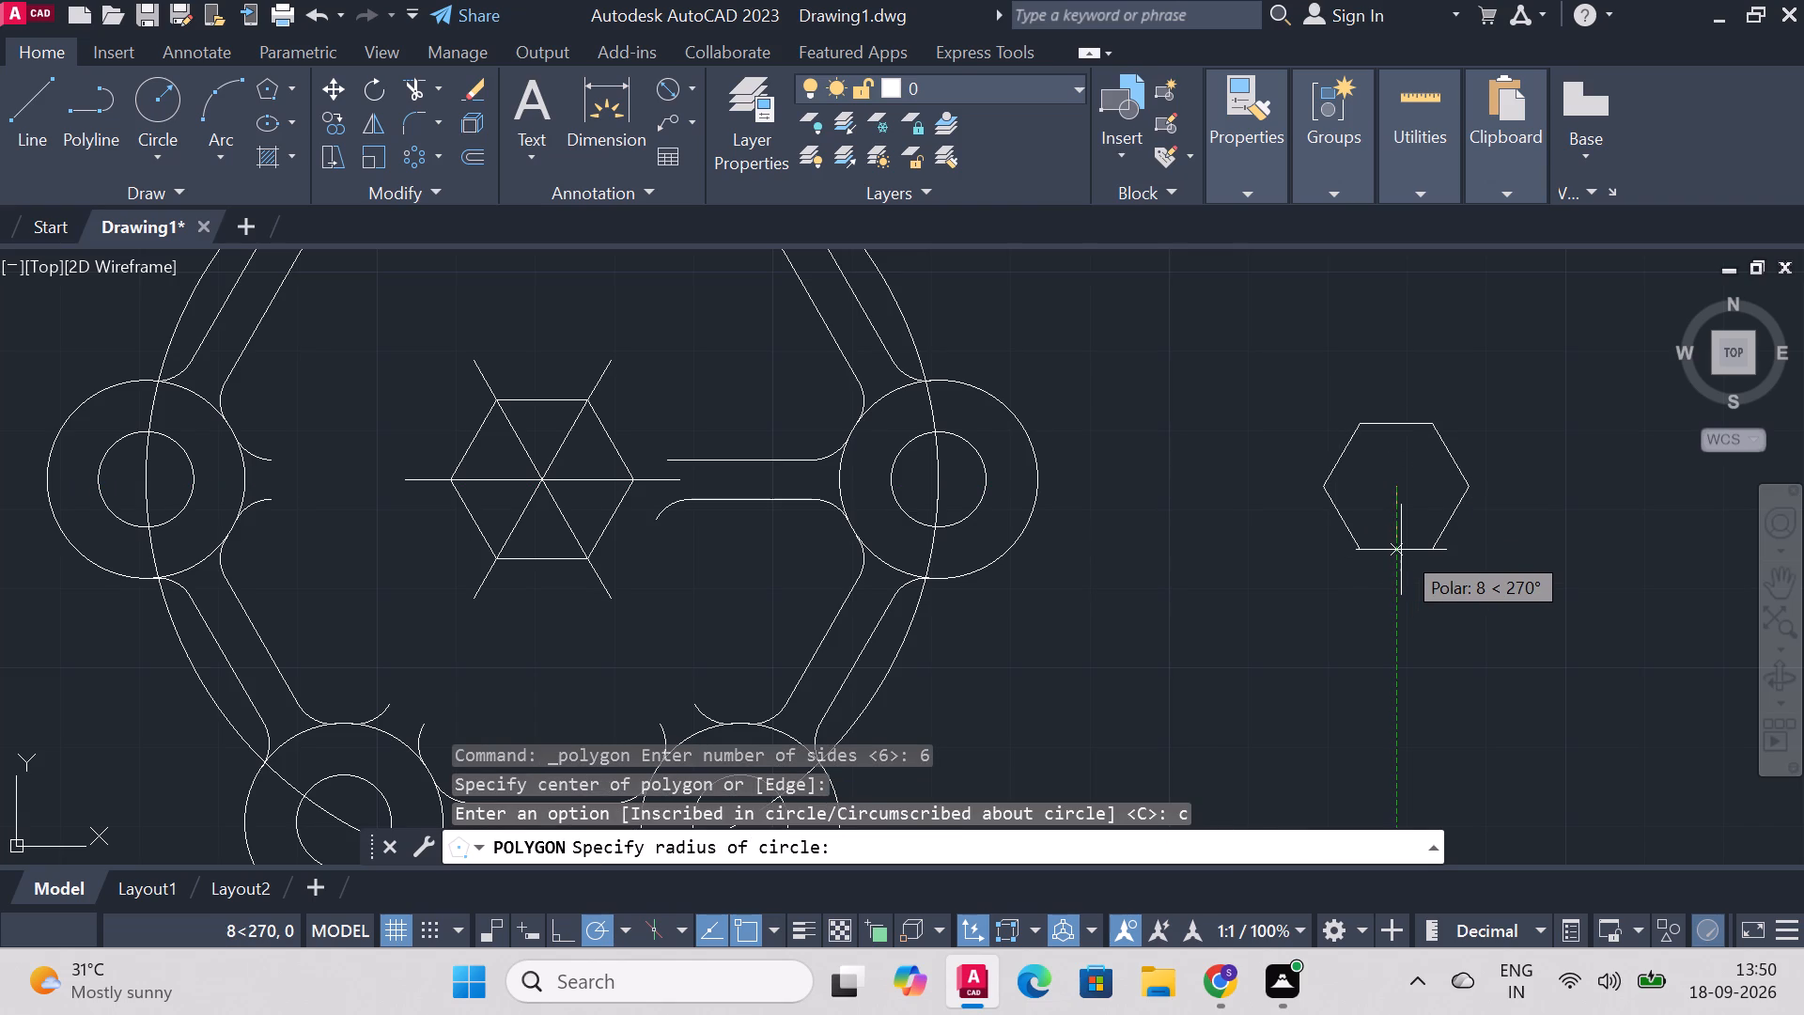
{"action": "type", "text": "14"}
{"action": "key", "text": "BackSpace"}
{"action": "key", "text": "5"}
{"action": "key", "text": "Return"}
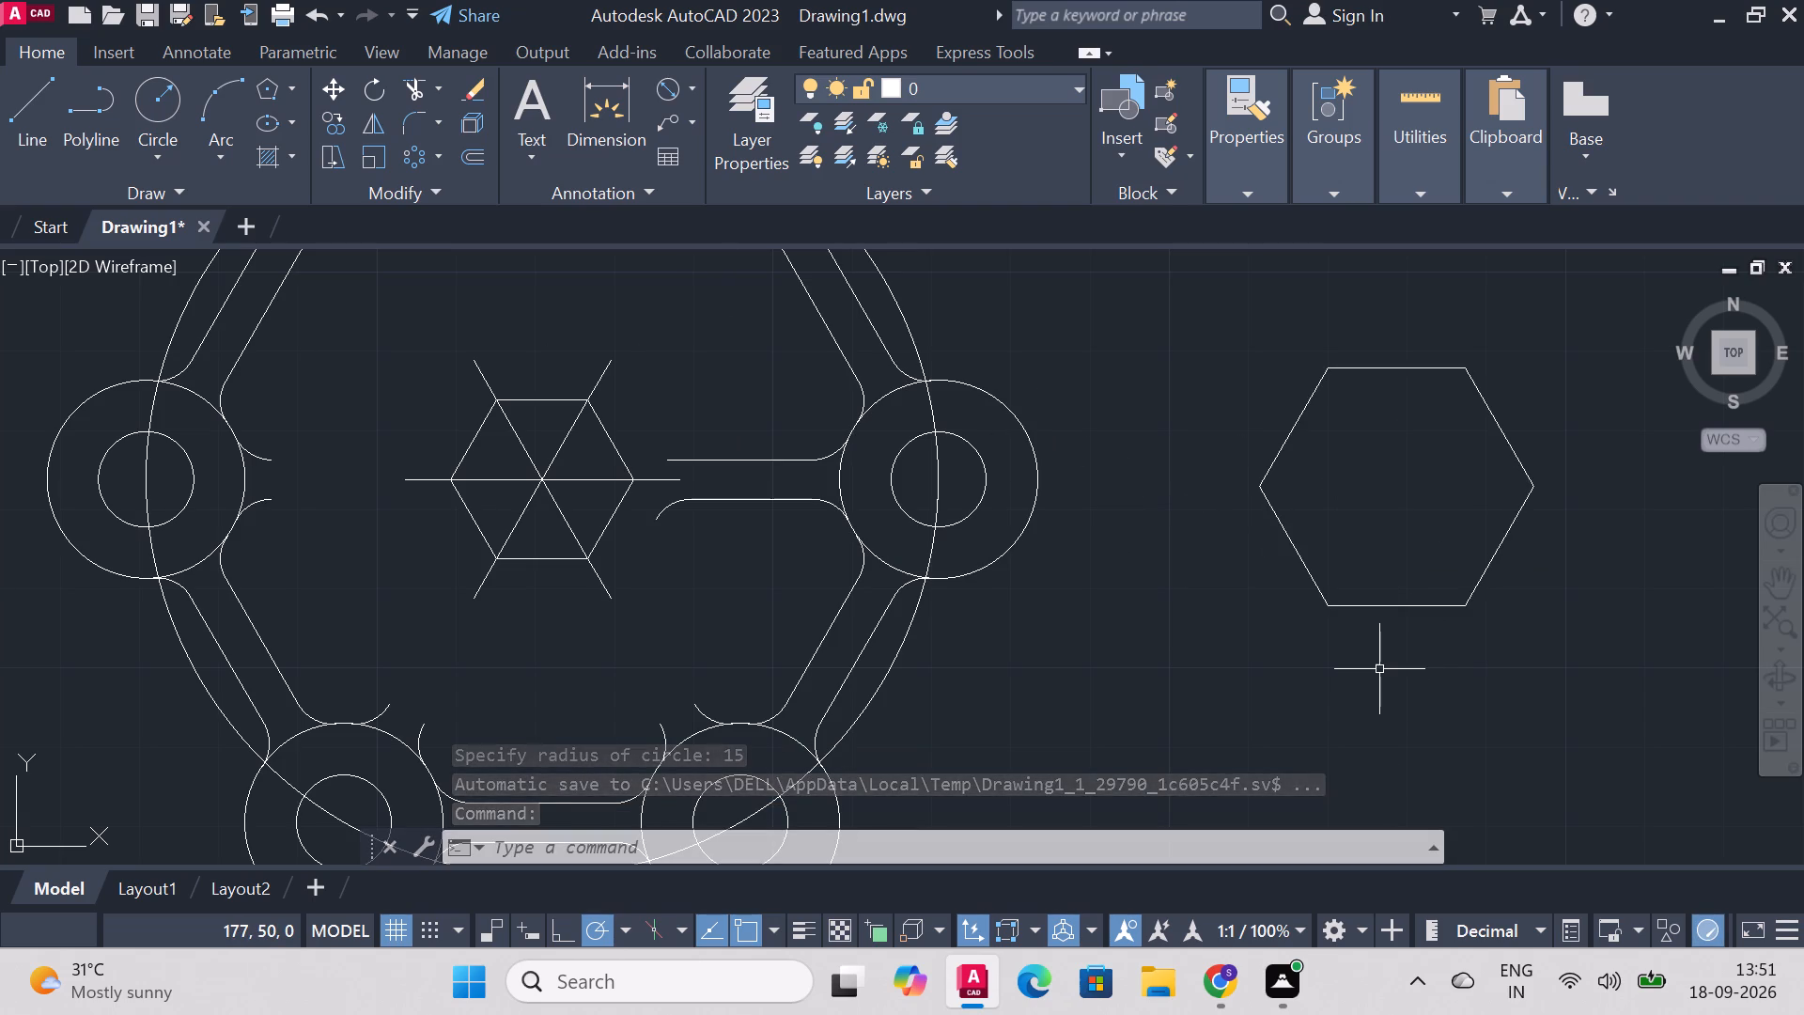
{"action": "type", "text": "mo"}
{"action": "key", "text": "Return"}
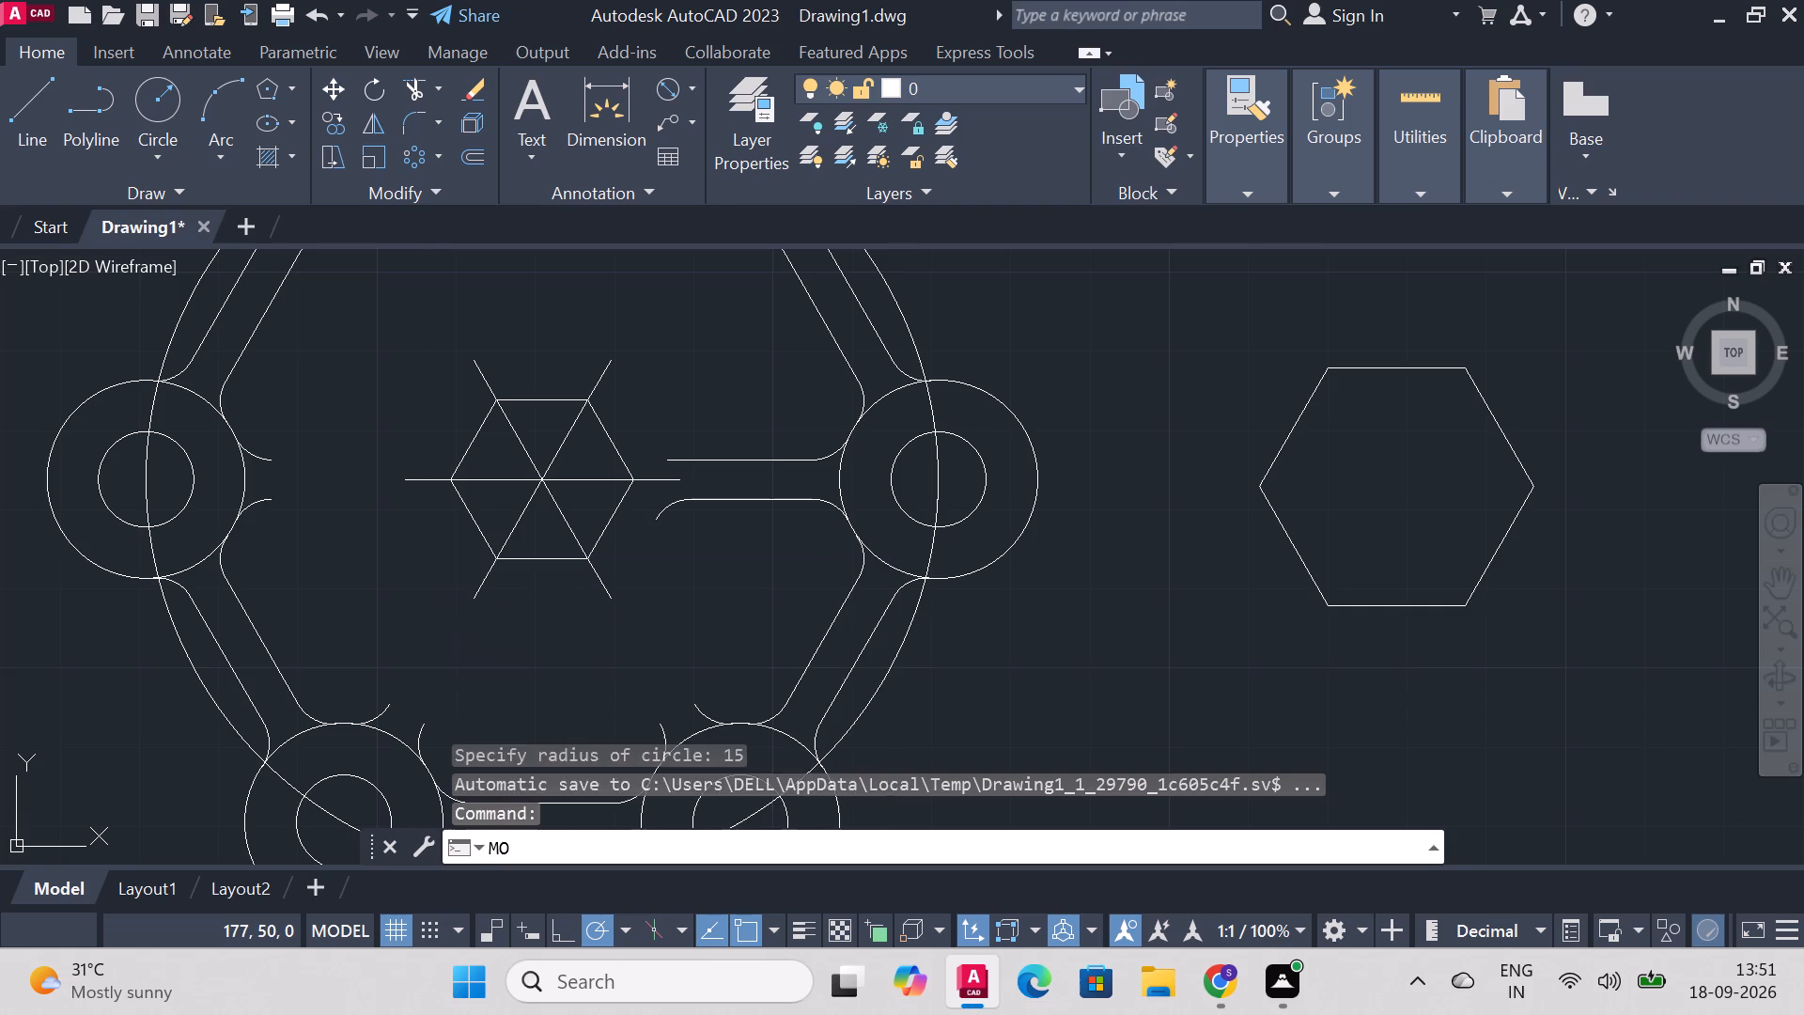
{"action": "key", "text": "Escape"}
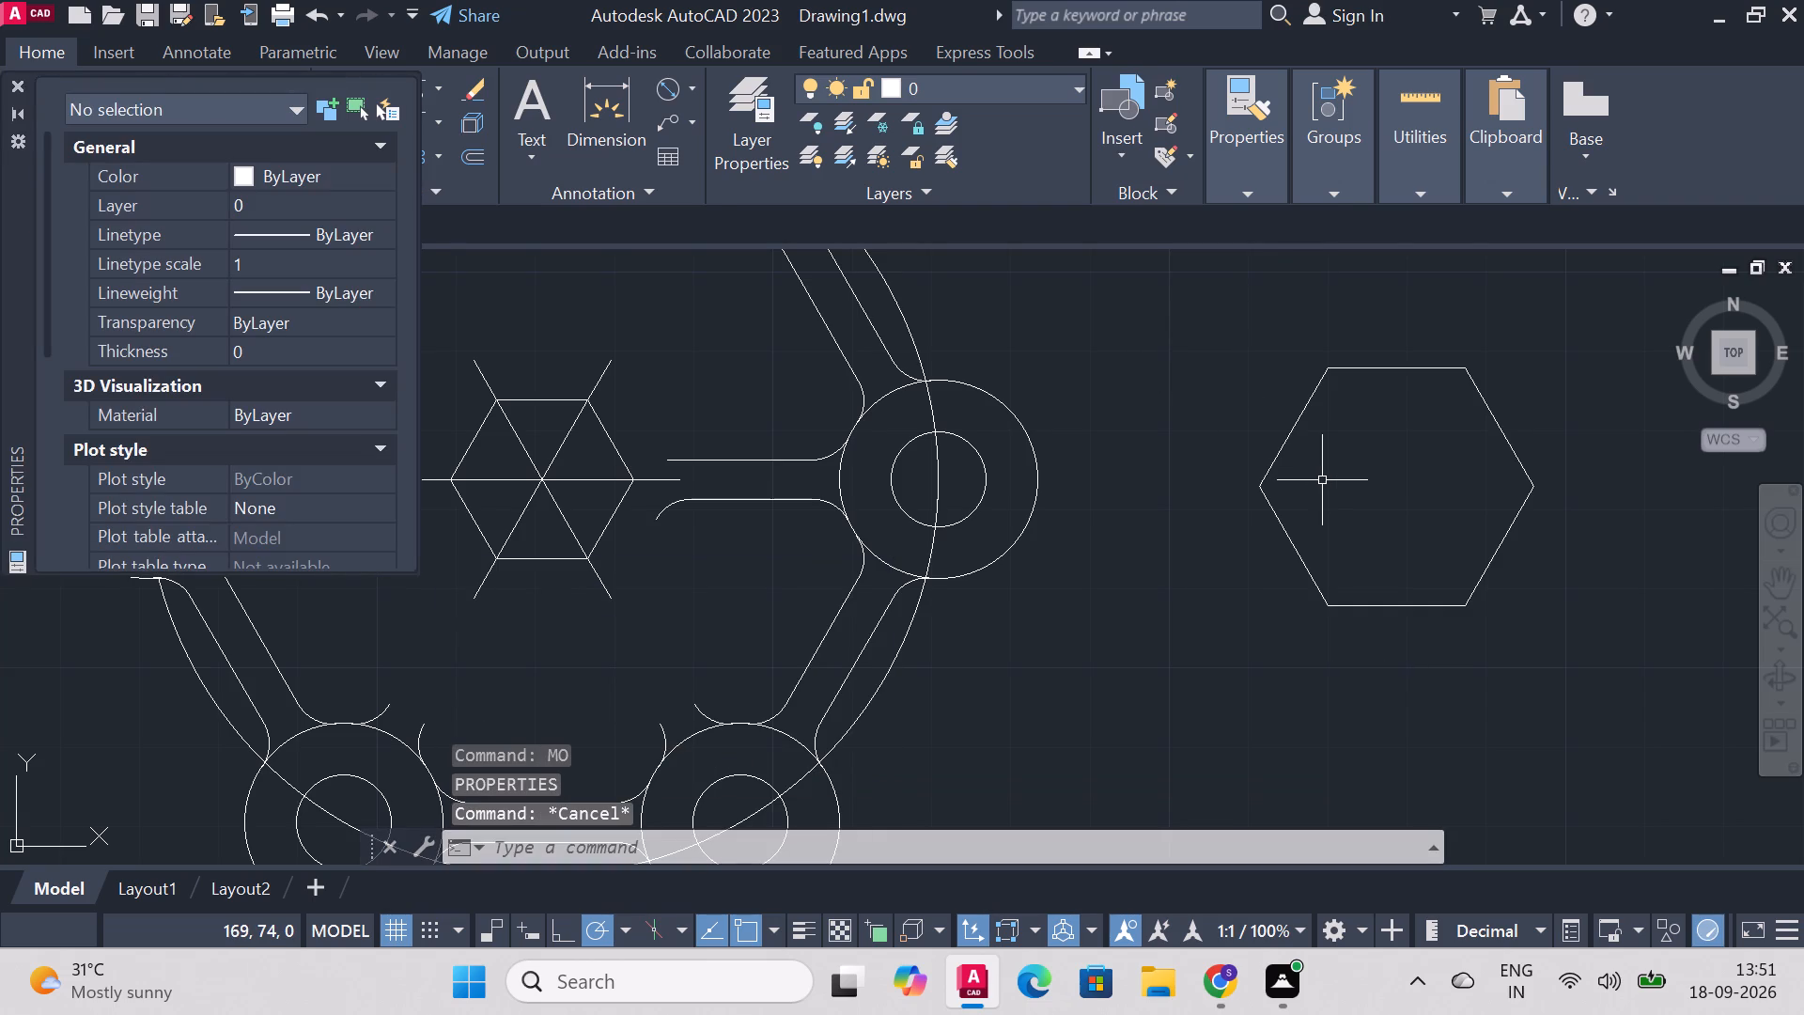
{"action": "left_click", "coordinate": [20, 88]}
Move the new hexagon by its lower-right vertex onto the outer end of the central lower-right joining line.
{"action": "left_click", "coordinate": [1233, 313]}
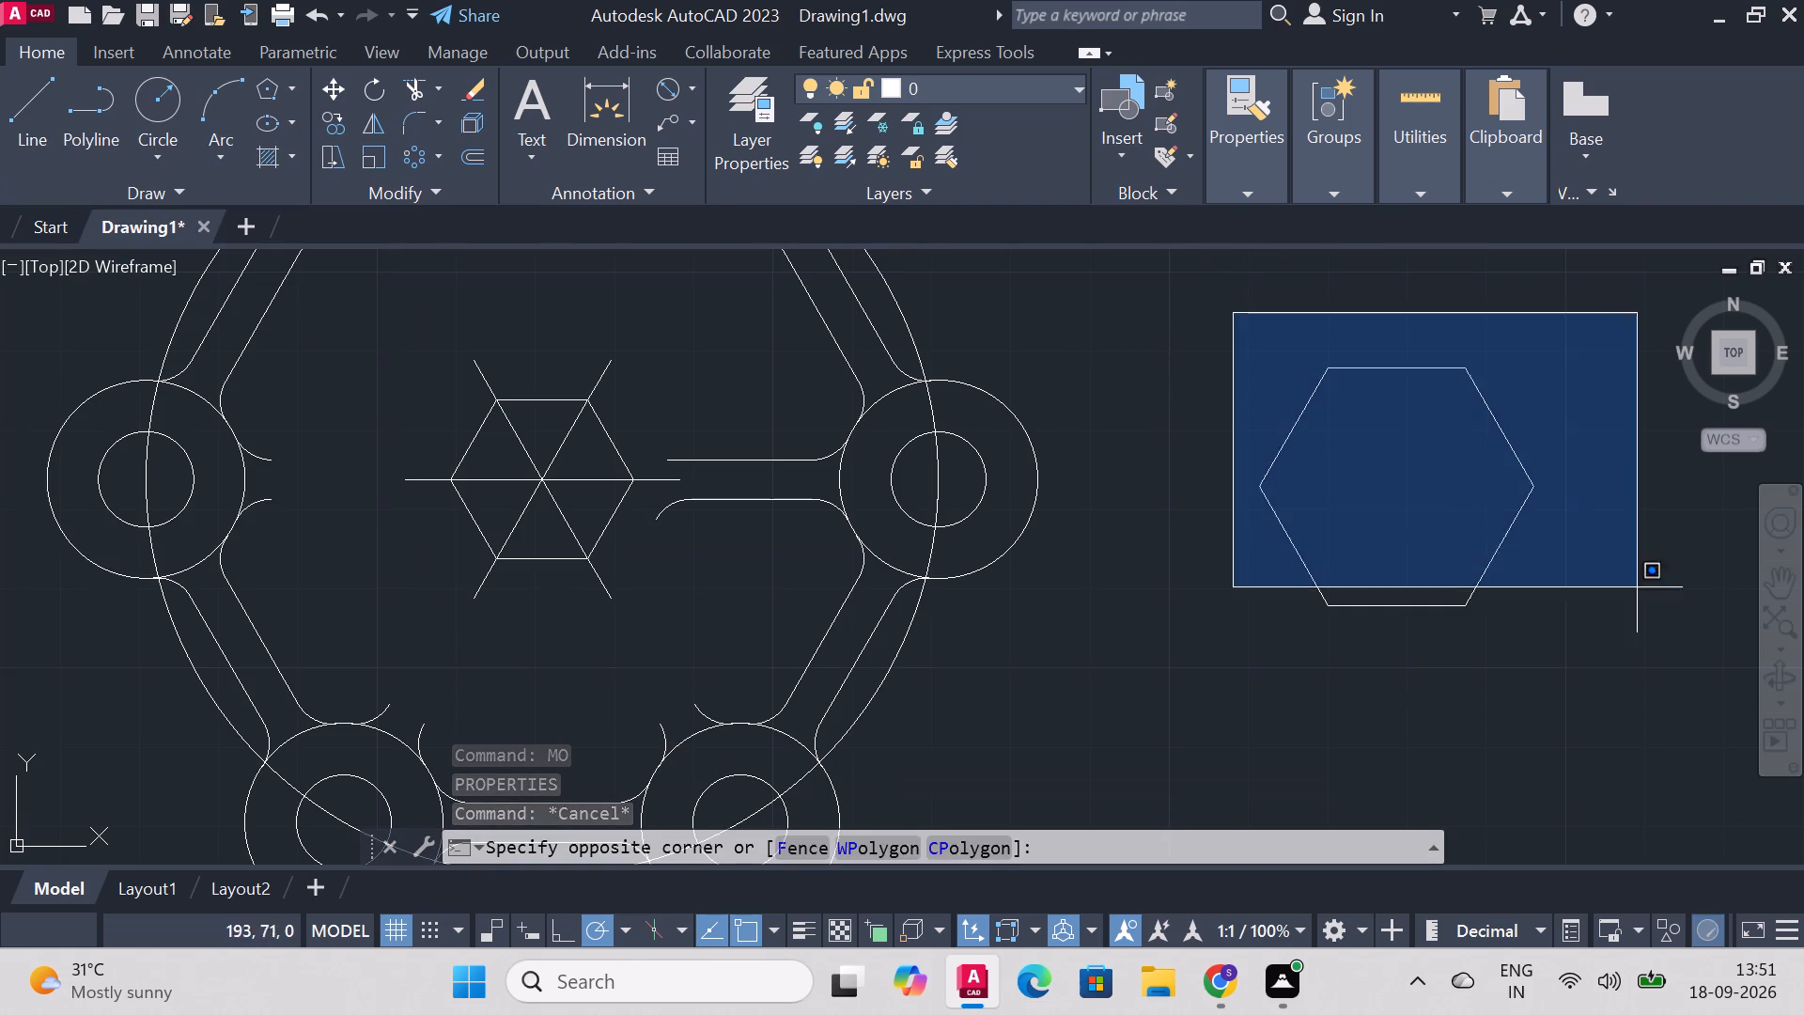
{"action": "left_click", "coordinate": [1720, 706]}
{"action": "type", "text": "mo"}
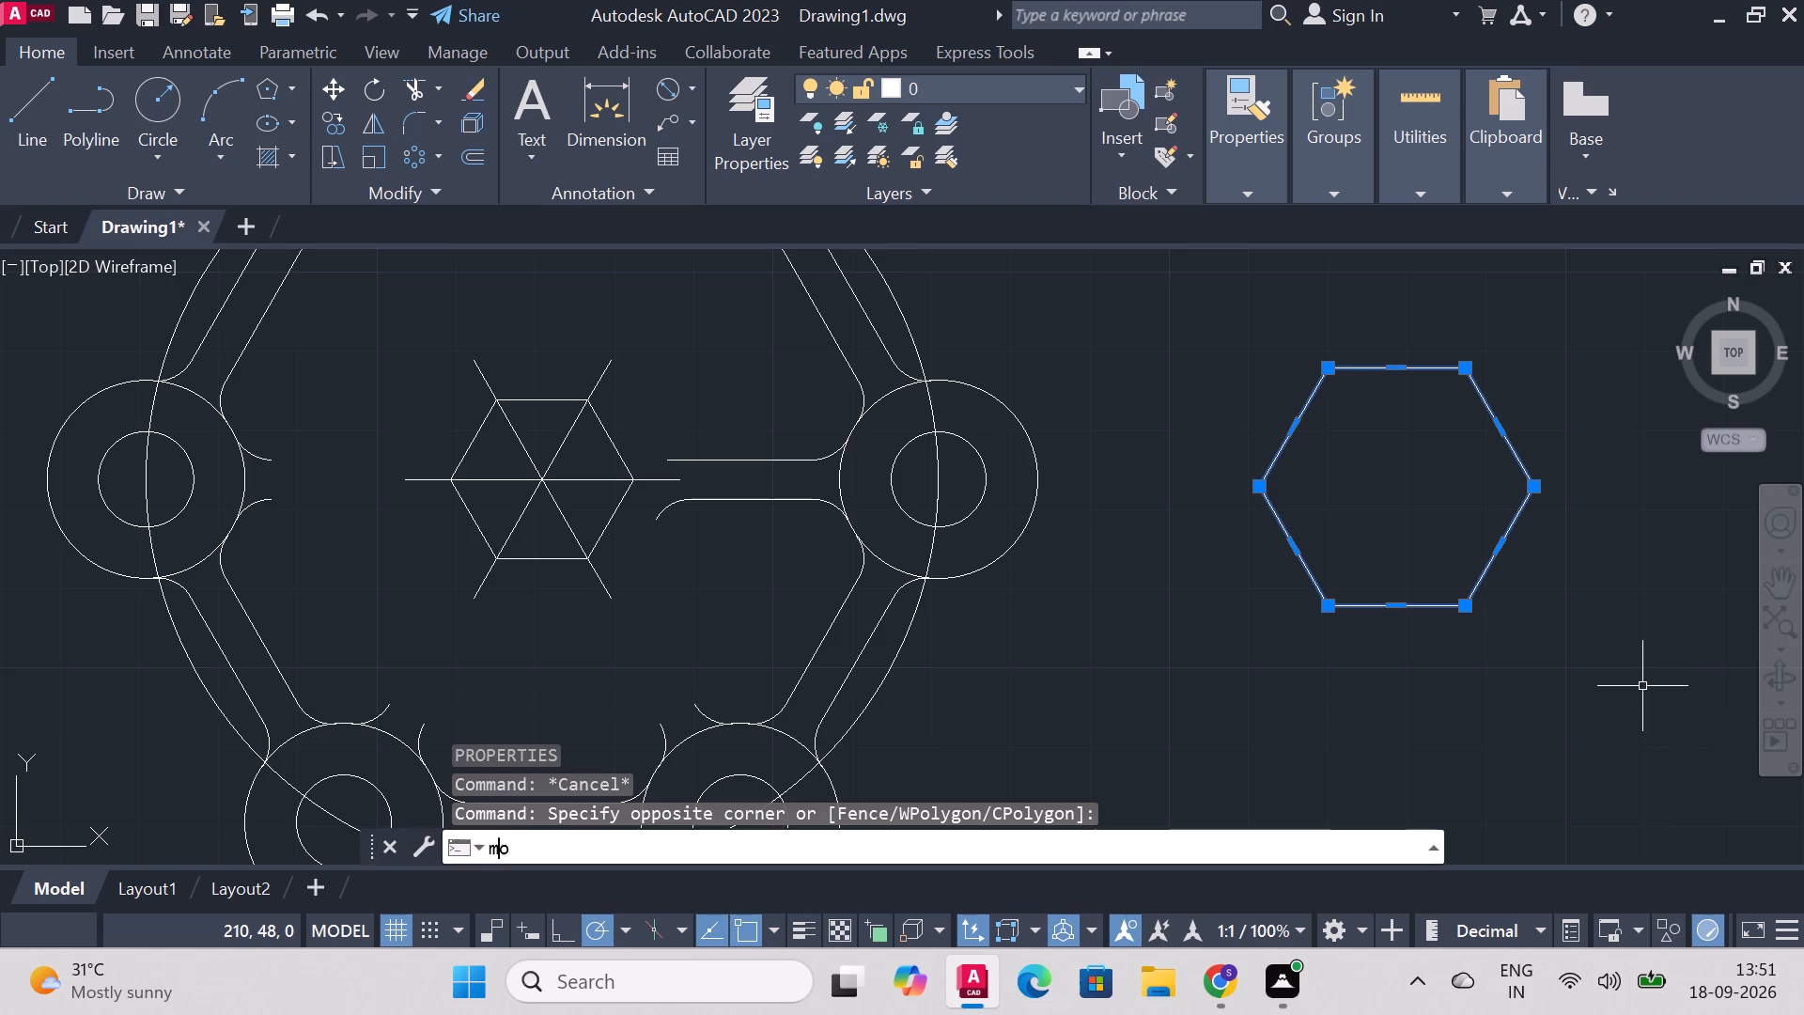
{"action": "type", "text": "ve"}
{"action": "key", "text": "Return"}
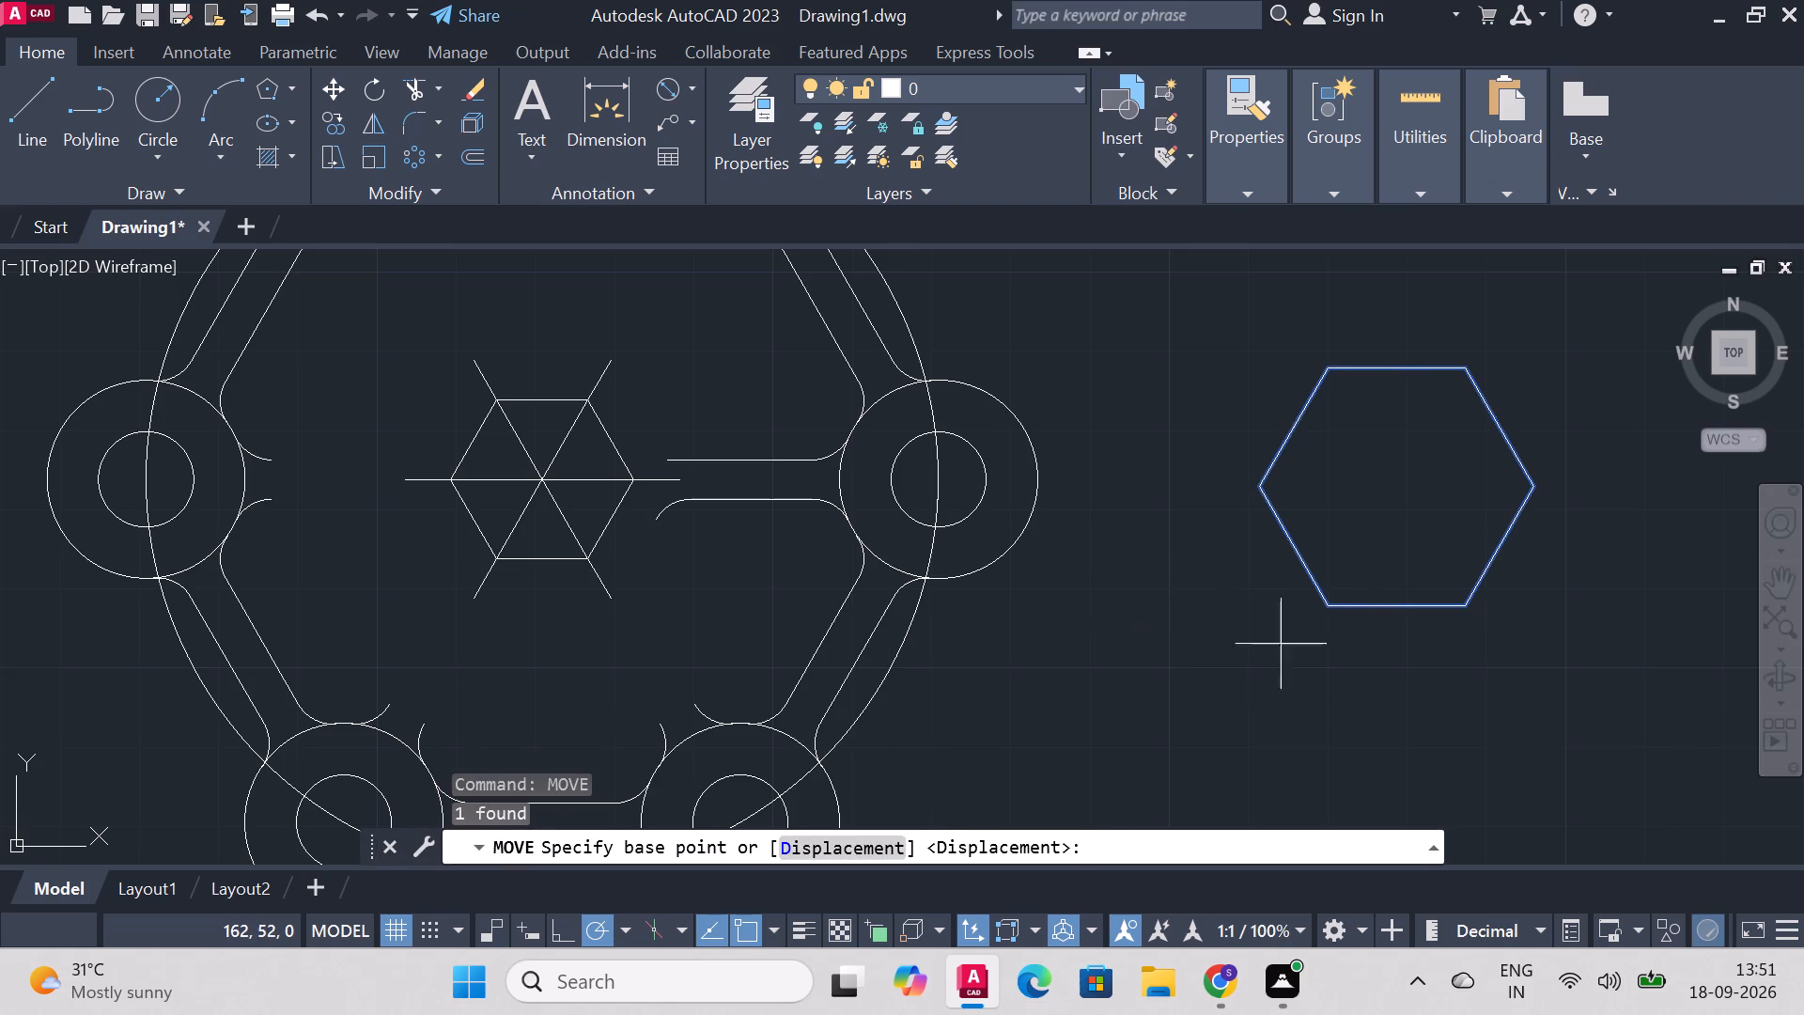
{"action": "left_click", "coordinate": [1471, 602]}
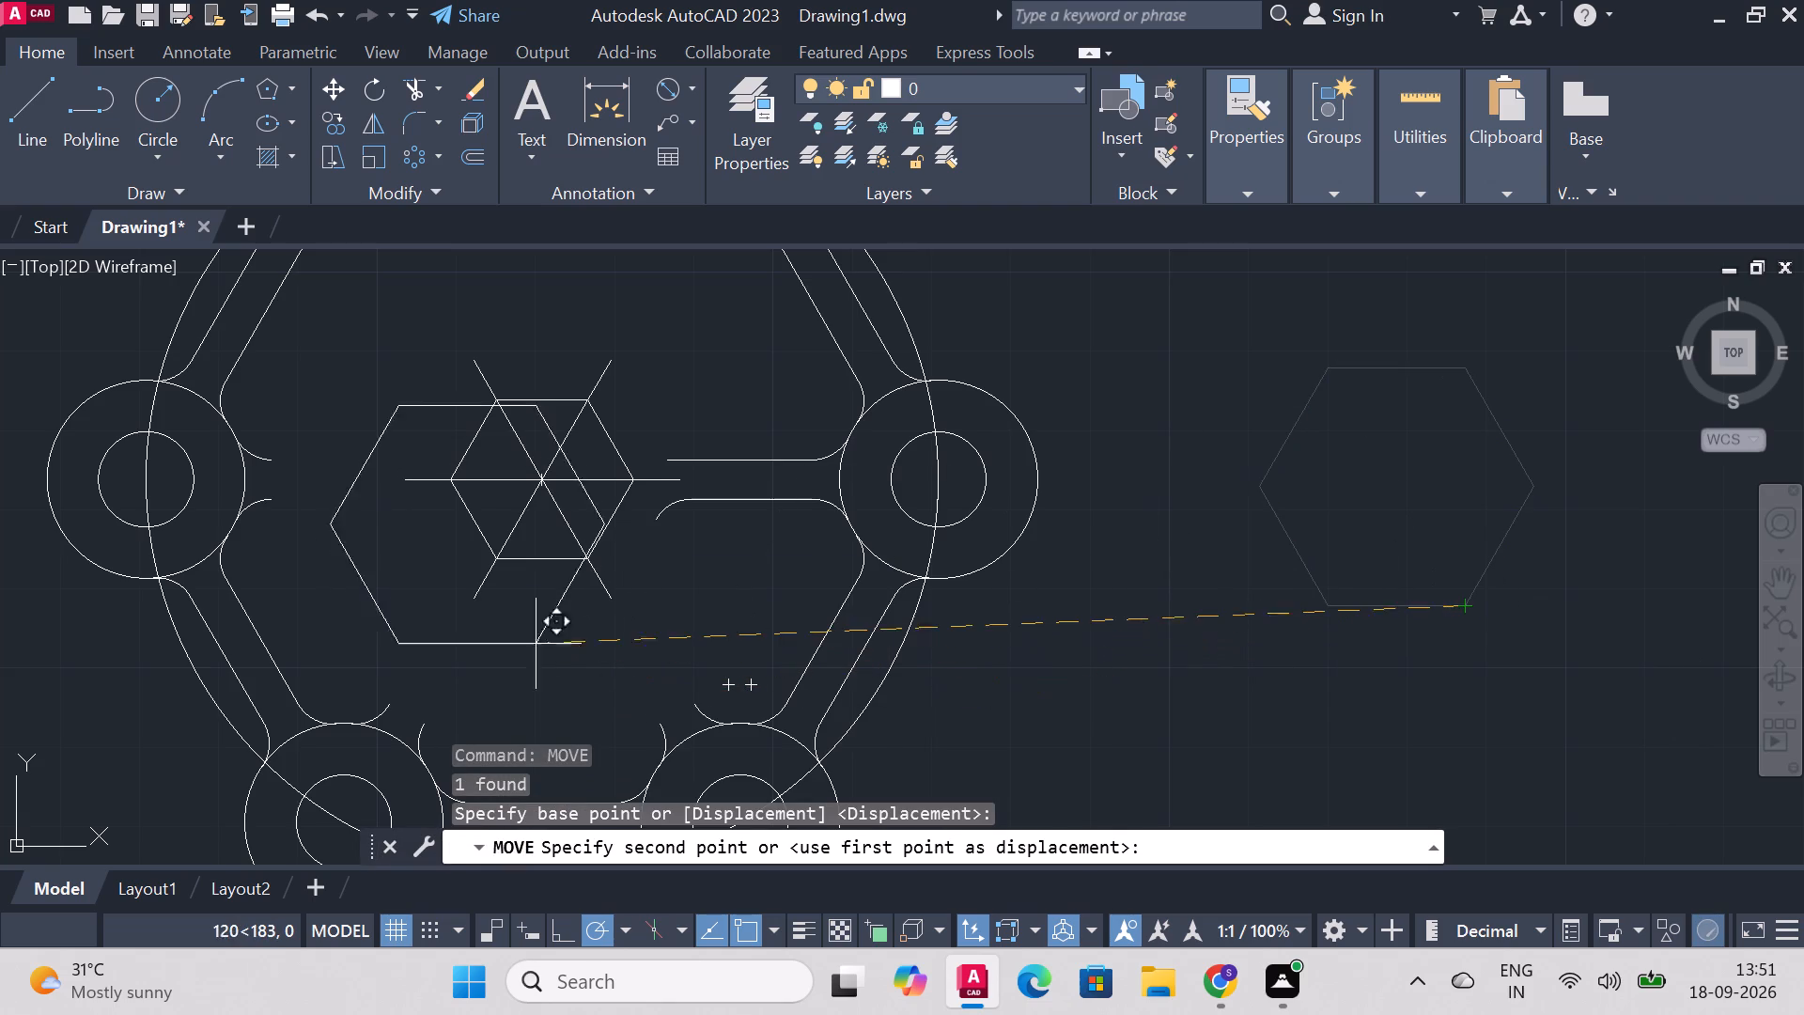
{"action": "left_click", "coordinate": [610, 604]}
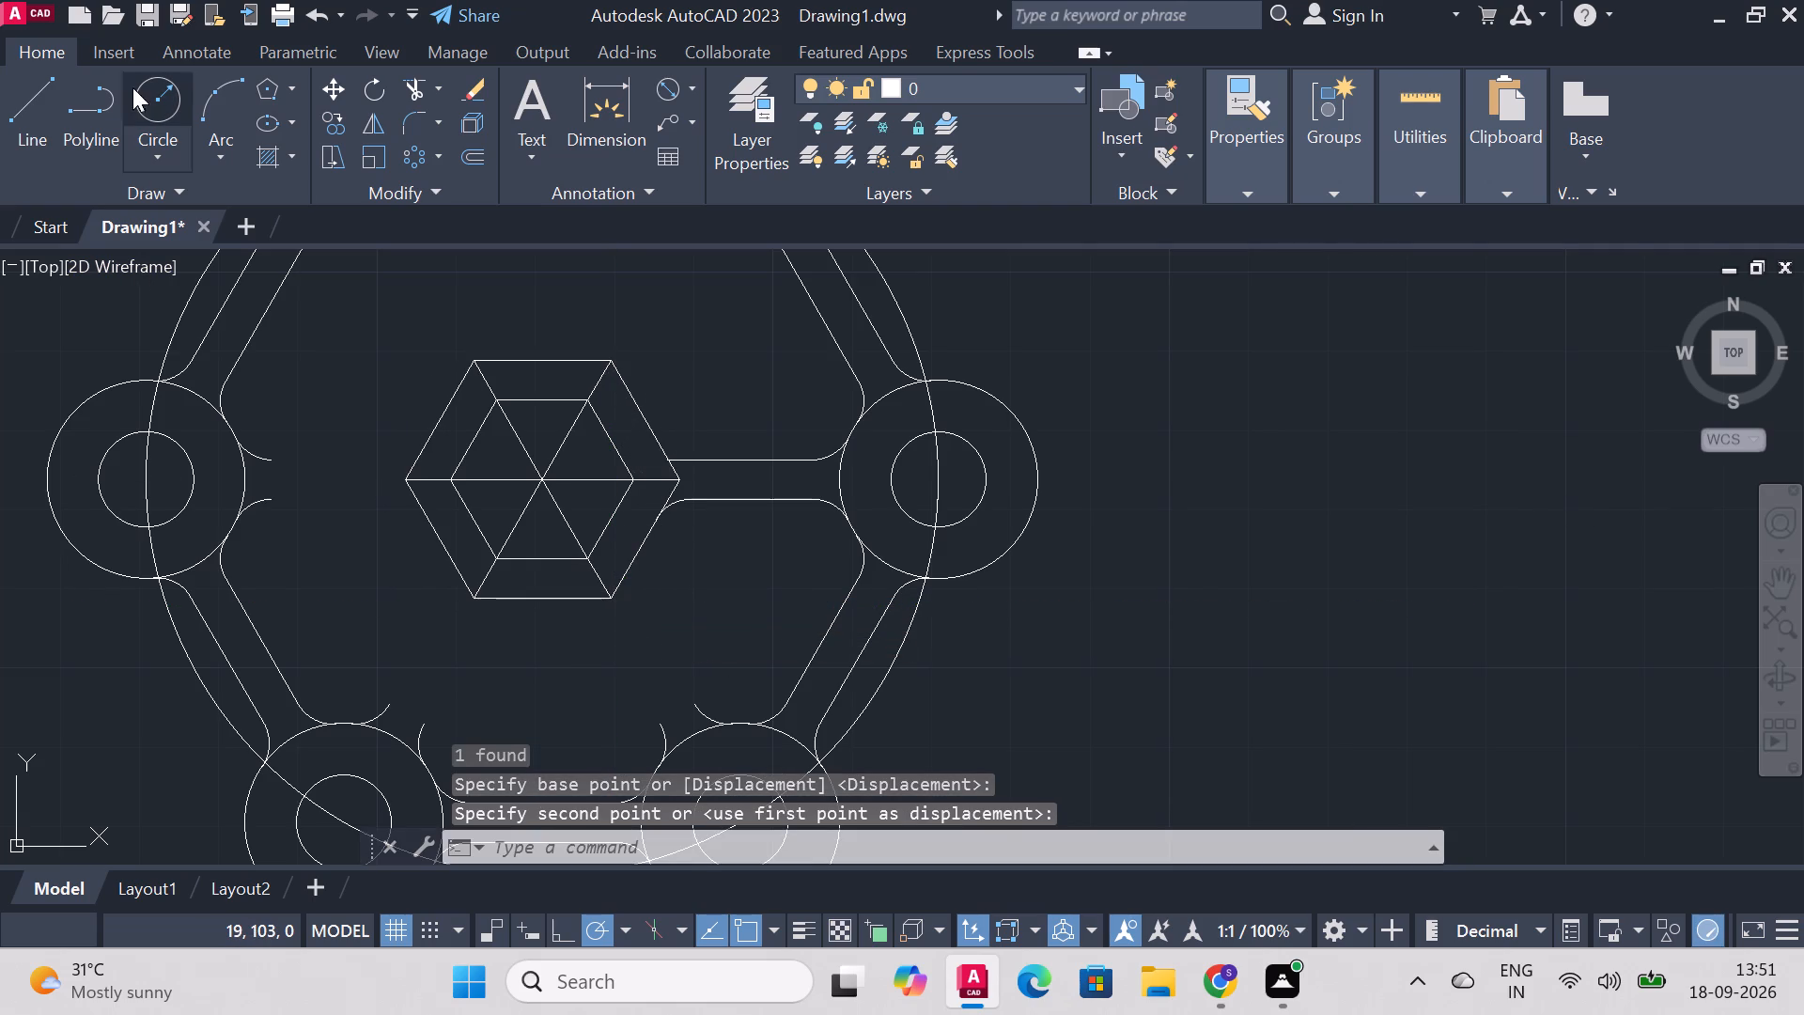
Fillet the right spoke's upper line with the outer hexagon's upper-right edge.
{"action": "left_click", "coordinate": [410, 114]}
{"action": "scroll", "coordinate": [698, 316], "scroll_direction": "up", "scroll_amount": 1}
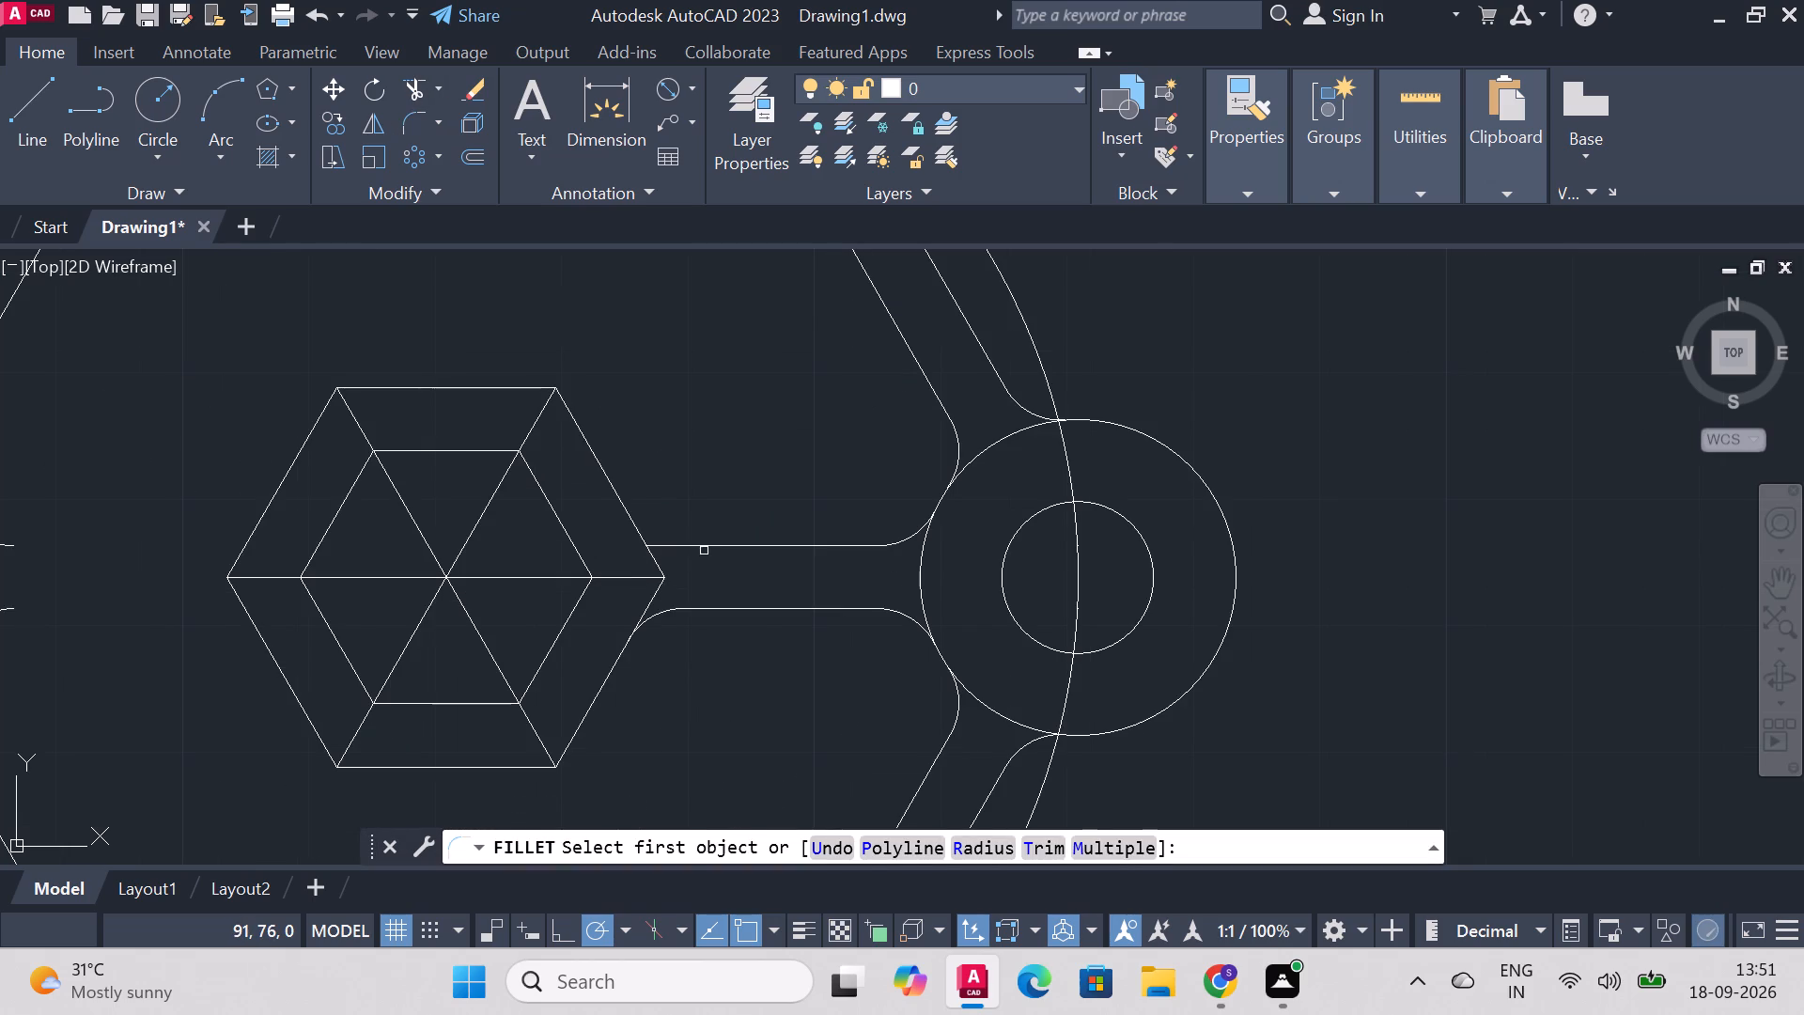
{"action": "left_click", "coordinate": [703, 548]}
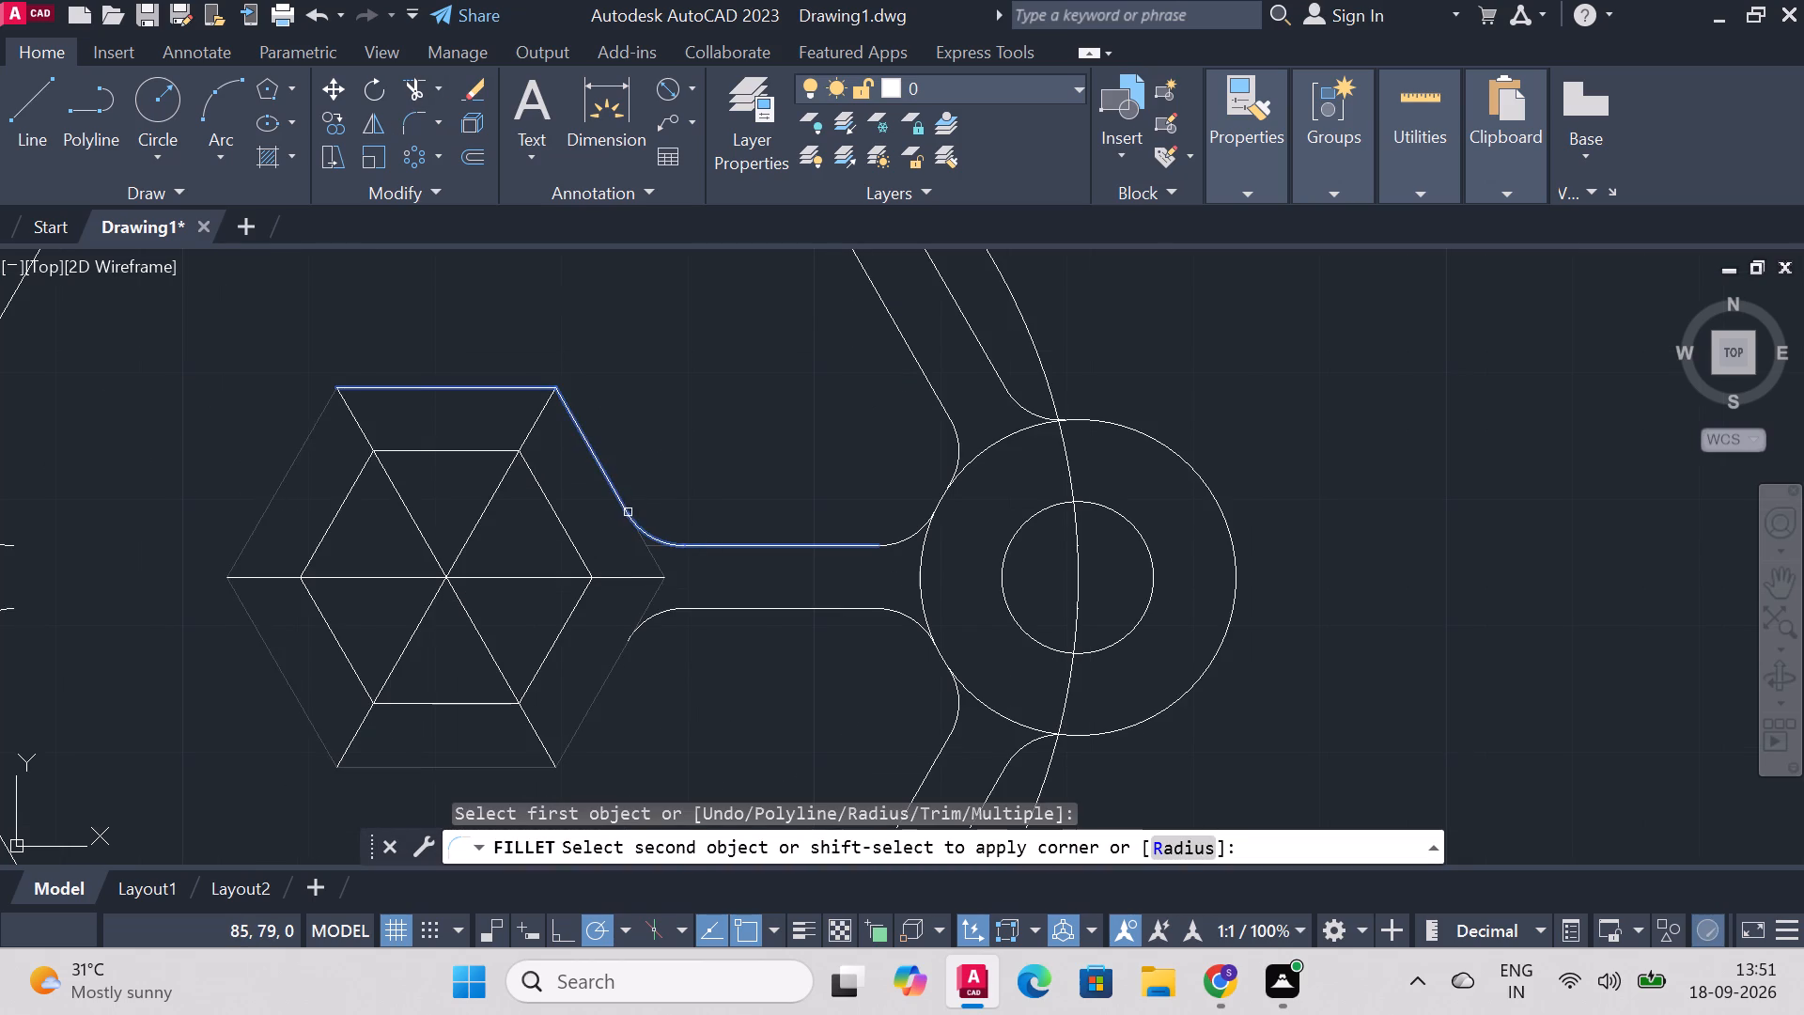
{"action": "left_click", "coordinate": [626, 513]}
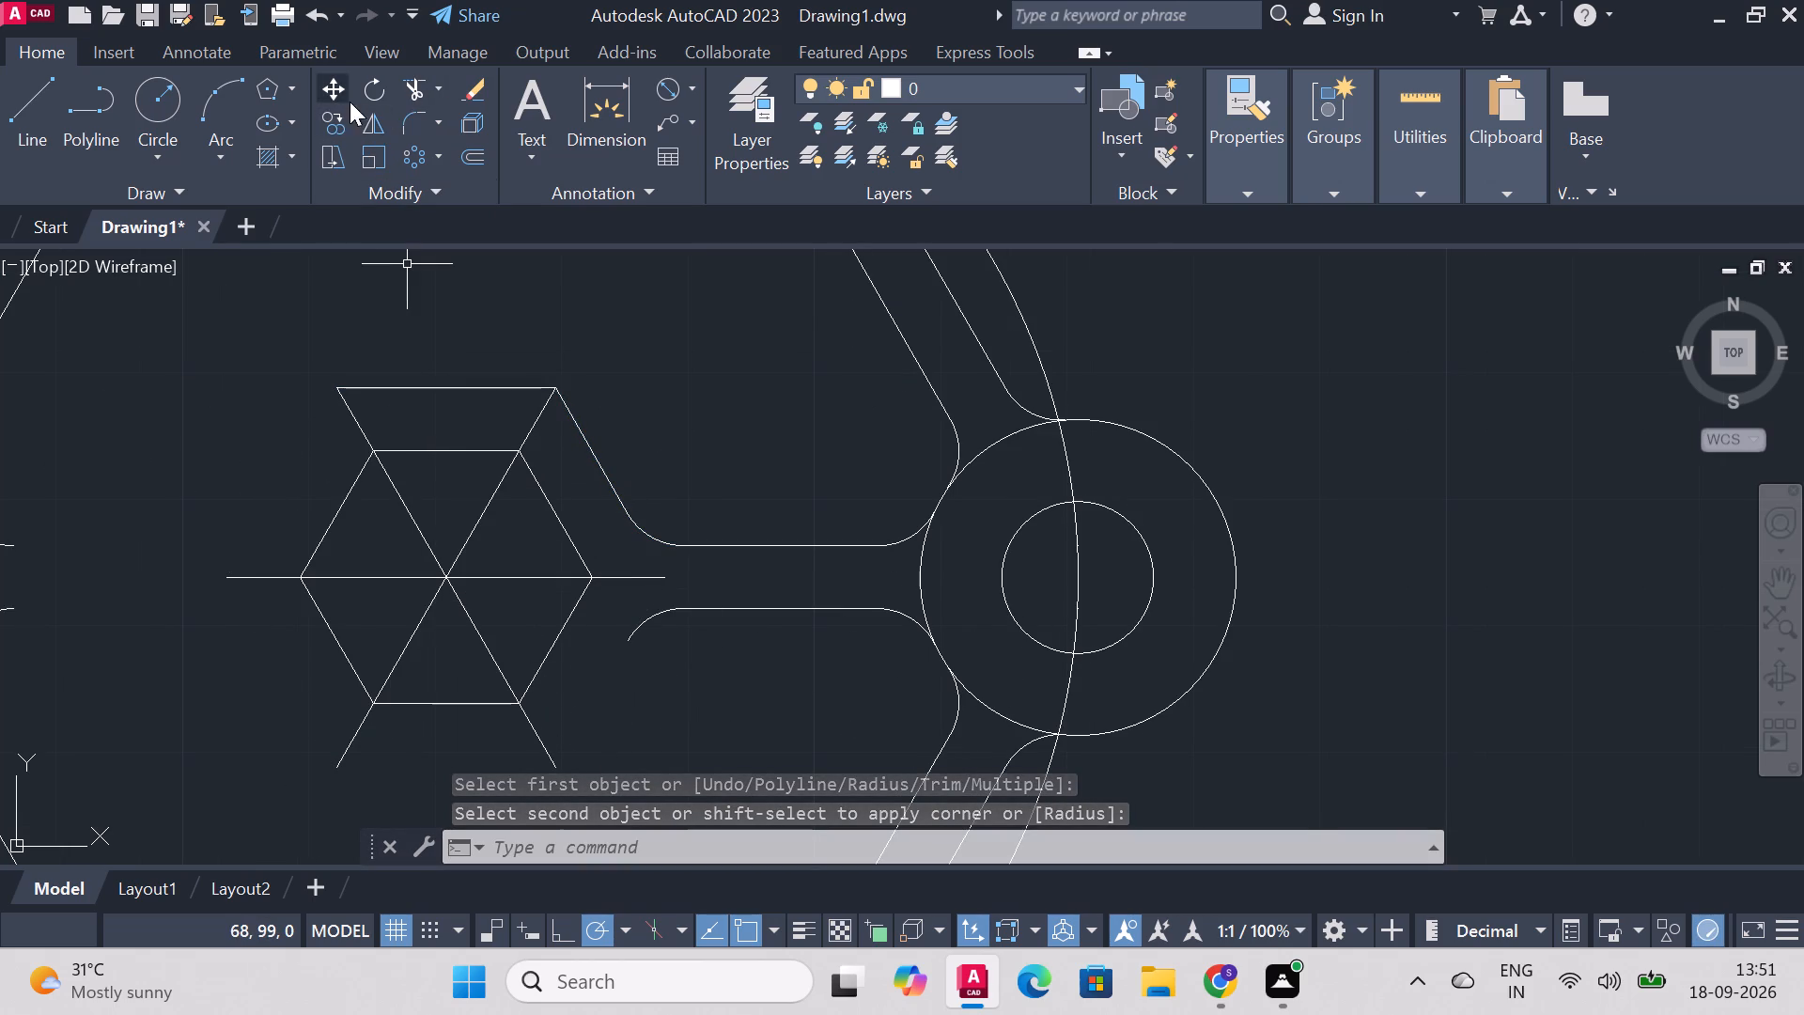
Trim away the outer hexagon's remaining top and upper-right edges, keeping the right spoke's upper fillet arc.
{"action": "left_click", "coordinate": [402, 87]}
{"action": "left_click", "coordinate": [460, 396]}
{"action": "left_click", "coordinate": [459, 385]}
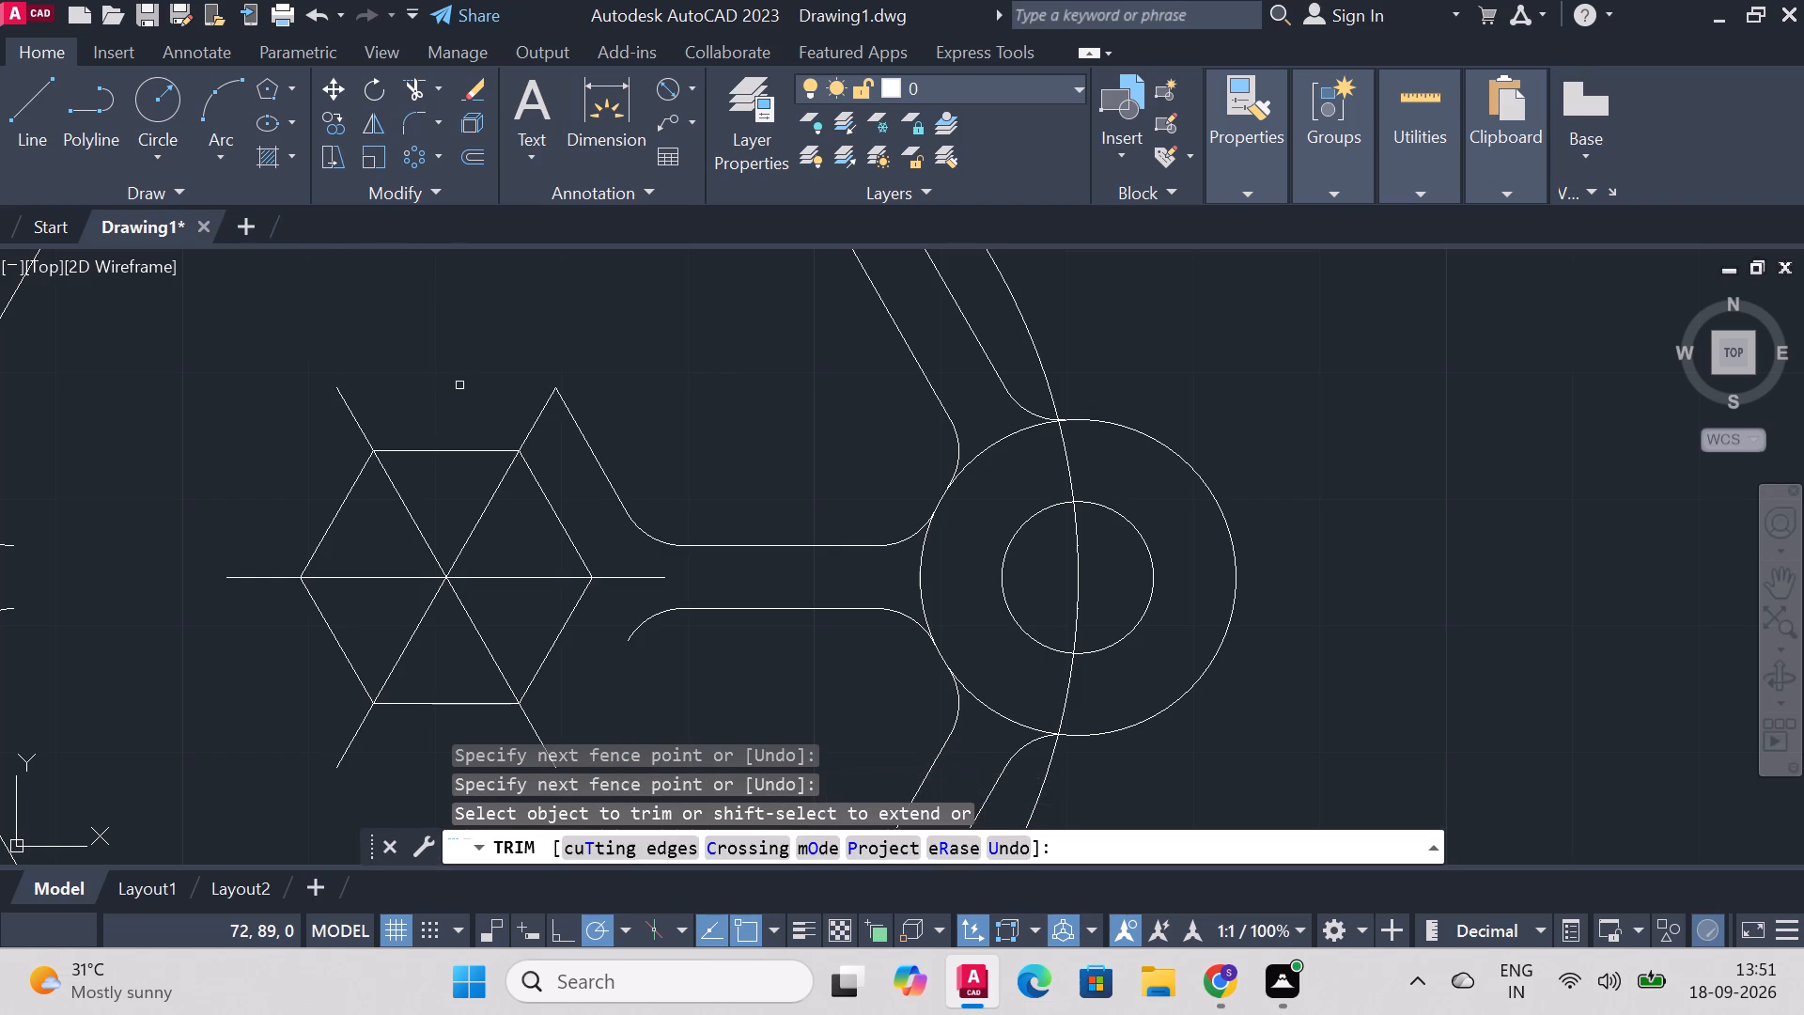
{"action": "left_click", "coordinate": [578, 435]}
{"action": "scroll", "coordinate": [752, 507], "scroll_direction": "down", "scroll_amount": 2}
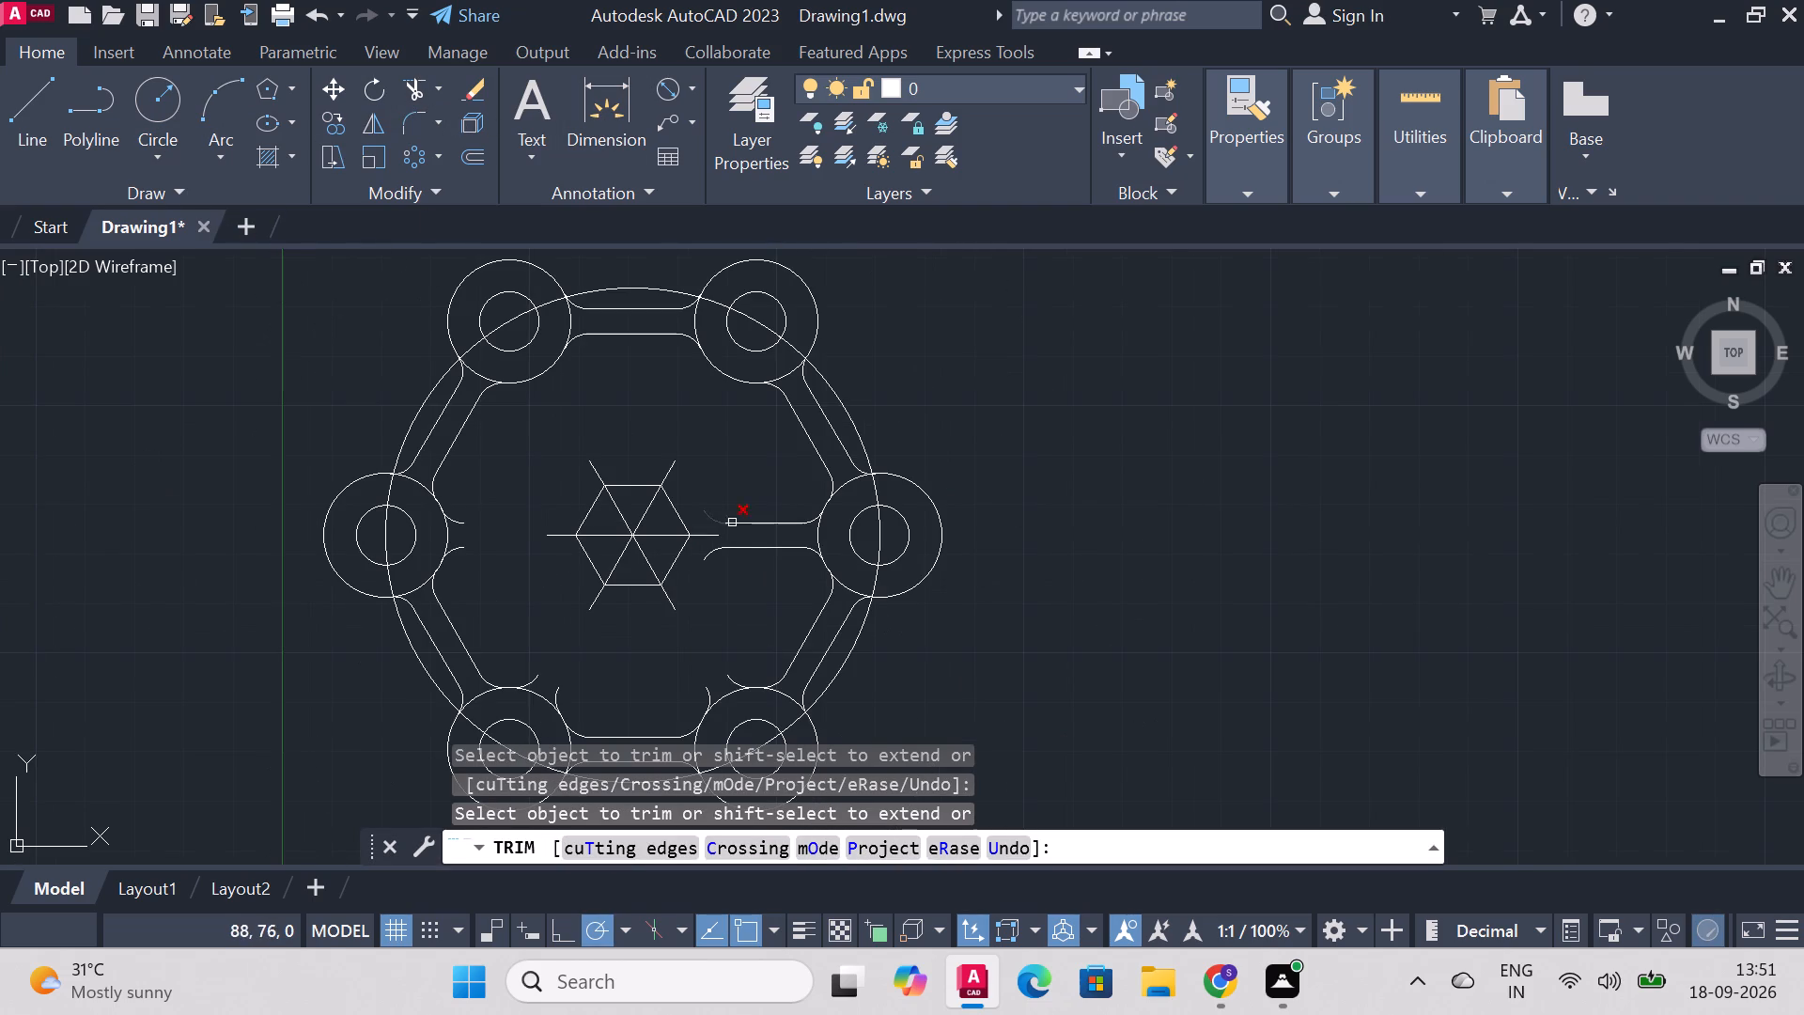
{"action": "key", "text": "Escape"}
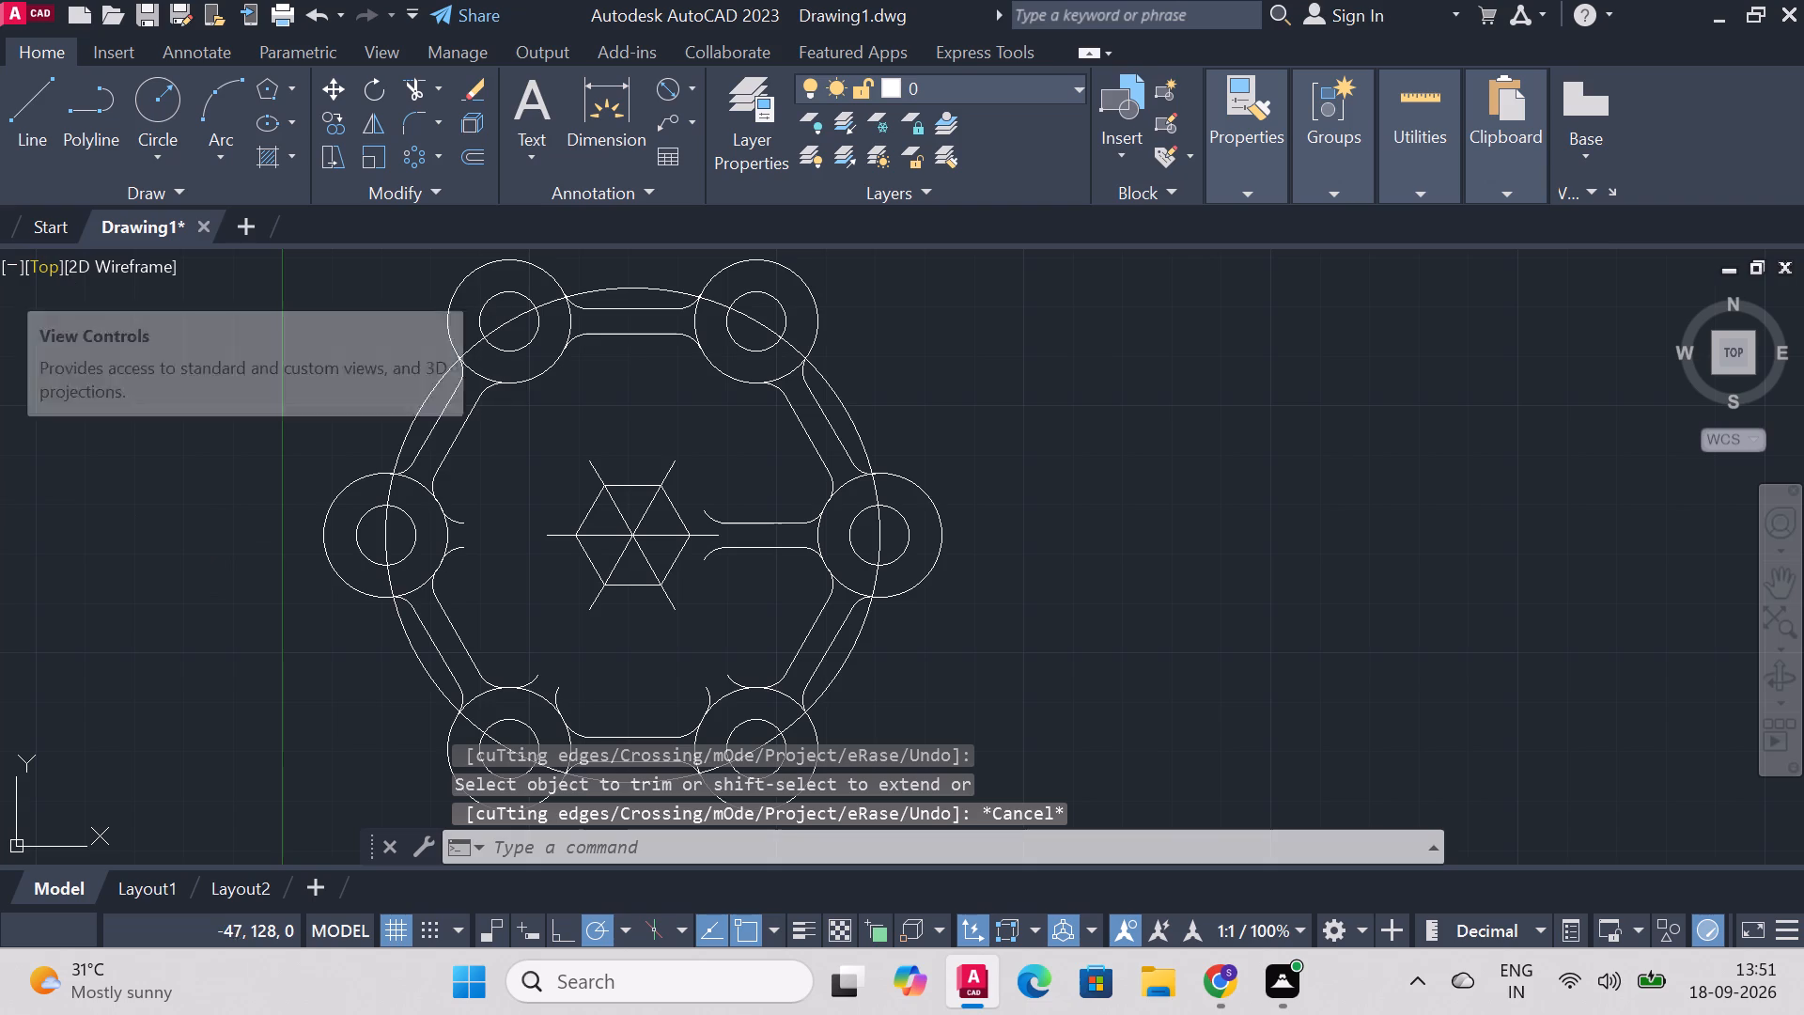
Draw a six-sided polygon circumscribed about a circle of radius 15 in the empty space beside the plate.
{"action": "left_click", "coordinate": [257, 86]}
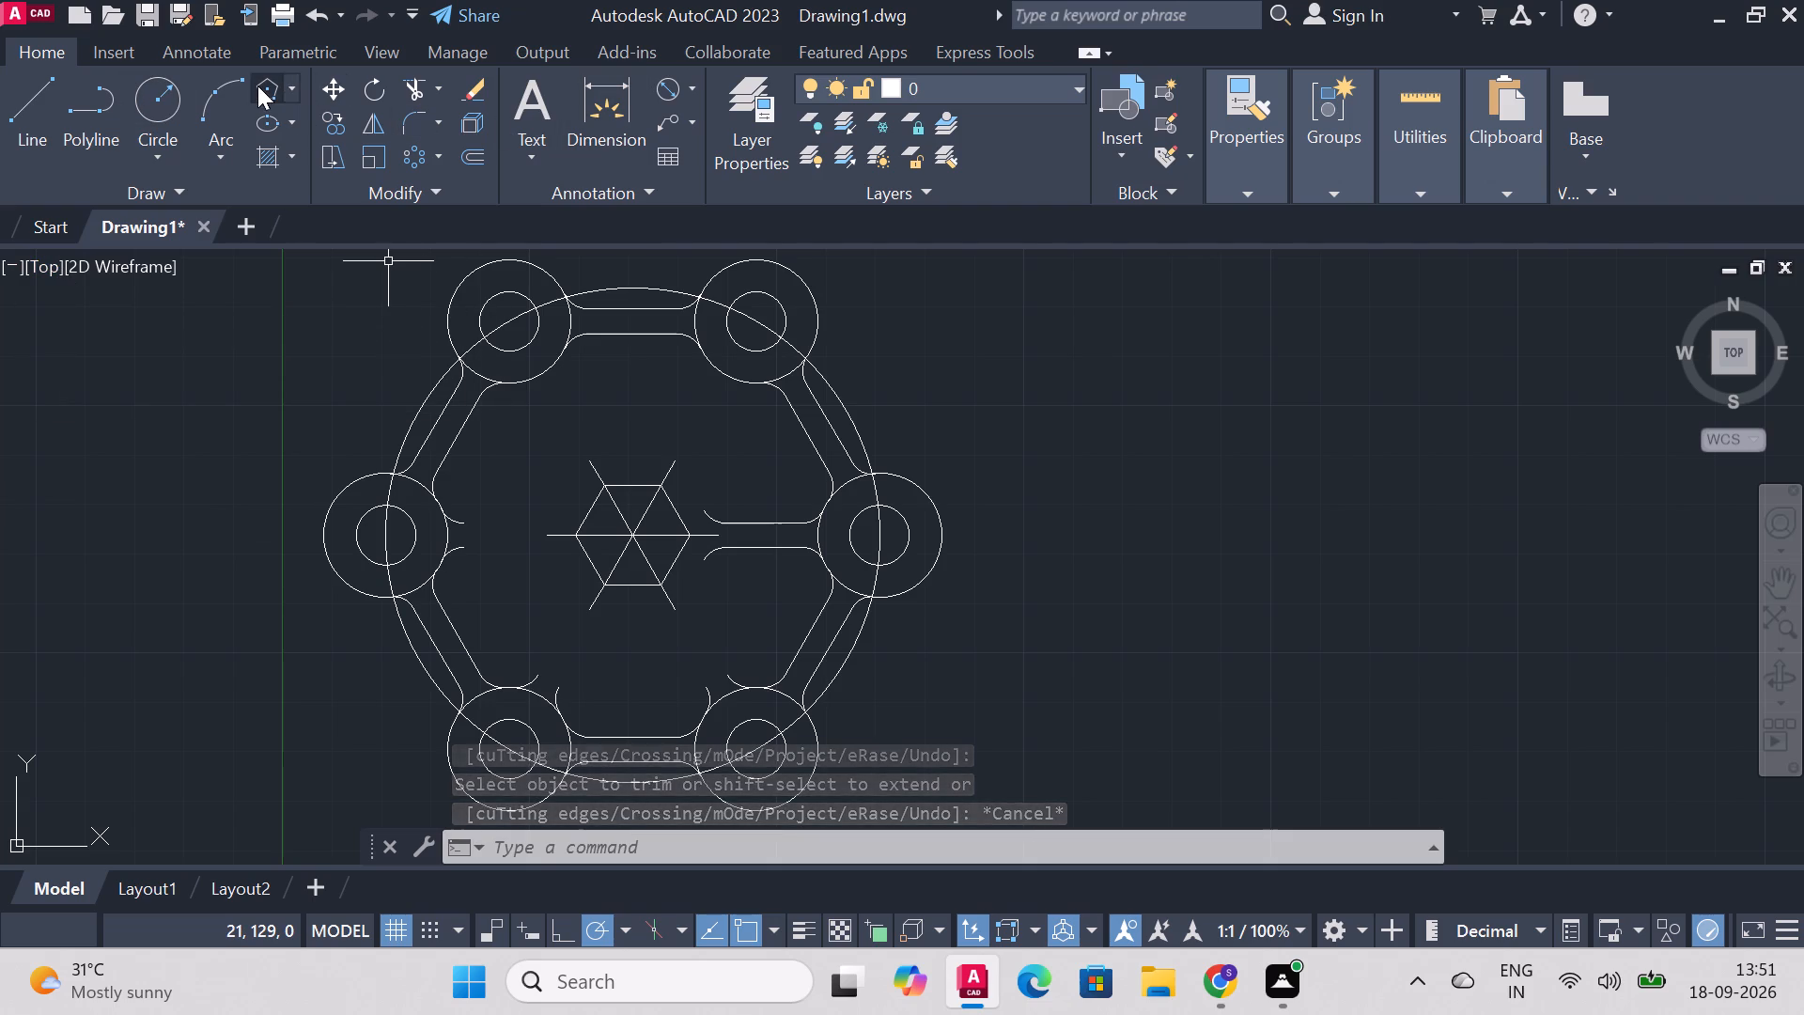
{"action": "left_click", "coordinate": [1150, 492]}
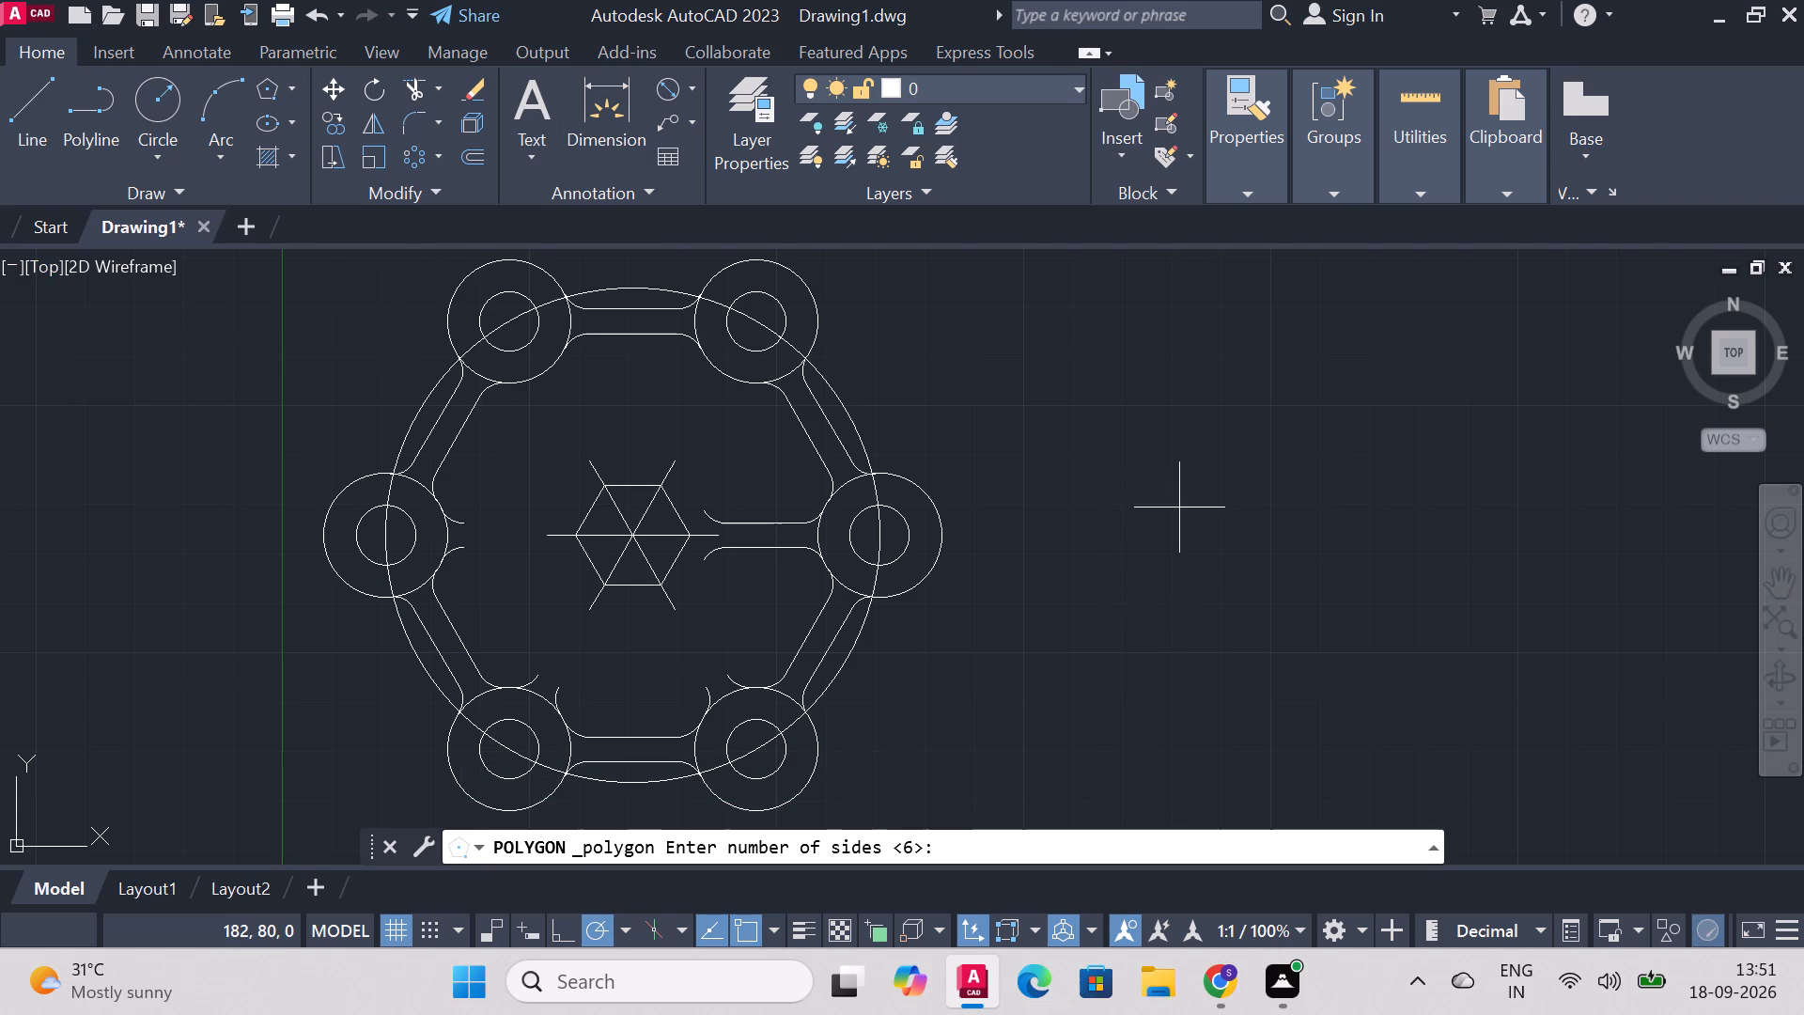
{"action": "key", "text": "6"}
{"action": "key", "text": "Return"}
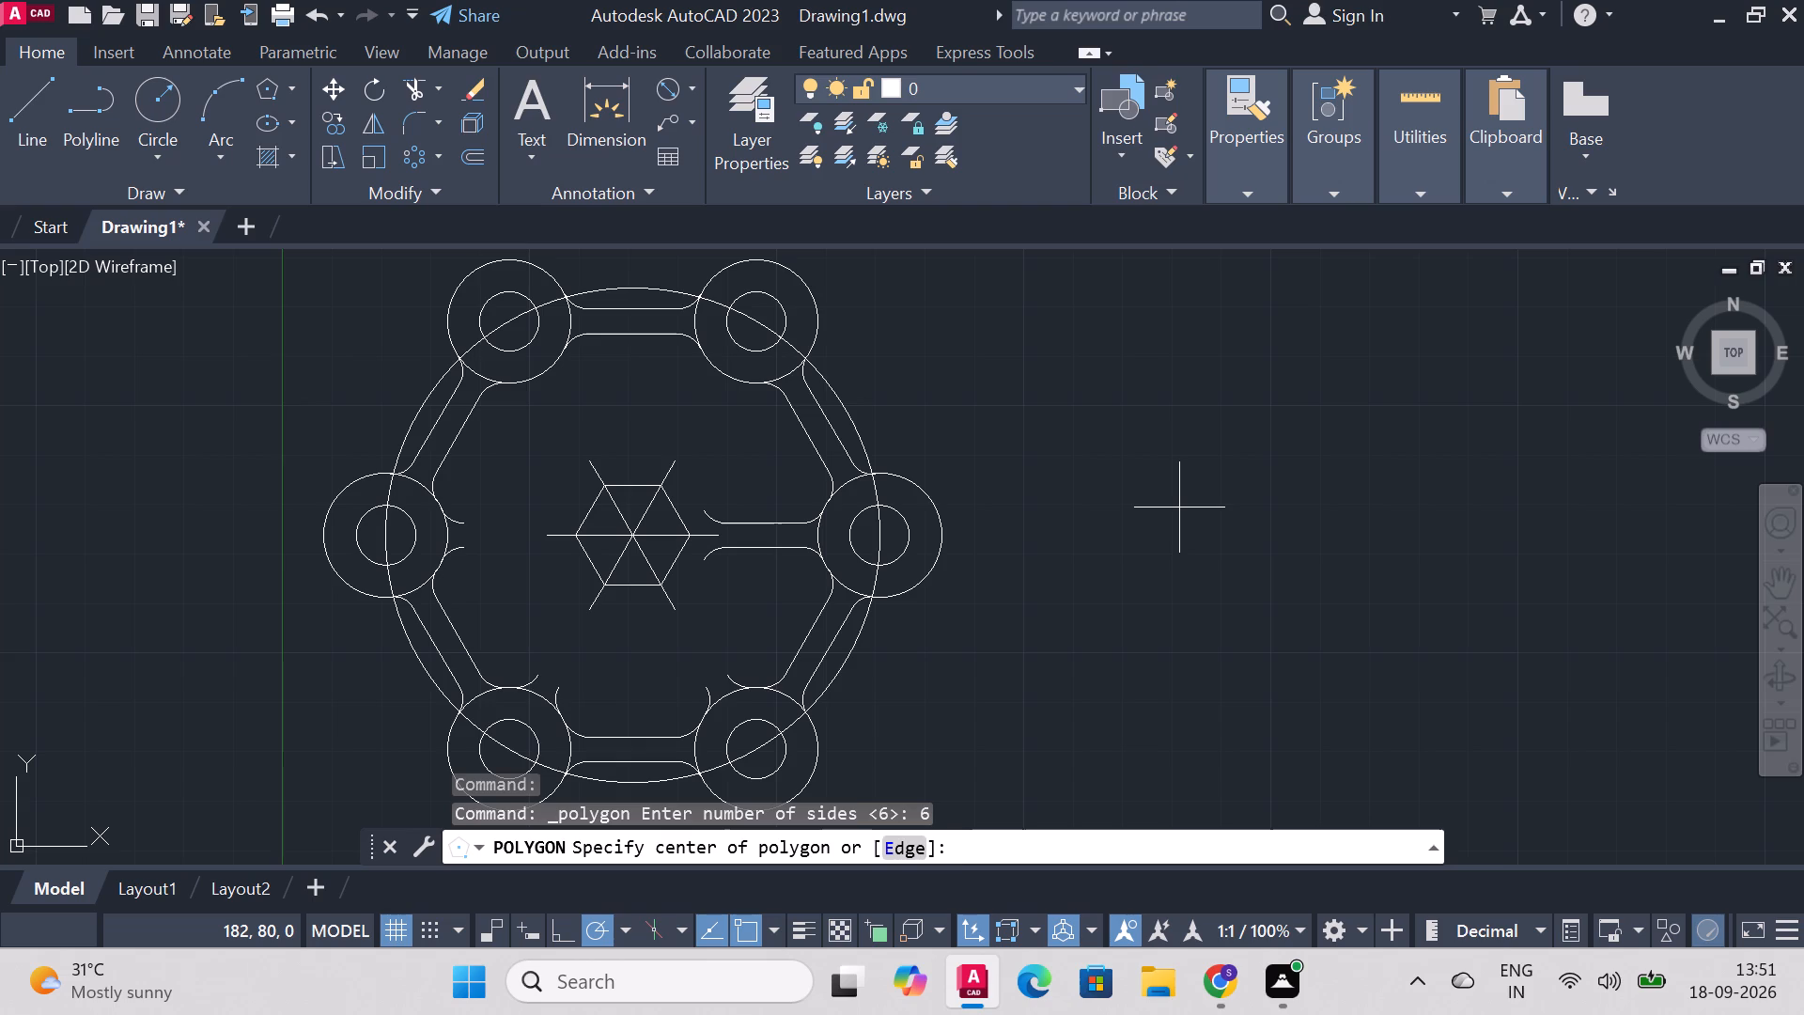
{"action": "left_click", "coordinate": [1179, 507]}
{"action": "key", "text": "1"}
{"action": "left_click", "coordinate": [1062, 541]}
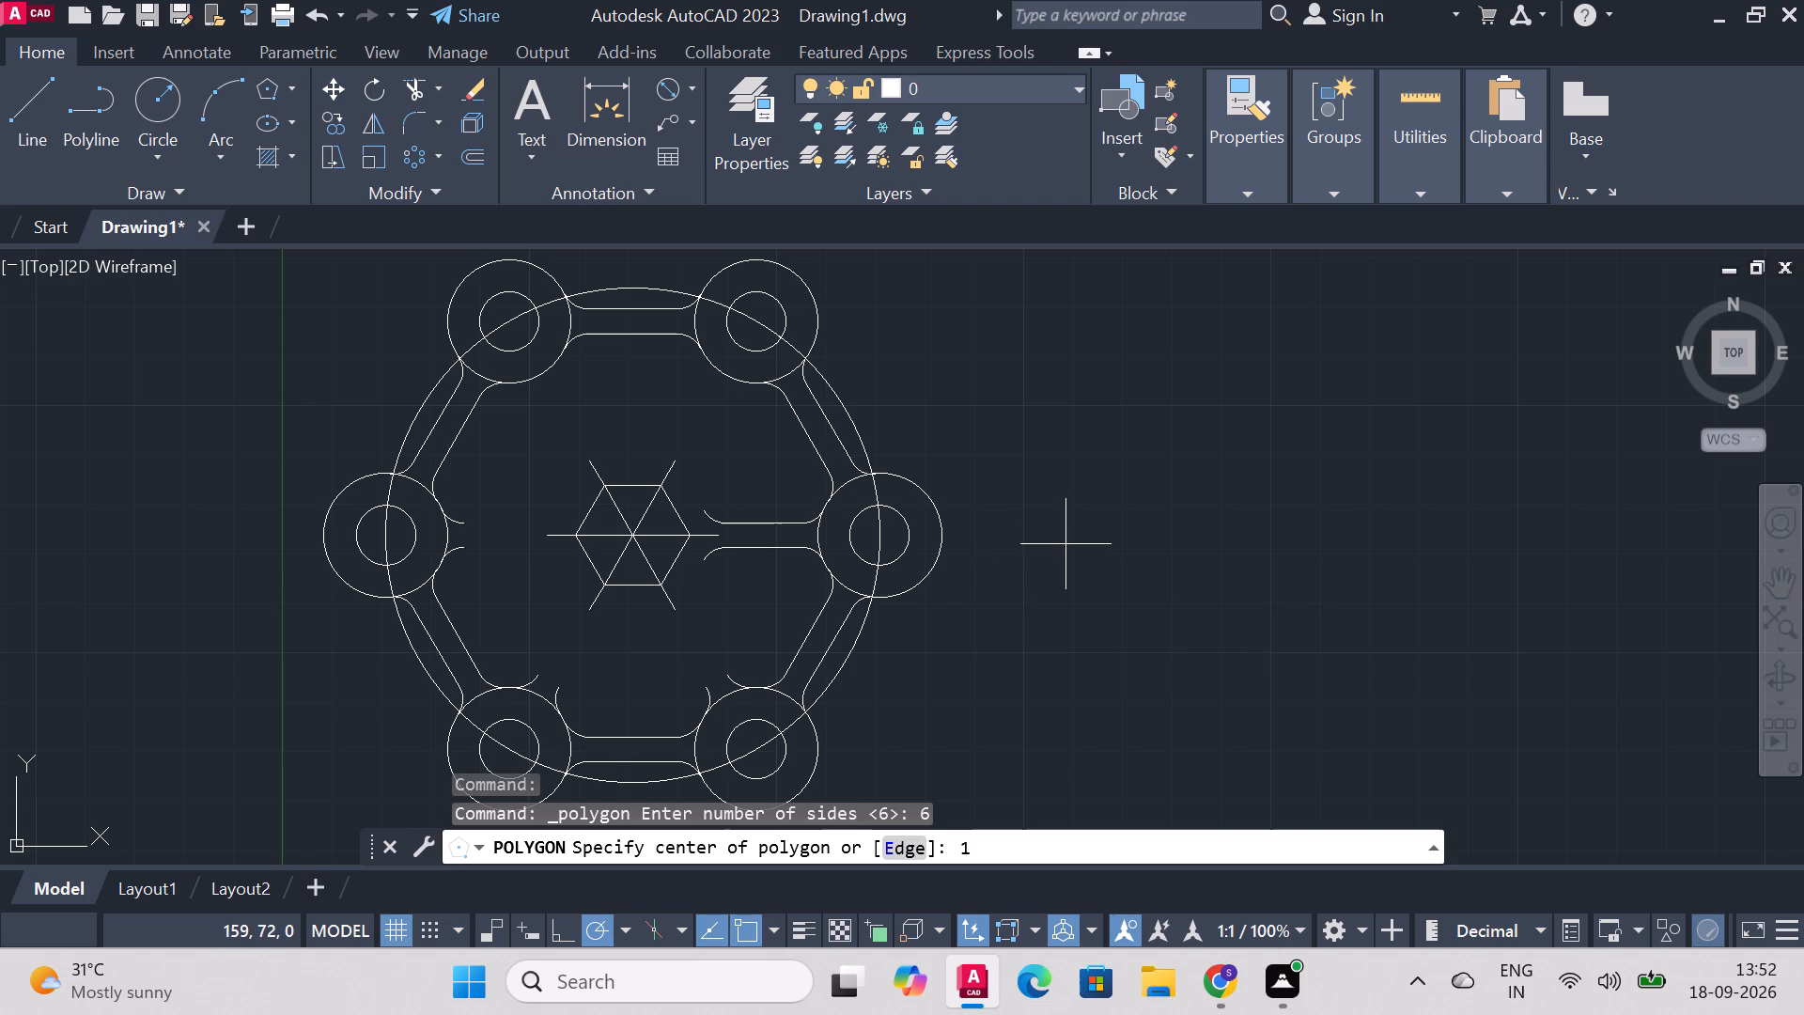
{"action": "key", "text": "BackSpace"}
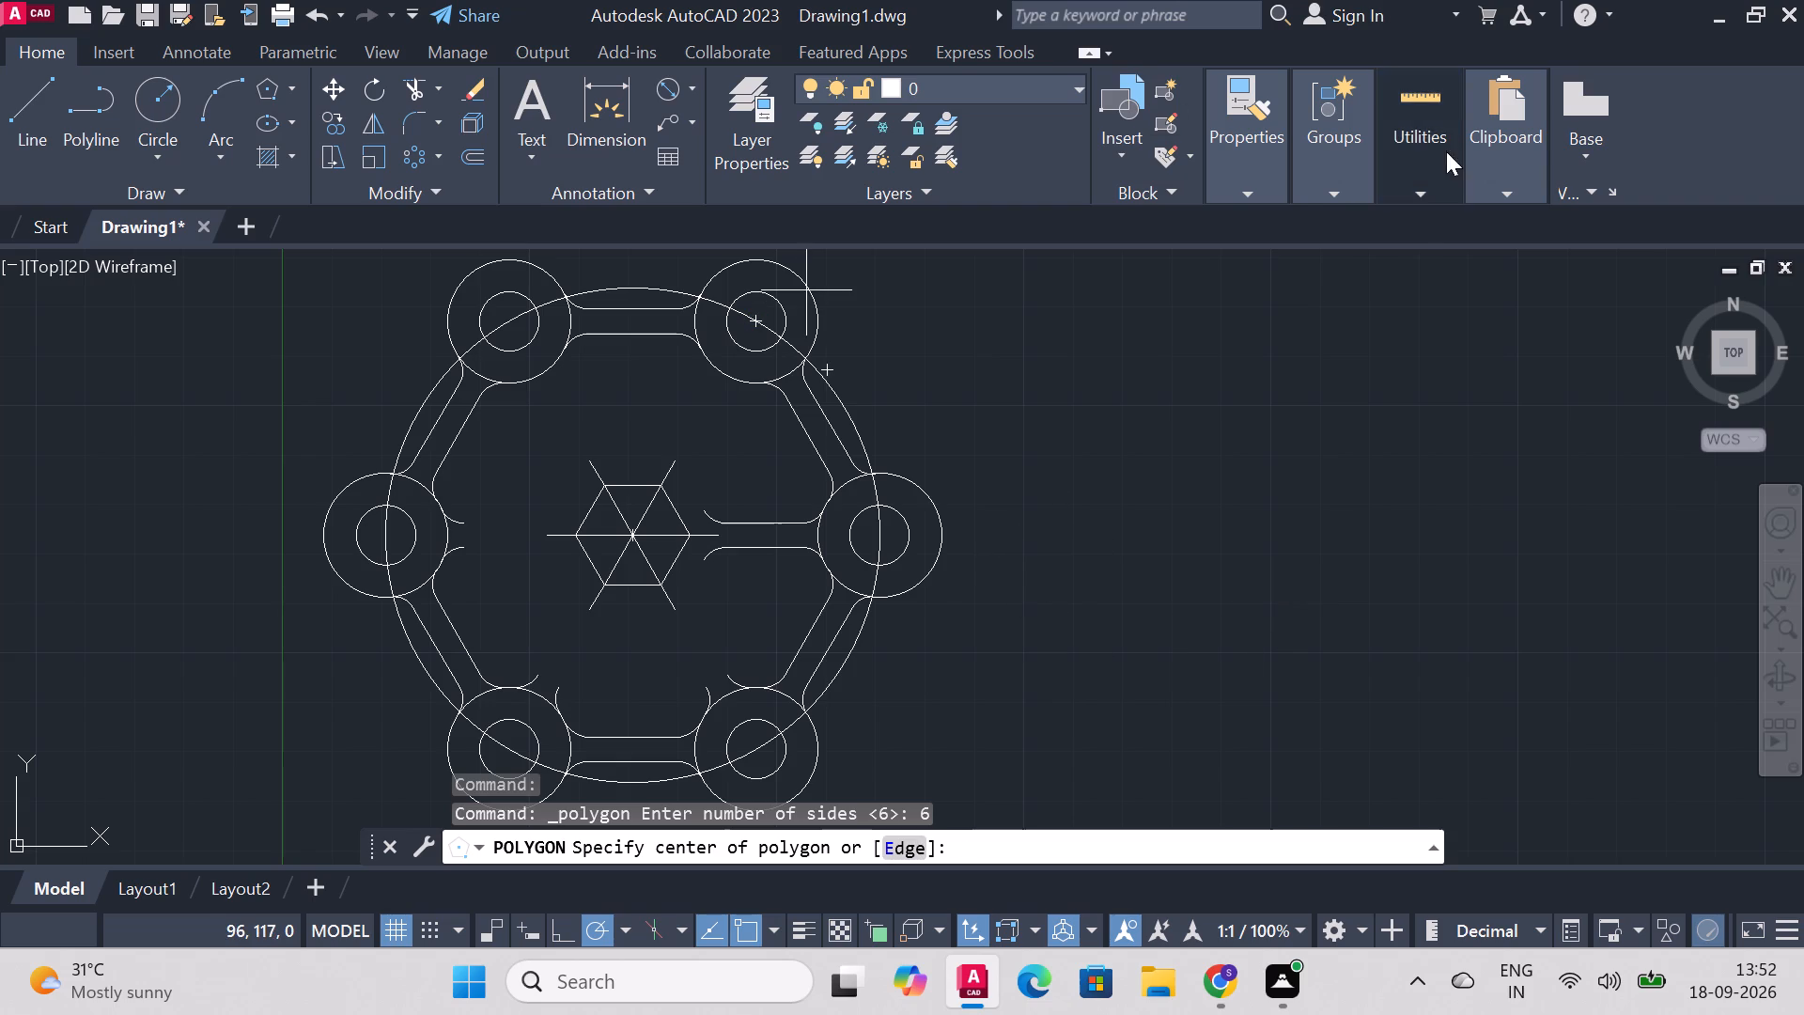
{"action": "left_click", "coordinate": [1205, 498]}
{"action": "key", "text": "c"}
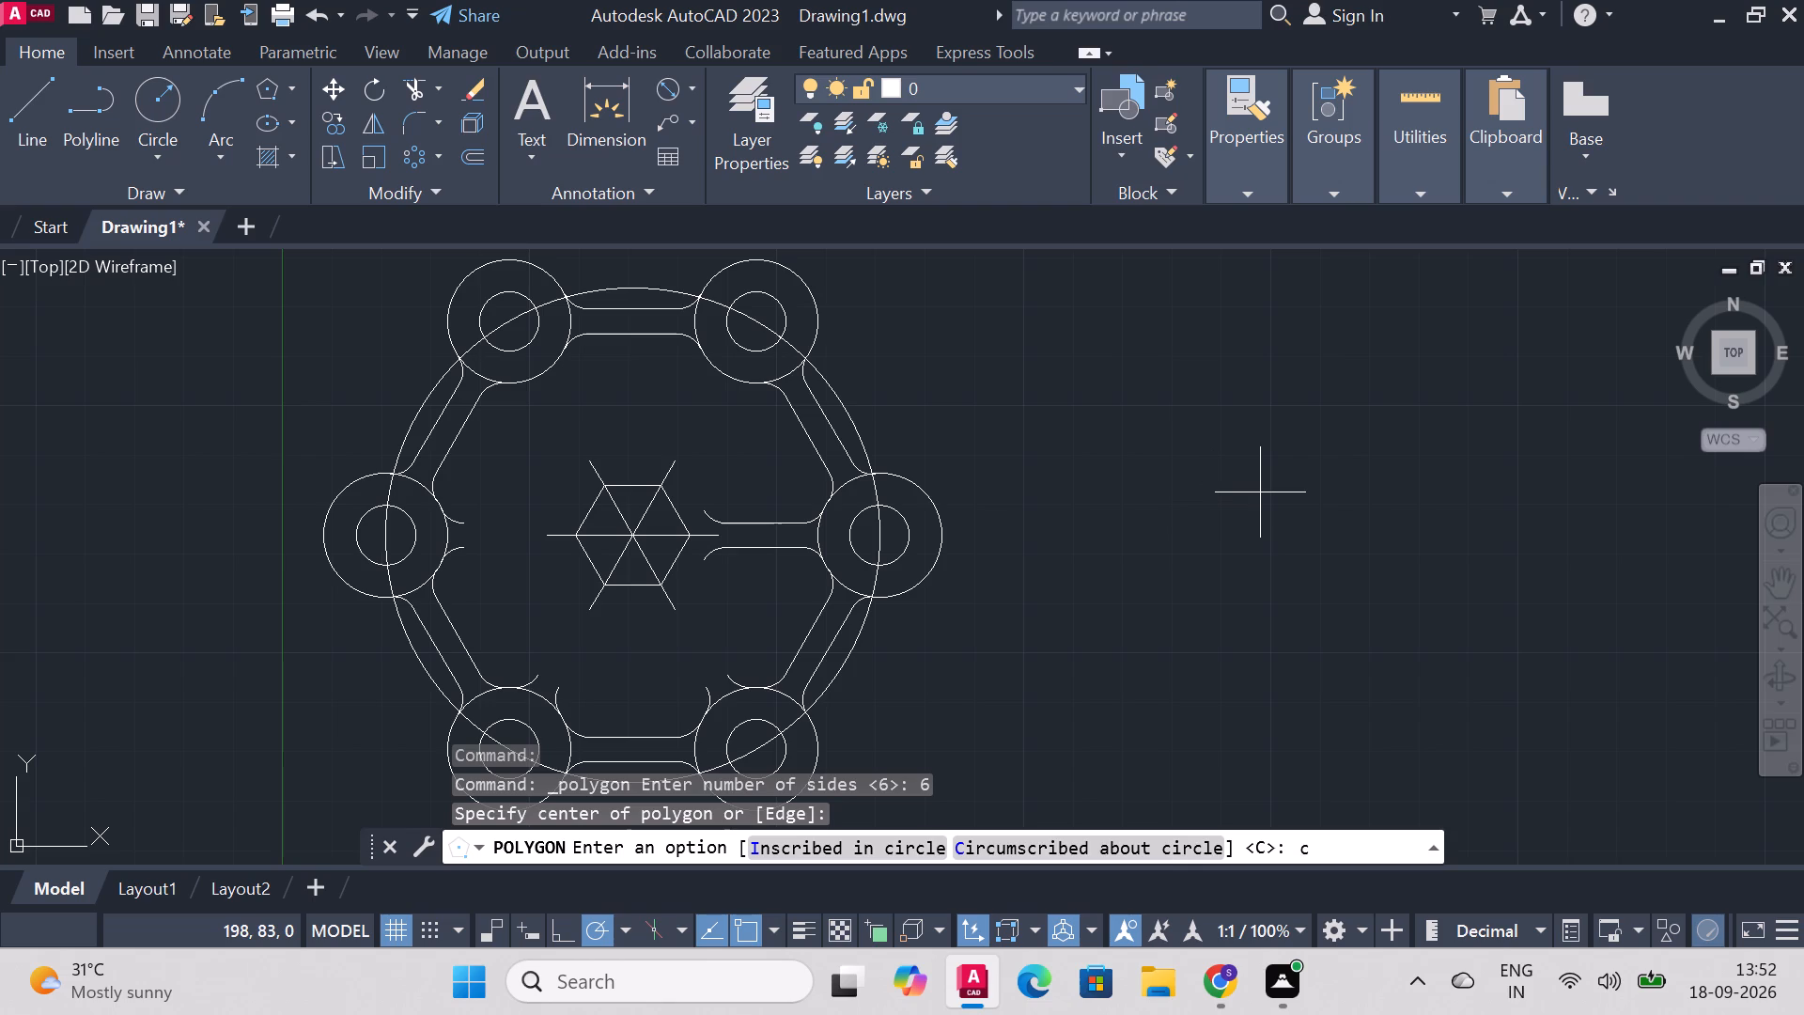
{"action": "key", "text": "Return"}
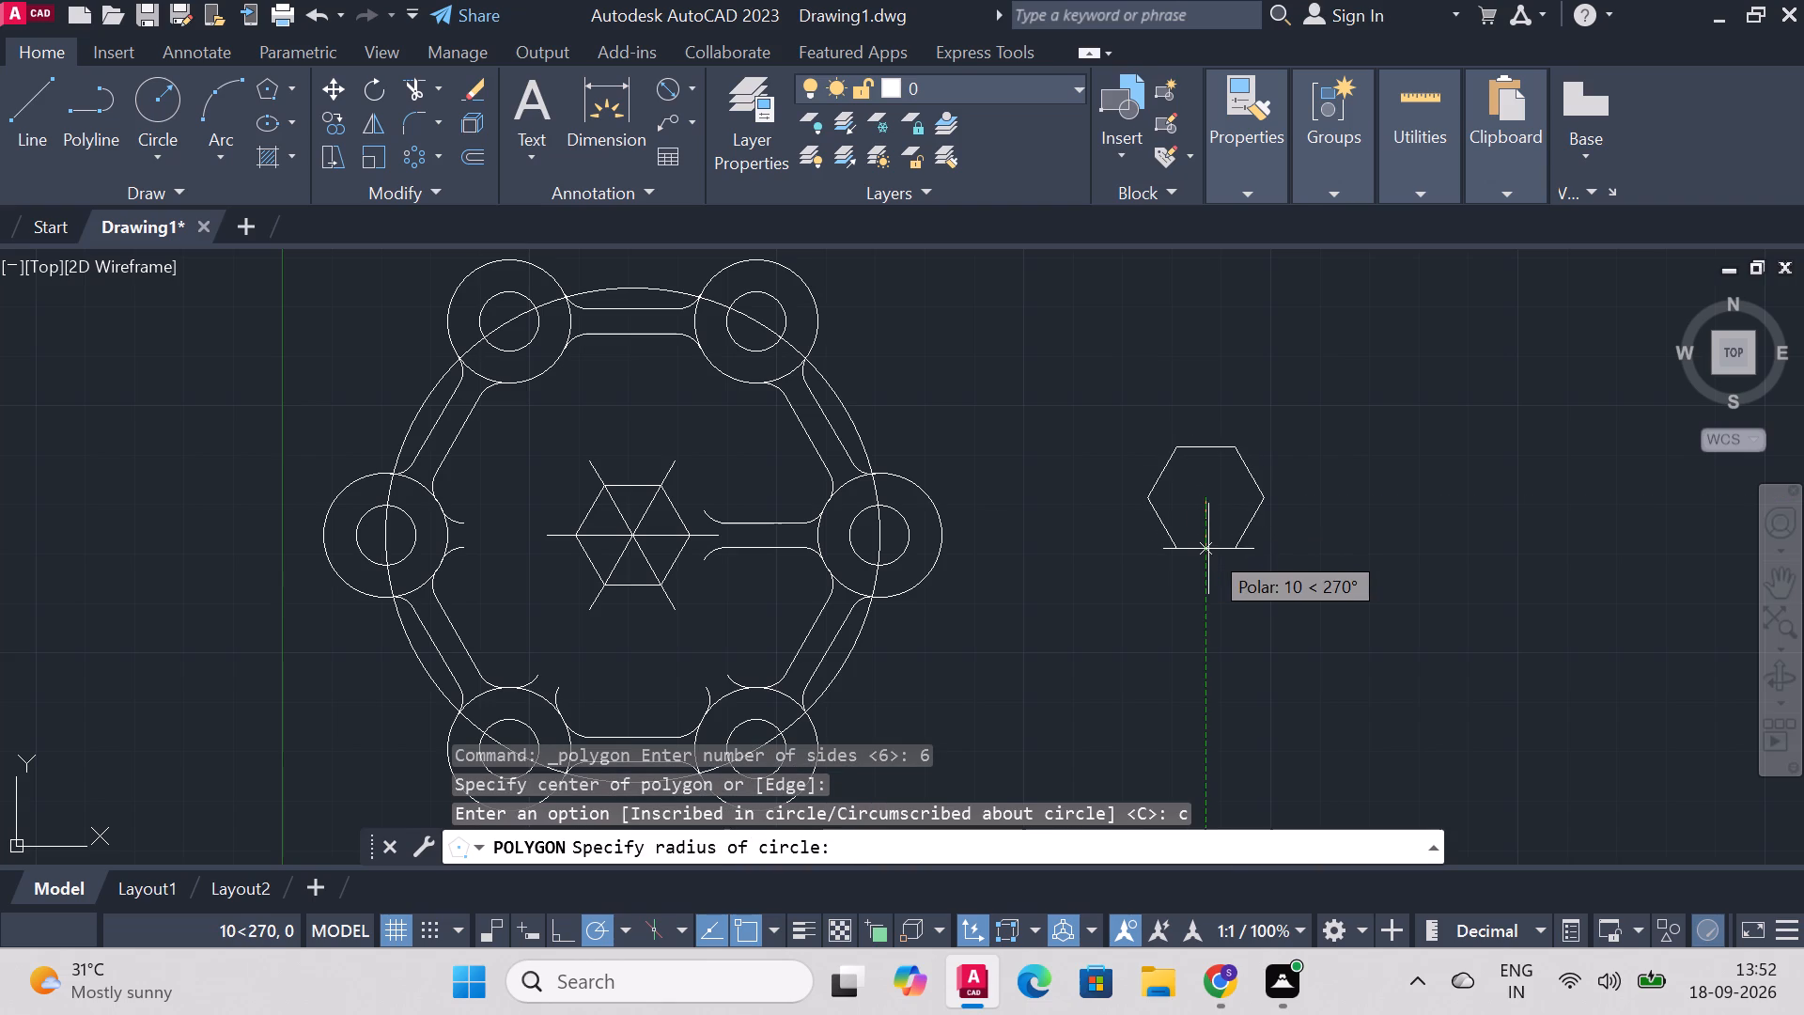
{"action": "type", "text": "15"}
{"action": "key", "text": "Return"}
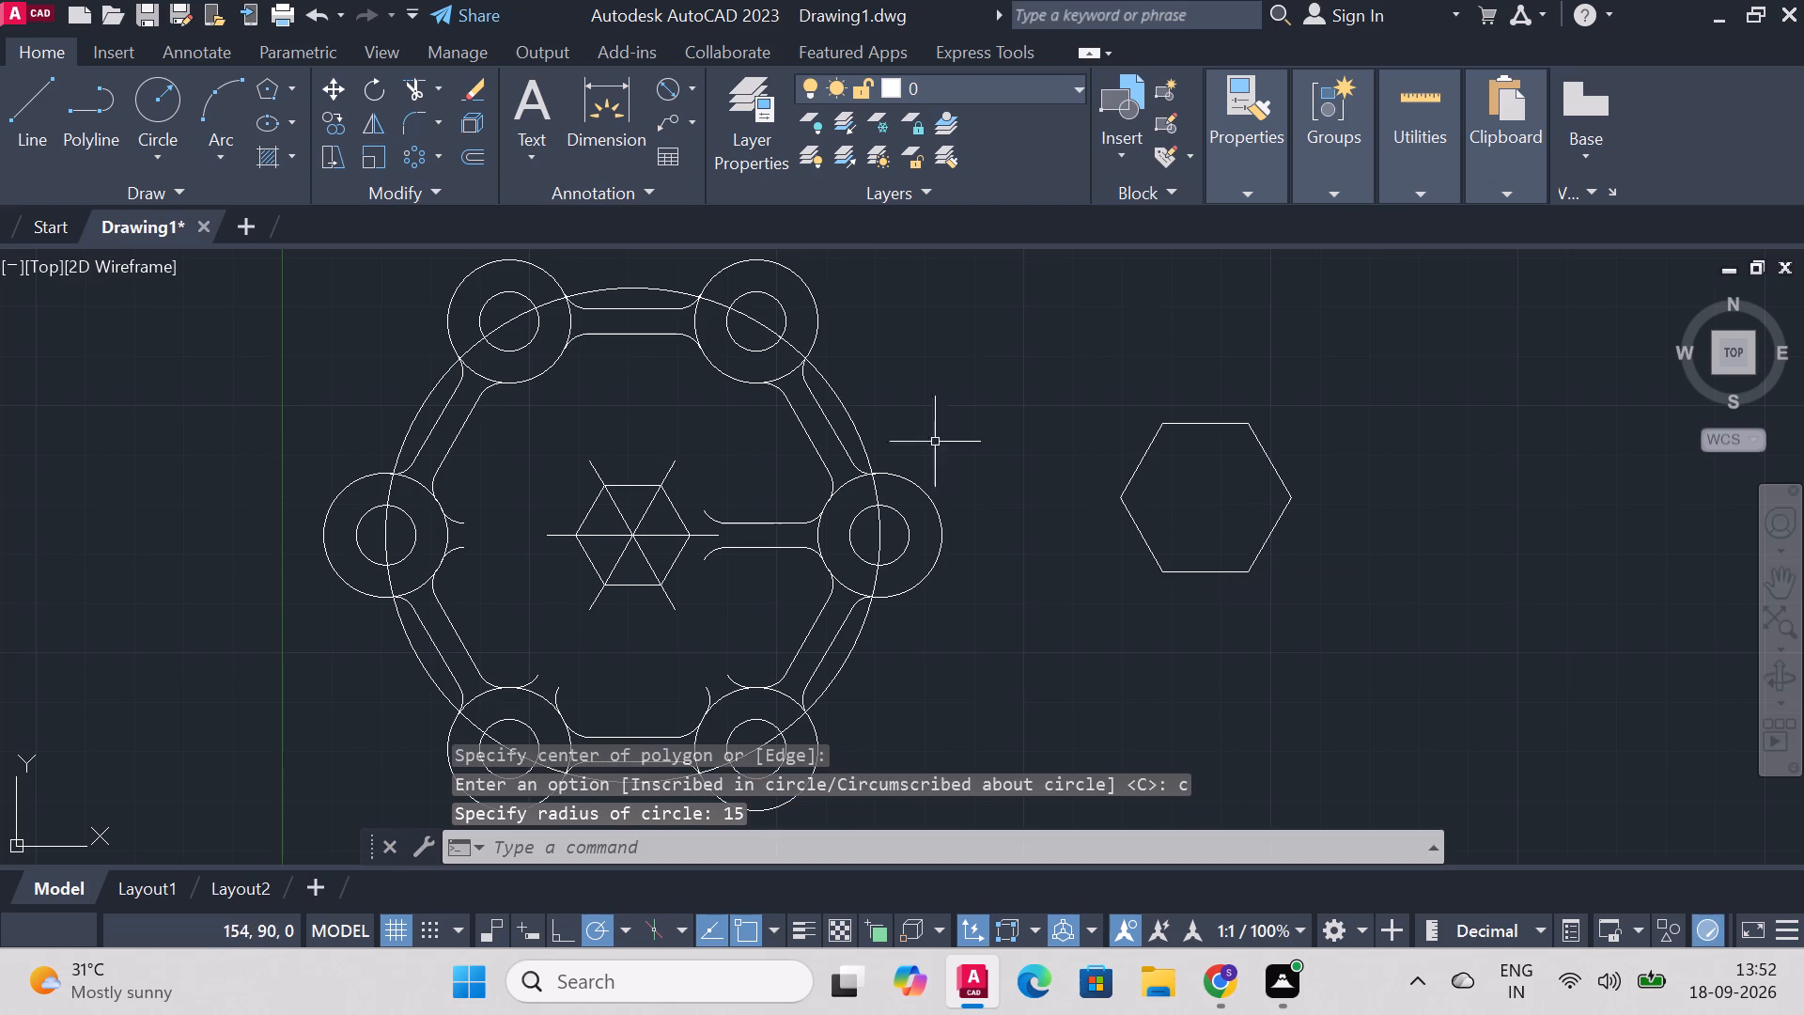
Move the new hexagon by its right vertex onto the outer end of the central horizontal joining line.
{"action": "left_click", "coordinate": [1293, 500]}
{"action": "type", "text": "move"}
{"action": "key", "text": "Return"}
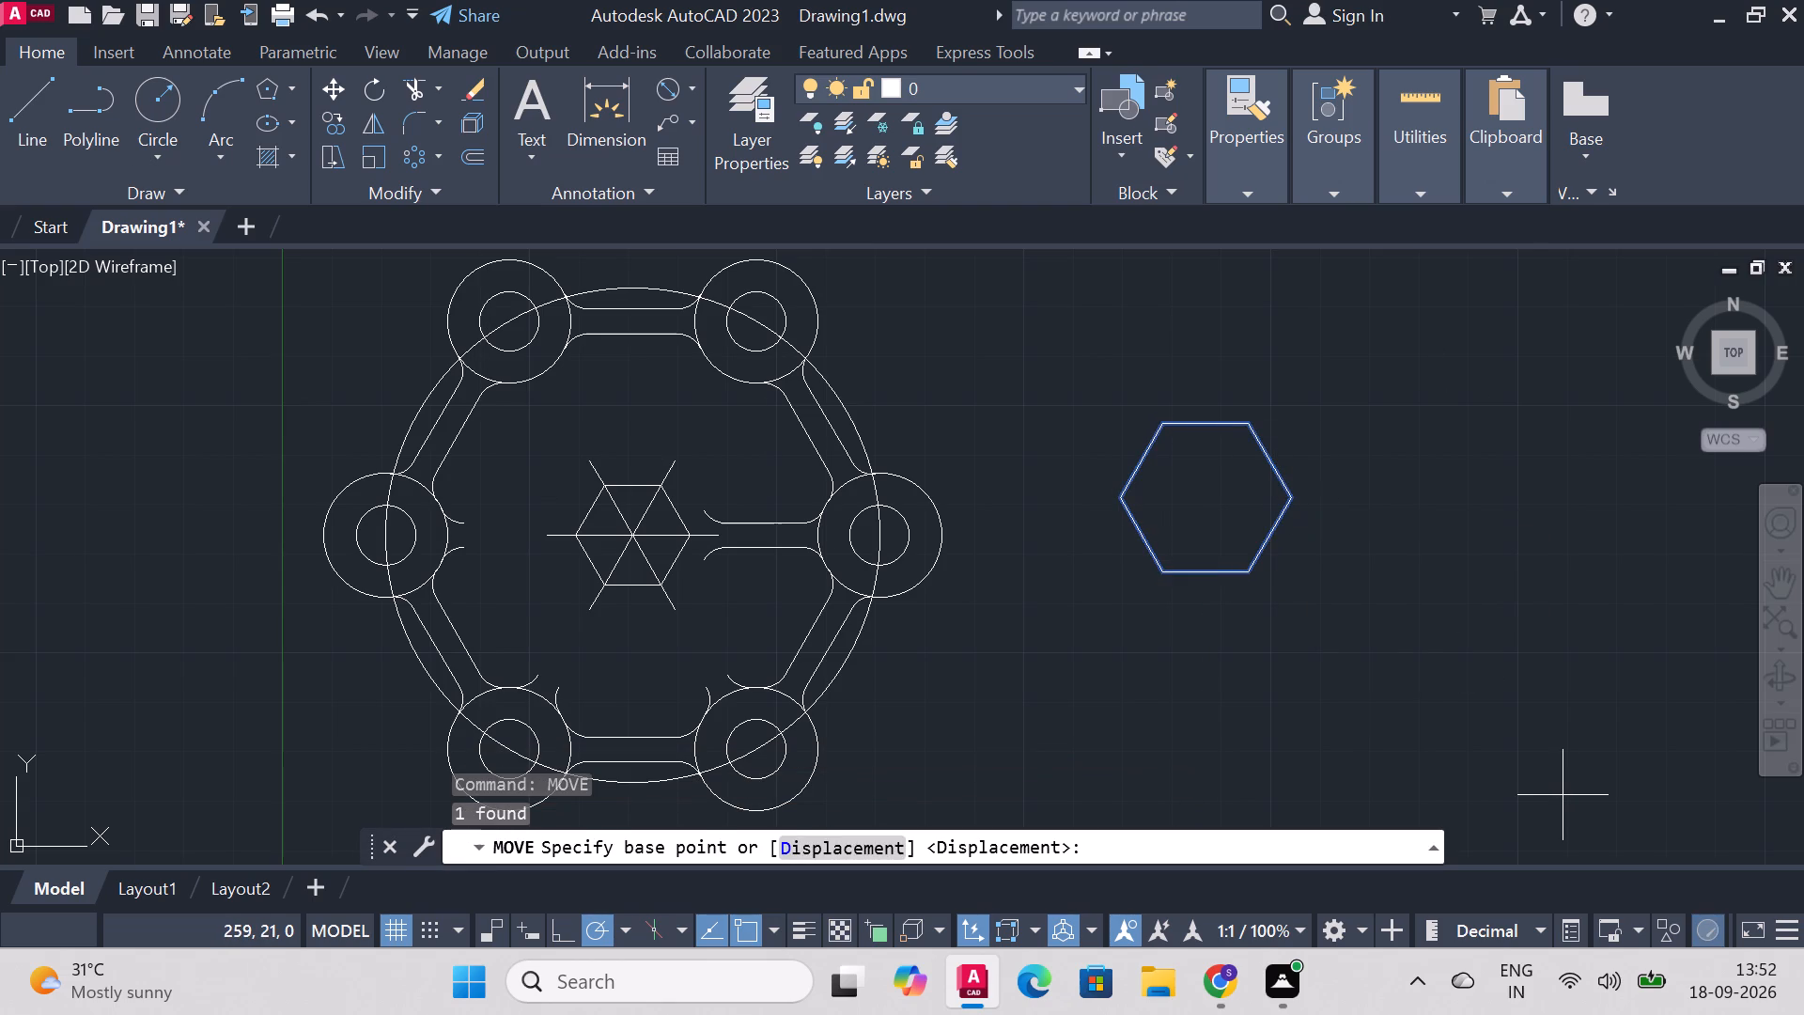
{"action": "left_click", "coordinate": [1295, 492]}
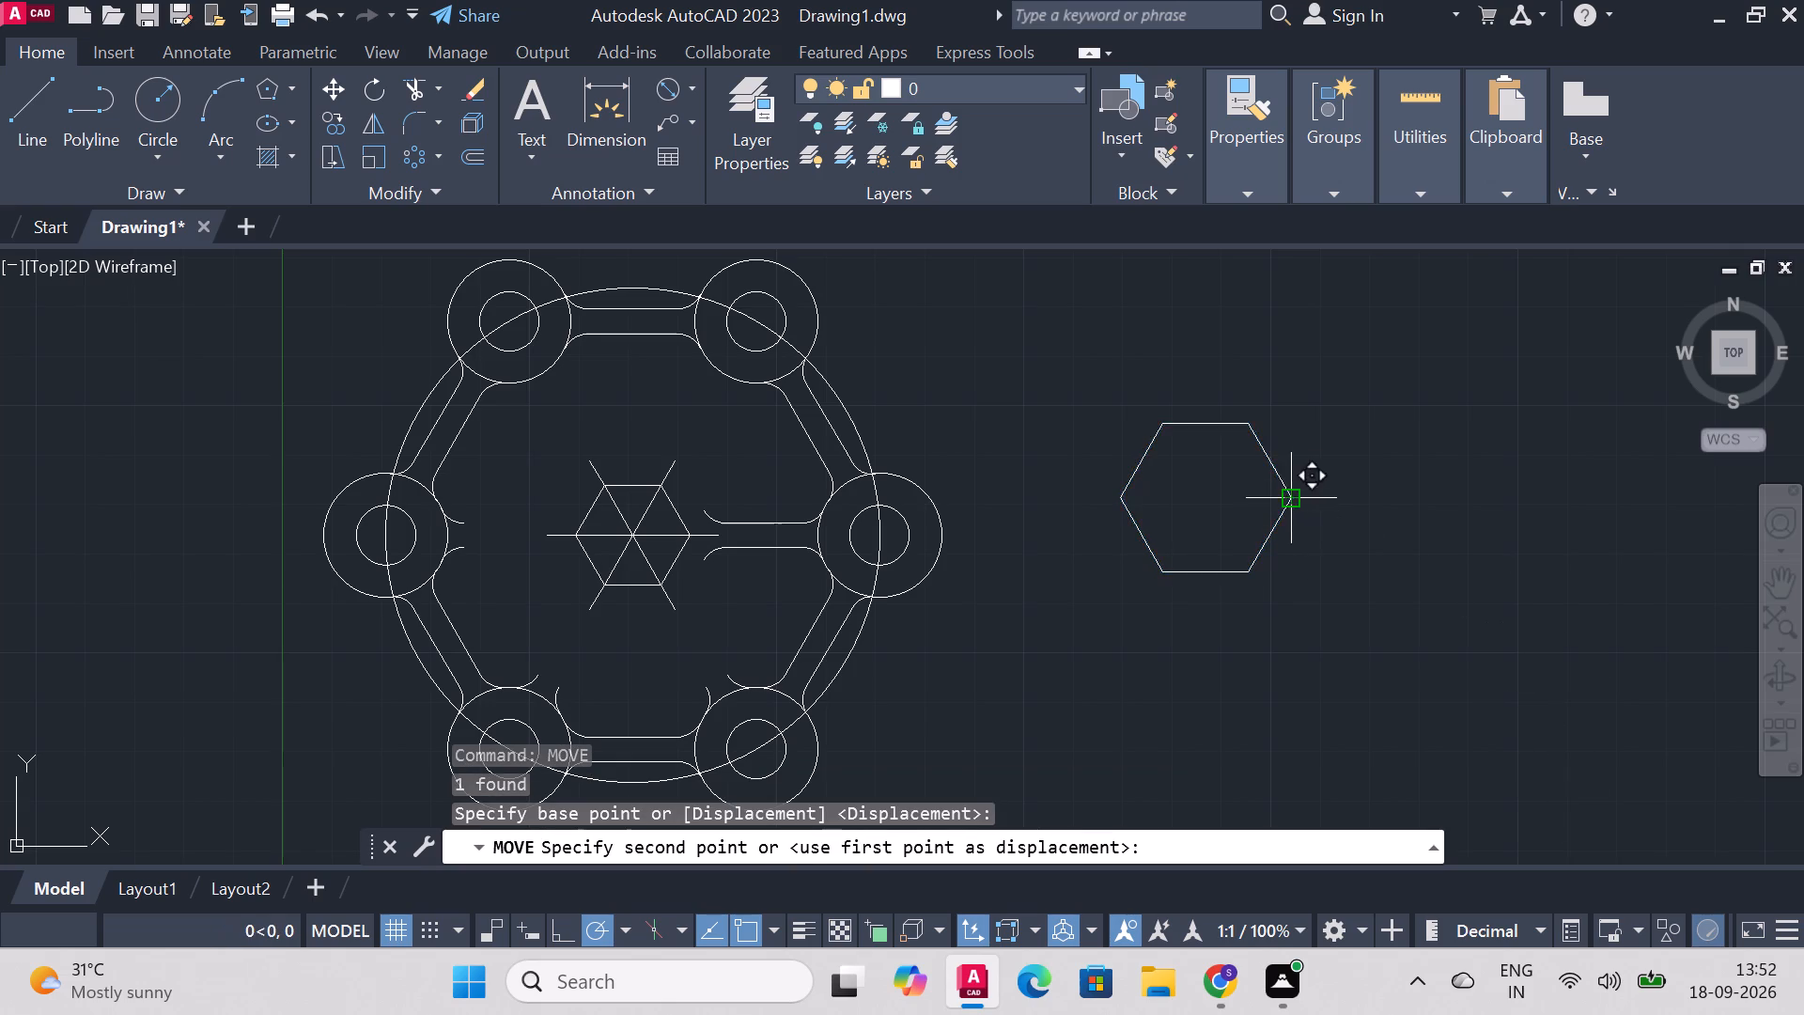
{"action": "left_click", "coordinate": [719, 529]}
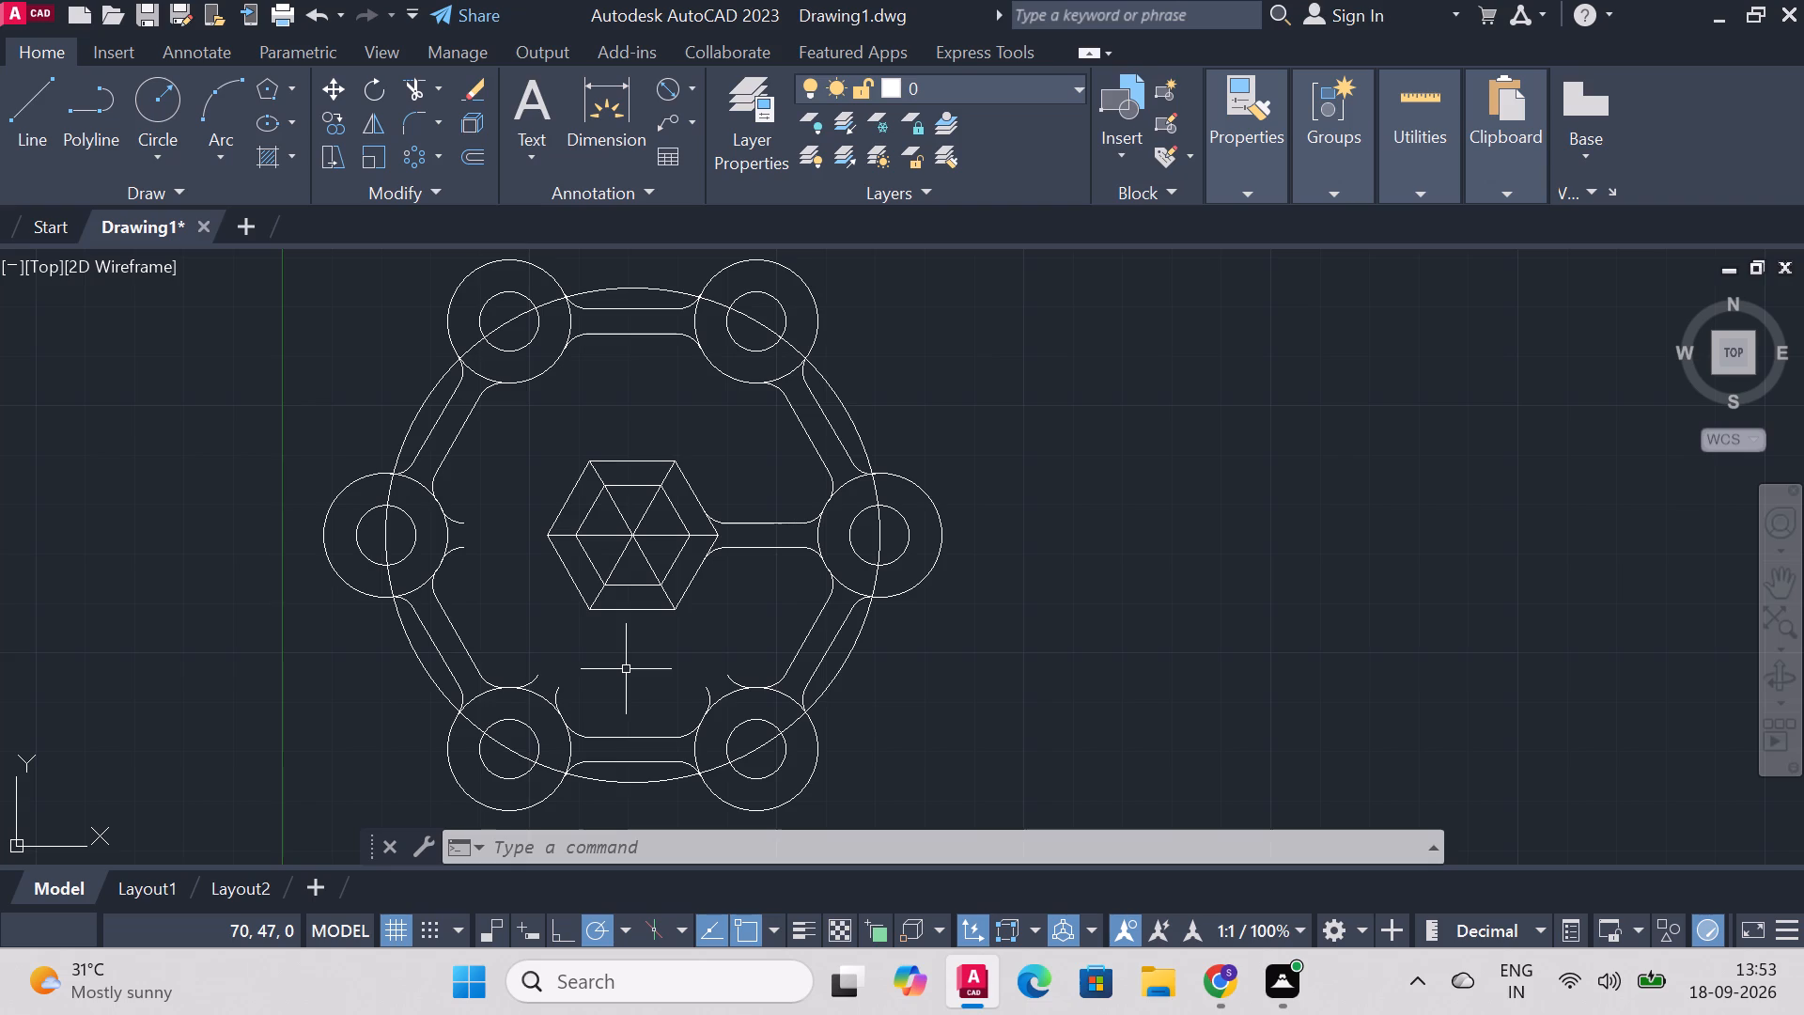
Mirror the right spoke's two lines and fillet arcs about the vertical axis through the hexagon's centre, keeping the originals.
{"action": "left_click", "coordinate": [375, 117]}
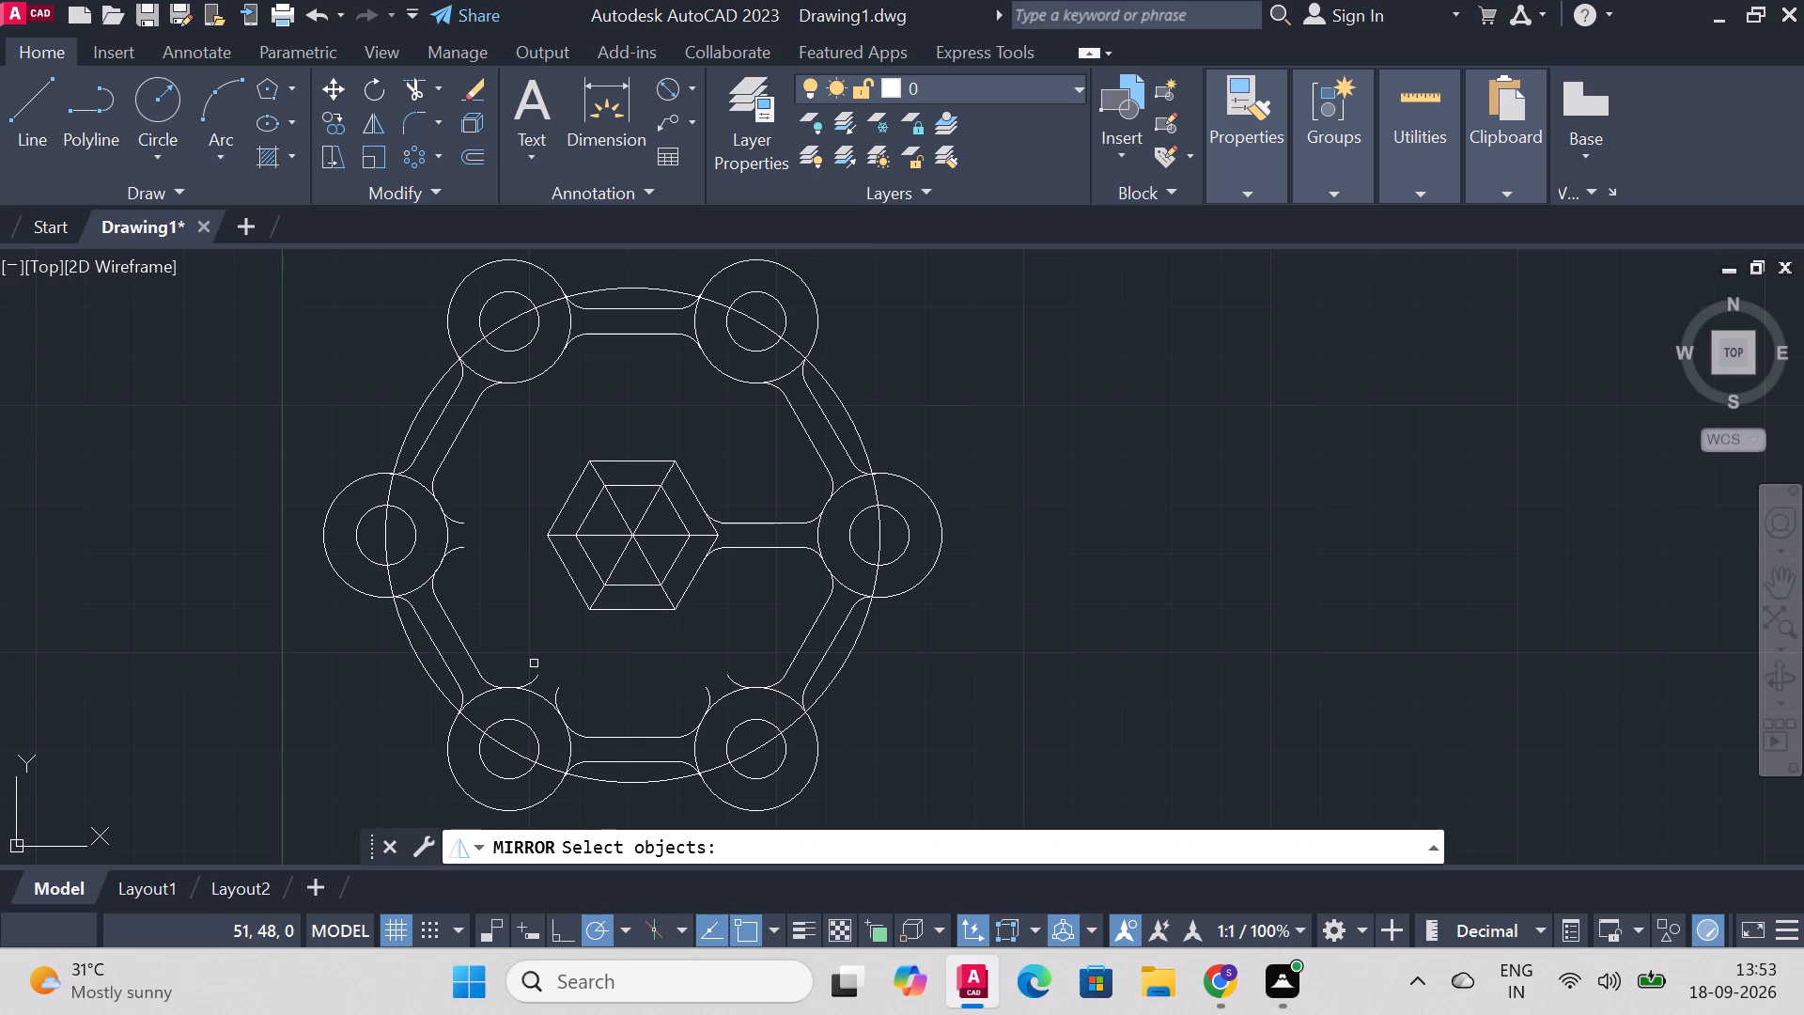
{"action": "left_click", "coordinate": [717, 553]}
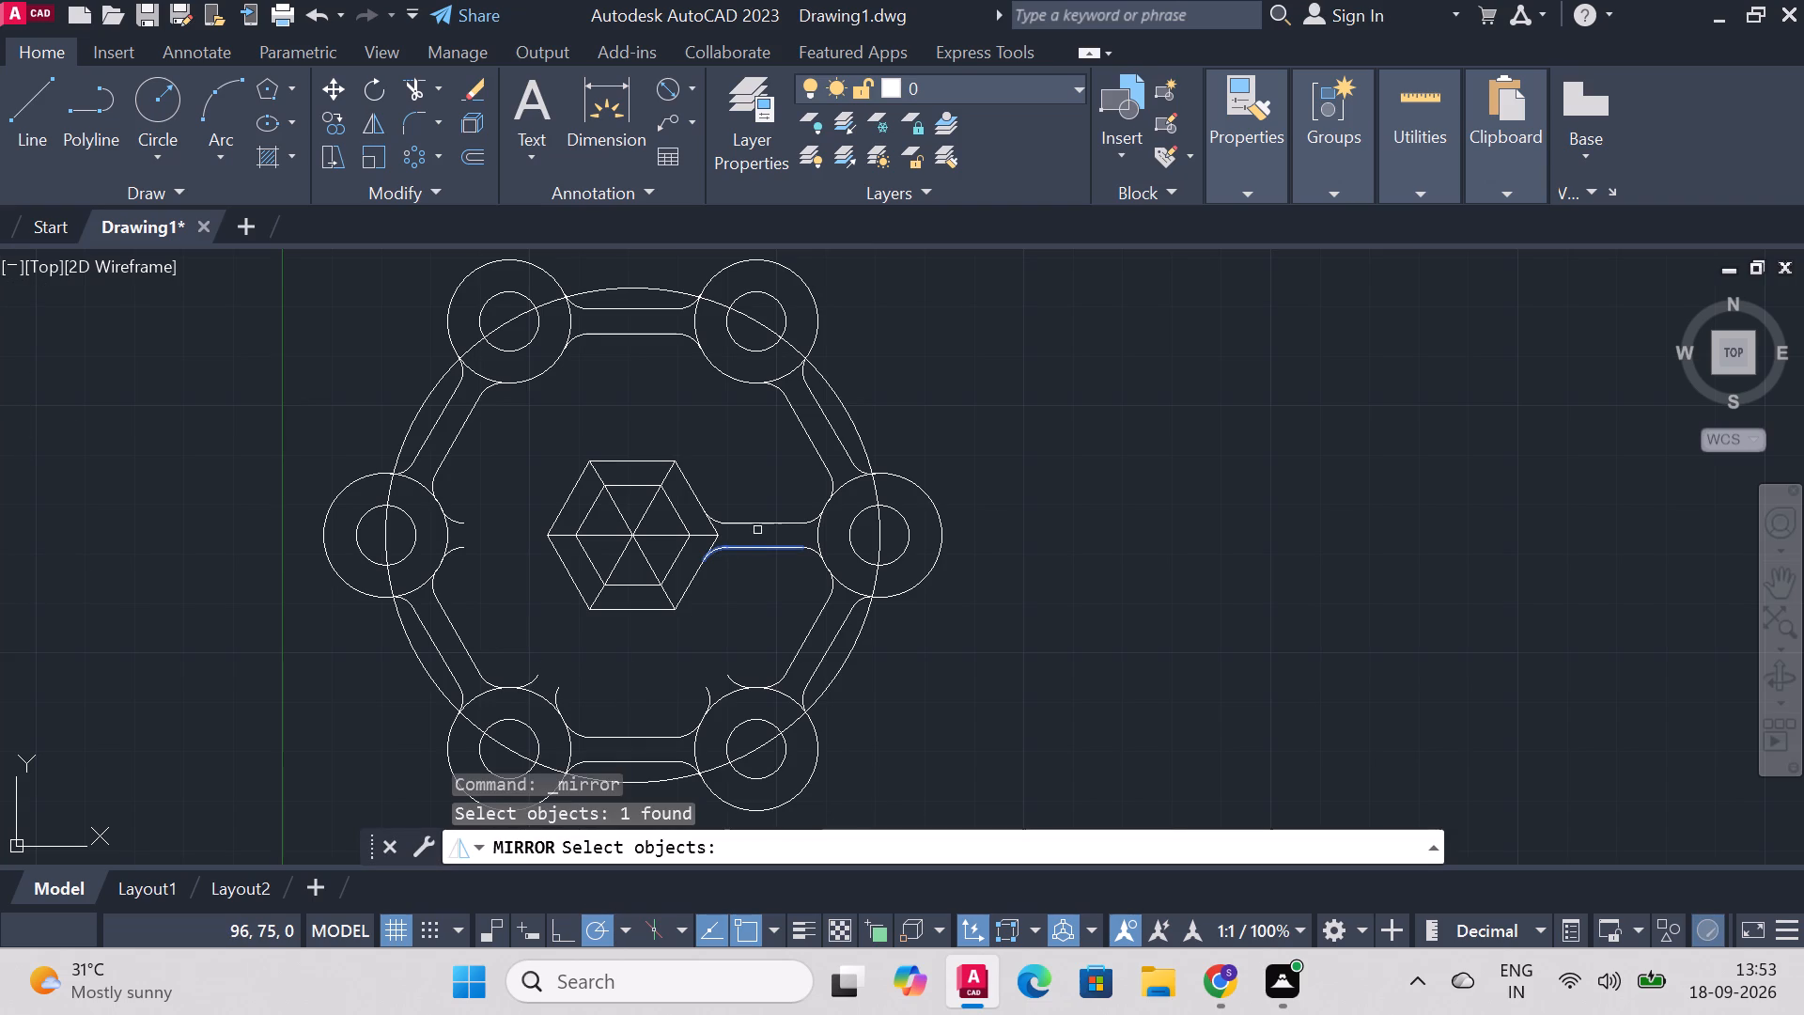
{"action": "left_click", "coordinate": [749, 523]}
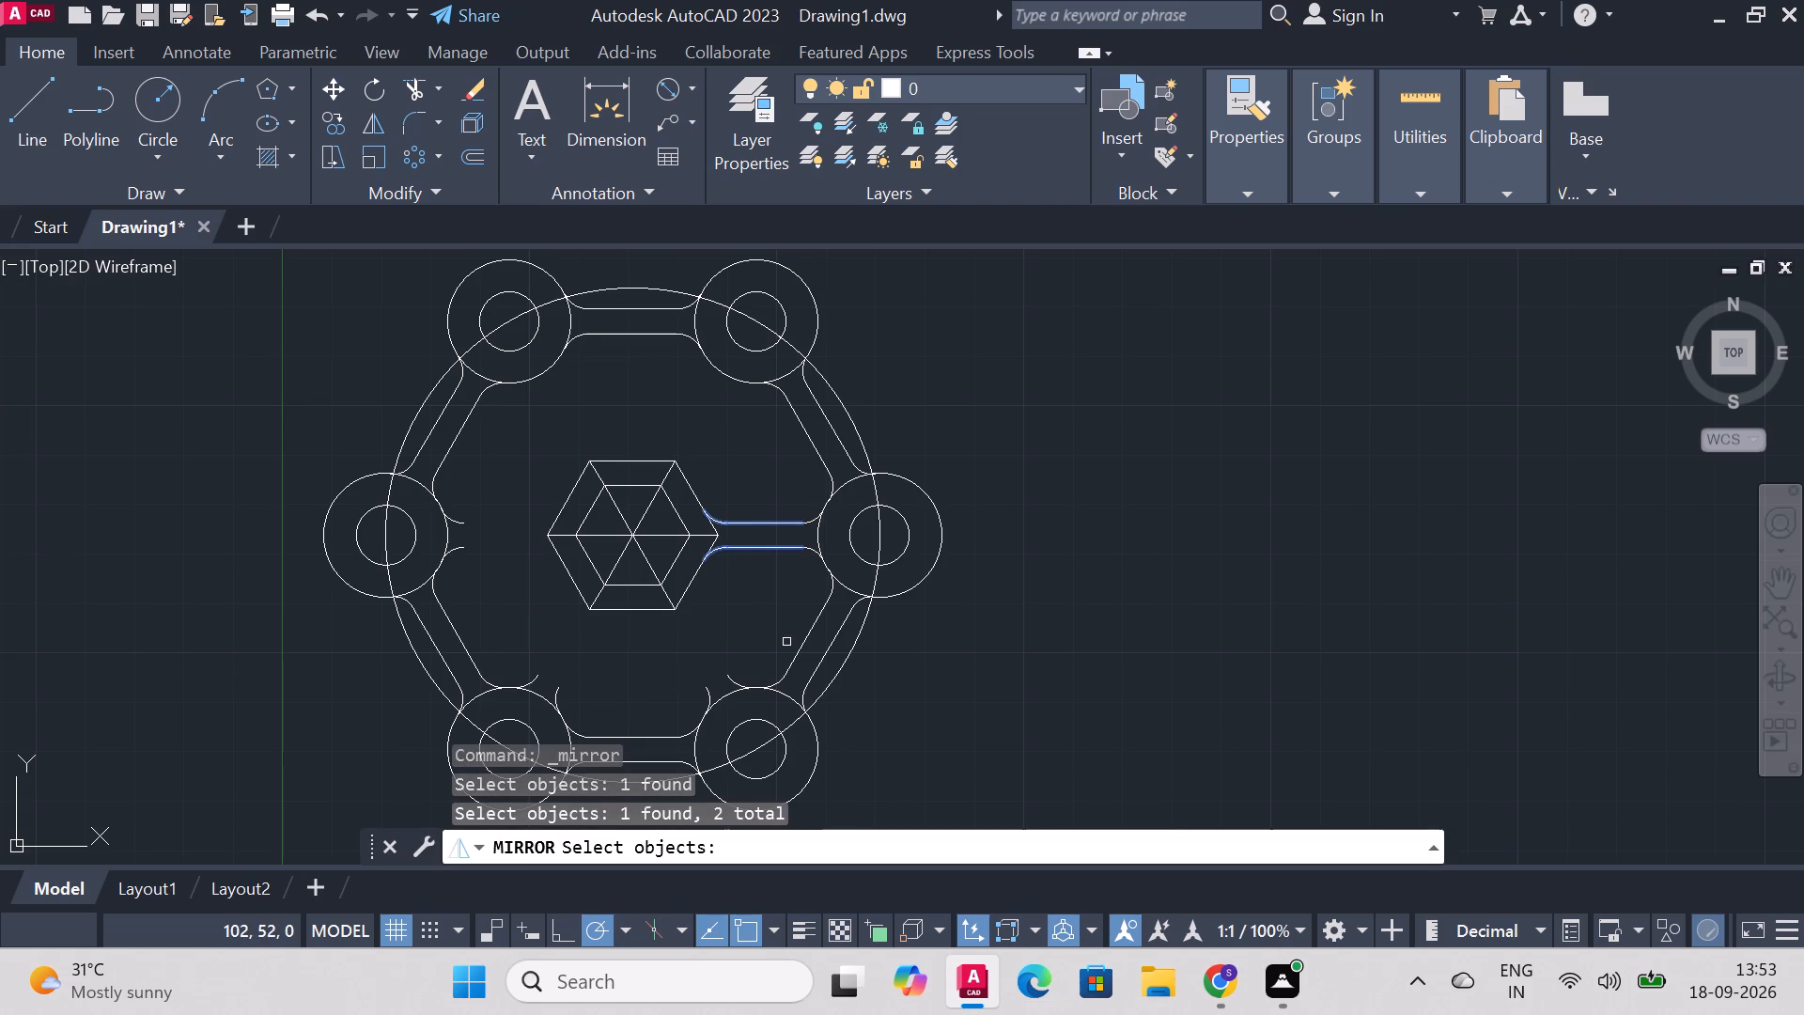
{"action": "left_click", "coordinate": [814, 556]}
{"action": "left_click", "coordinate": [813, 523]}
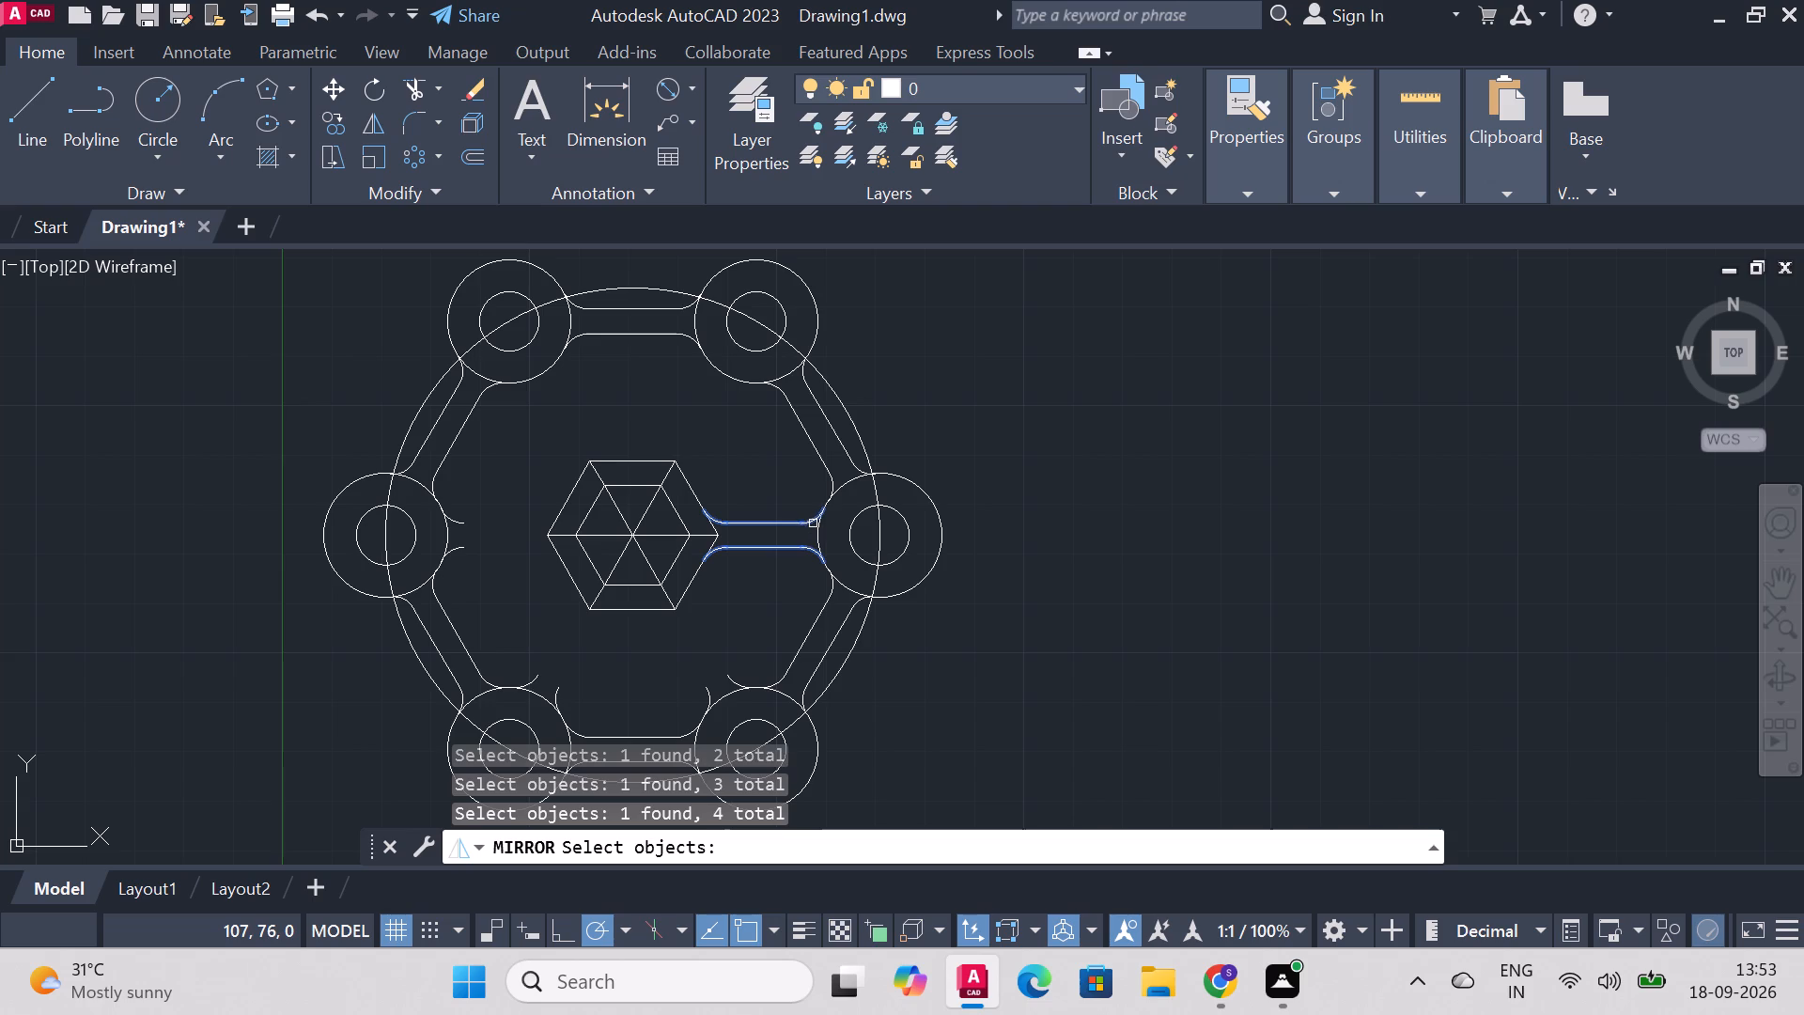
{"action": "right_click", "coordinate": [1187, 521]}
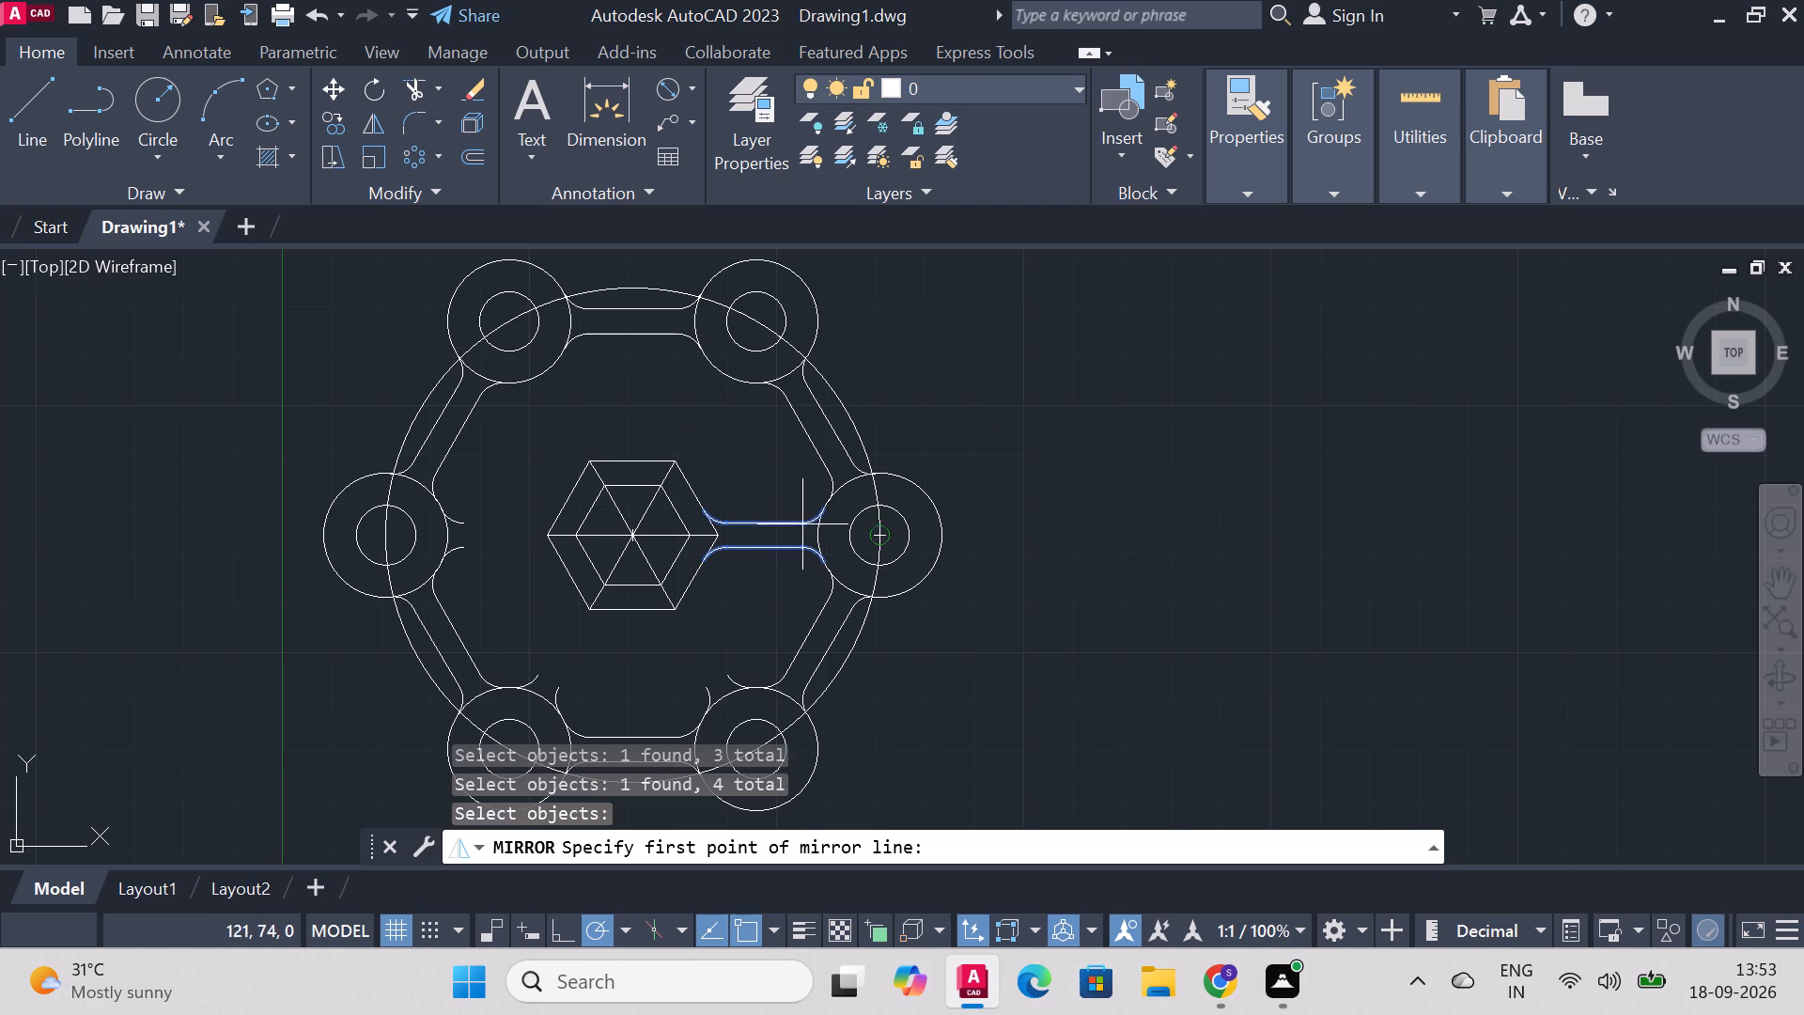
{"action": "left_click", "coordinate": [632, 532]}
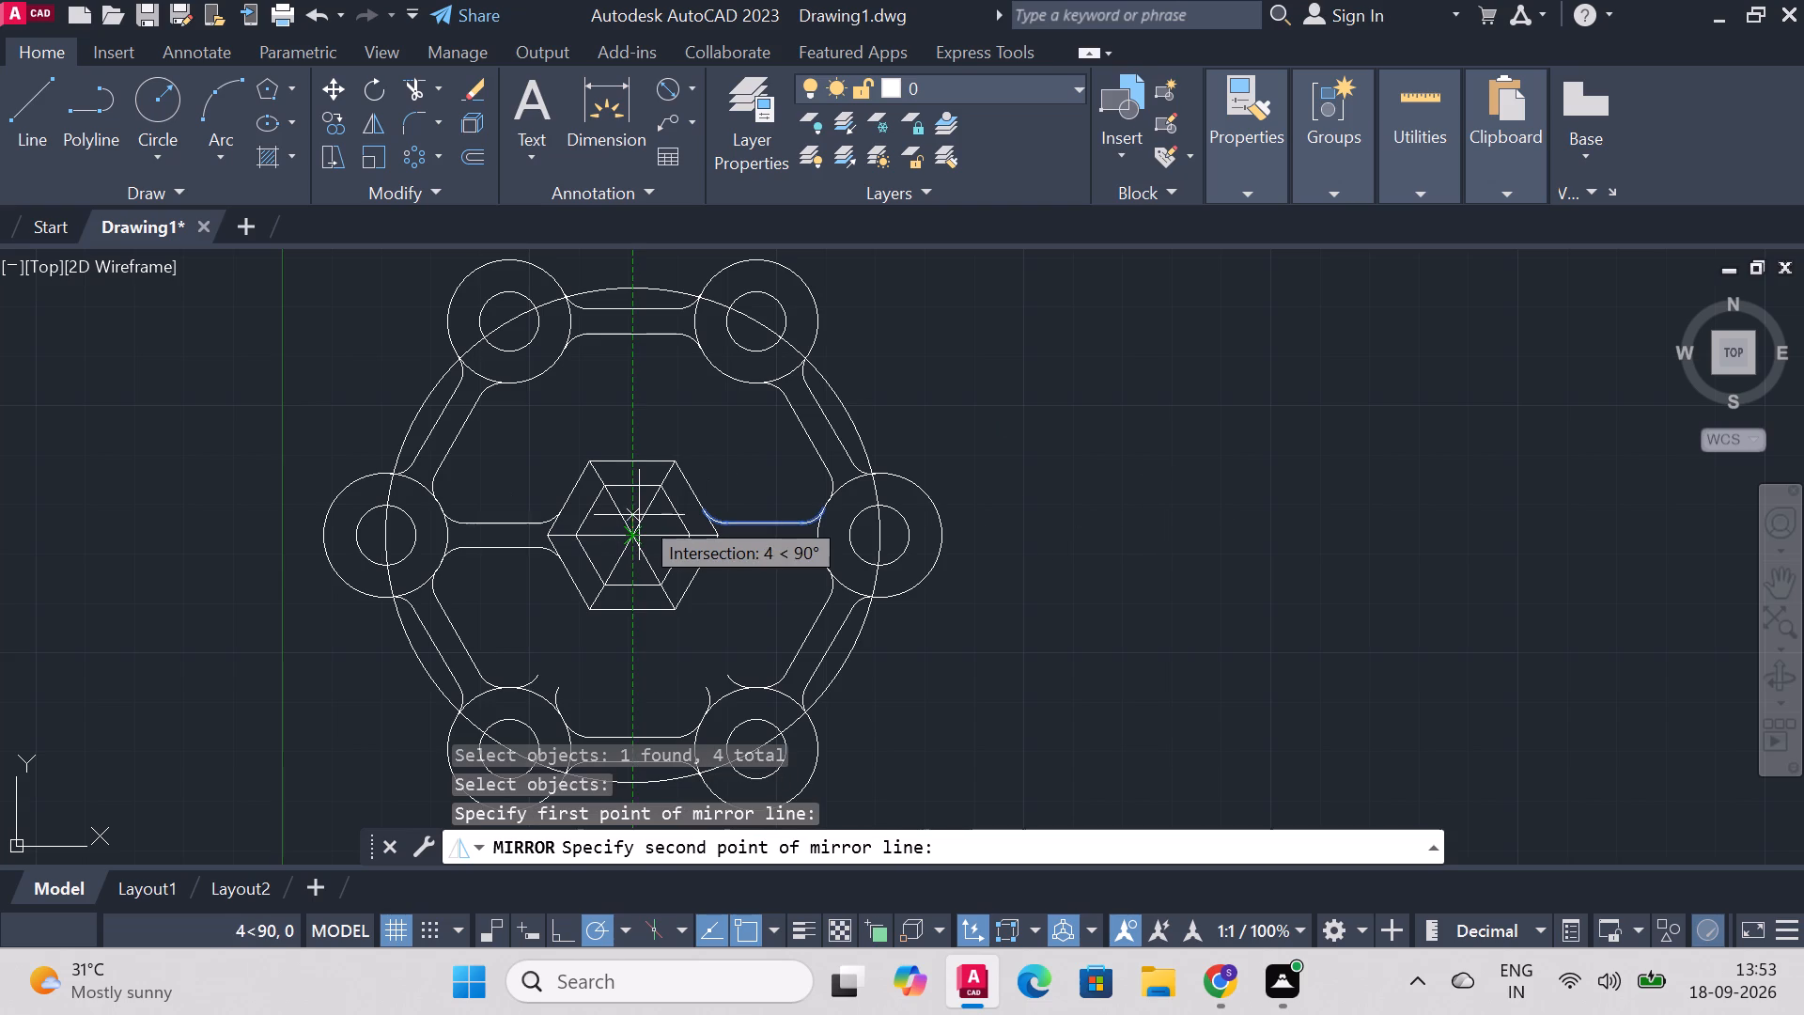
{"action": "left_click", "coordinate": [640, 512]}
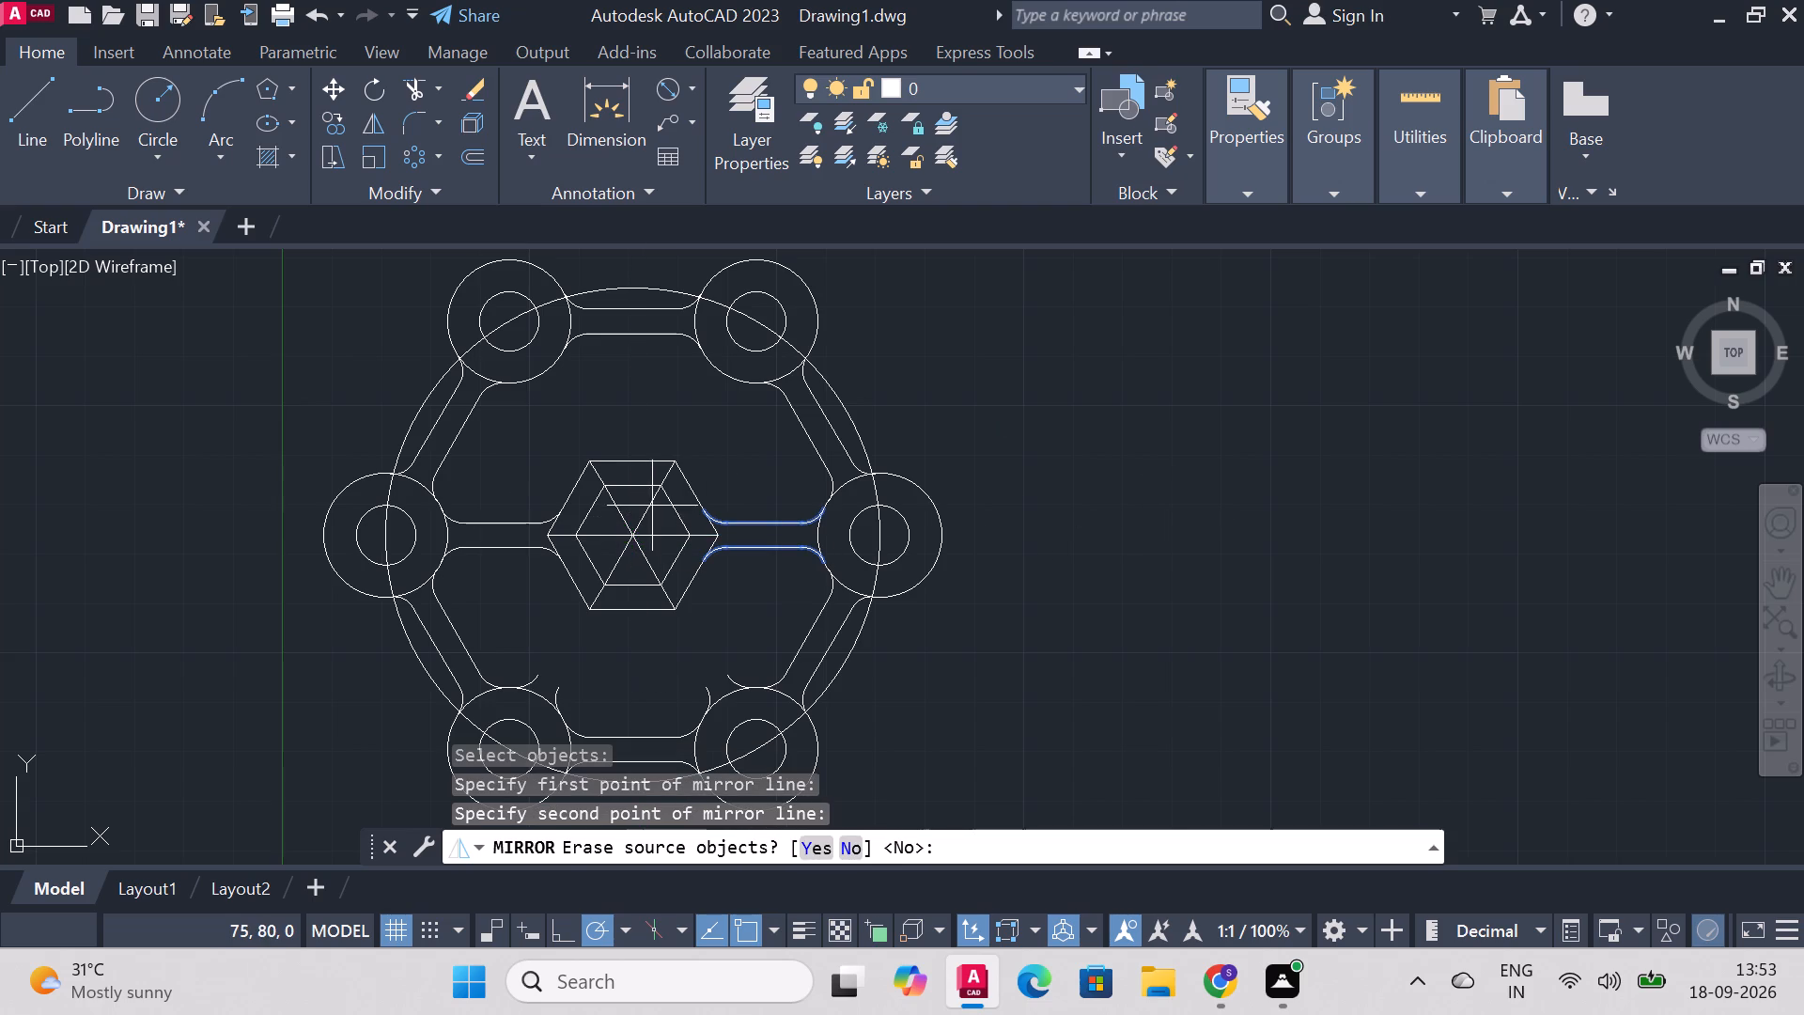
{"action": "right_click", "coordinate": [1150, 446]}
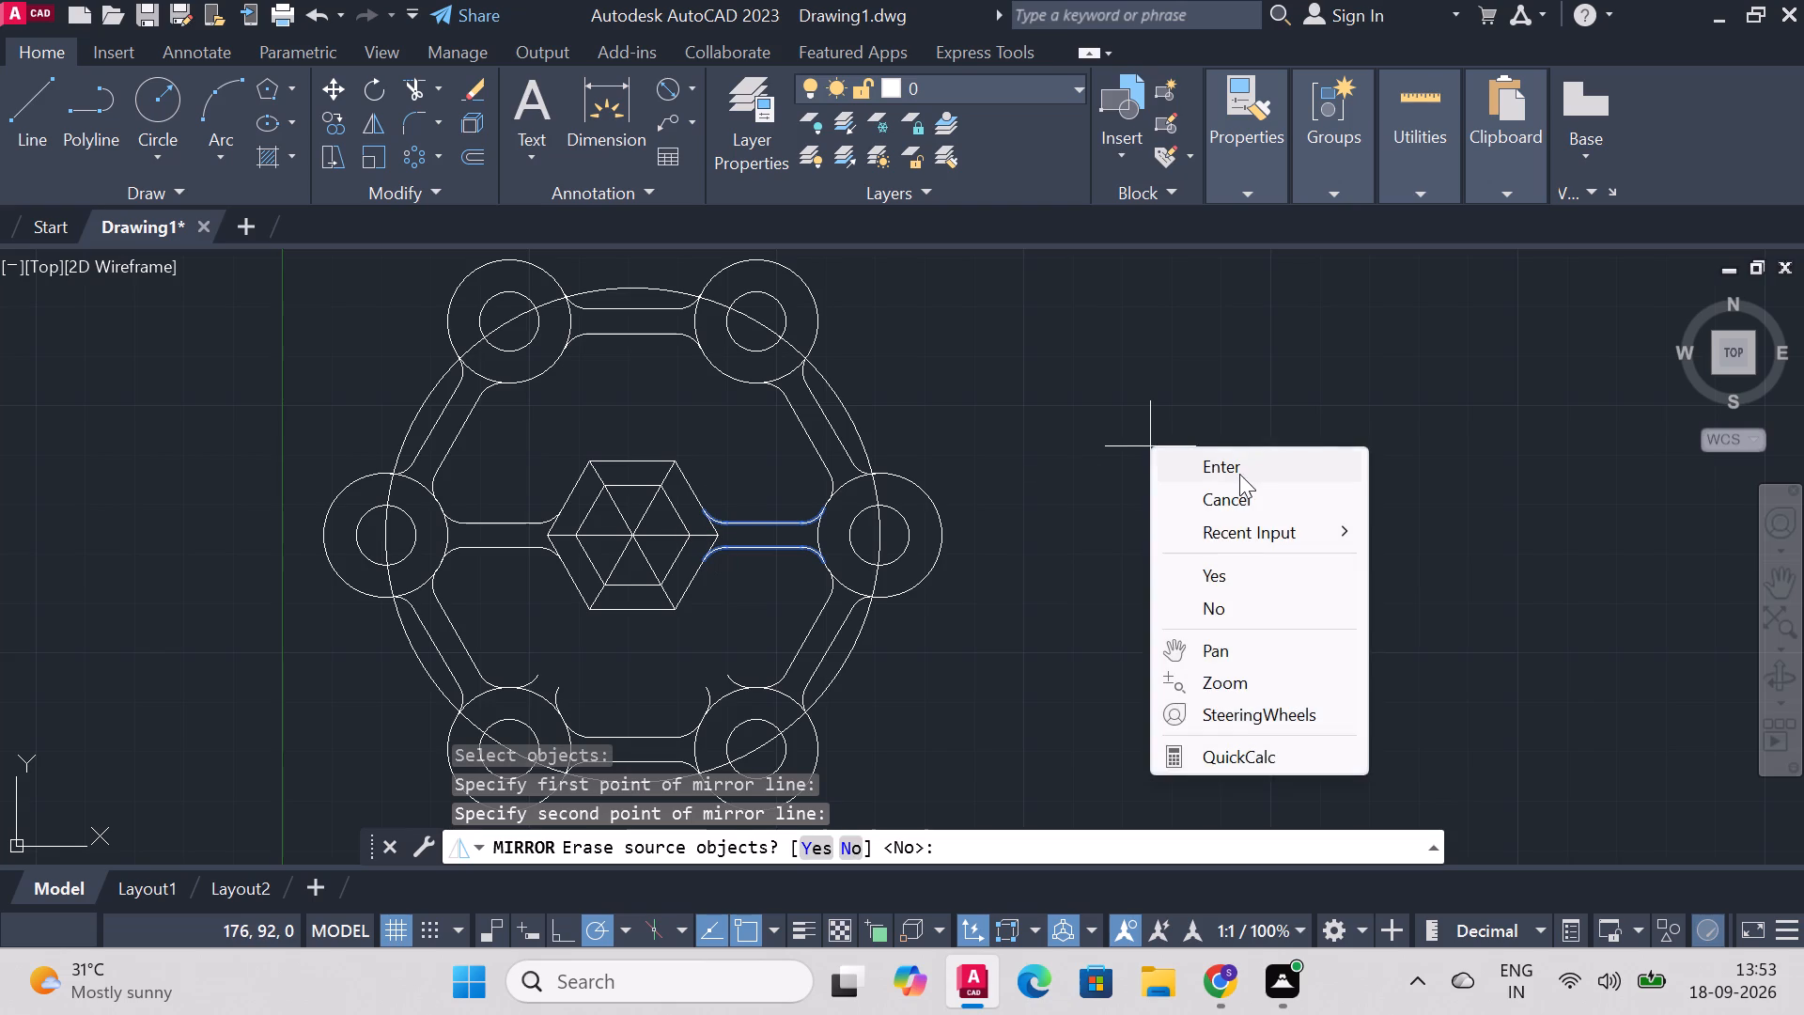
{"action": "left_click", "coordinate": [1238, 474]}
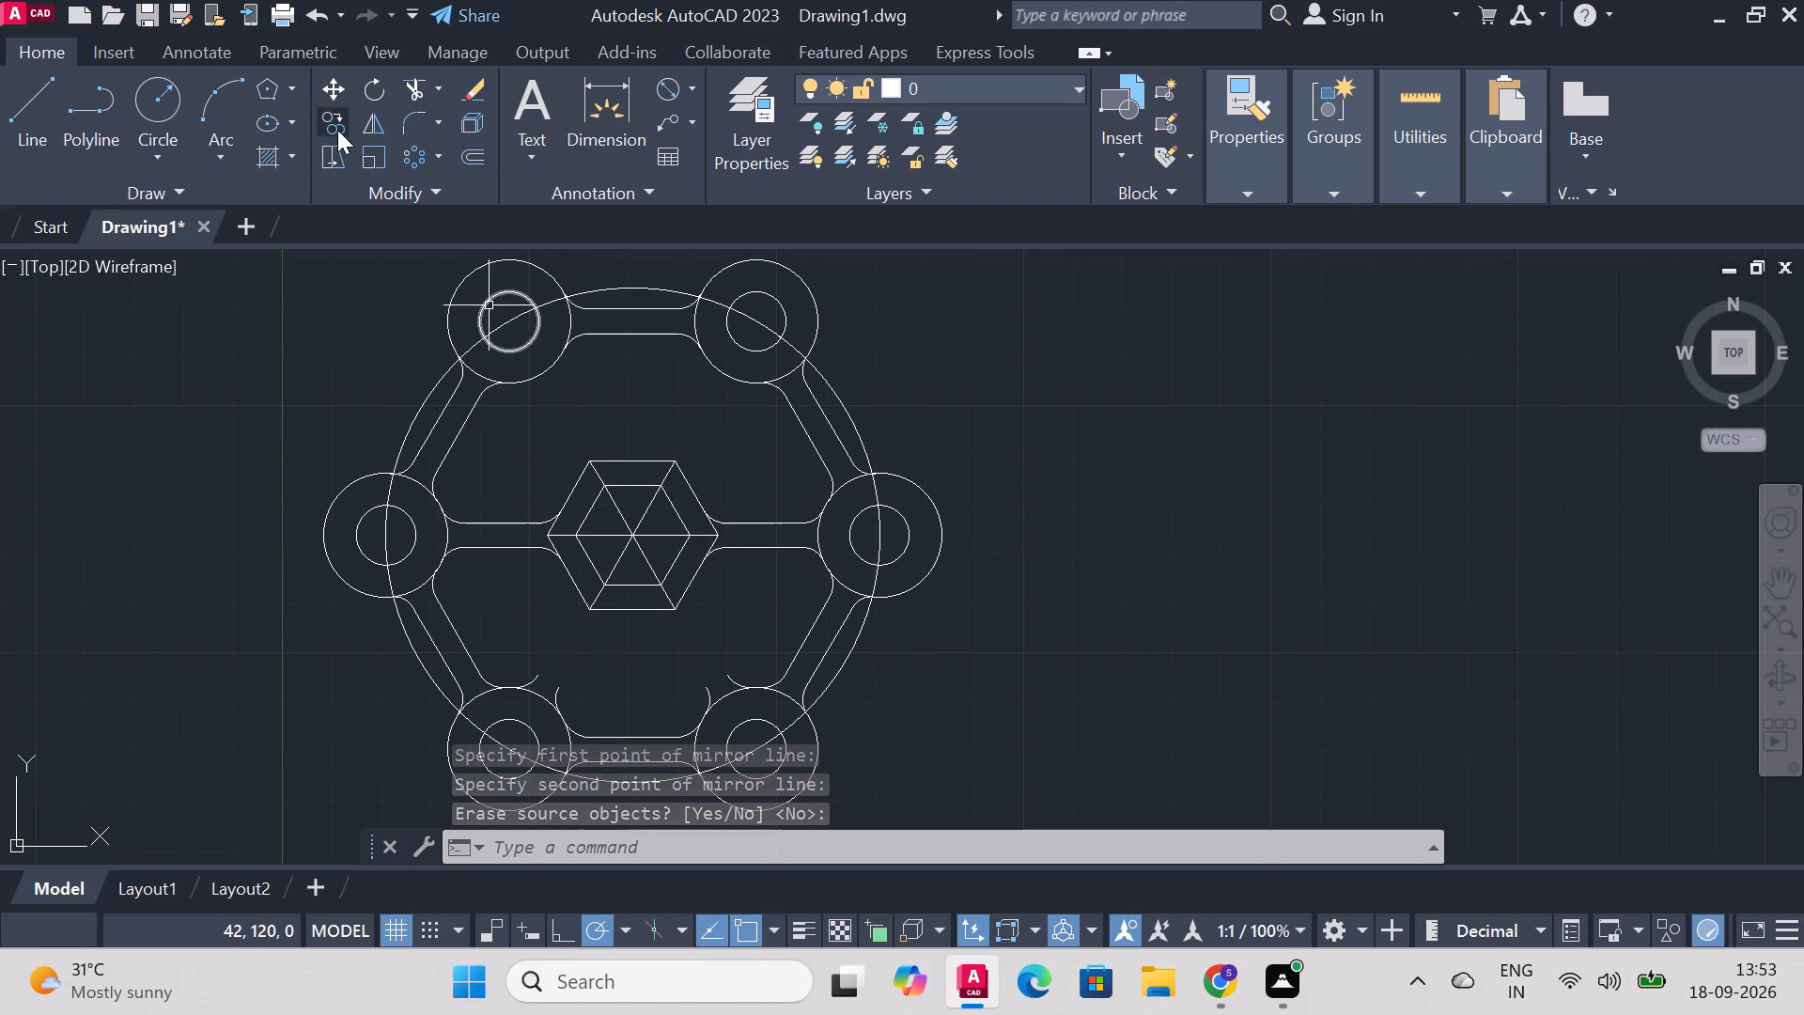
Mirror the right spoke about the line from the centre through the inner hexagon's lower-right vertex to form the lower-left spoke, keeping the source.
{"action": "left_click", "coordinate": [369, 109]}
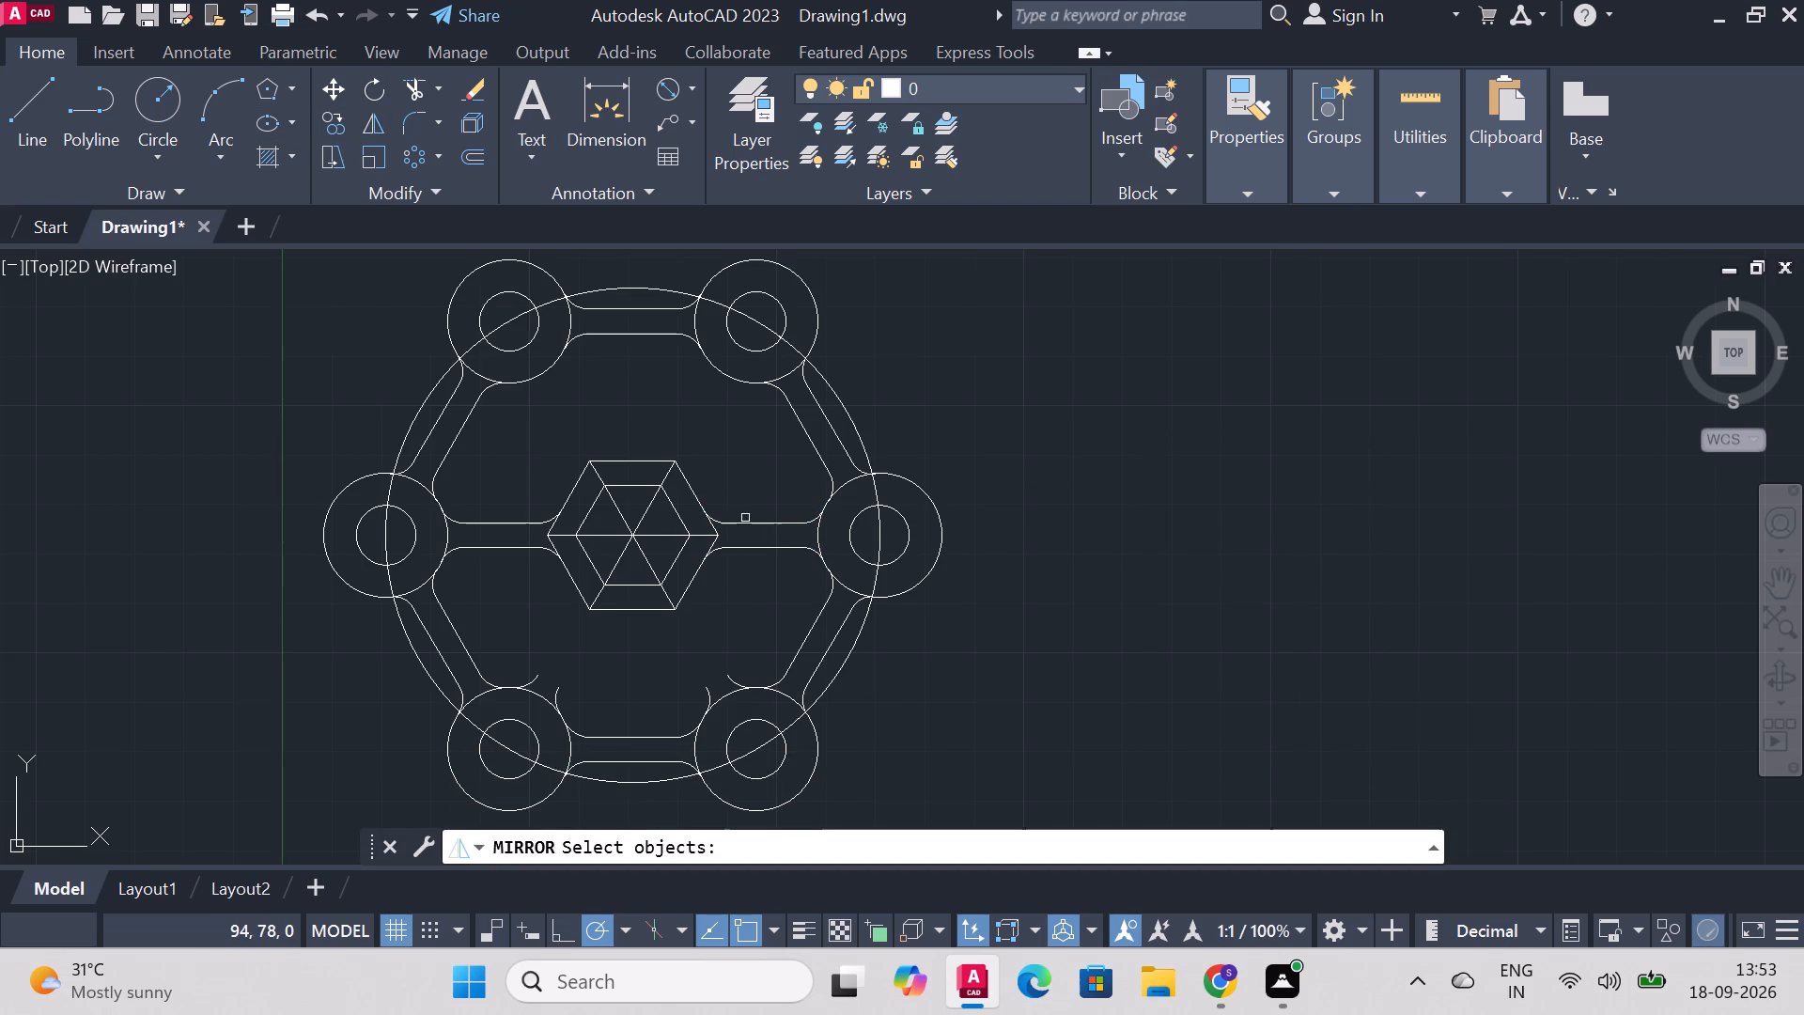
{"action": "left_click", "coordinate": [754, 521]}
{"action": "left_click", "coordinate": [747, 552]}
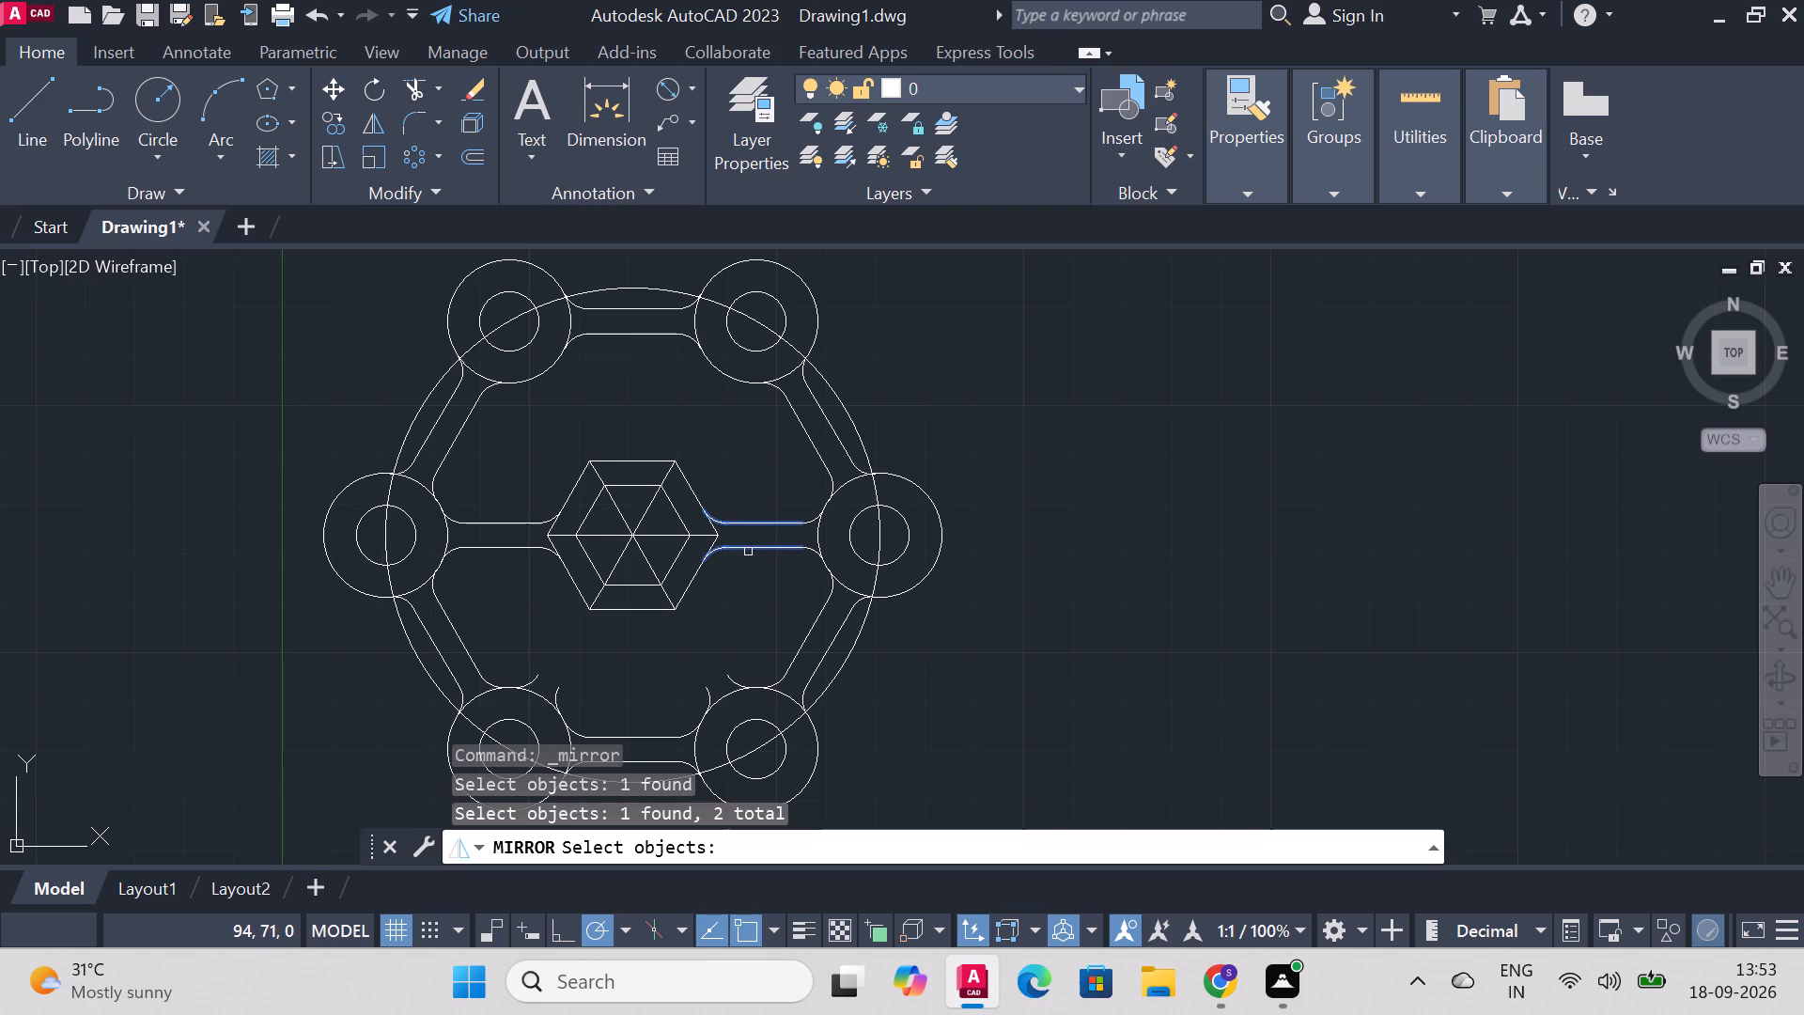
{"action": "left_click", "coordinate": [813, 524]}
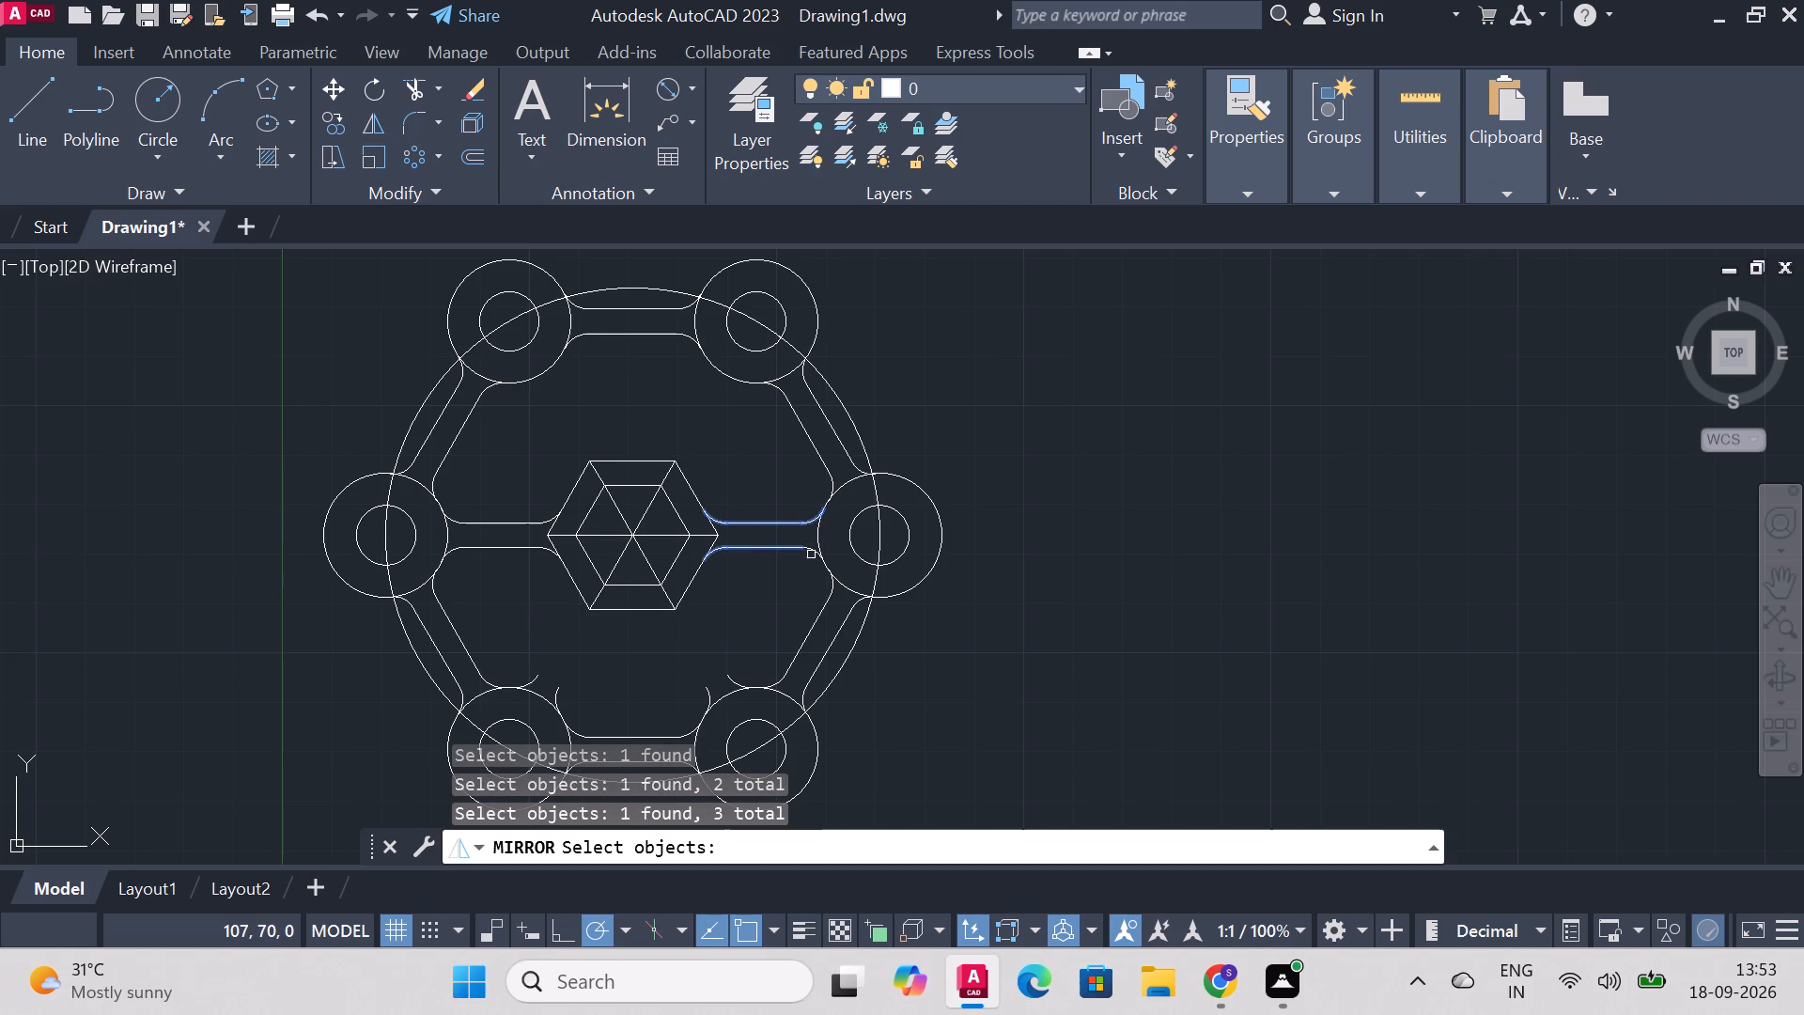
{"action": "left_click", "coordinate": [813, 552]}
{"action": "right_click", "coordinate": [1039, 461]}
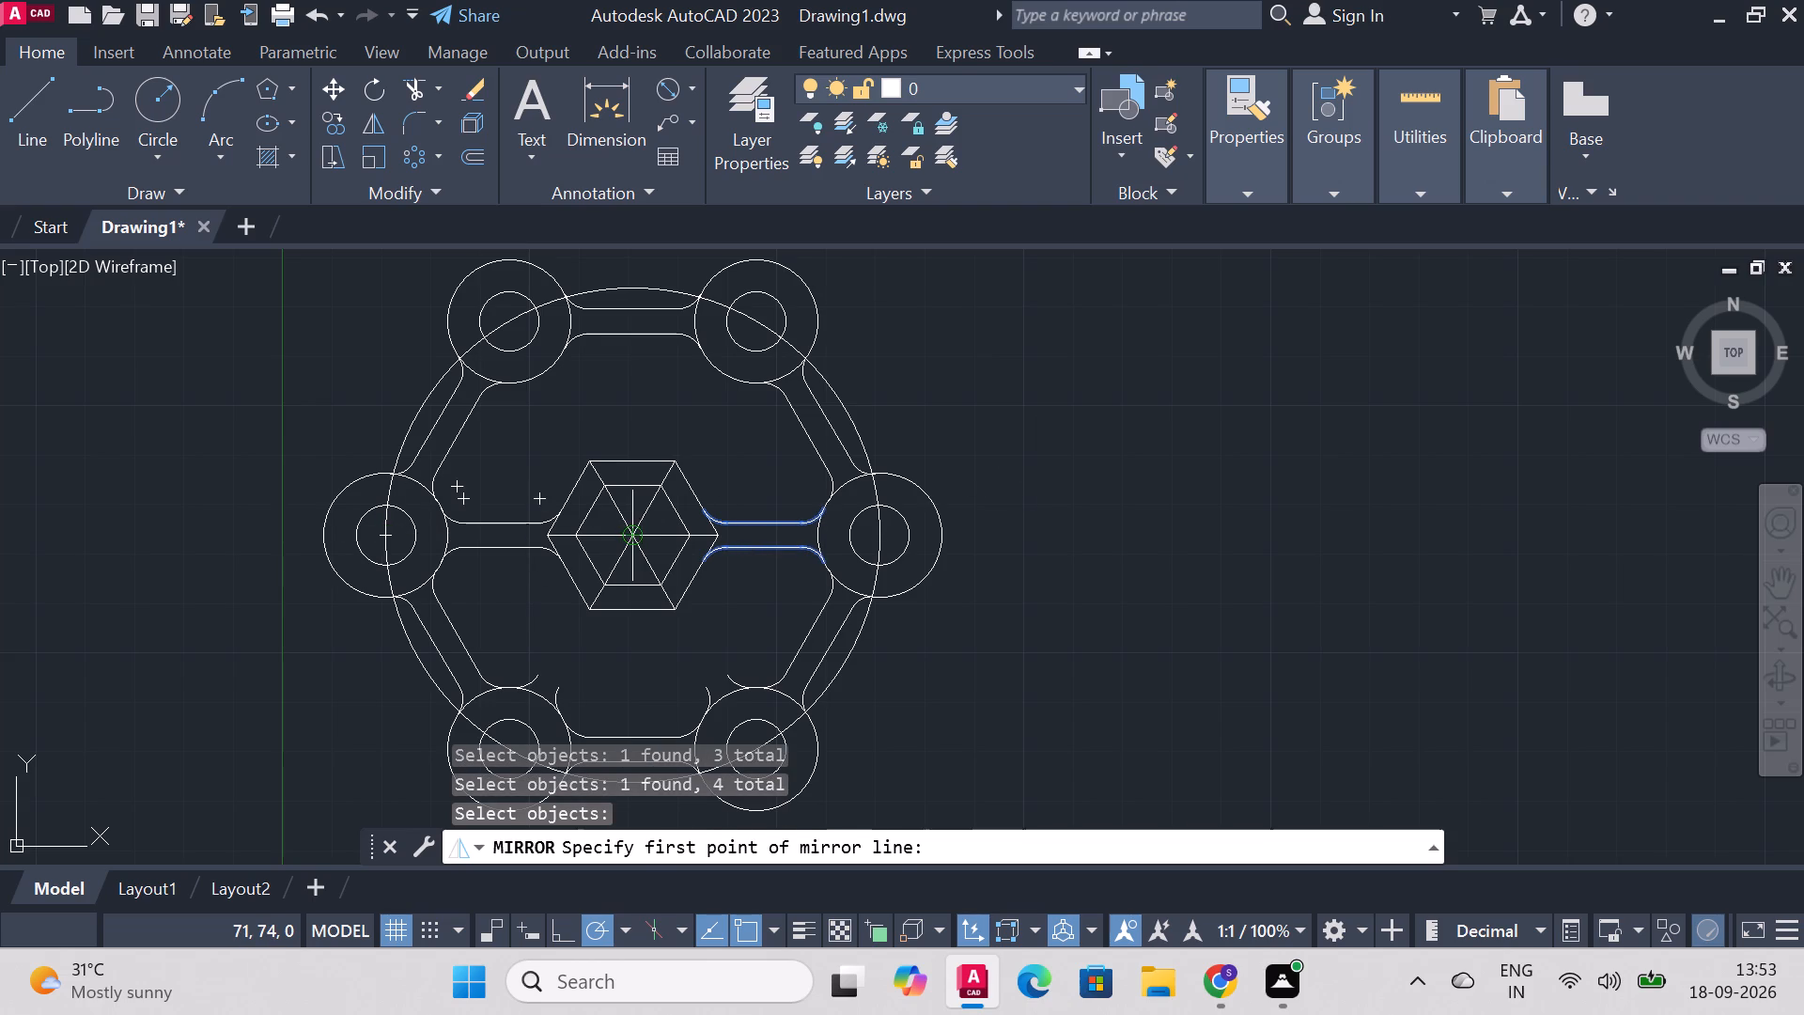
{"action": "left_click", "coordinate": [632, 533]}
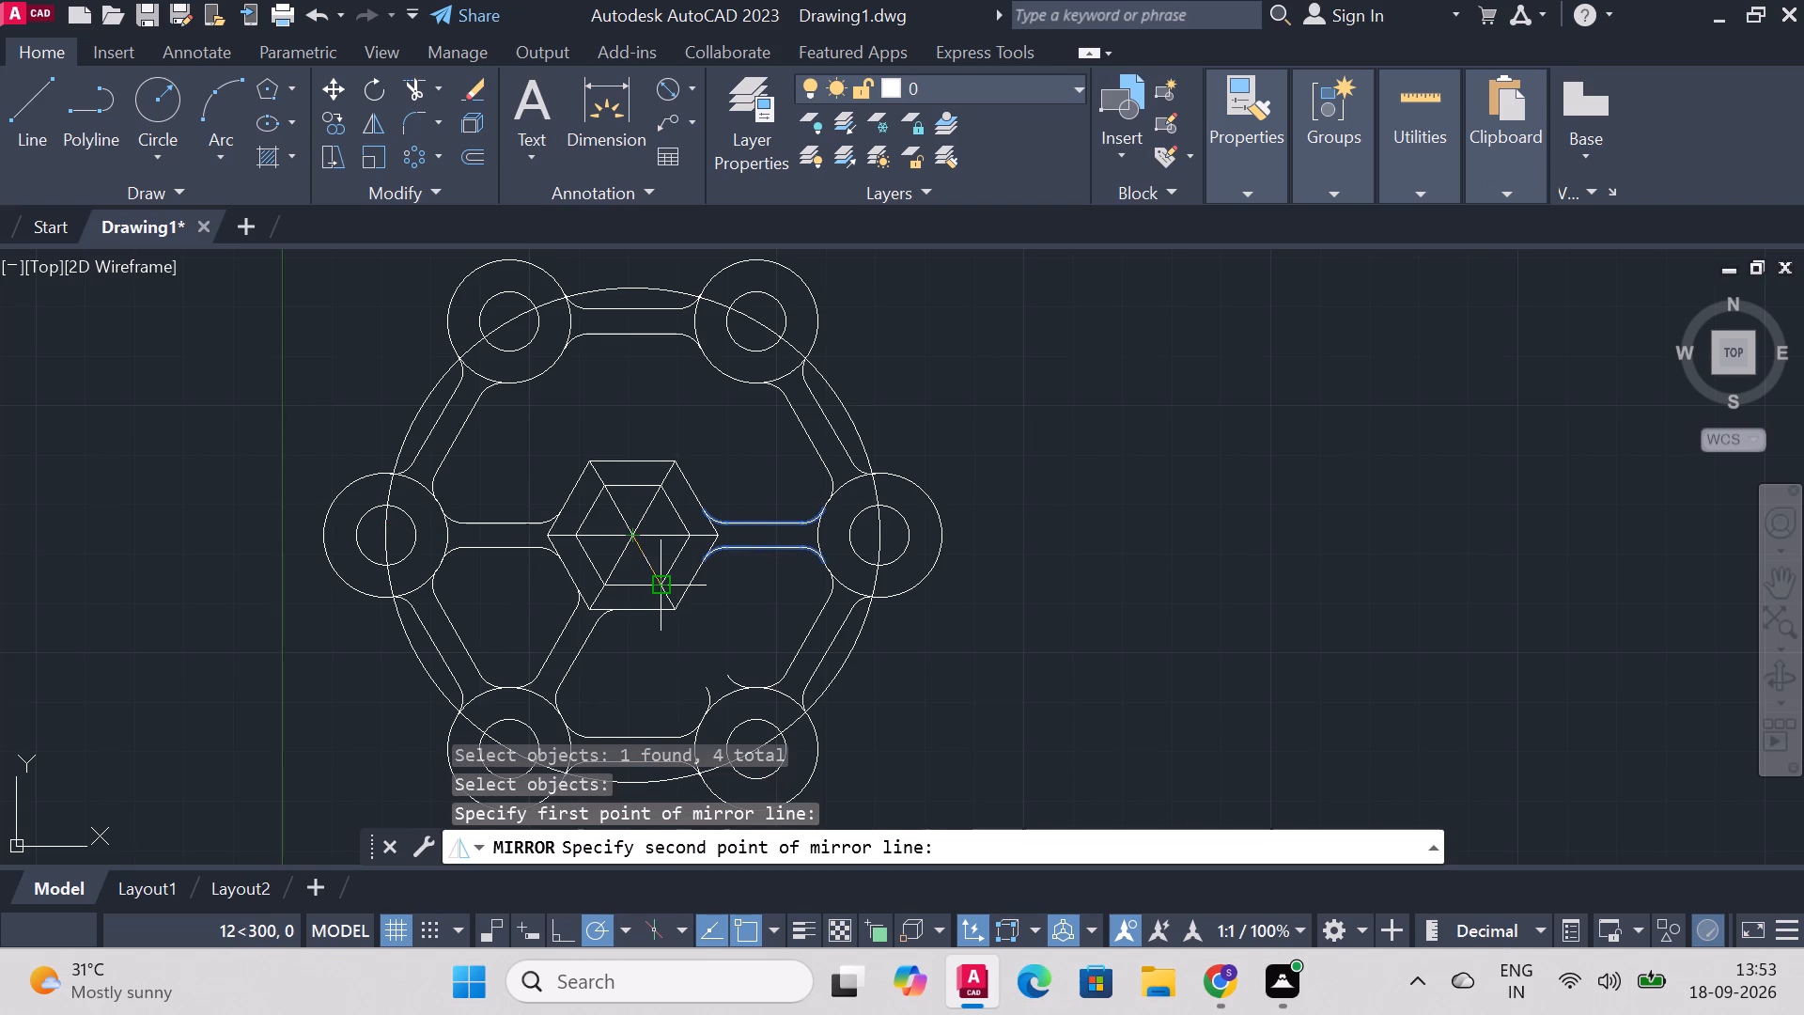
{"action": "left_click", "coordinate": [659, 581]}
{"action": "right_click", "coordinate": [1109, 383]}
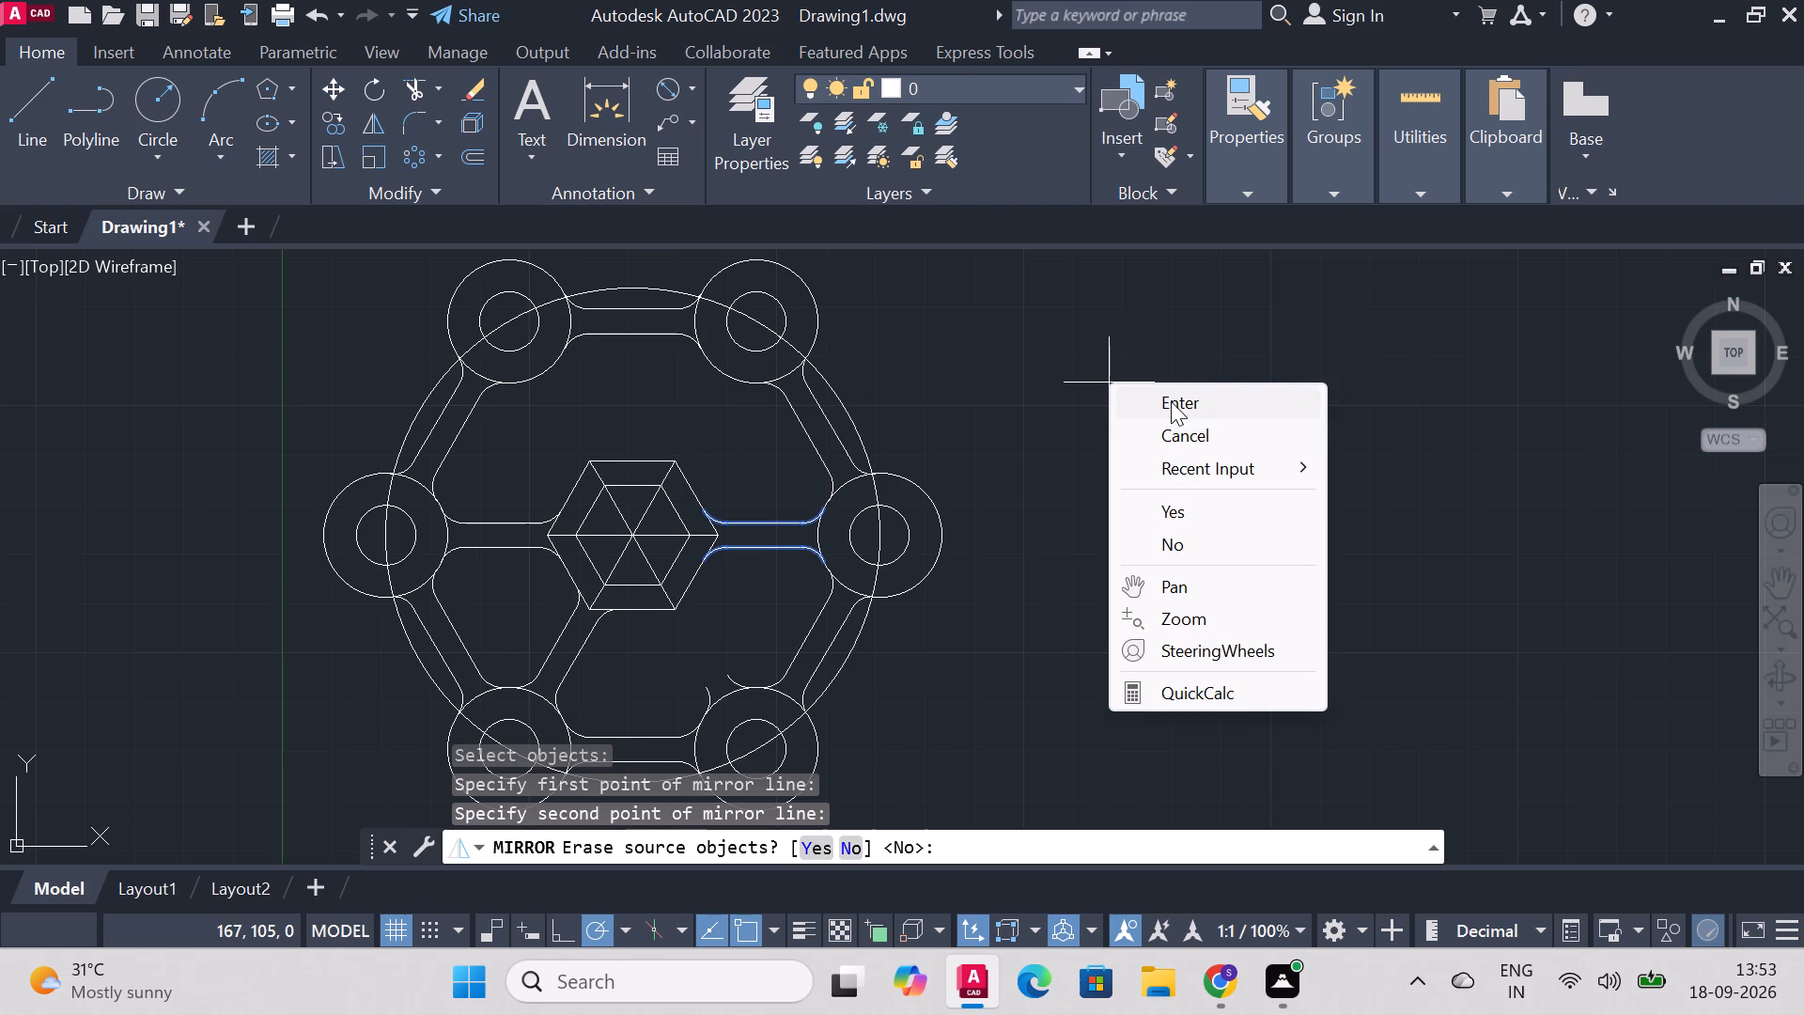
{"action": "left_click", "coordinate": [1171, 401]}
Mirror the right spoke about the line from the centre through the outer hexagon's lower-left vertex to form the upper-left spoke, keeping the source.
{"action": "right_click", "coordinate": [1153, 488]}
{"action": "left_click", "coordinate": [1264, 388]}
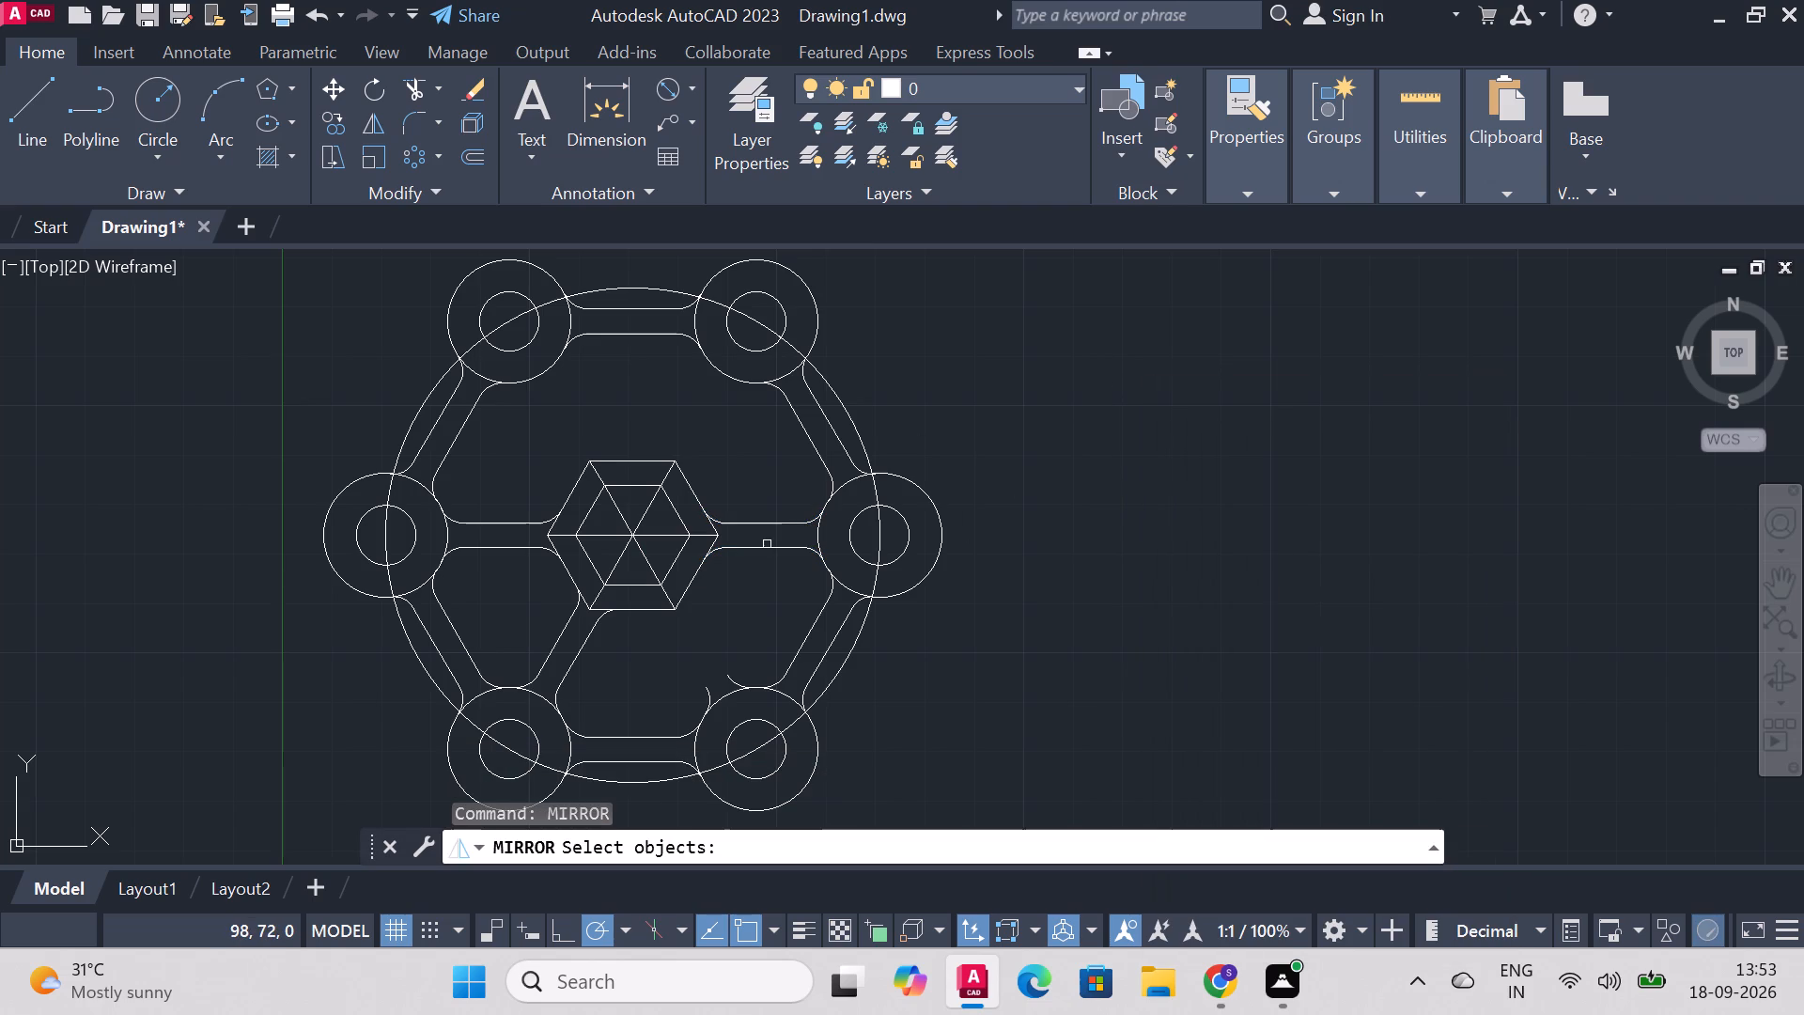
{"action": "left_click", "coordinate": [765, 548]}
{"action": "left_click", "coordinate": [759, 523]}
{"action": "left_click", "coordinate": [812, 521]}
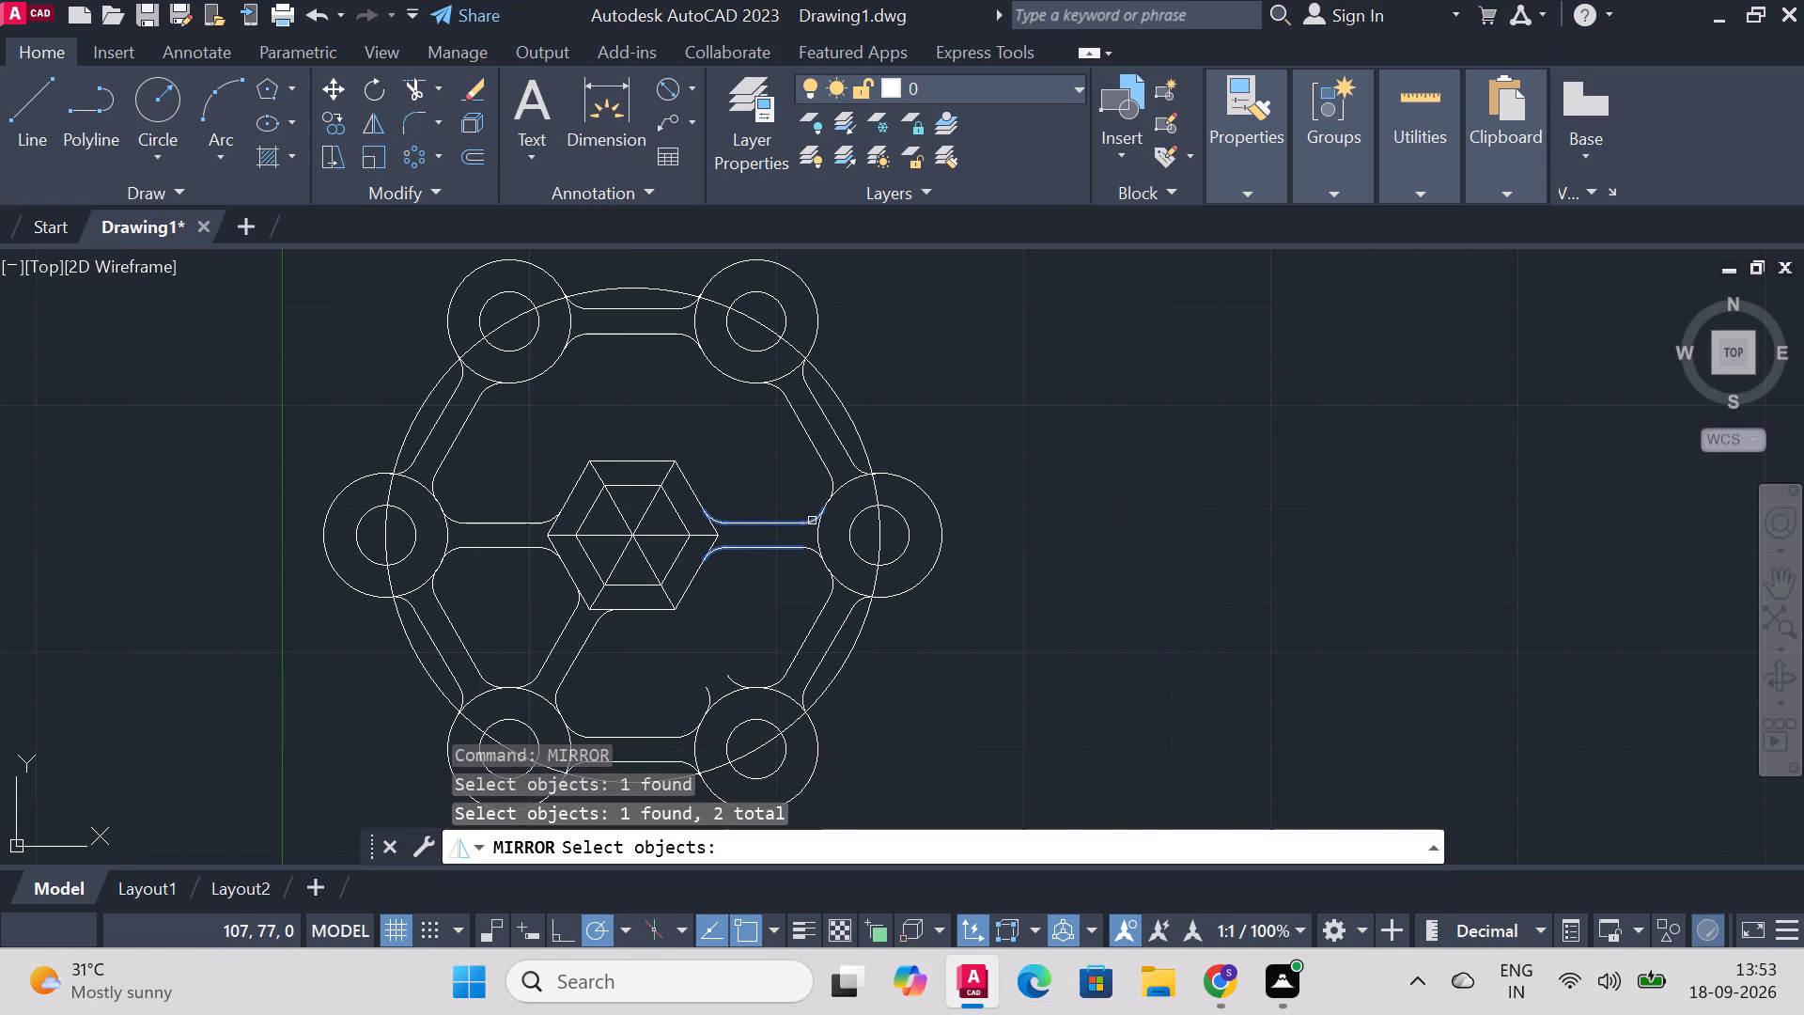
{"action": "left_click", "coordinate": [810, 547]}
{"action": "right_click", "coordinate": [1103, 455]}
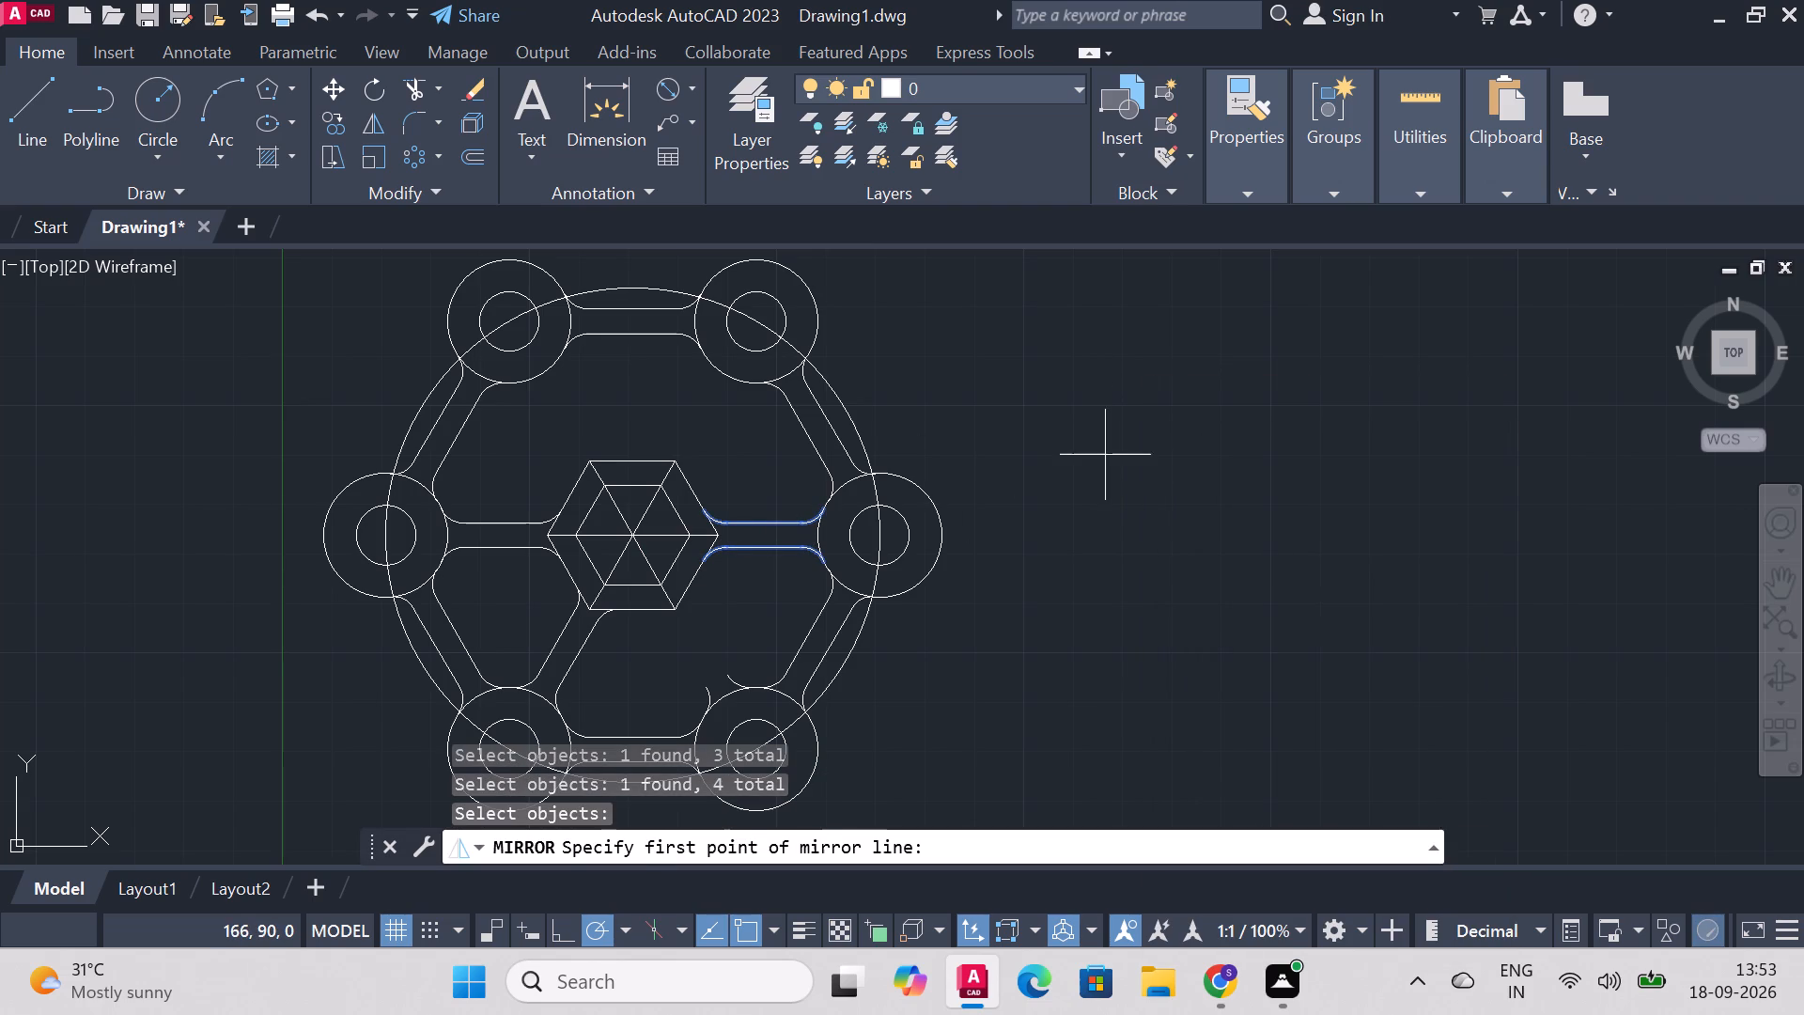
{"action": "left_click", "coordinate": [636, 534]}
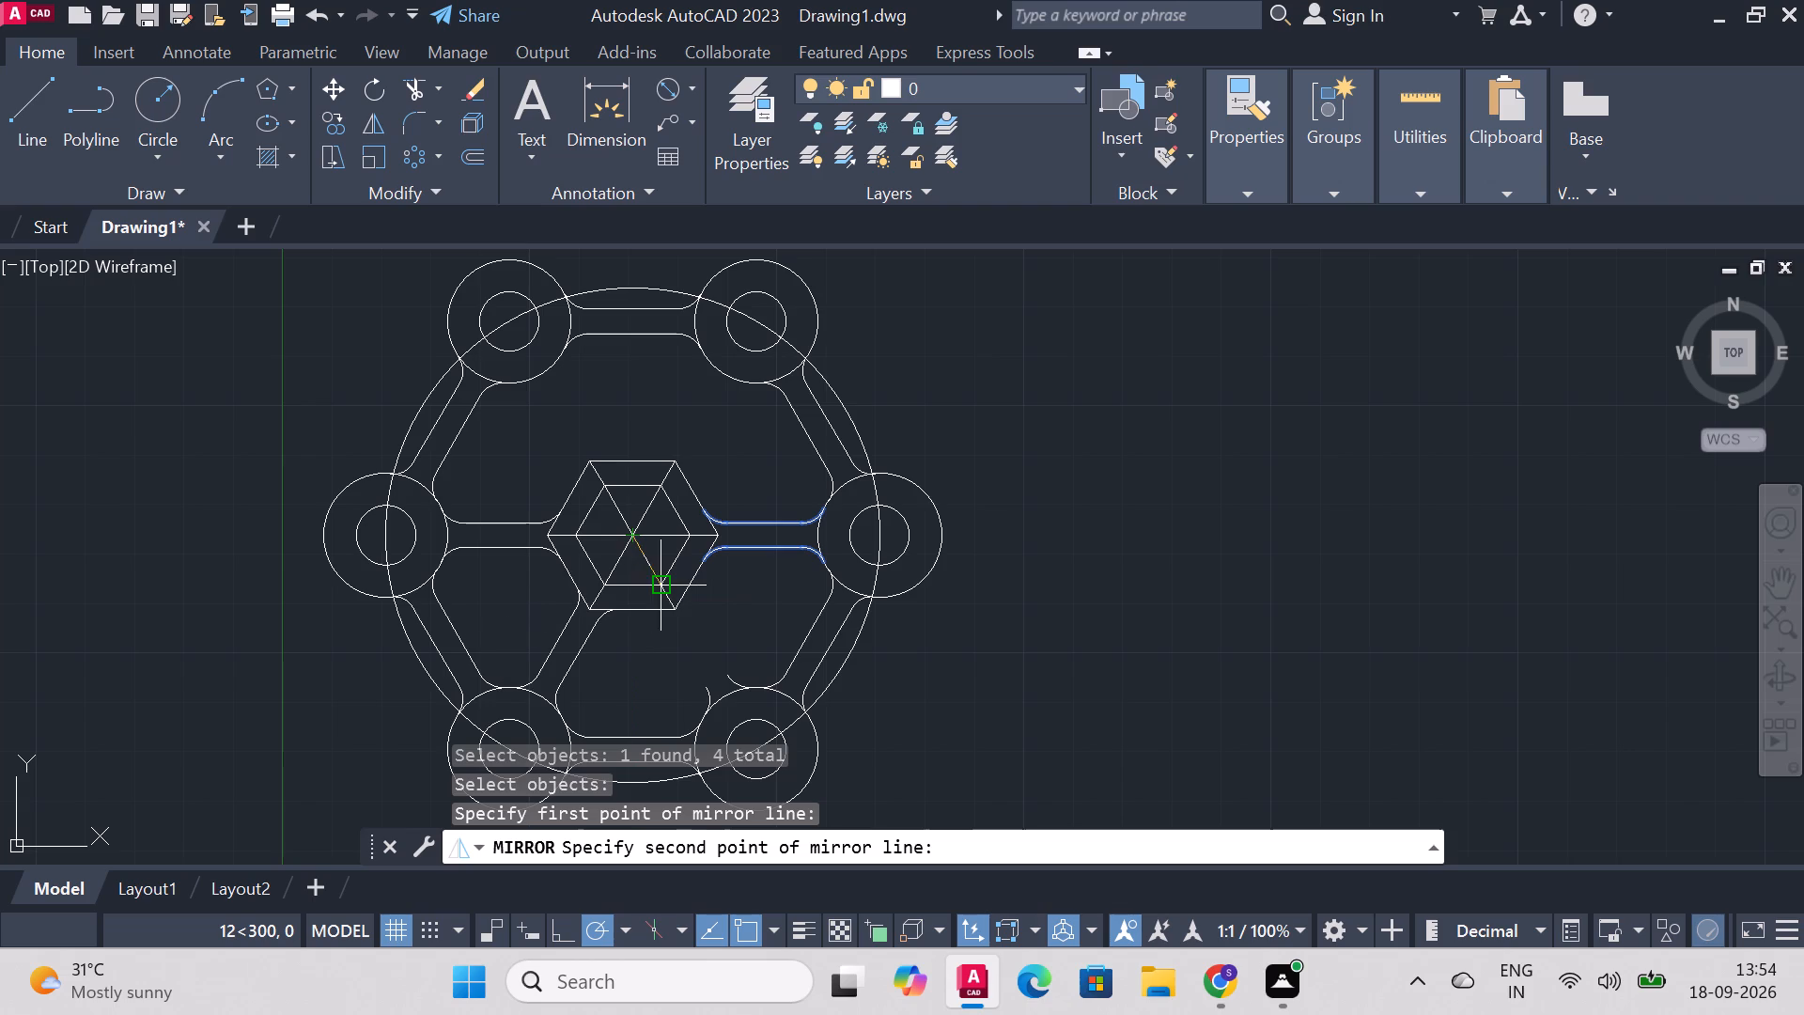
{"action": "left_click", "coordinate": [591, 611]}
{"action": "right_click", "coordinate": [1076, 395]}
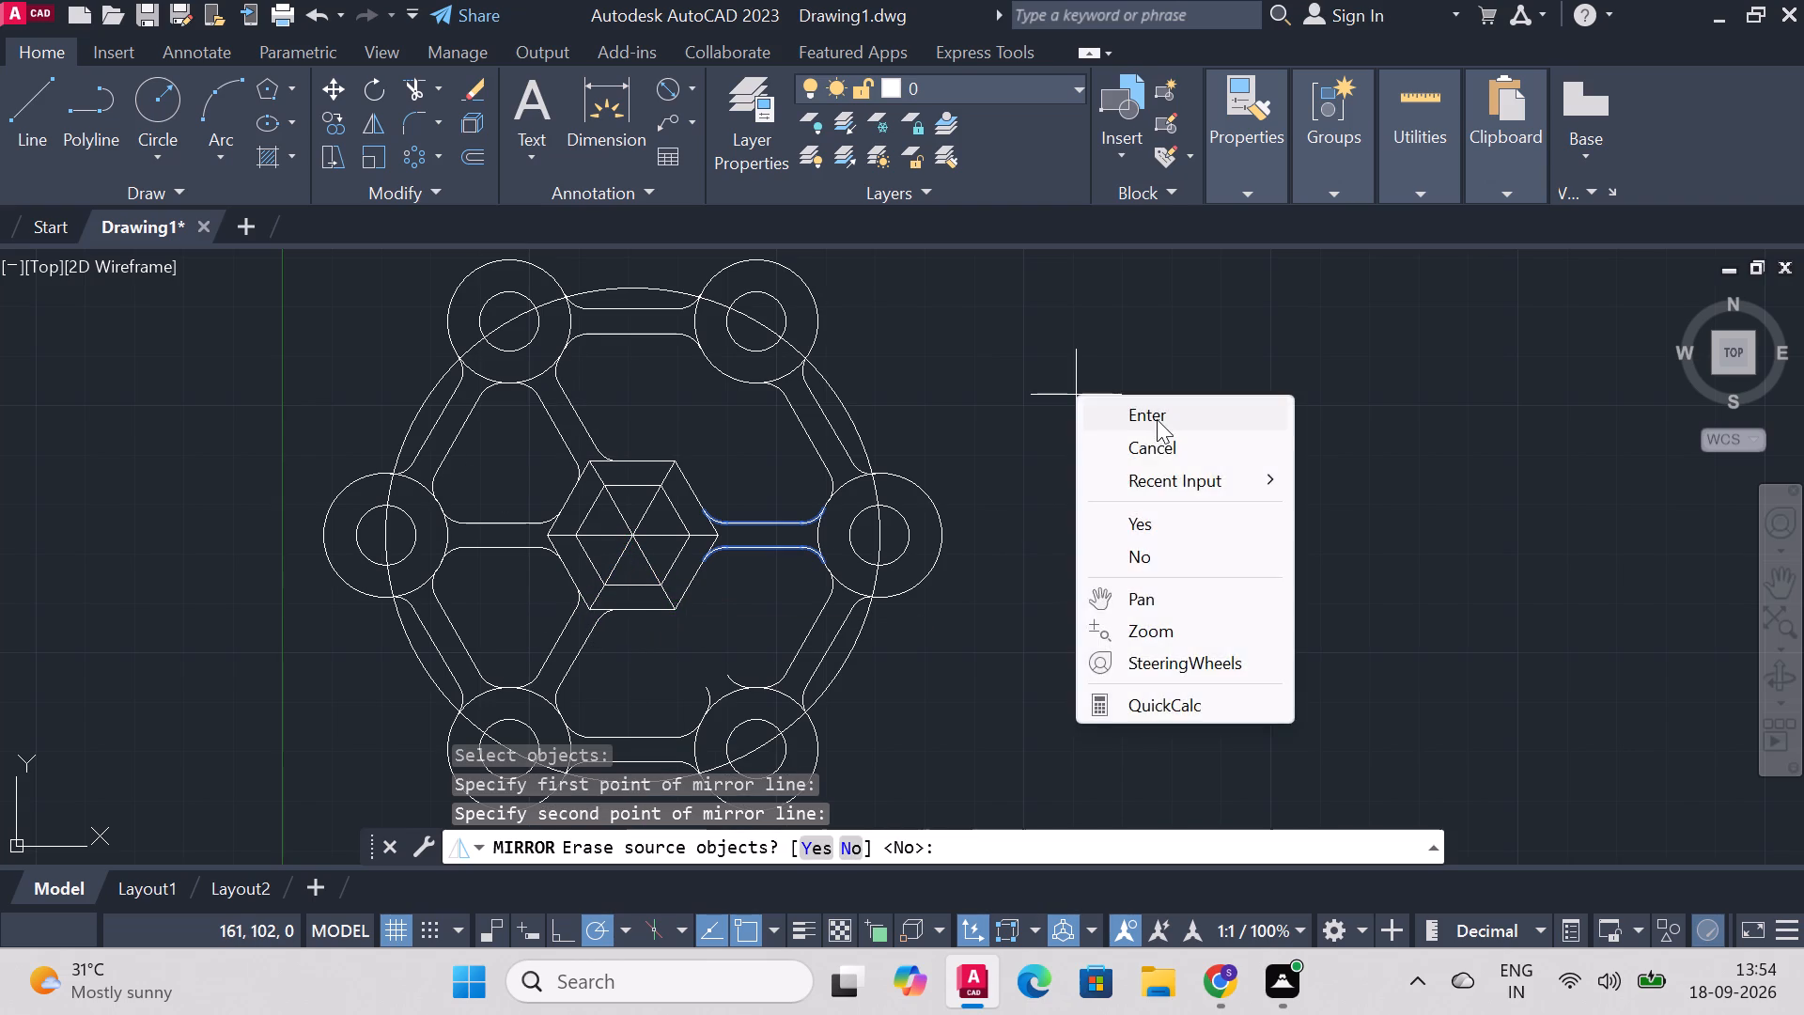
{"action": "left_click", "coordinate": [1157, 419]}
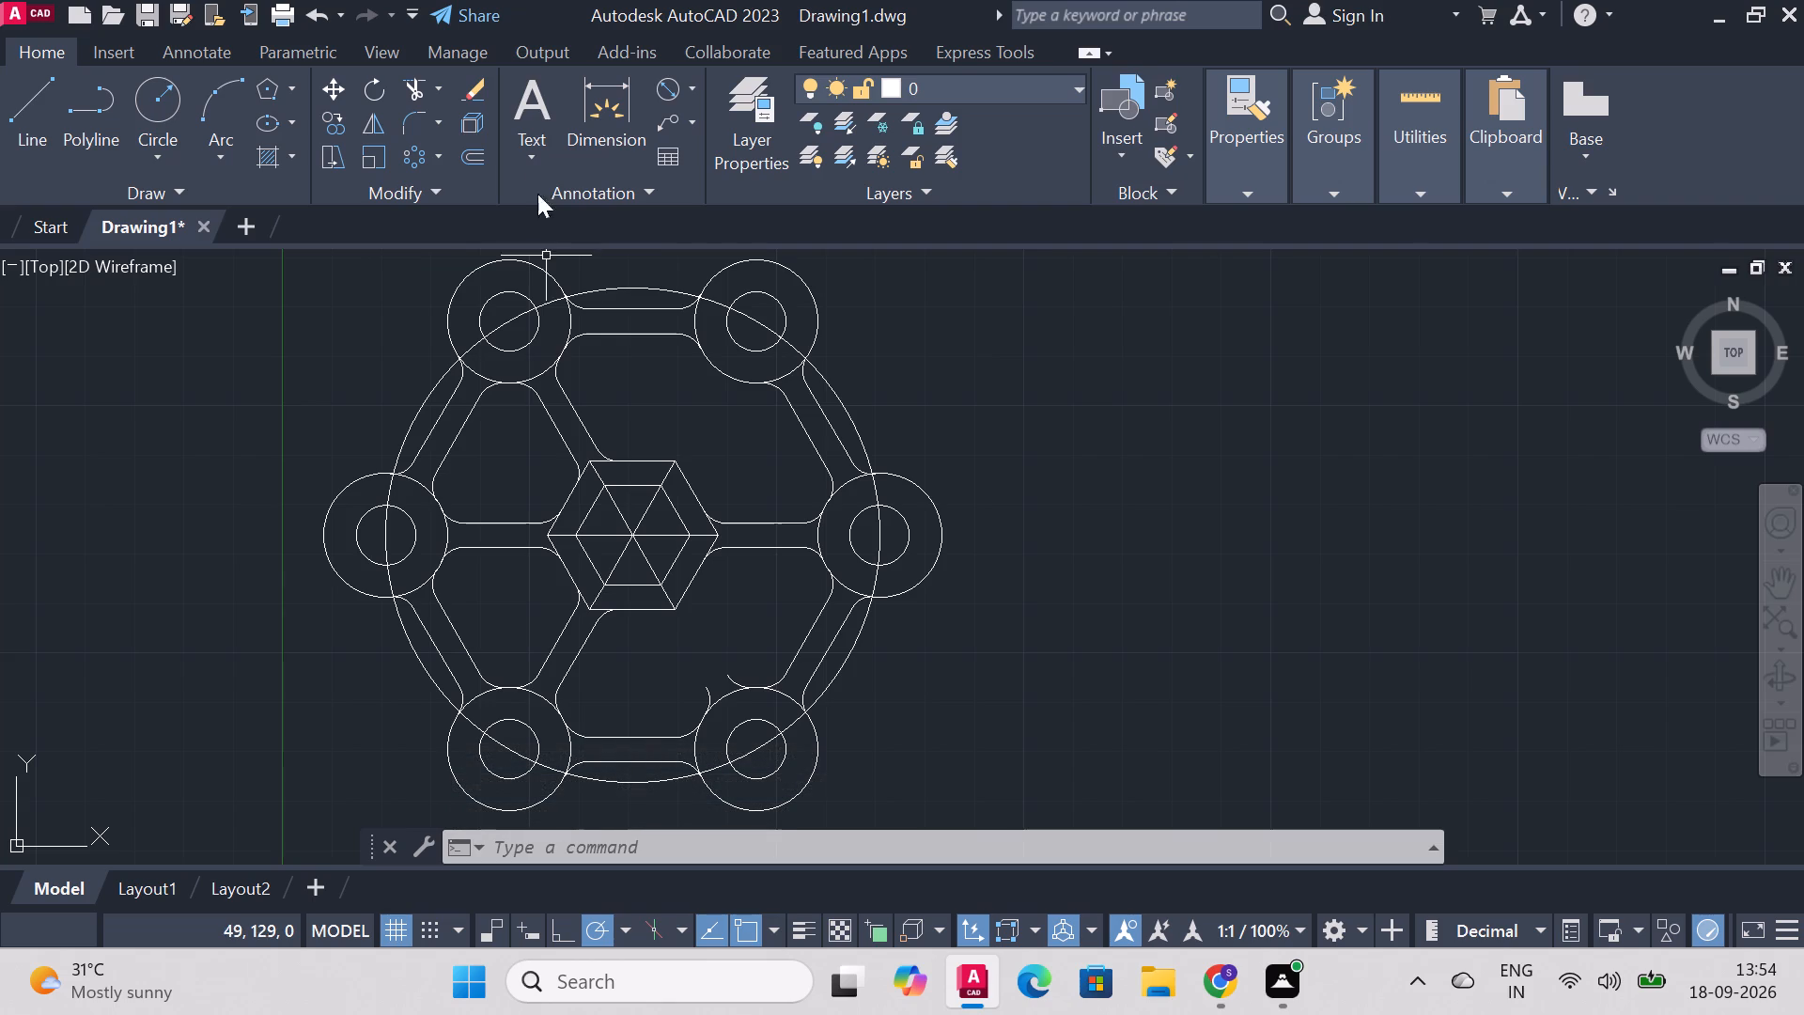
Mirror the right spoke's lines and fillet arcs about the 330° line from the hexagon's centre to form the lower-right spoke, keeping the source.
{"action": "left_click", "coordinate": [362, 119]}
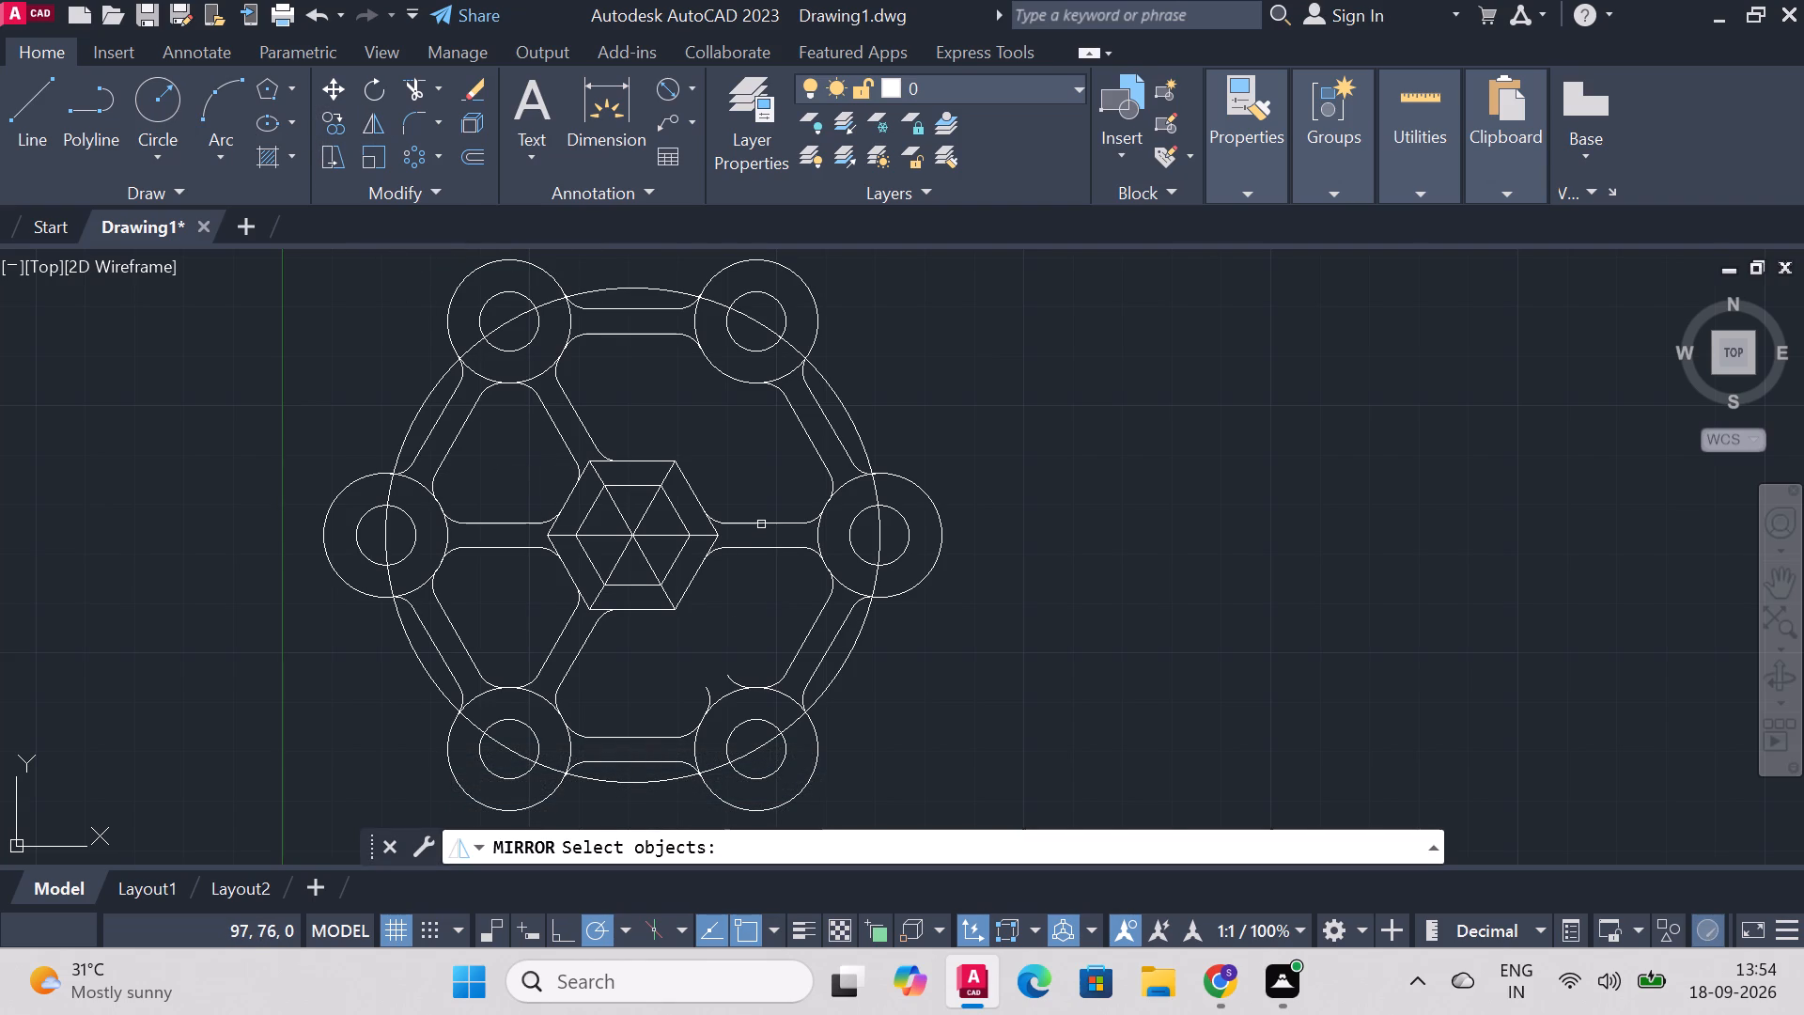
{"action": "left_click", "coordinate": [761, 524]}
{"action": "left_click", "coordinate": [771, 552]}
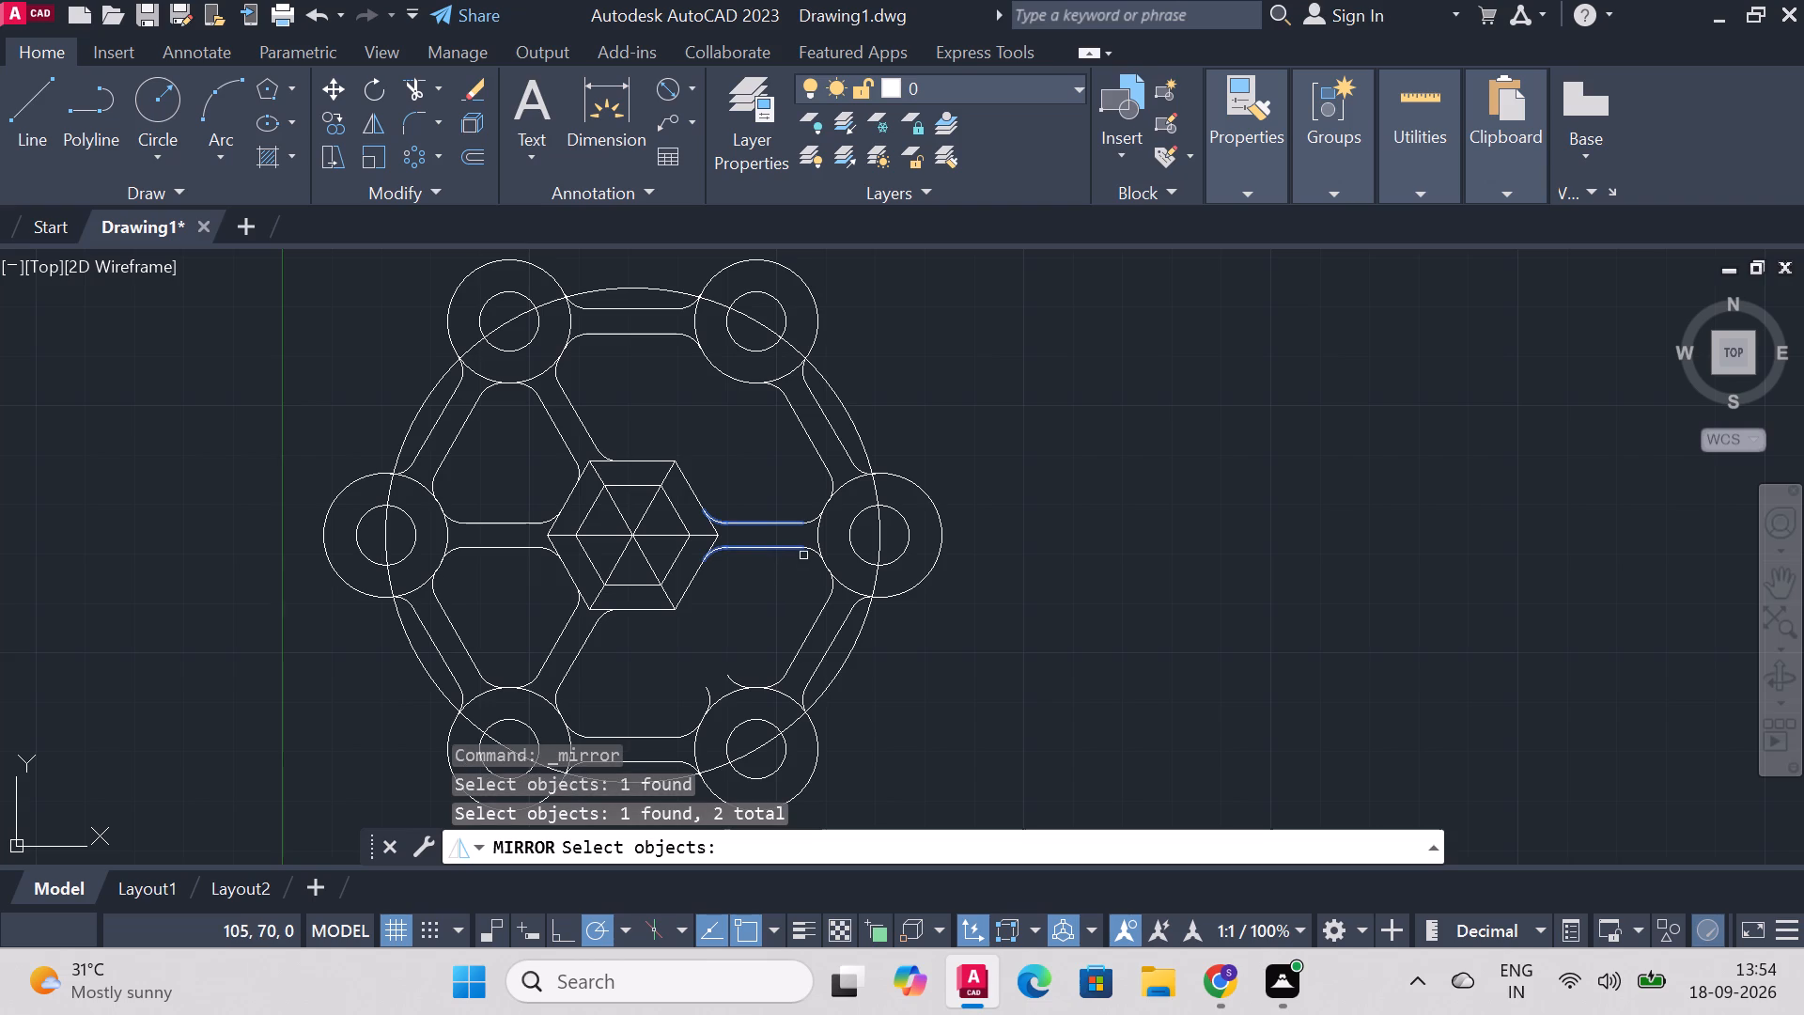
{"action": "left_click", "coordinate": [816, 551]}
{"action": "left_click", "coordinate": [816, 524]}
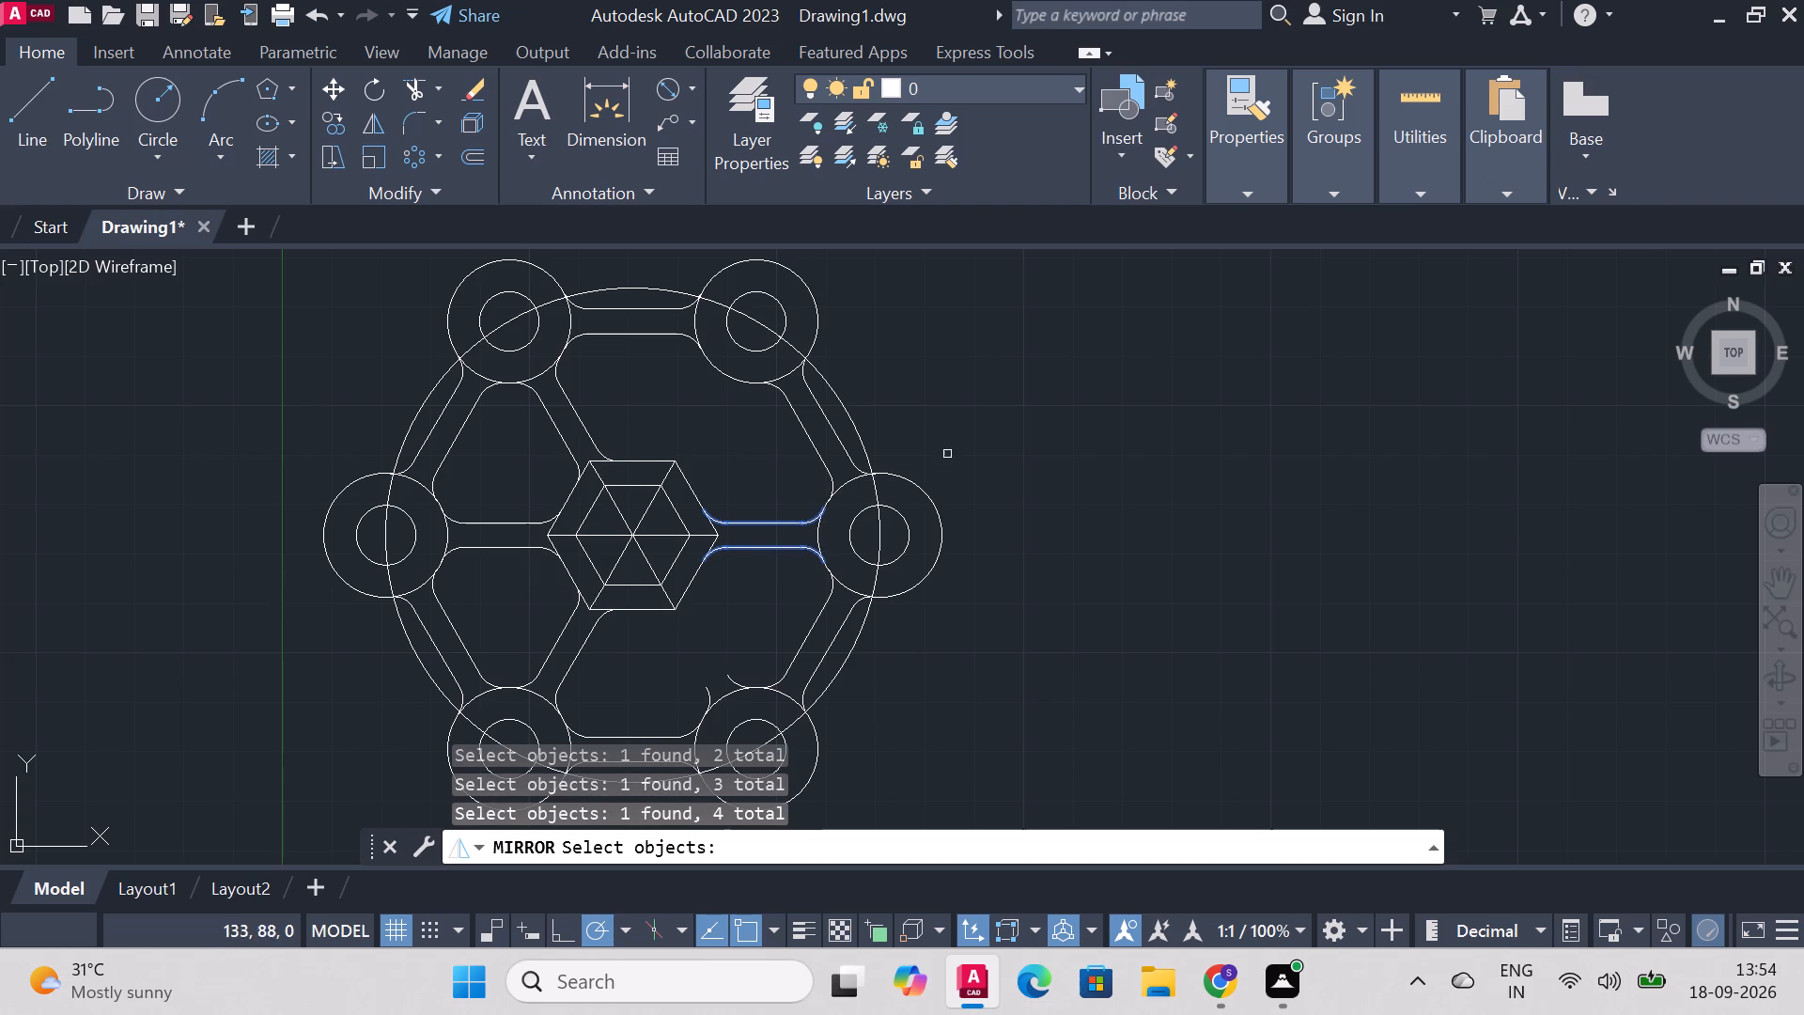
{"action": "right_click", "coordinate": [994, 356]}
{"action": "left_click", "coordinate": [633, 537]}
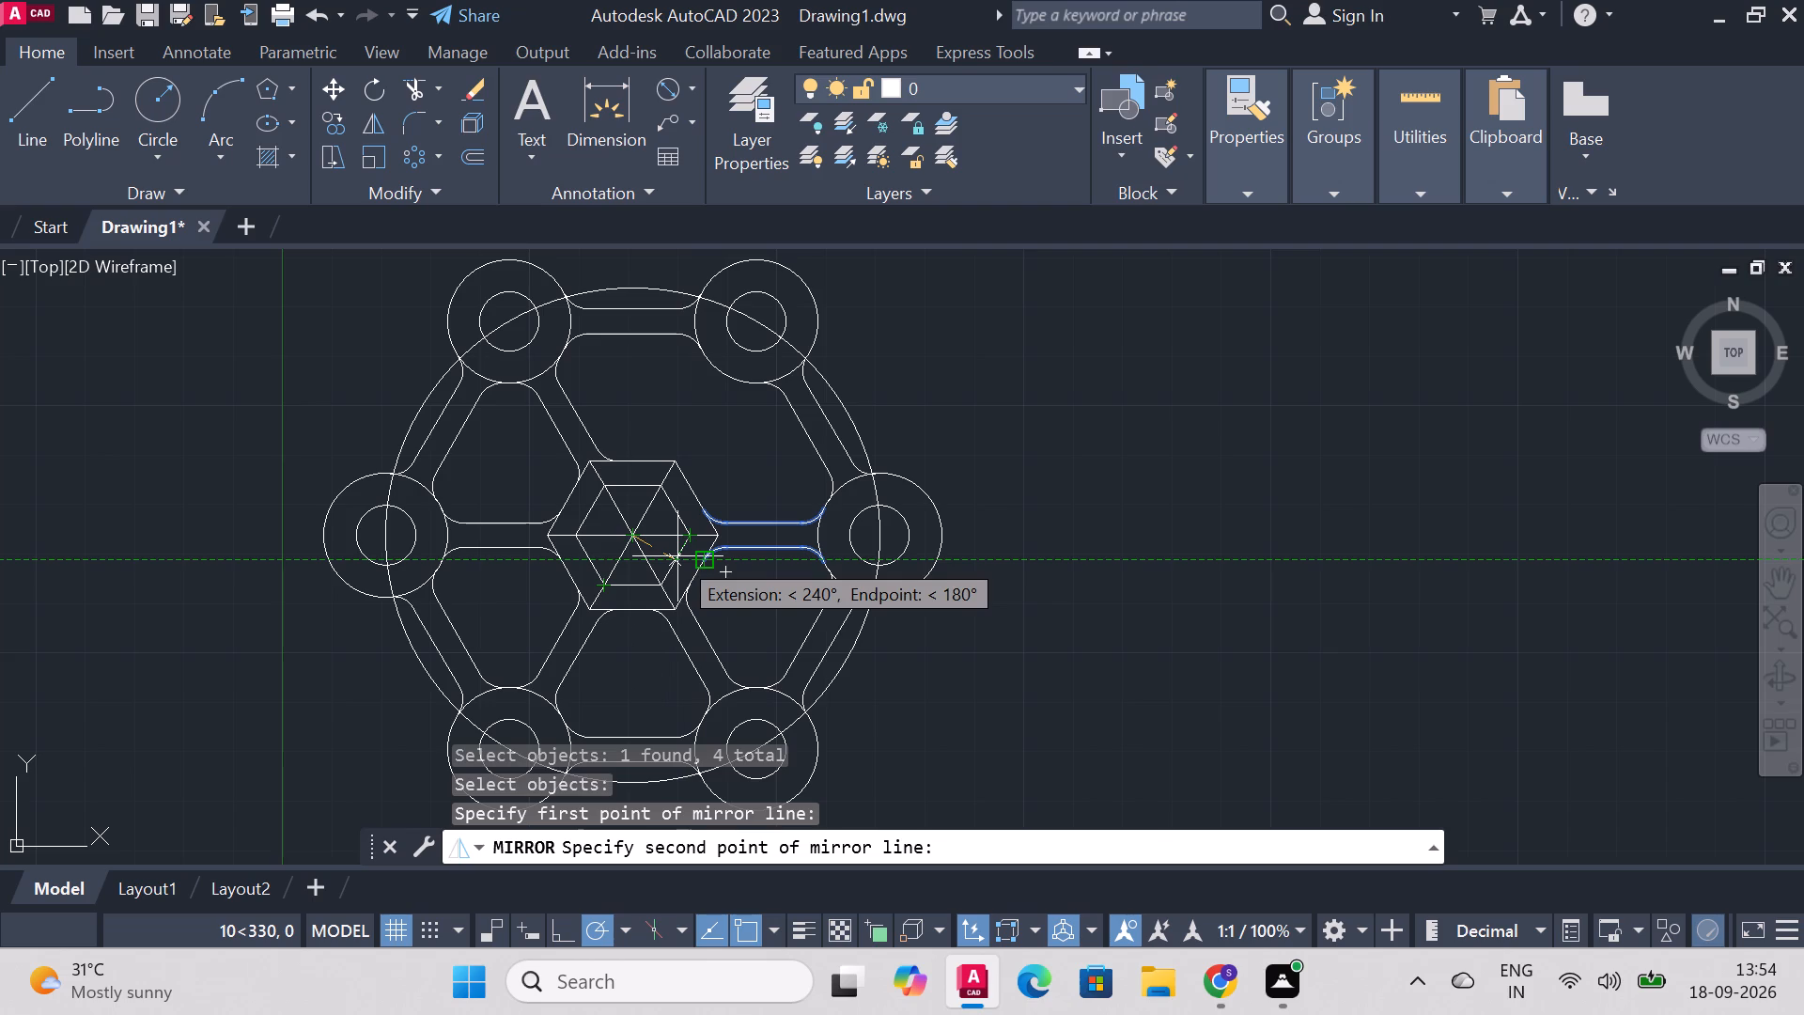
{"action": "left_click", "coordinate": [677, 556]}
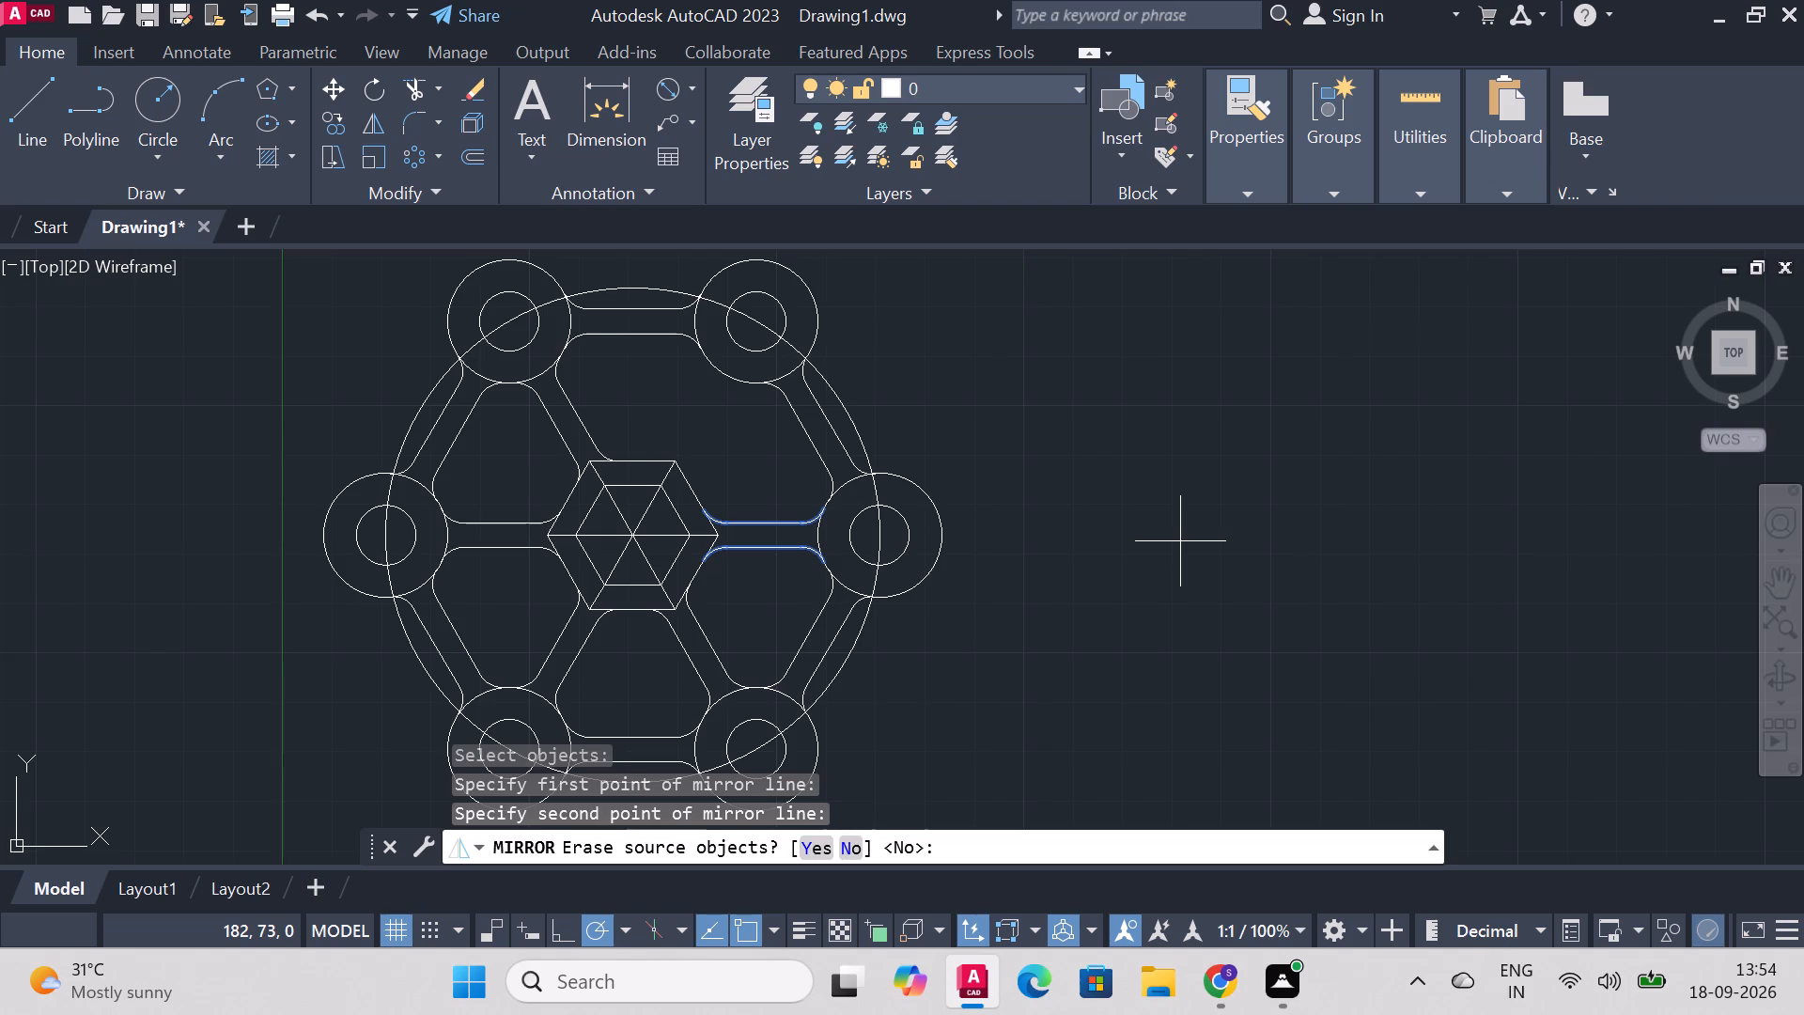
{"action": "right_click", "coordinate": [1131, 436]}
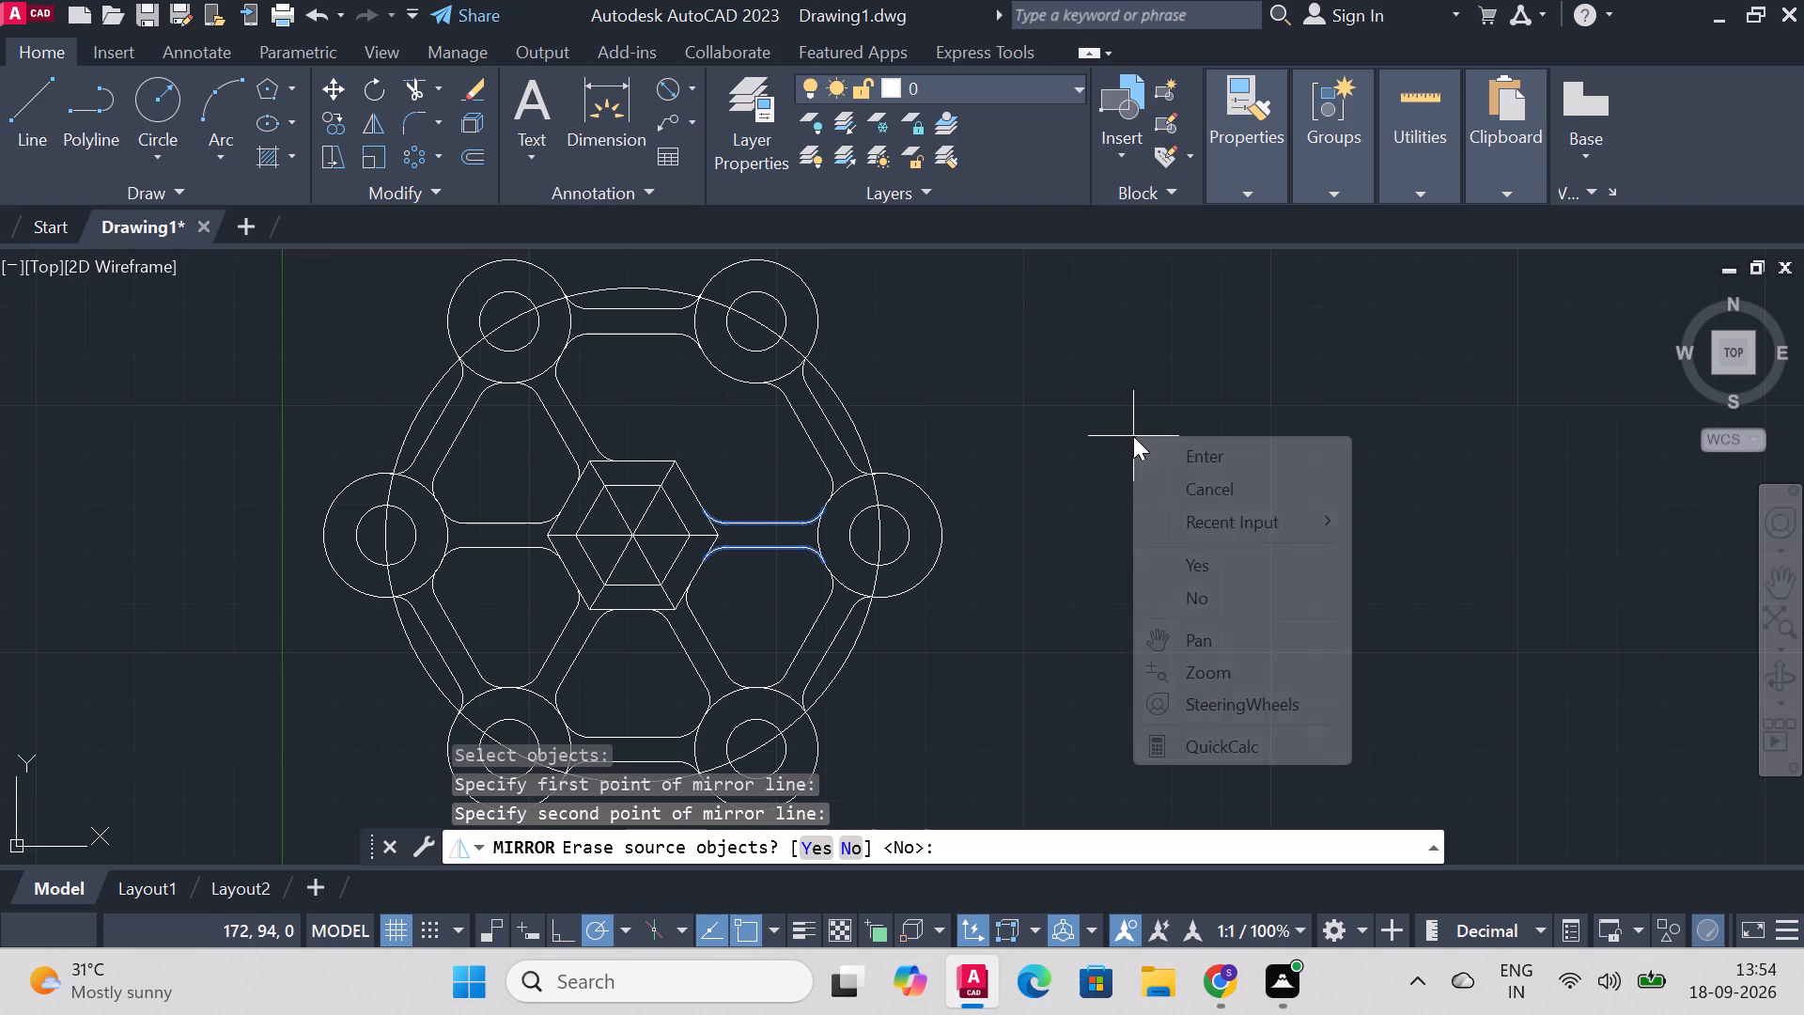
{"action": "left_click", "coordinate": [1189, 446]}
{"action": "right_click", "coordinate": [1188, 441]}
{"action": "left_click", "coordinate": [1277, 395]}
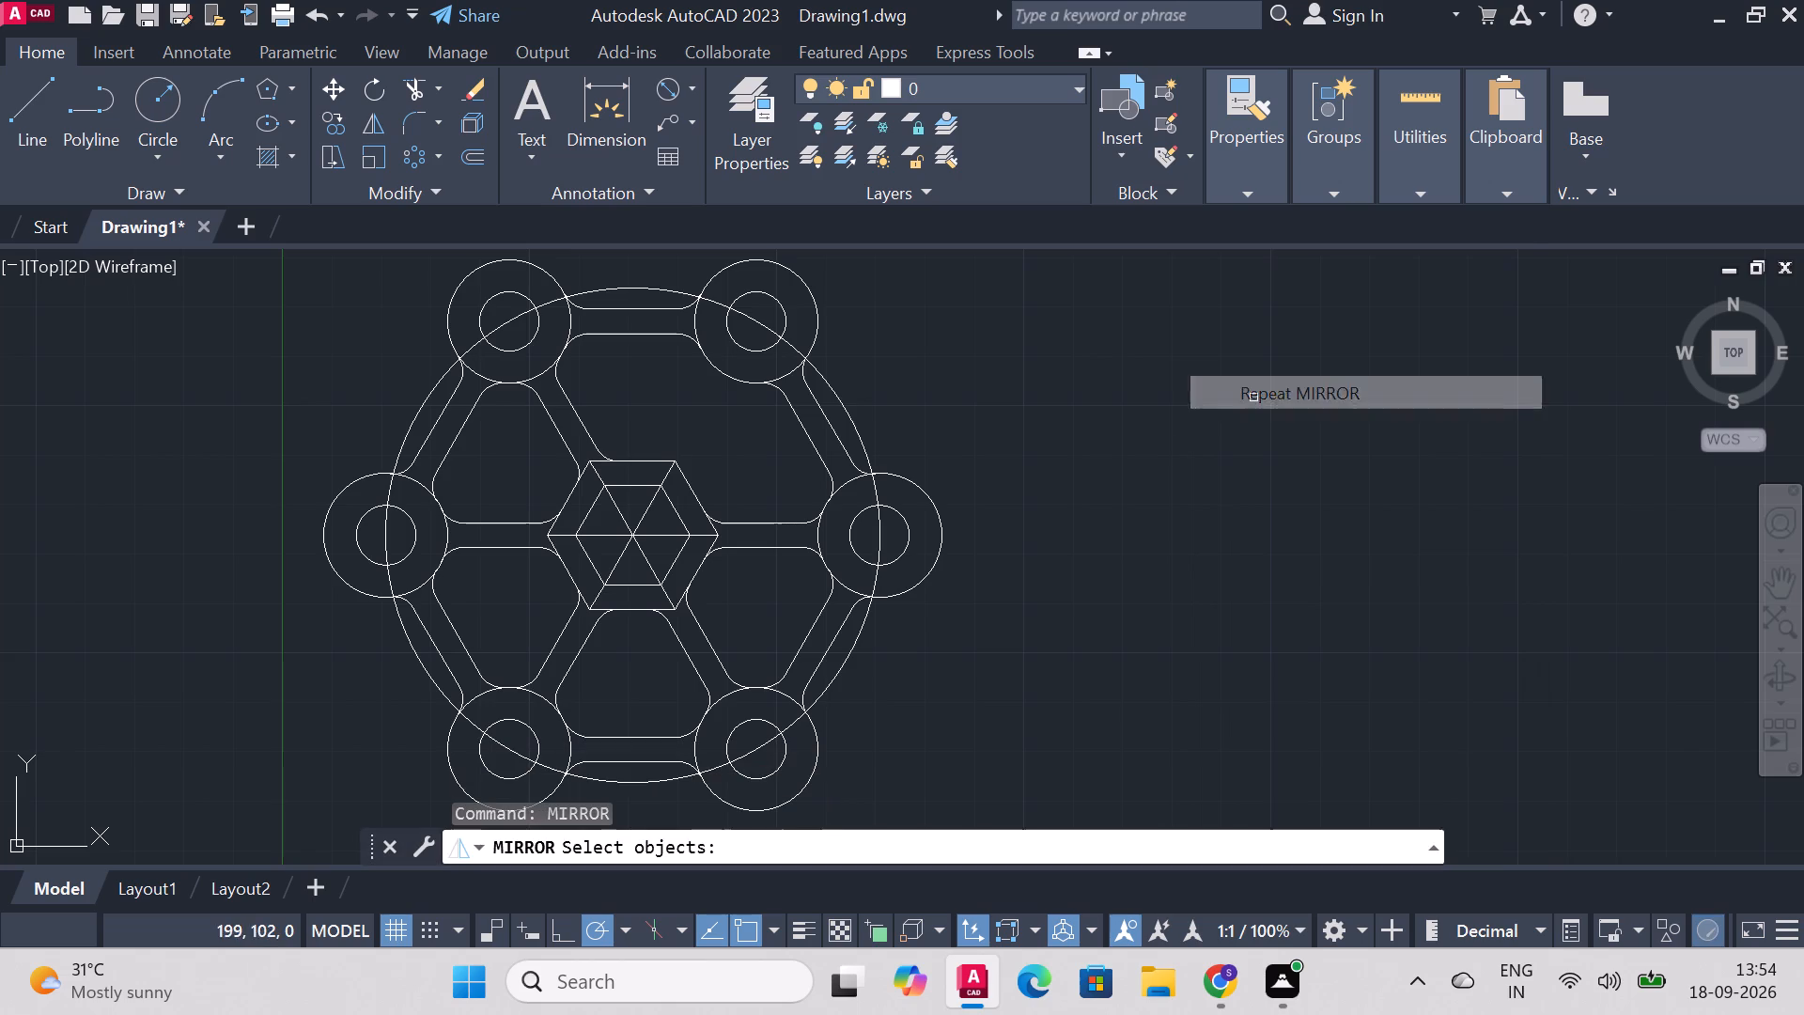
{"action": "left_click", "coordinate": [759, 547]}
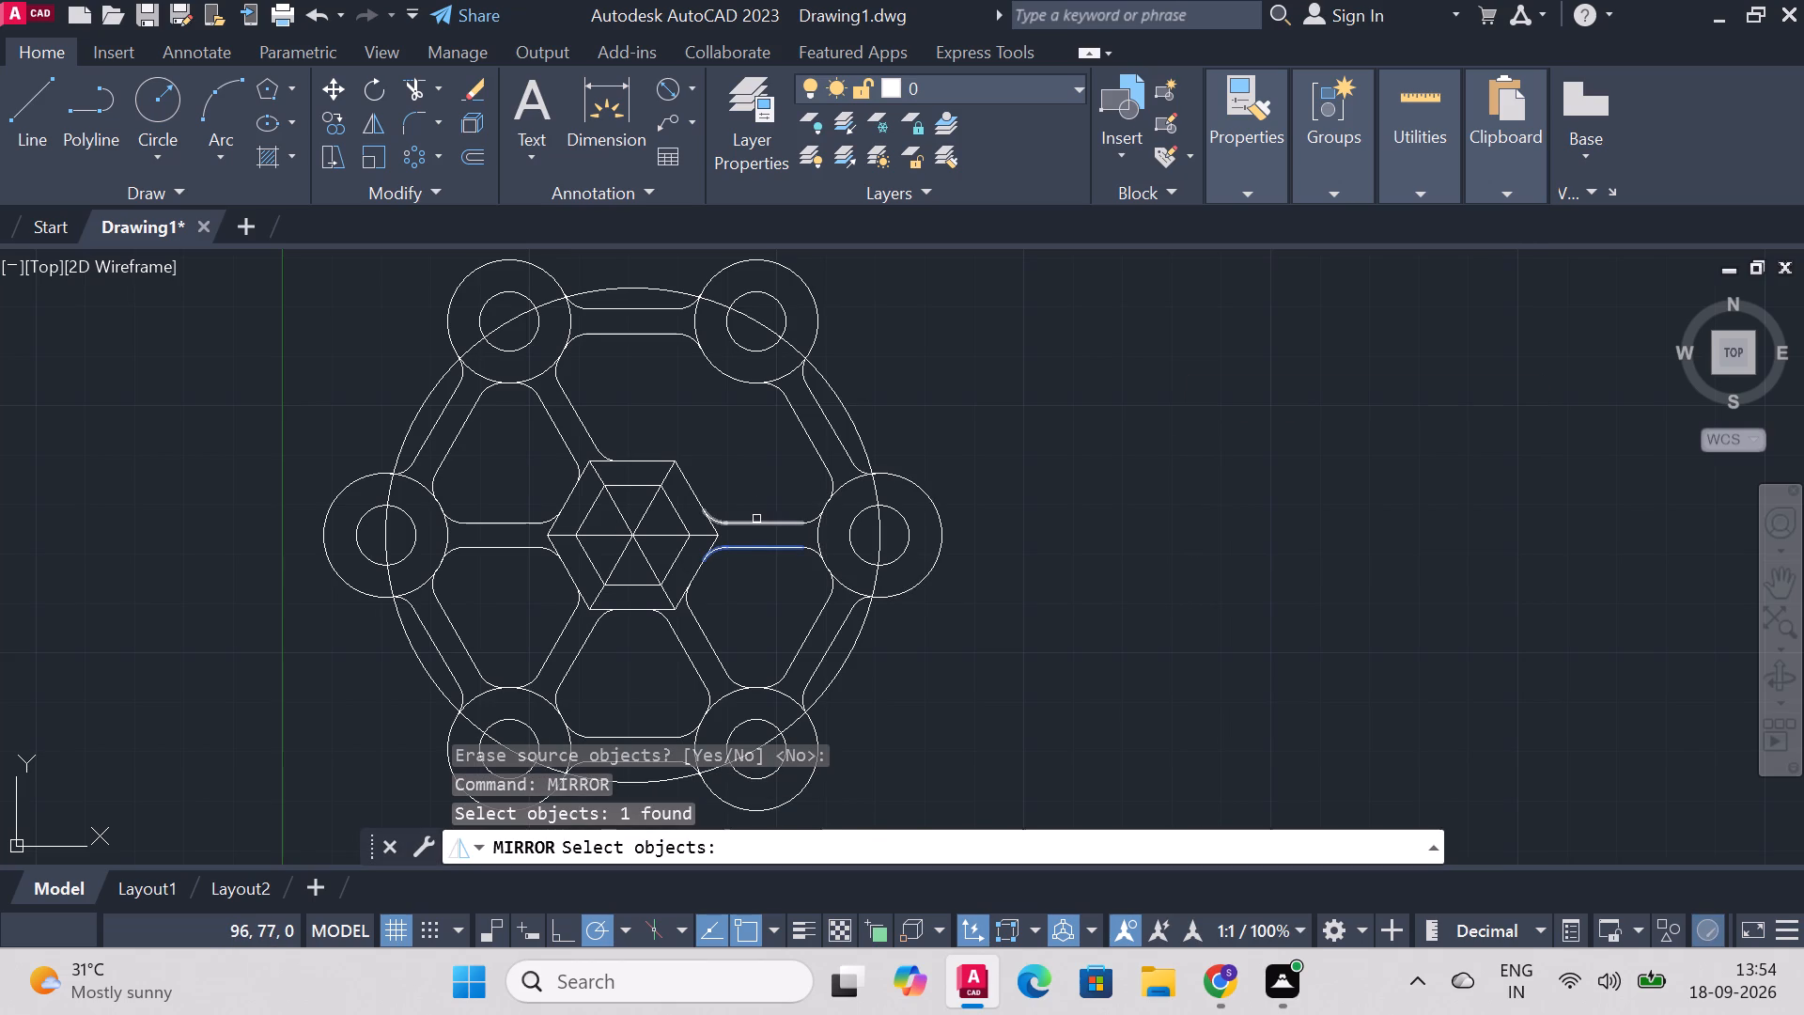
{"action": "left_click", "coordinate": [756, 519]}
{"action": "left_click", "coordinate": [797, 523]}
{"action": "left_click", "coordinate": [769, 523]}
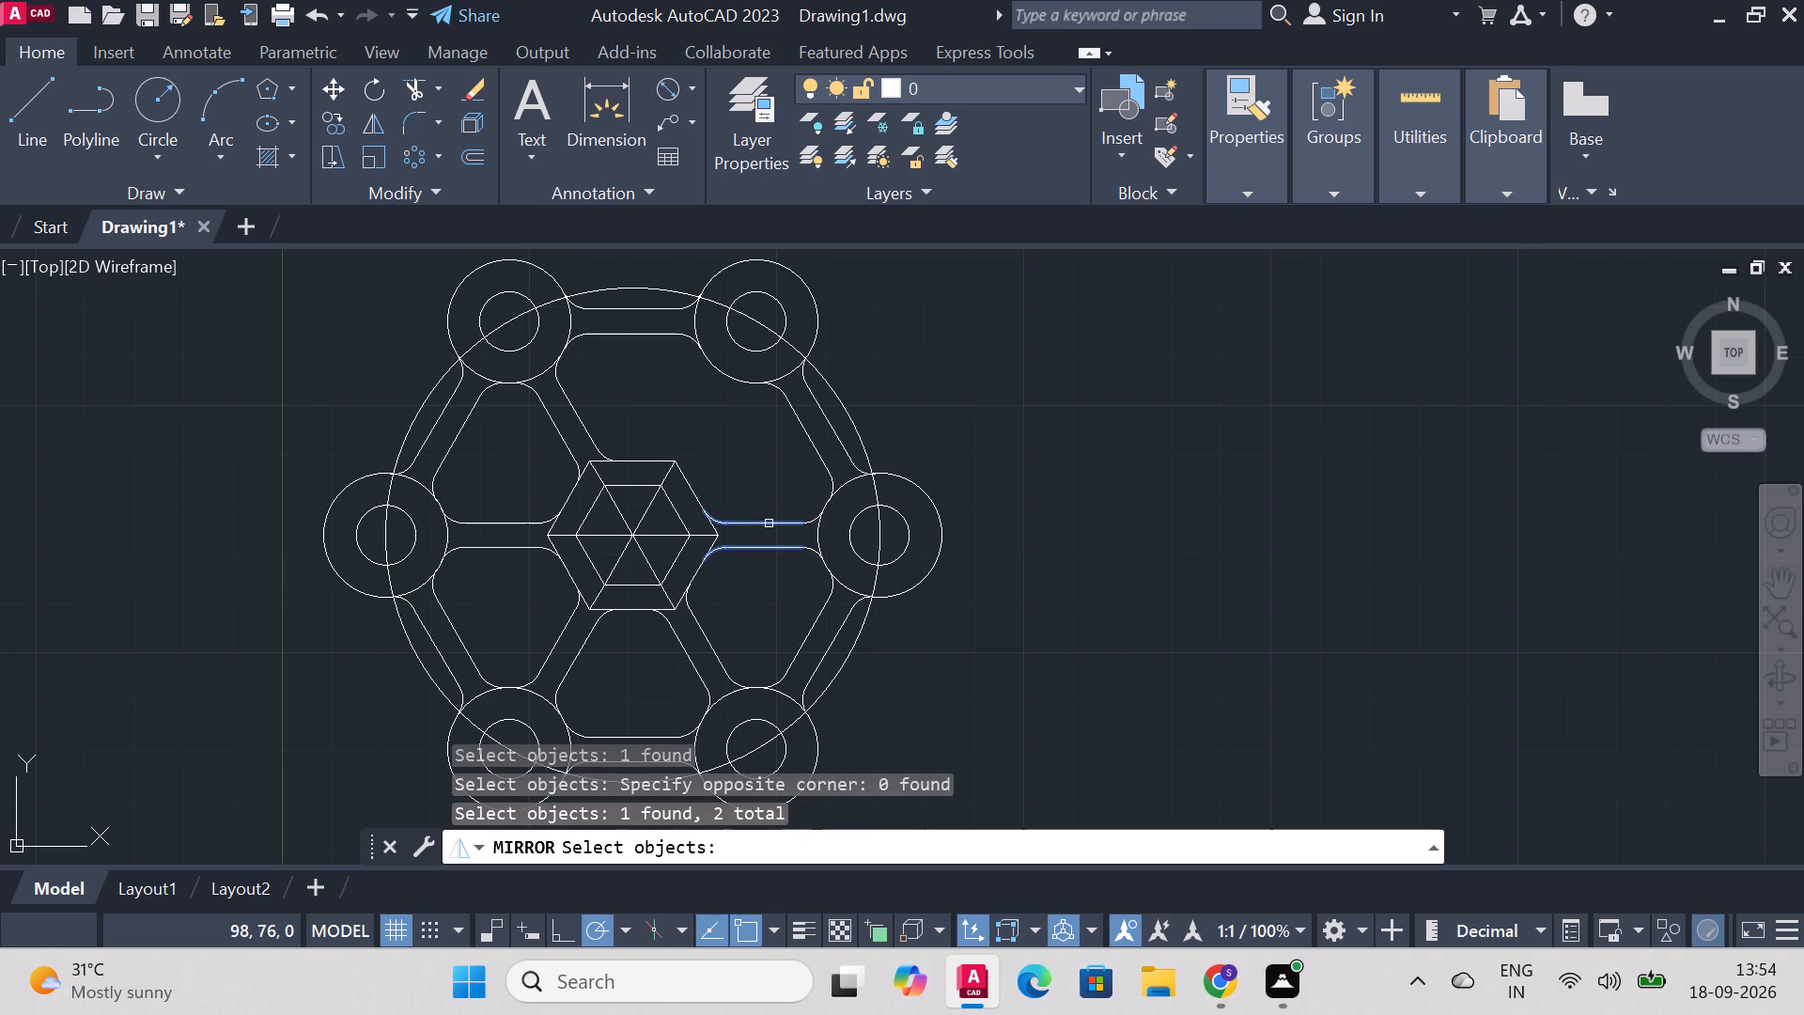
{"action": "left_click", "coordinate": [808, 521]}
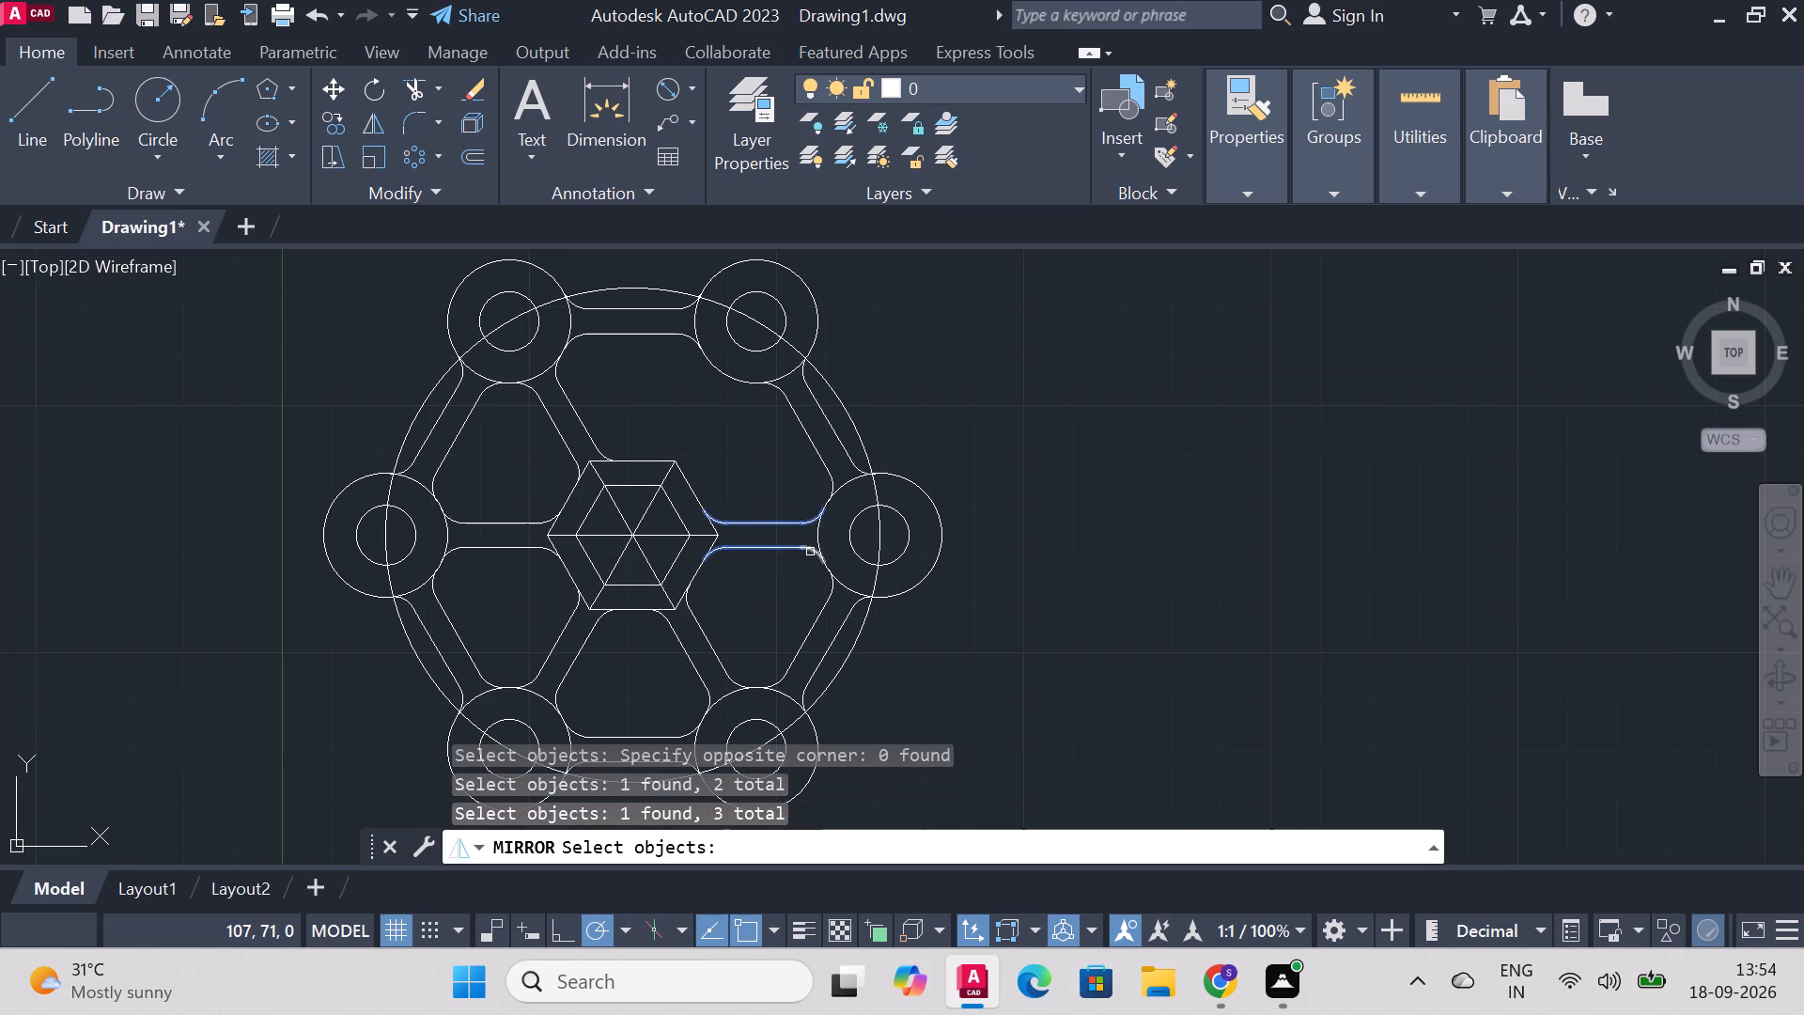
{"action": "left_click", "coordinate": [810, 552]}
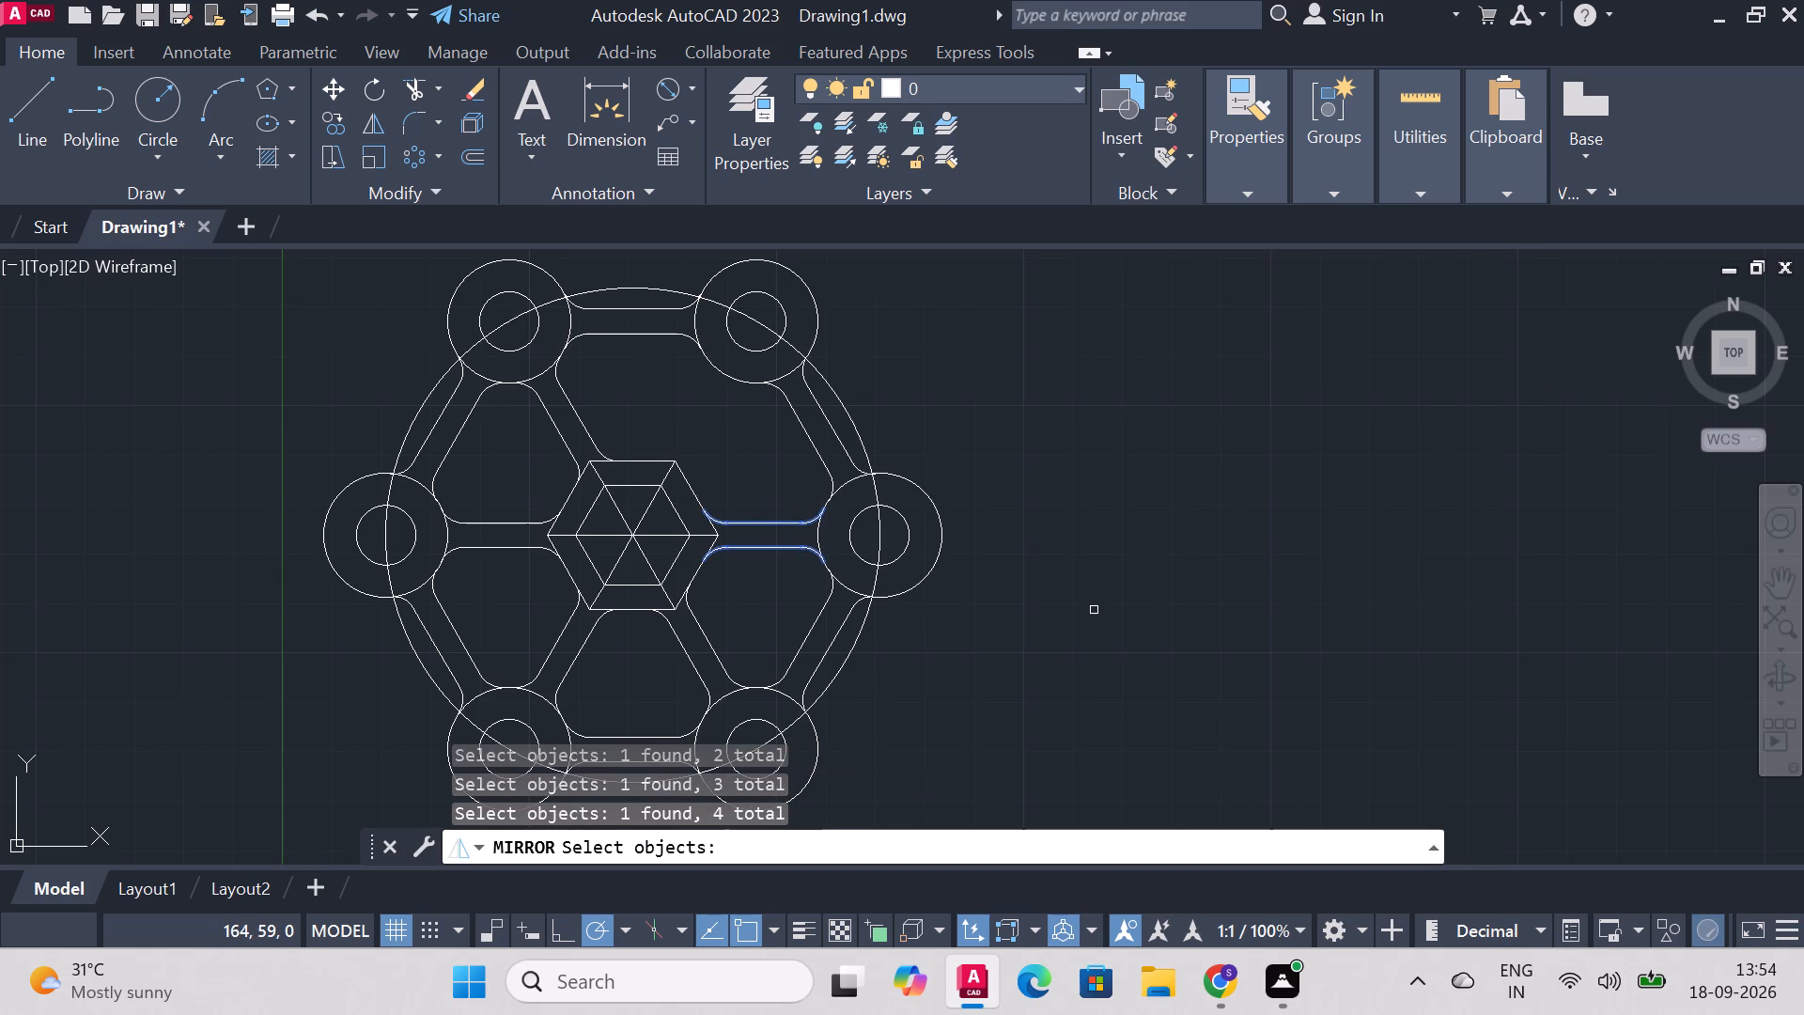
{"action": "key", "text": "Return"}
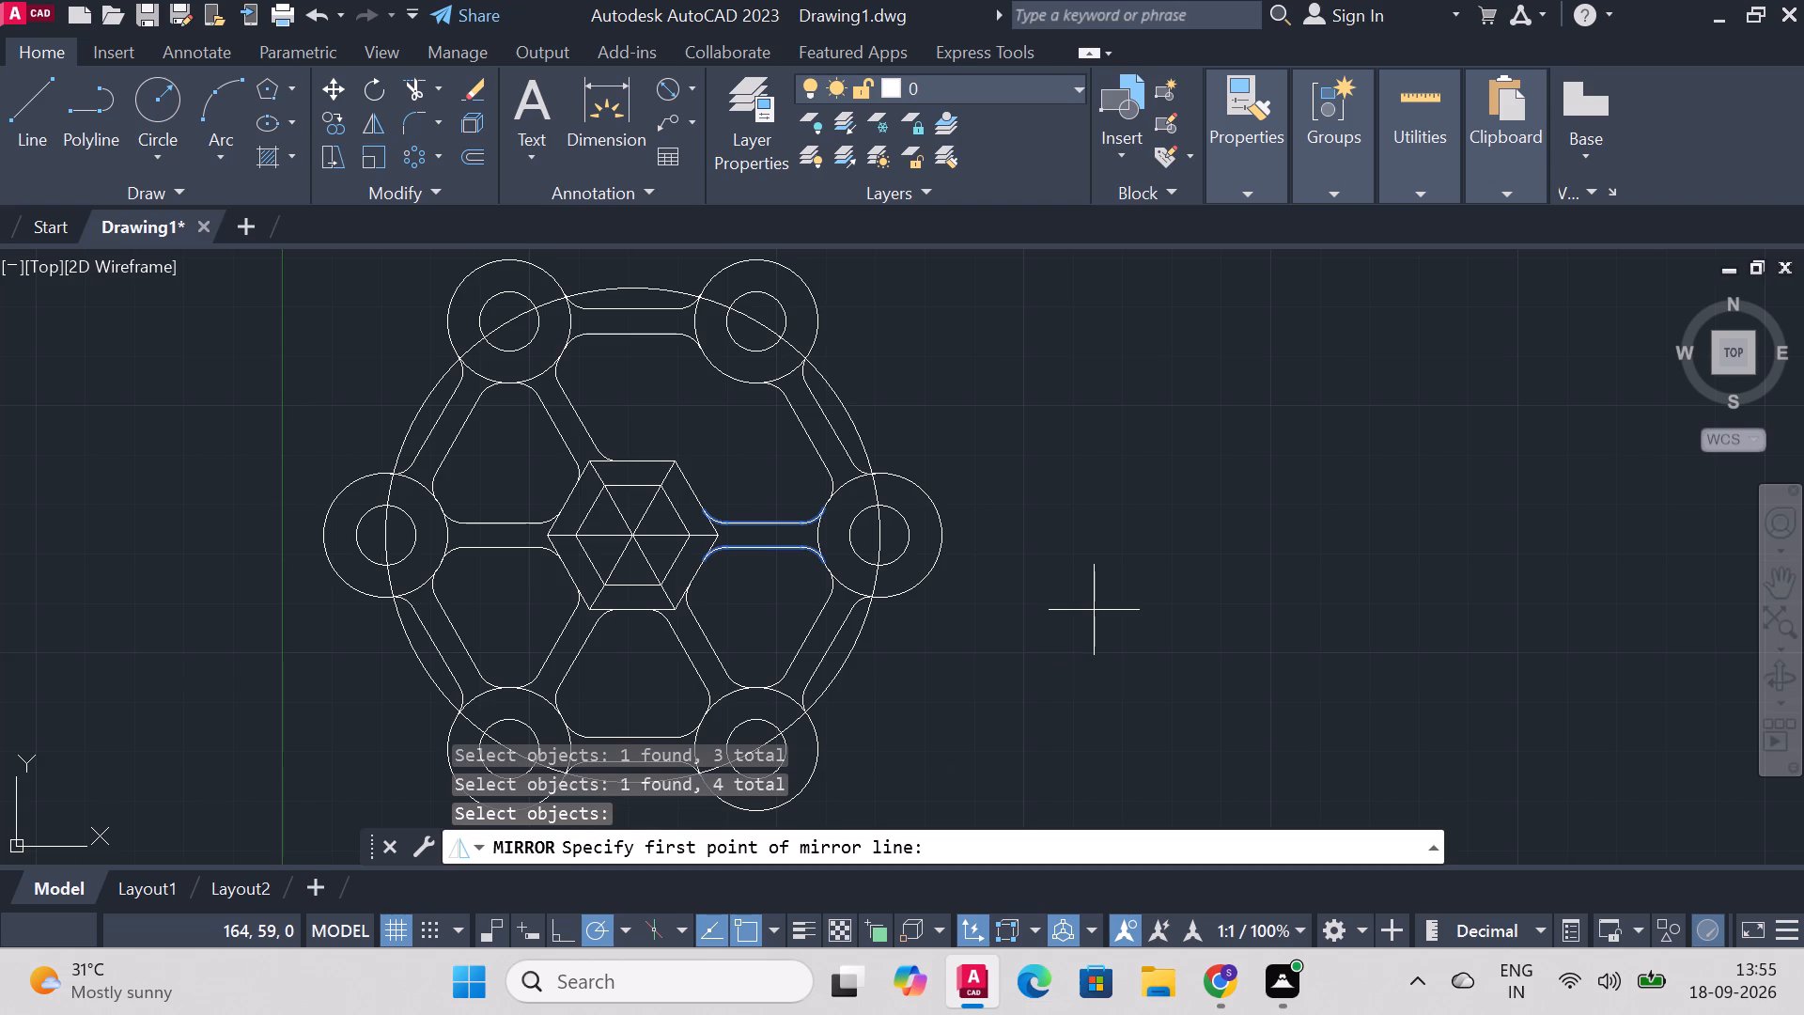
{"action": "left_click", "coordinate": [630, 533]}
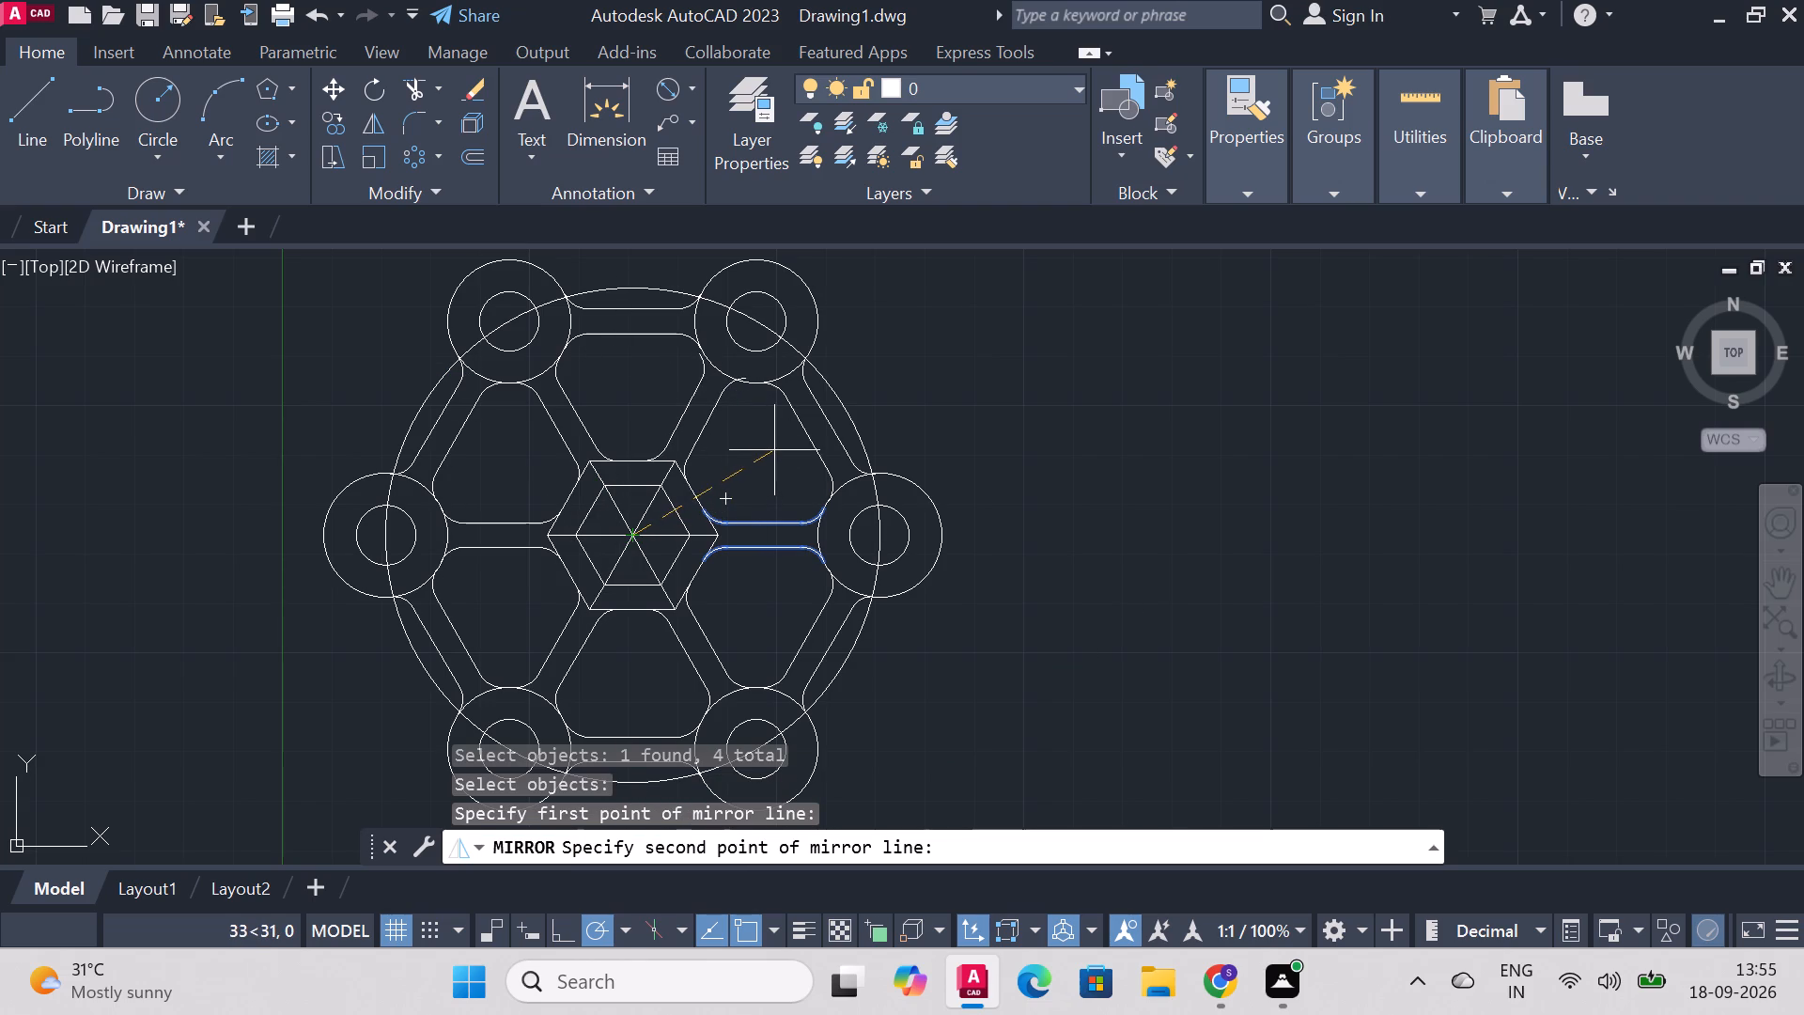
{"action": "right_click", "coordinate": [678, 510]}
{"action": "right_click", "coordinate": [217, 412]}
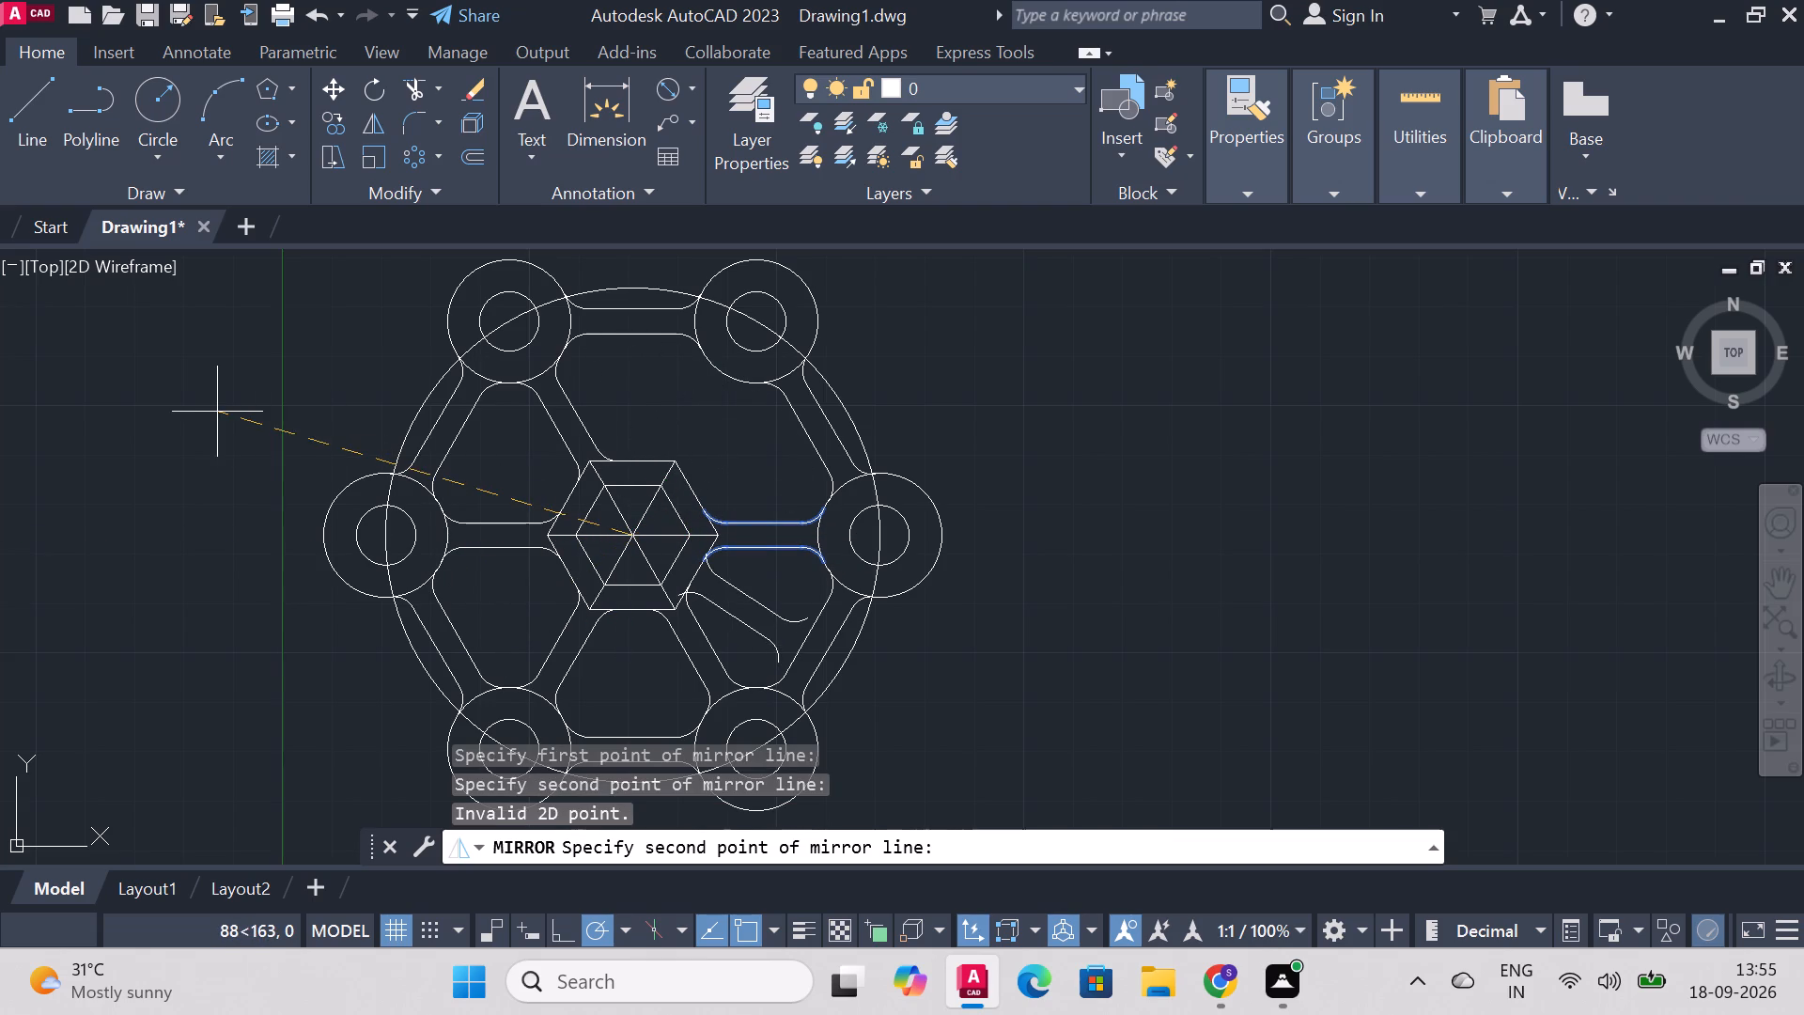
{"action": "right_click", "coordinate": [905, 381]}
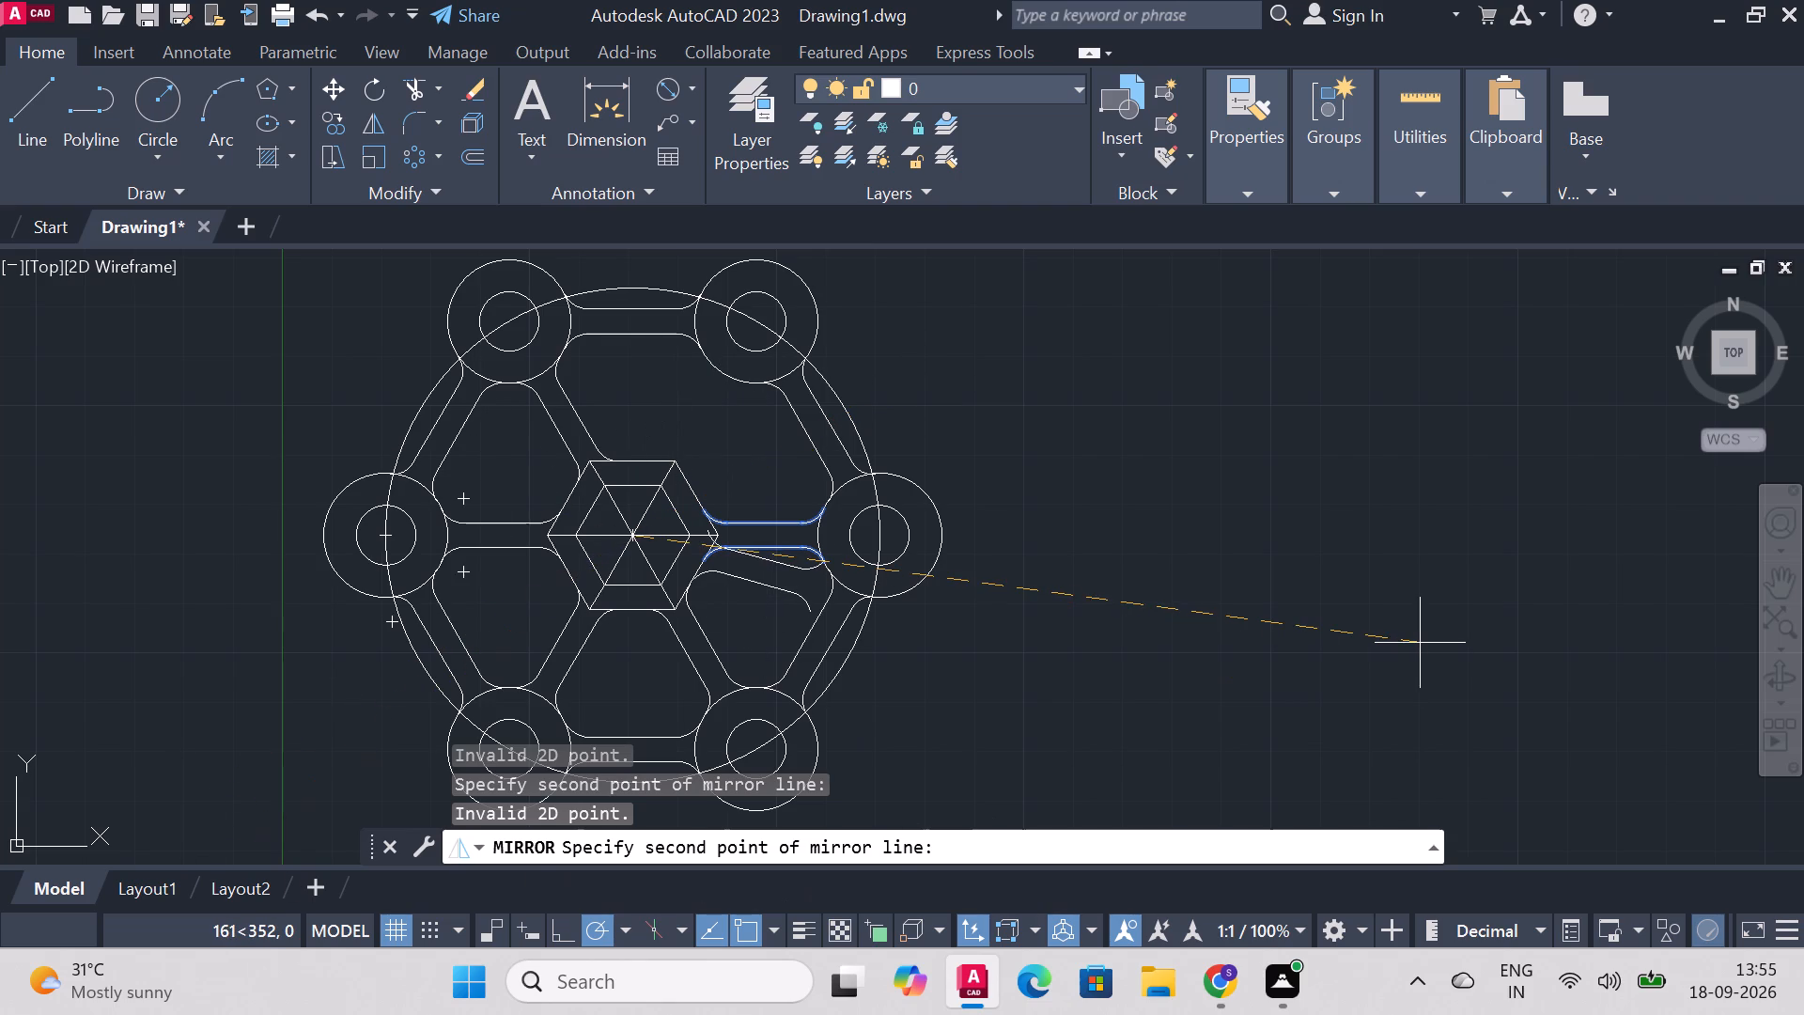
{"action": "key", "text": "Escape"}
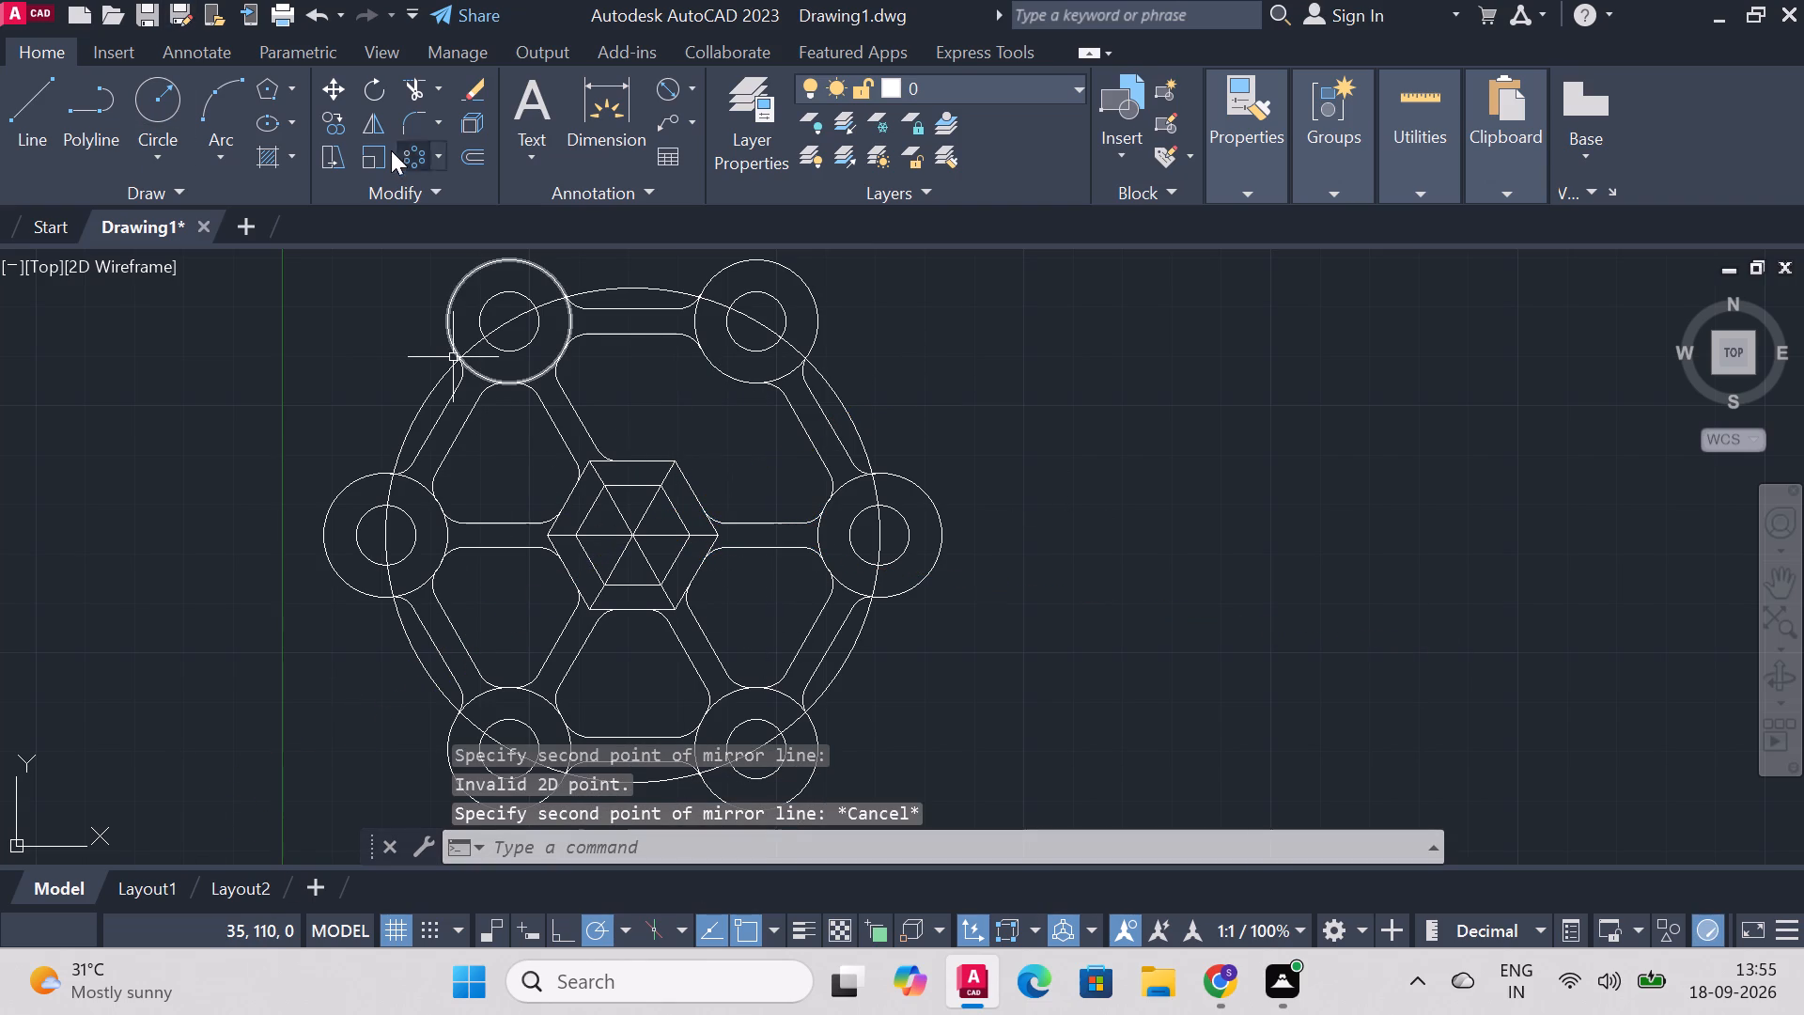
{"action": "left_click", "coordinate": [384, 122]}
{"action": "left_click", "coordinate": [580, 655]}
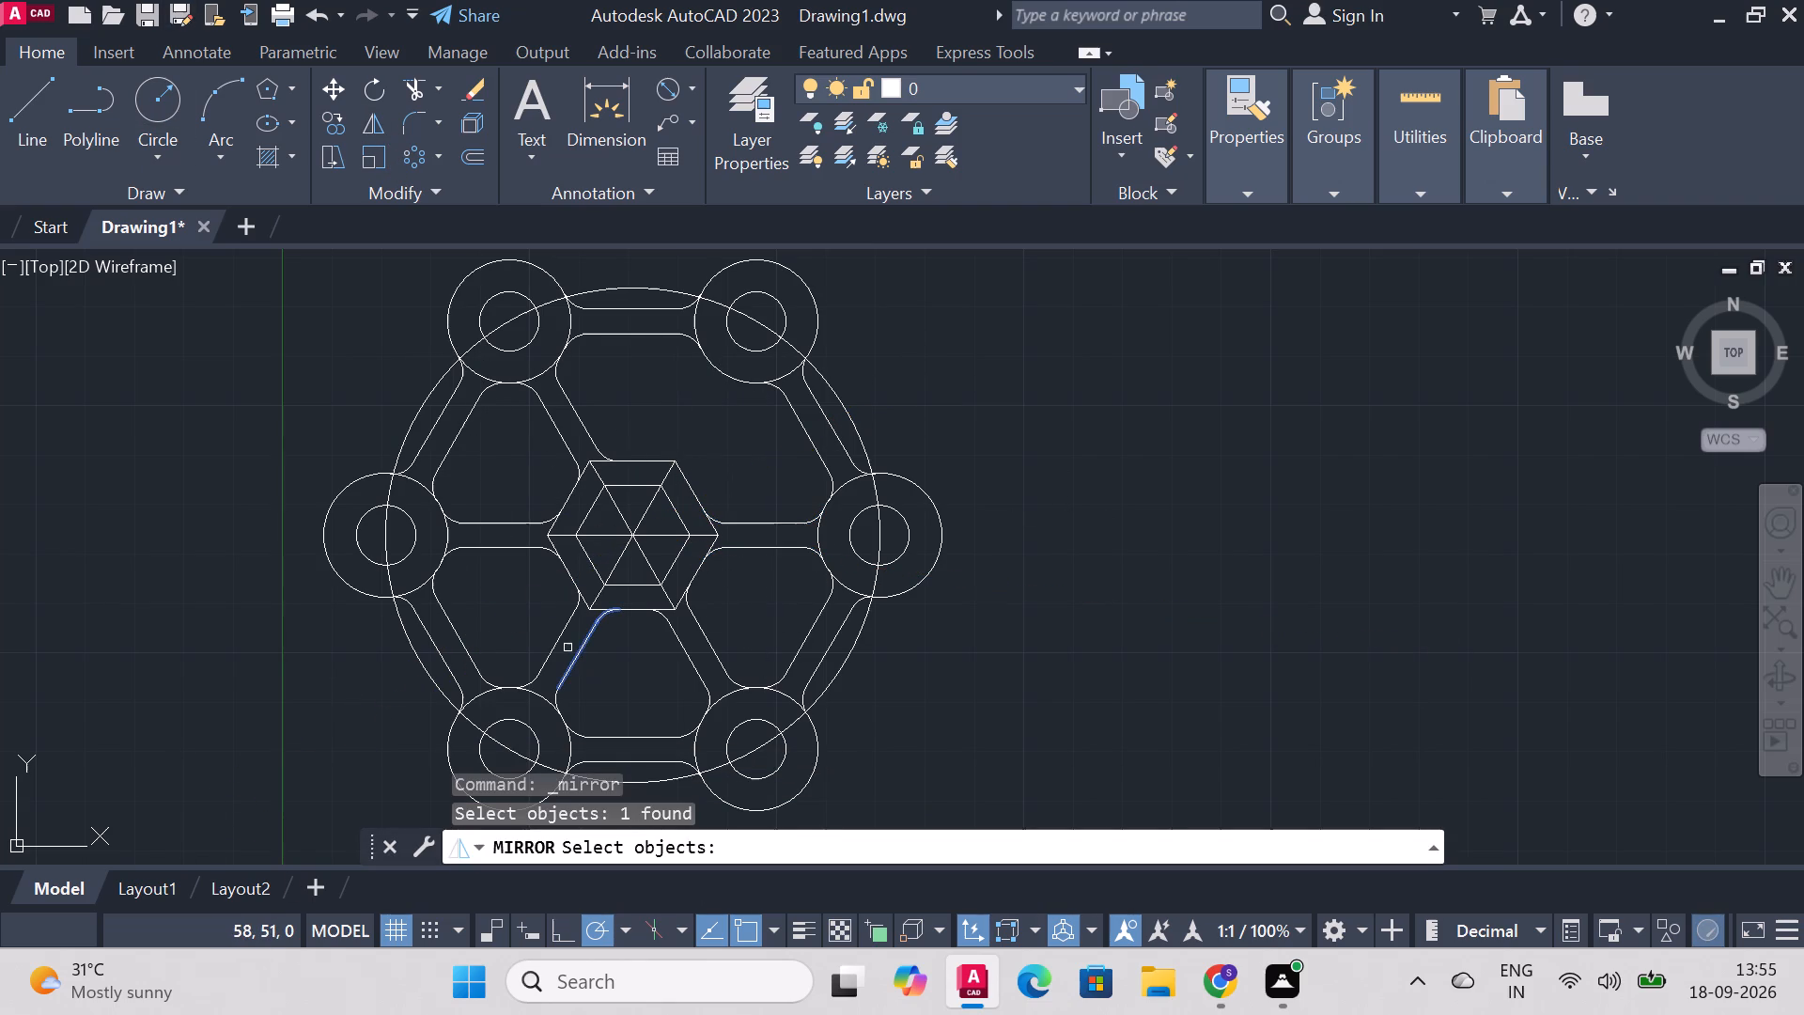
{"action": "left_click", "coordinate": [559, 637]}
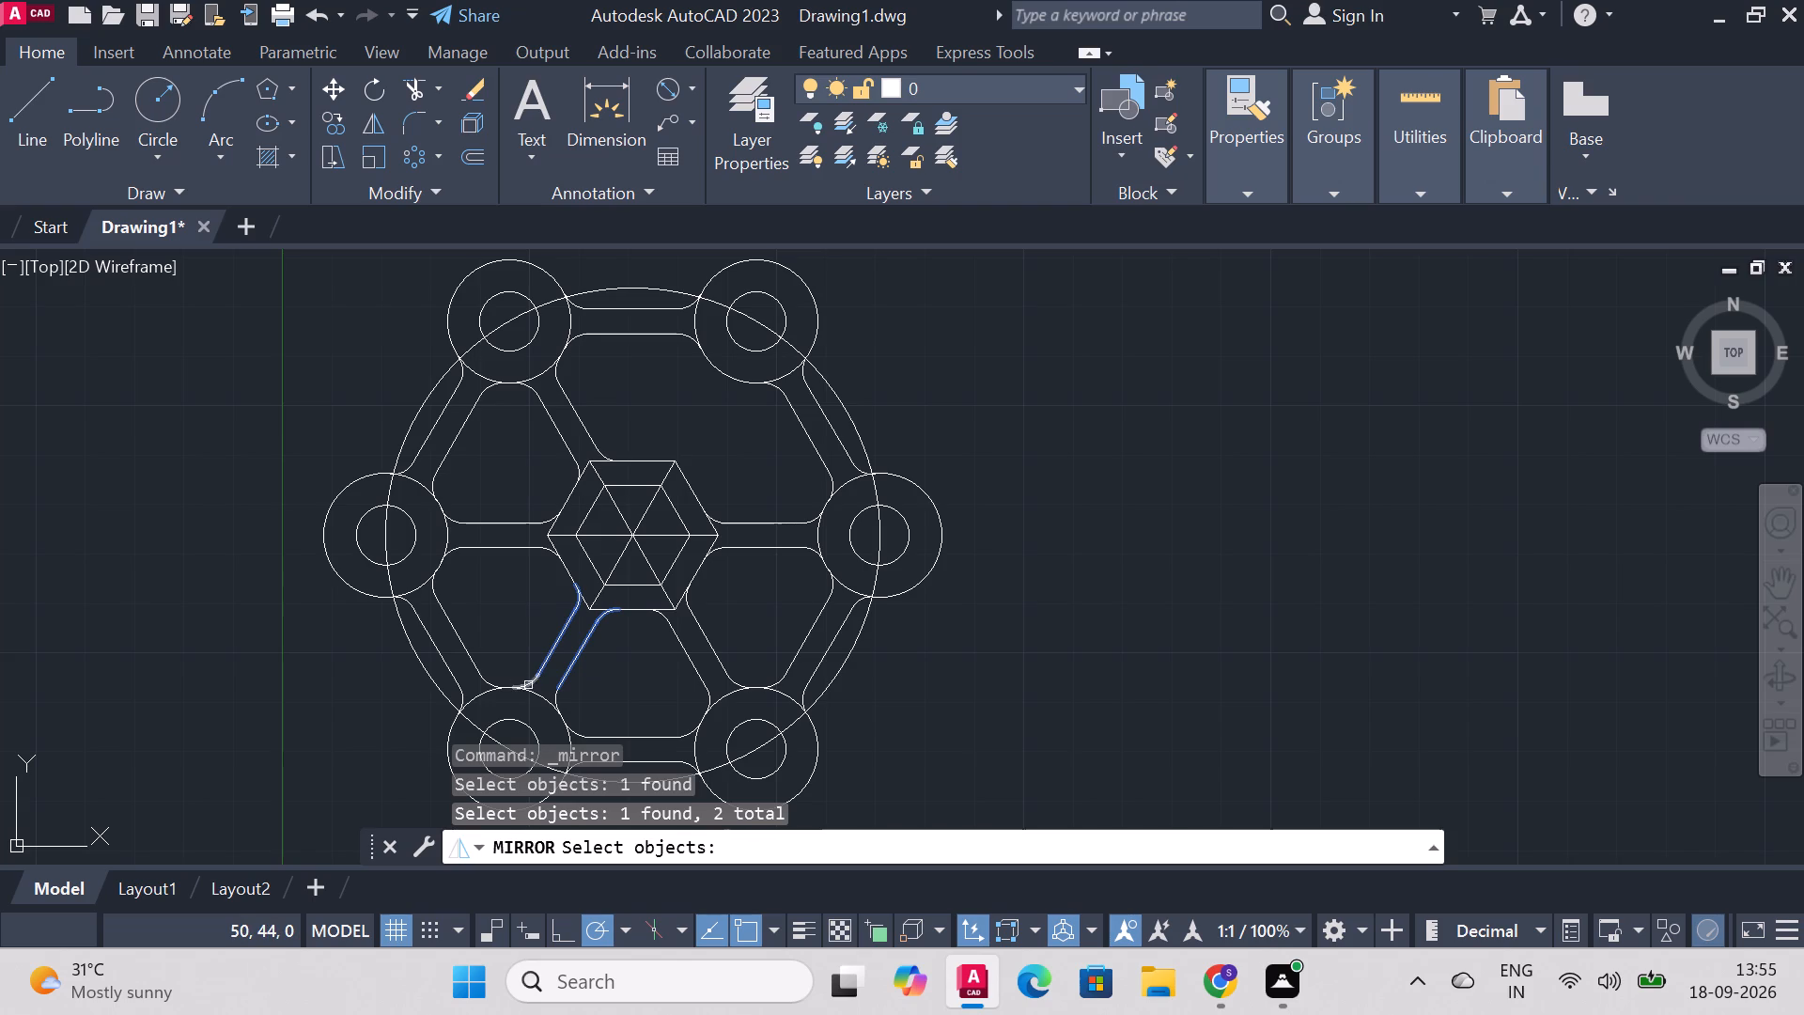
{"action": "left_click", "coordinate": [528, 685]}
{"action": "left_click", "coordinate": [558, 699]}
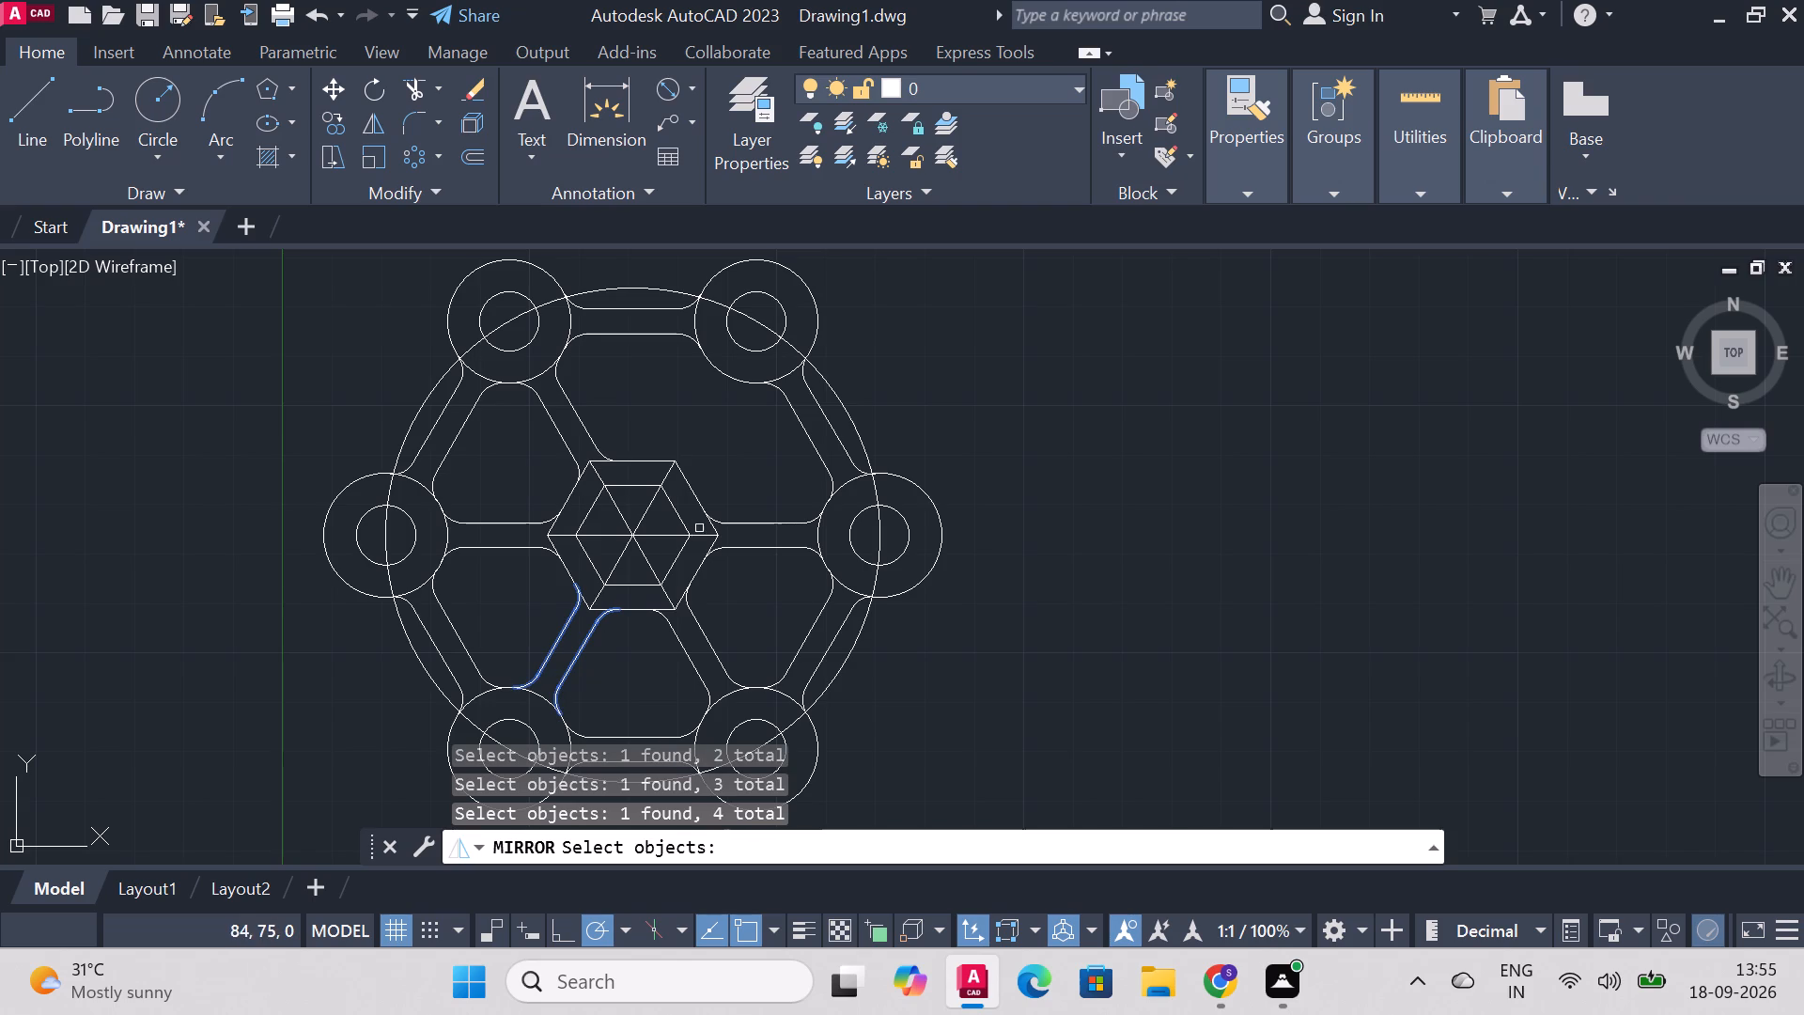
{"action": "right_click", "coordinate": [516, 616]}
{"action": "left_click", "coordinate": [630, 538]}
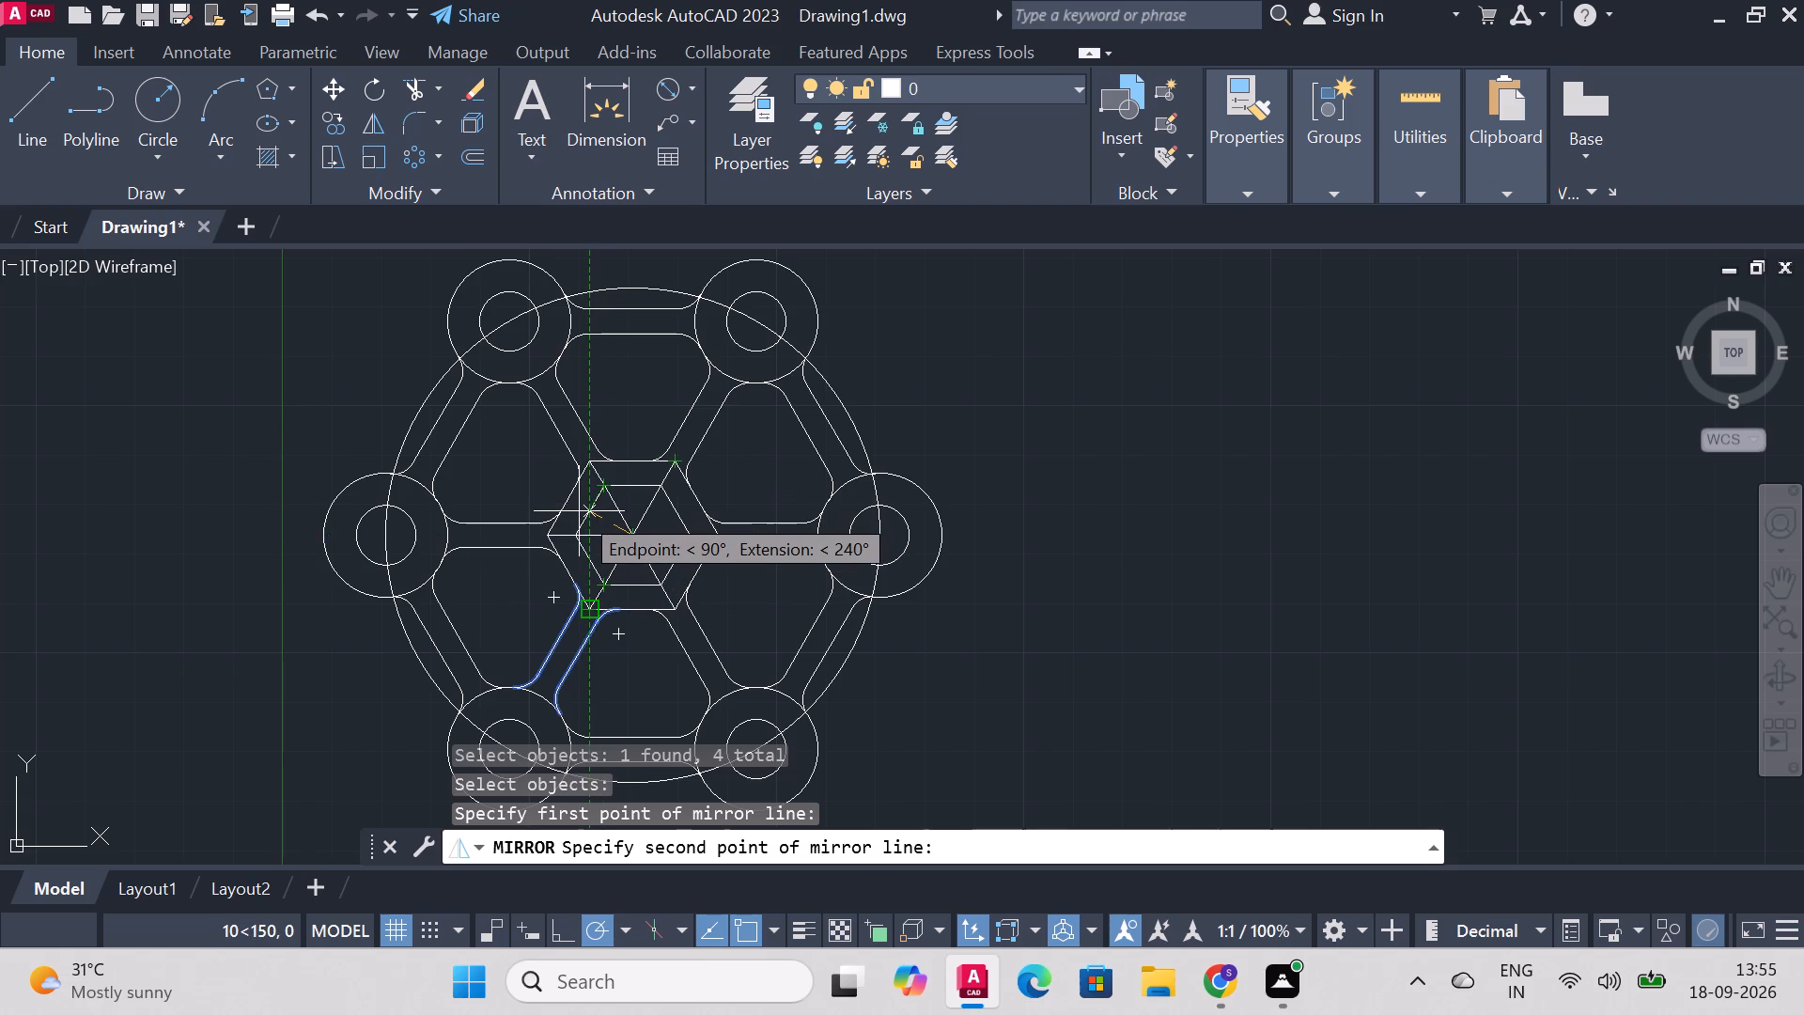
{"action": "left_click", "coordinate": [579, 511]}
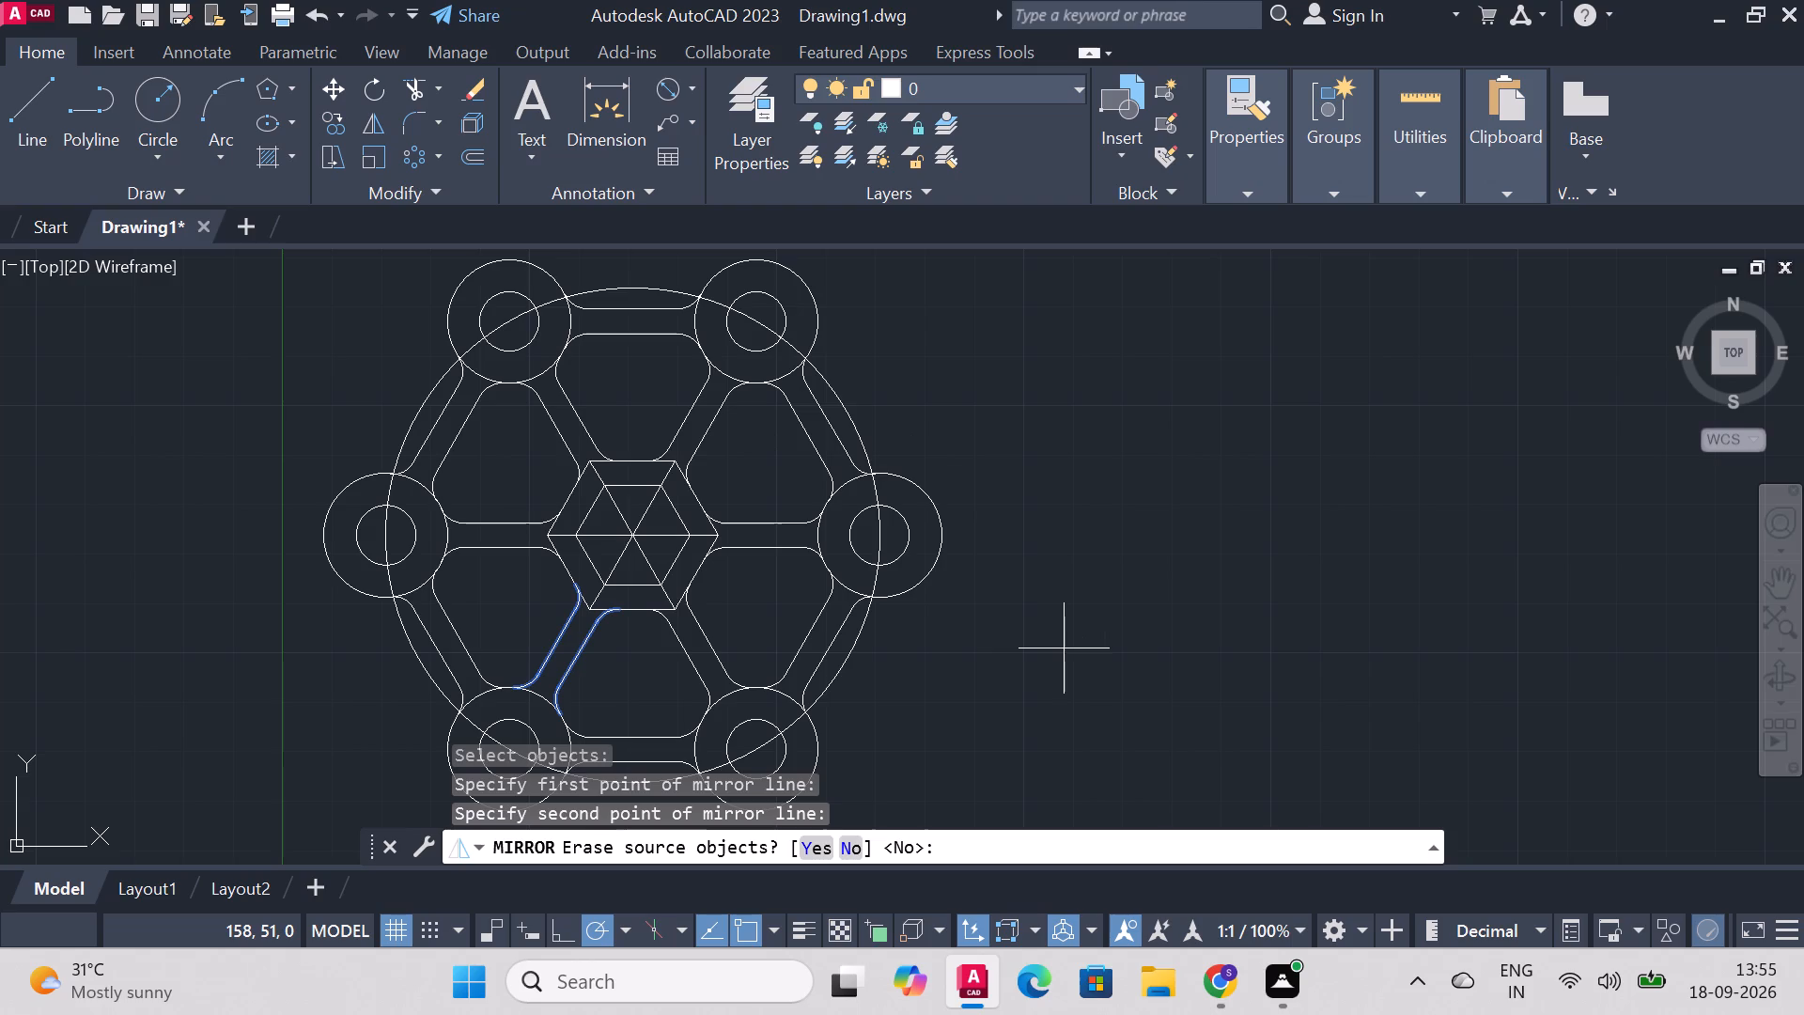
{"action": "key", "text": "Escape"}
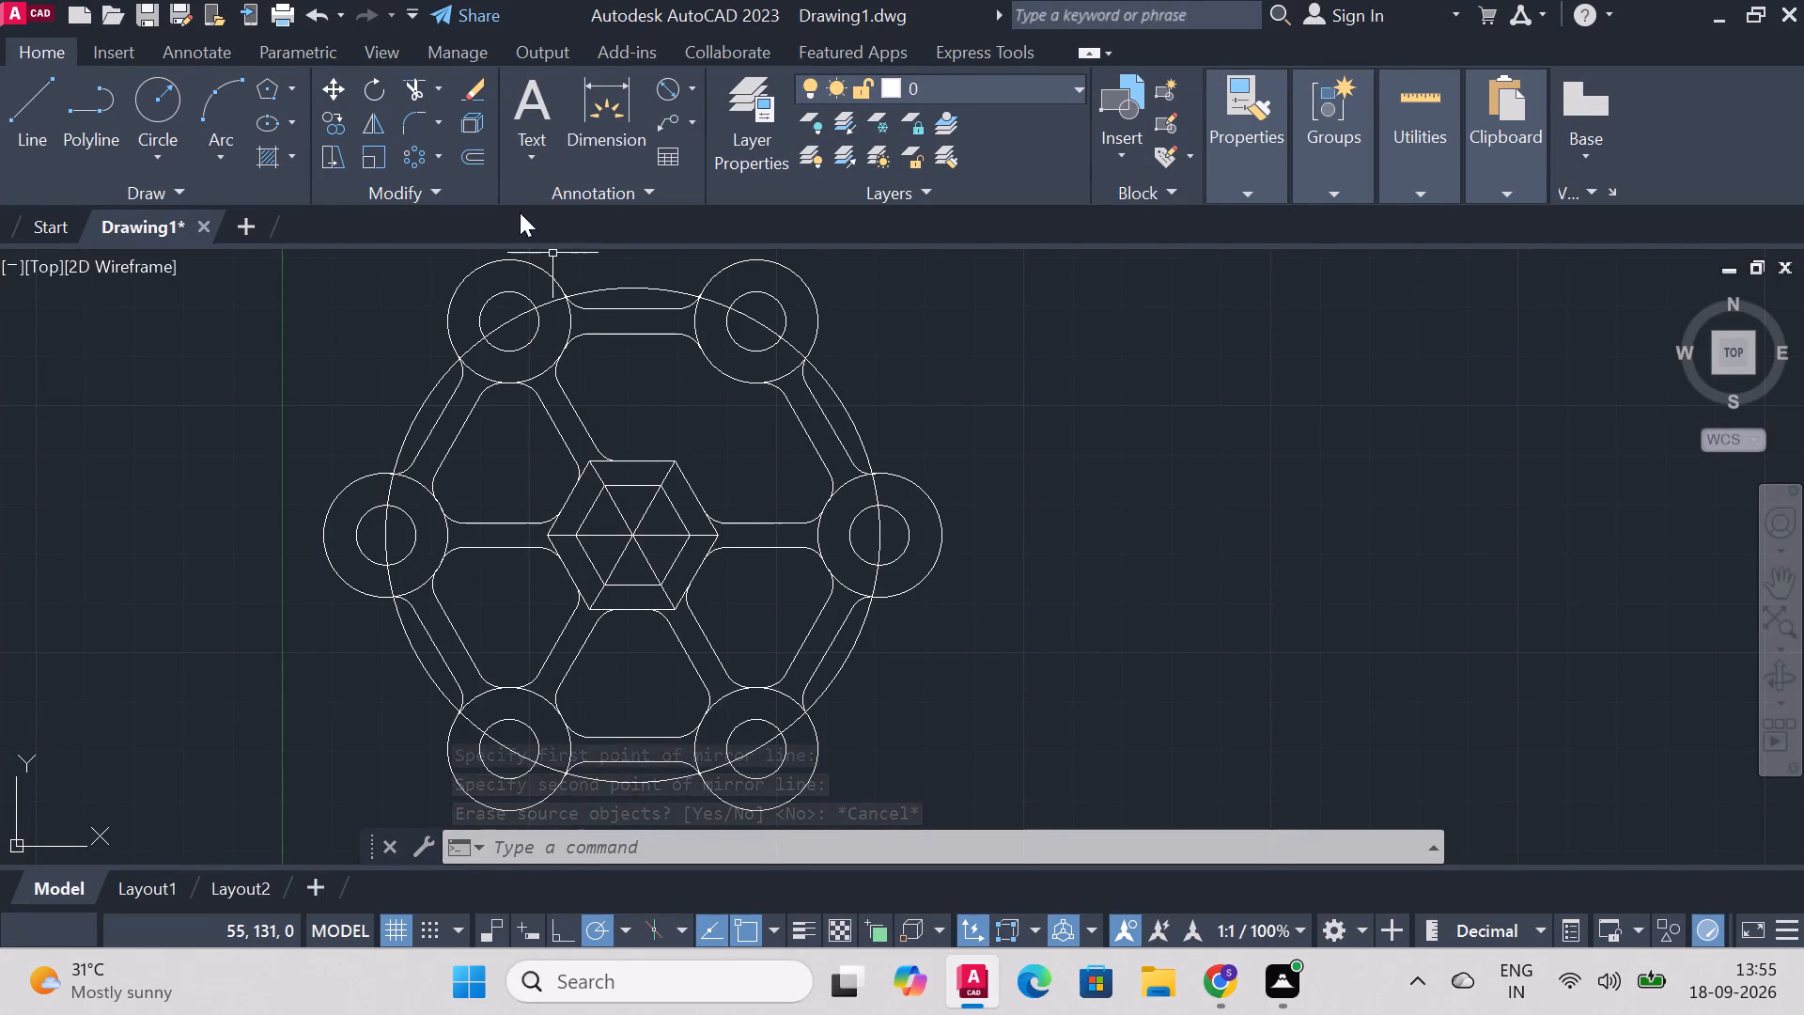
Mirror the upper-left spoke's lines and fillet arcs about the vertical axis through the hexagon's centre to form the upper-right spoke, keeping the source.
{"action": "left_click", "coordinate": [360, 133]}
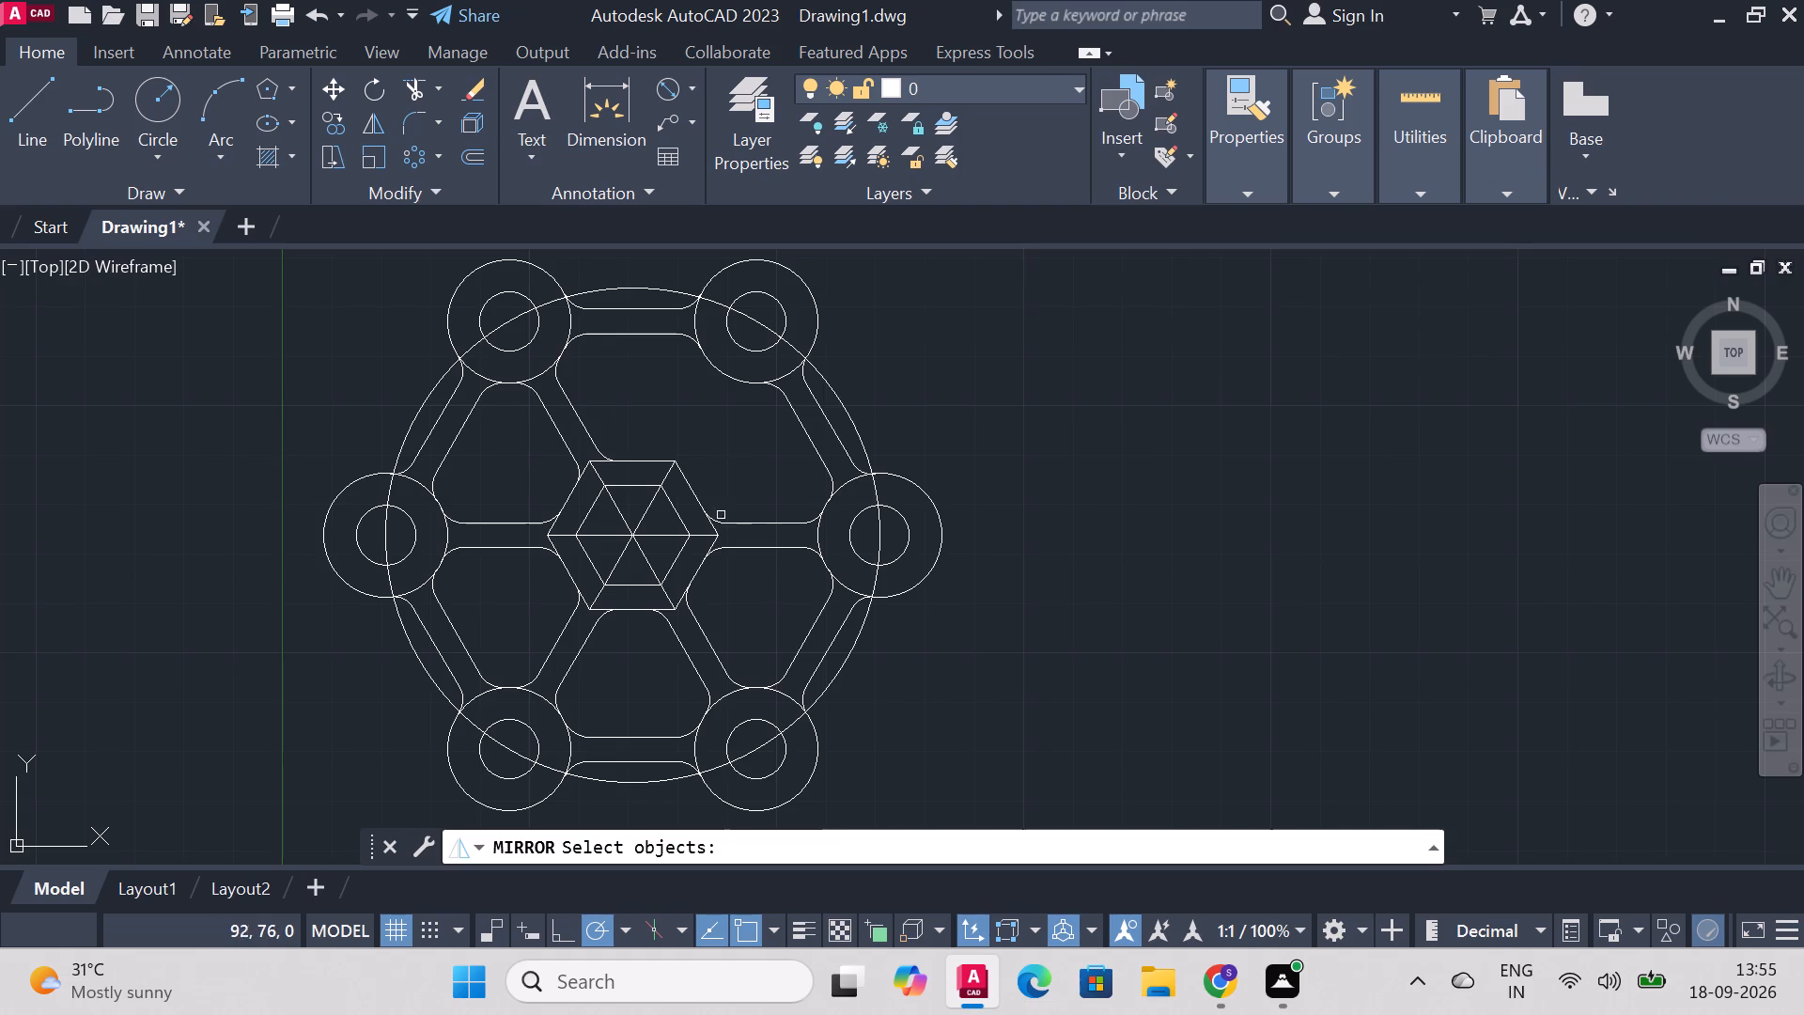
{"action": "left_click", "coordinate": [577, 425]}
{"action": "left_click", "coordinate": [552, 432]}
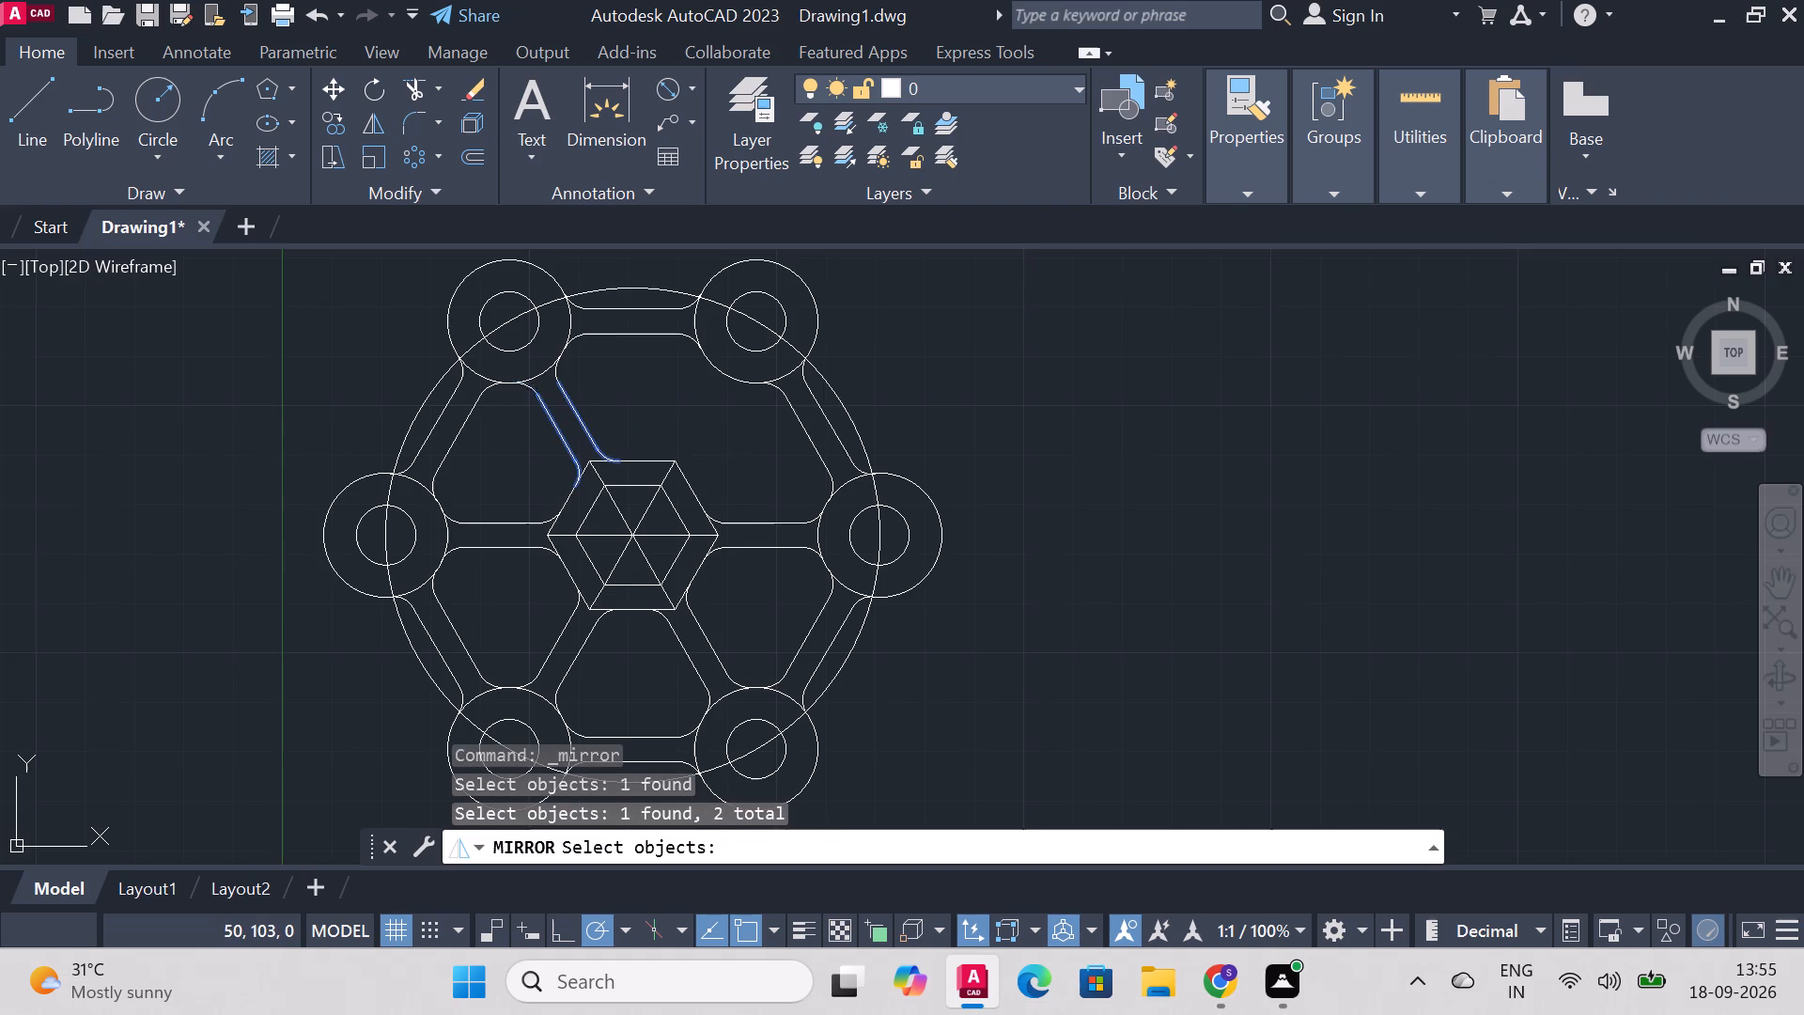
{"action": "left_click", "coordinate": [529, 389]}
{"action": "left_click", "coordinate": [556, 378]}
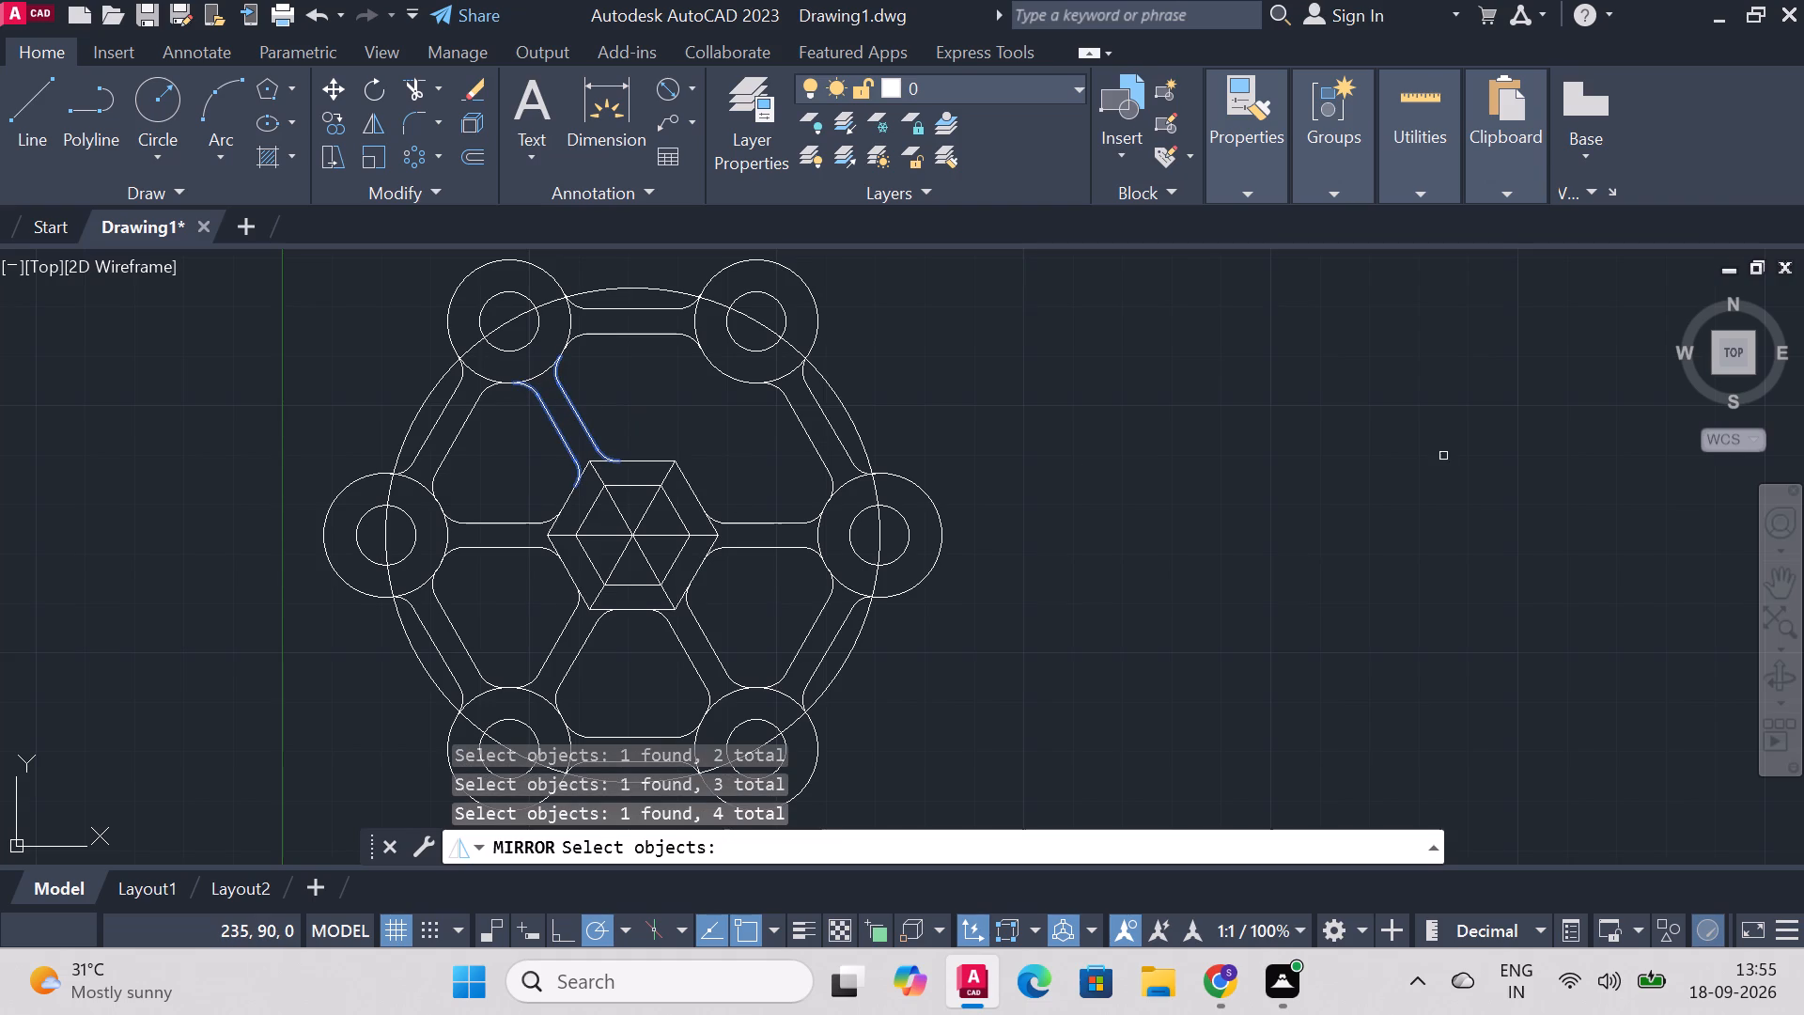
{"action": "right_click", "coordinate": [1467, 455]}
{"action": "left_click", "coordinate": [630, 539]}
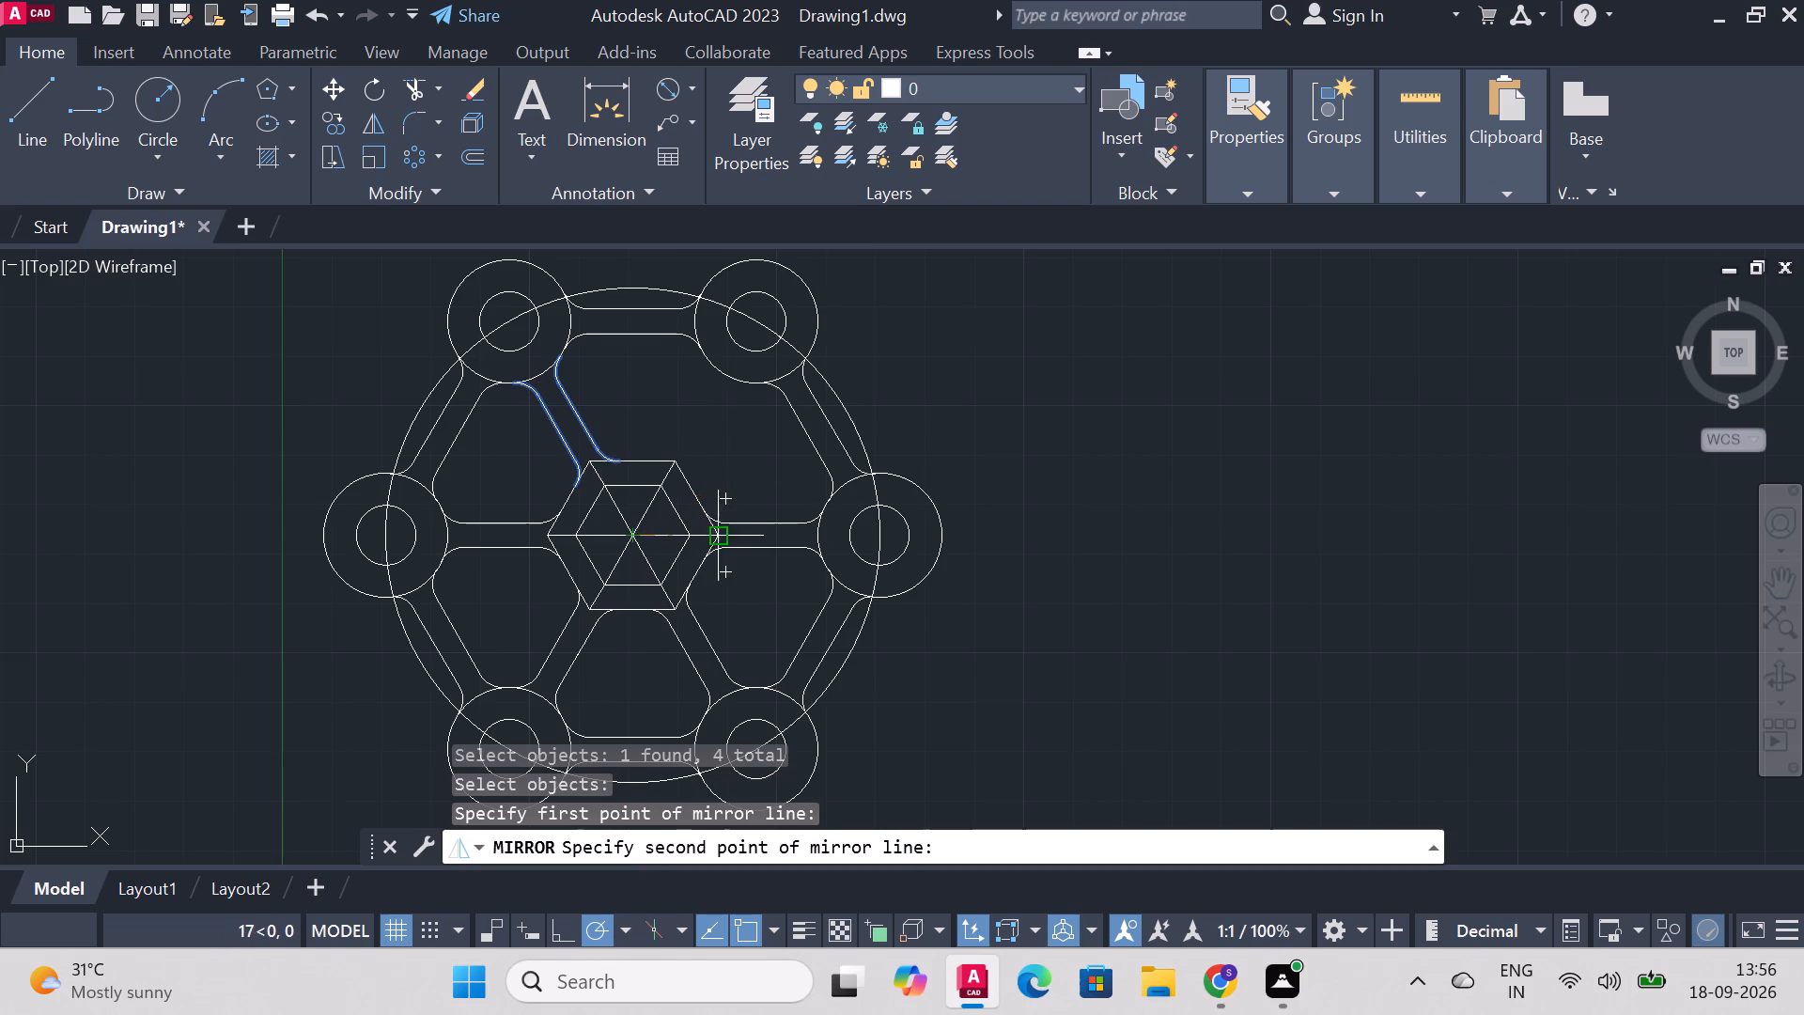
{"action": "left_click", "coordinate": [637, 583]}
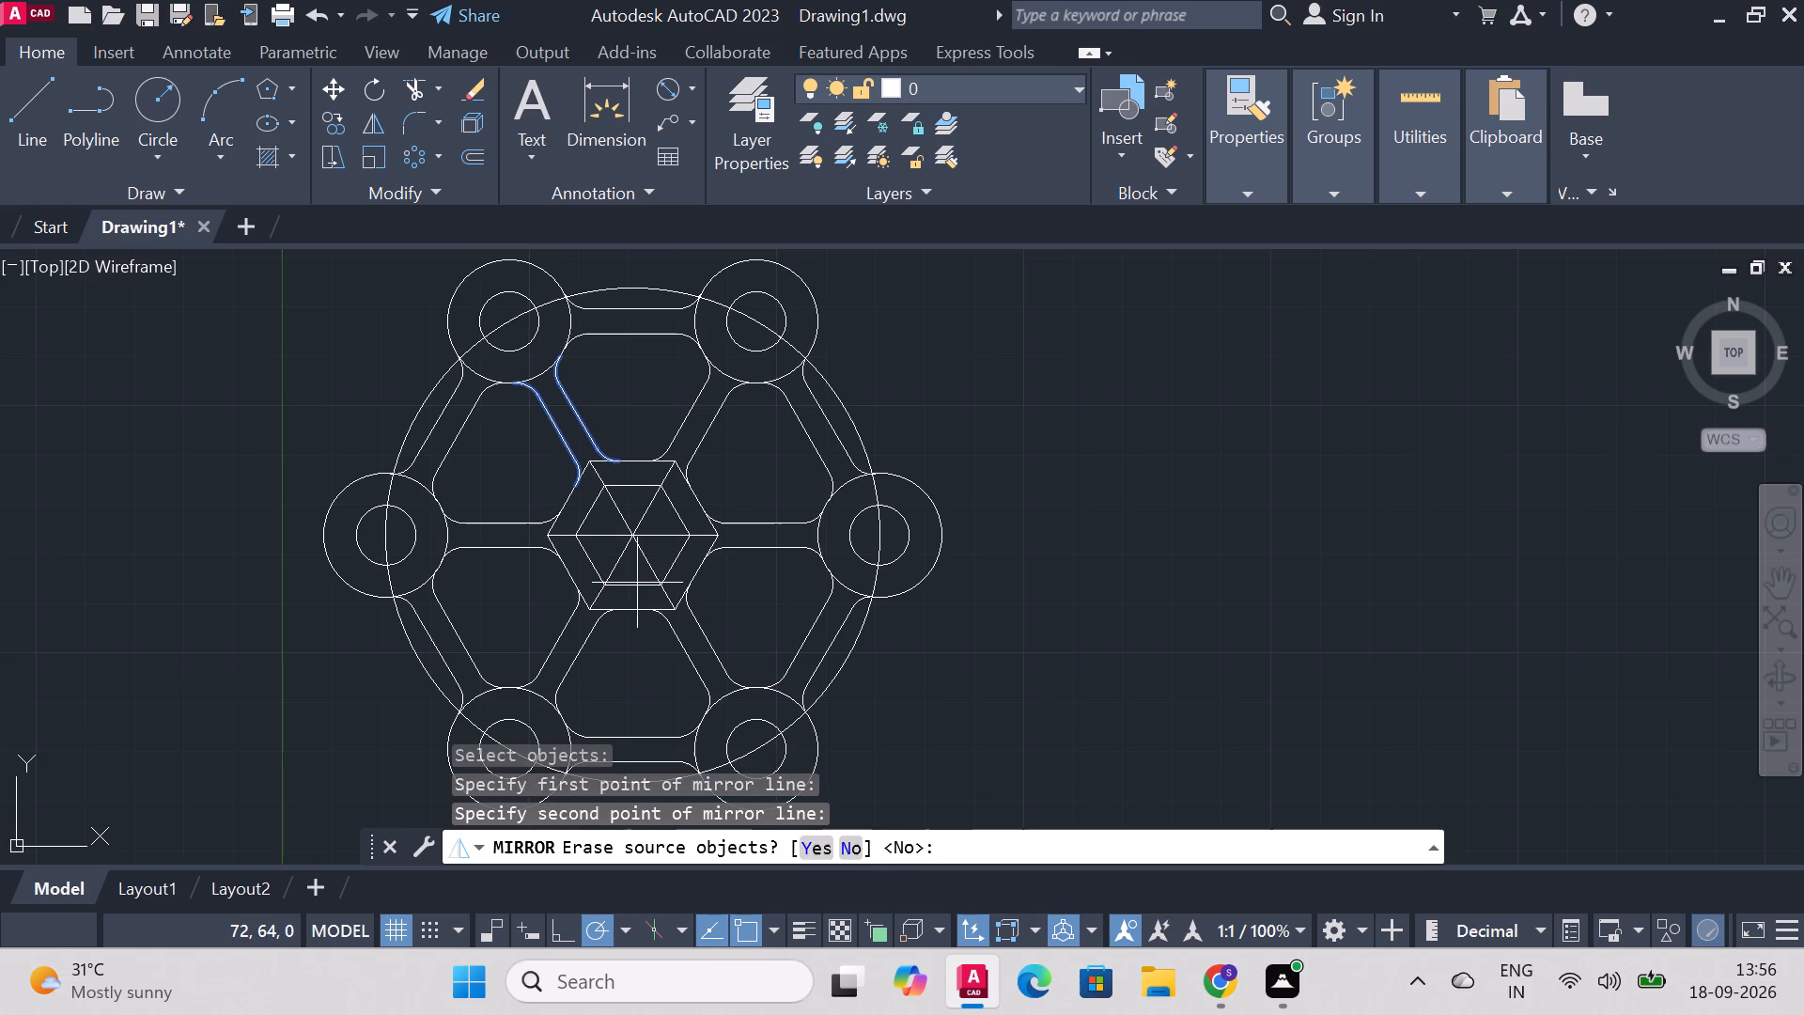
{"action": "key", "text": "n"}
{"action": "key", "text": "Return"}
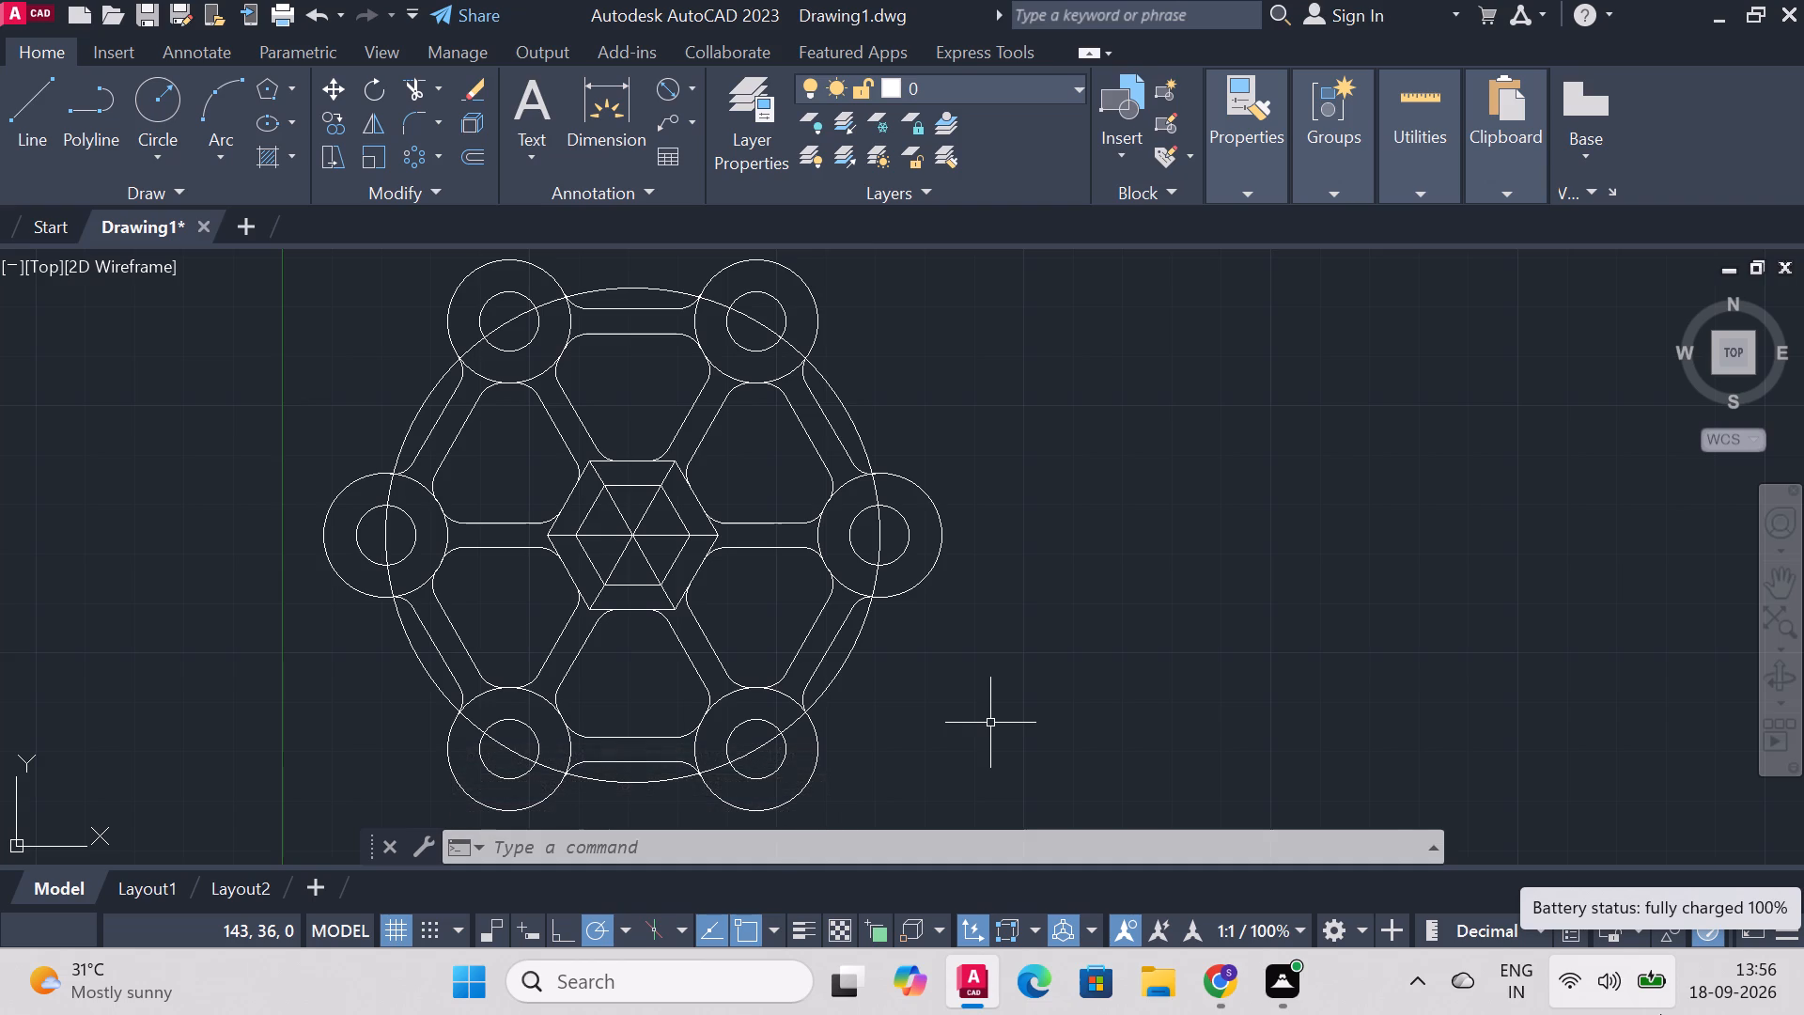
Trim the leftover outer hexagon edges and radial line ends outside the inner hexagon at the left, right and two lower vertices.
{"action": "left_click", "coordinate": [411, 93]}
{"action": "scroll", "coordinate": [561, 650], "scroll_direction": "up", "scroll_amount": 2}
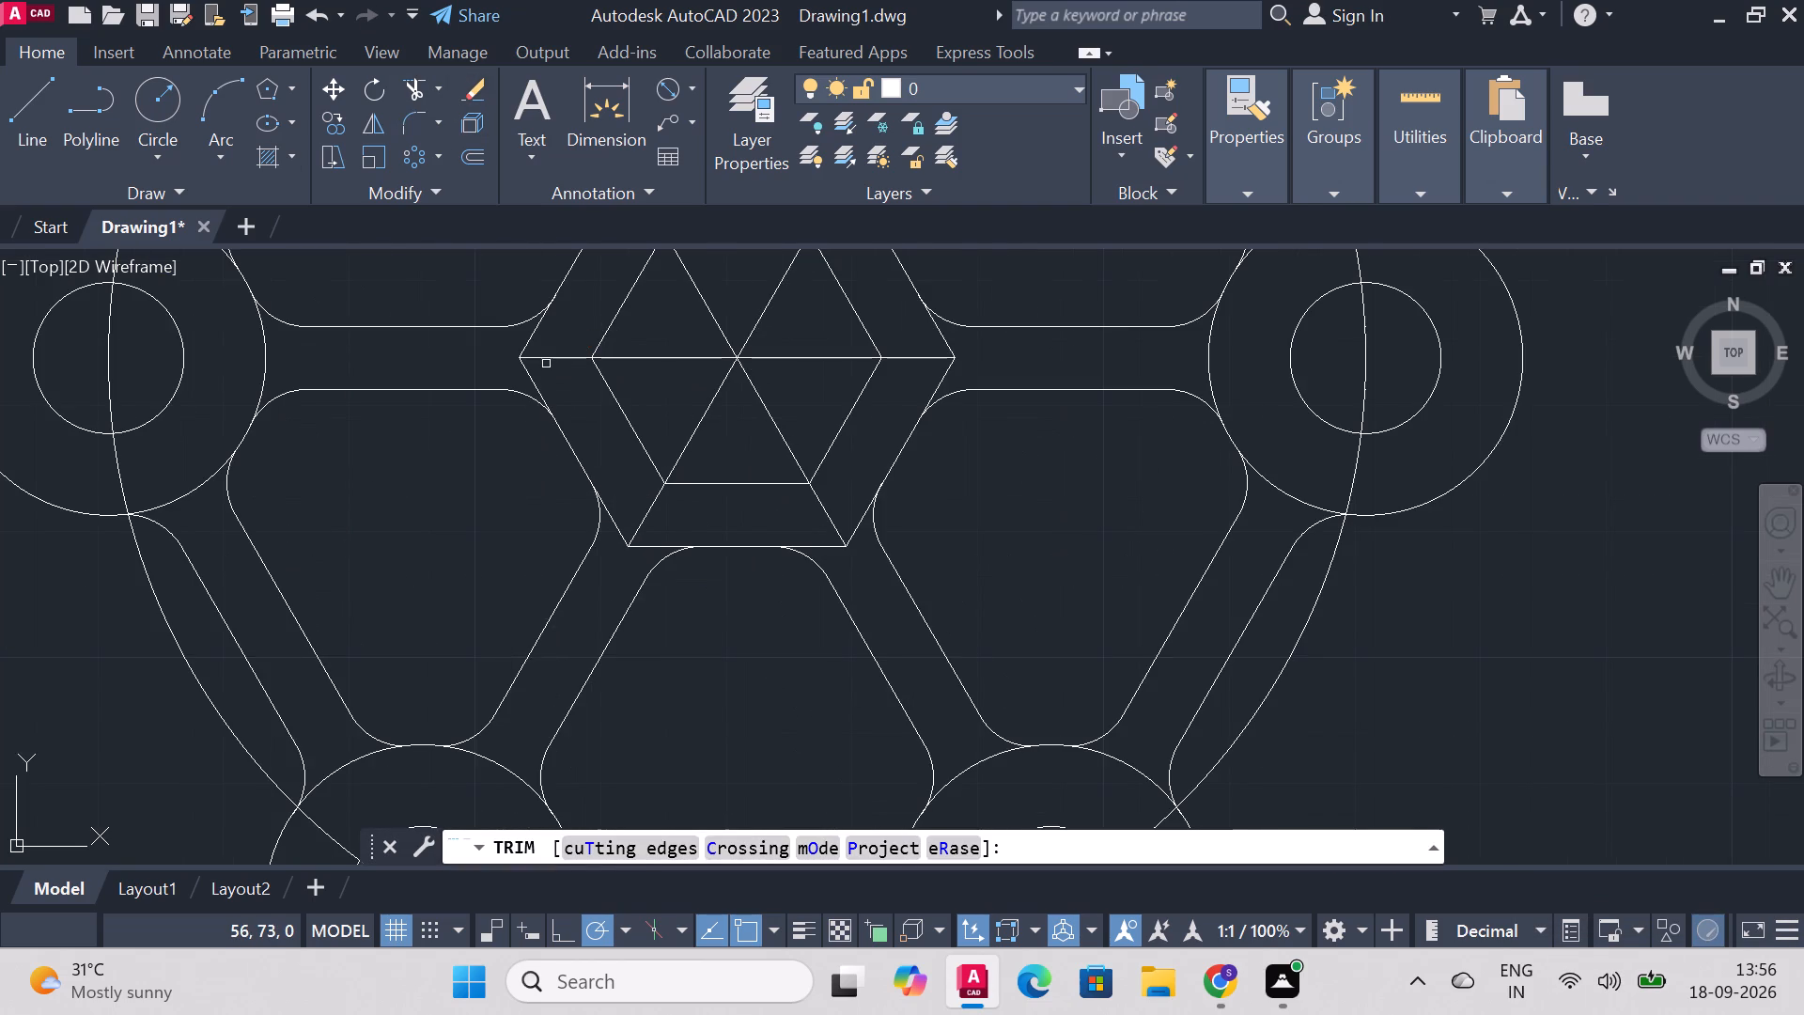
{"action": "left_click", "coordinate": [557, 356]}
{"action": "left_click", "coordinate": [529, 378]}
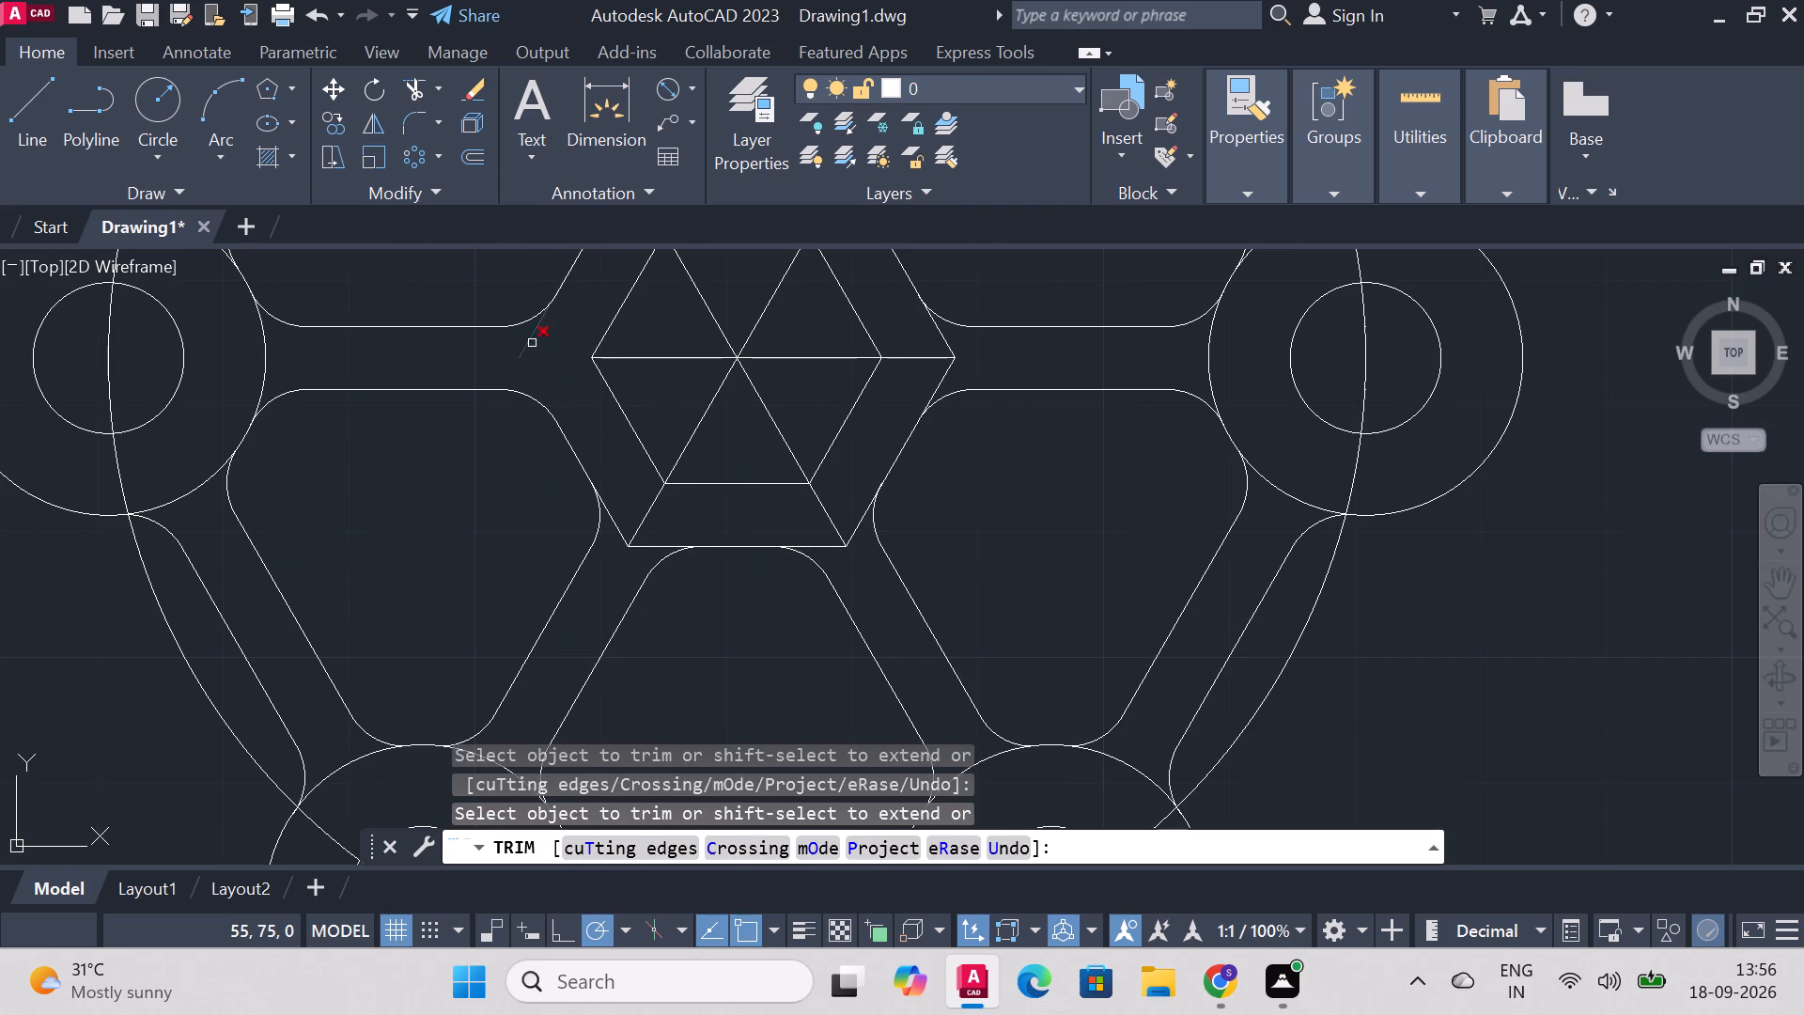
{"action": "left_click", "coordinate": [532, 343]}
{"action": "left_click", "coordinate": [611, 523]}
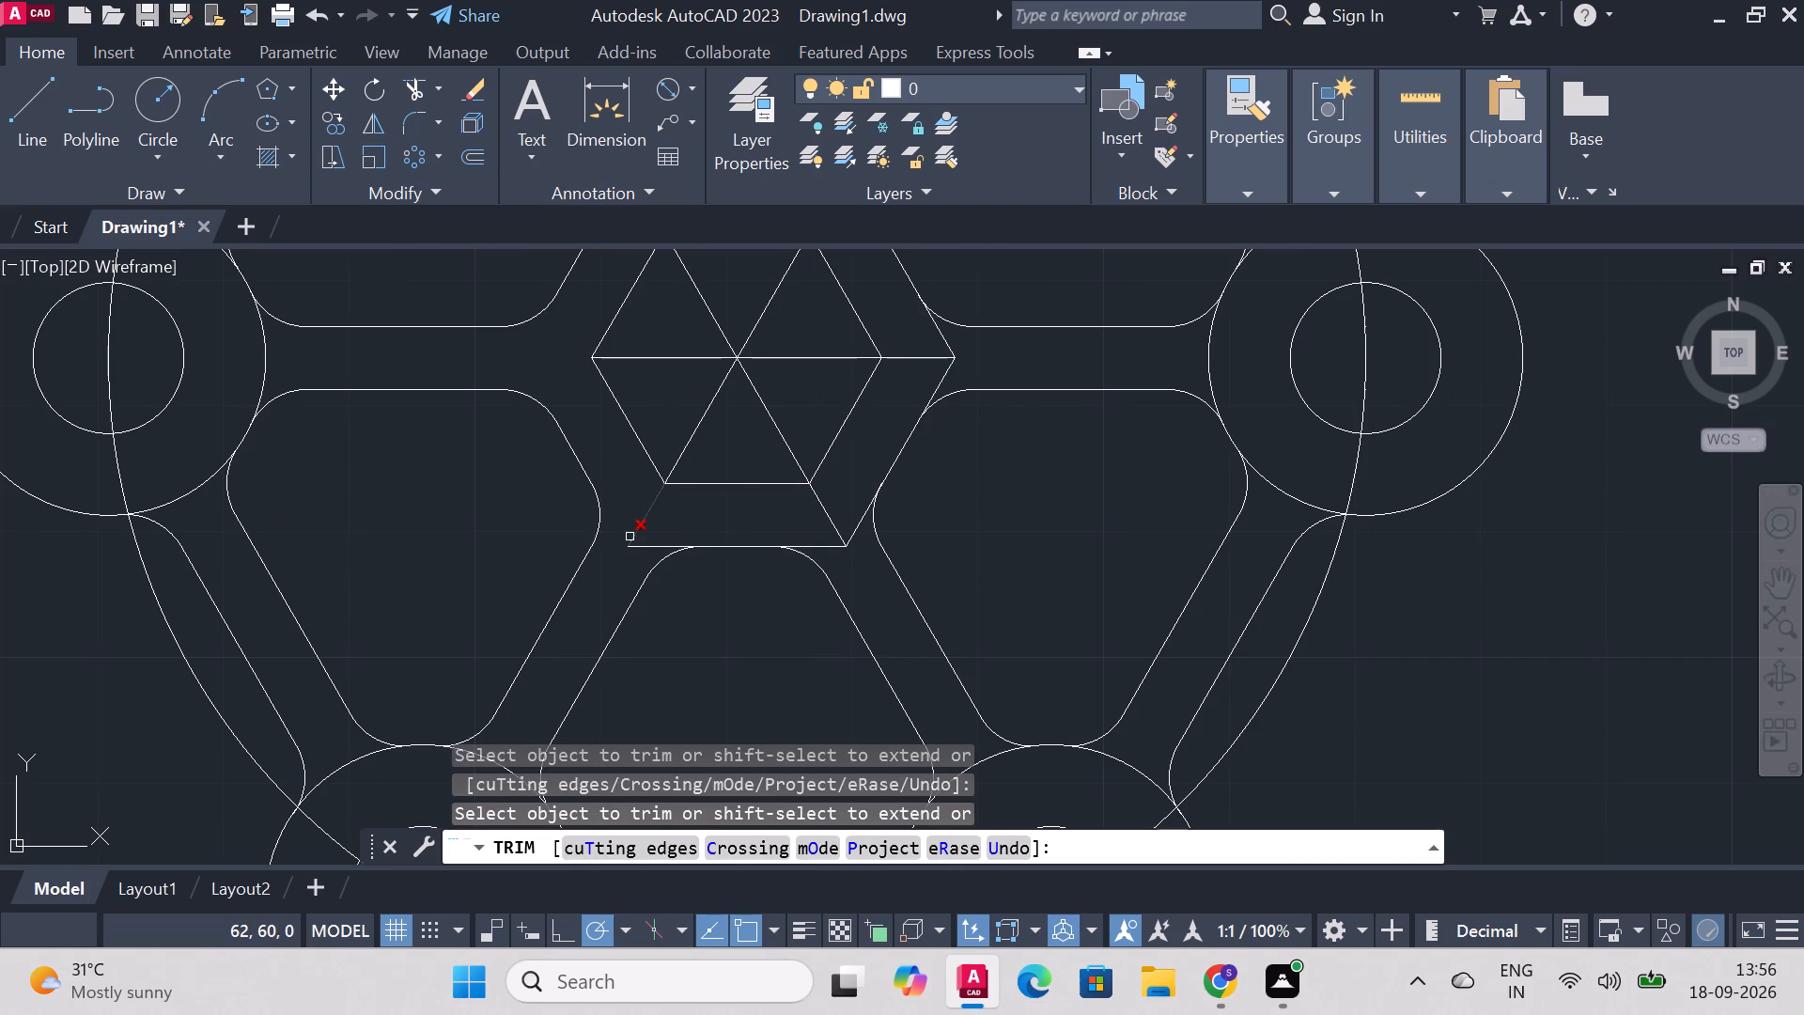
{"action": "left_click", "coordinate": [630, 537]}
{"action": "left_click", "coordinate": [640, 544]}
{"action": "left_click", "coordinate": [802, 547]}
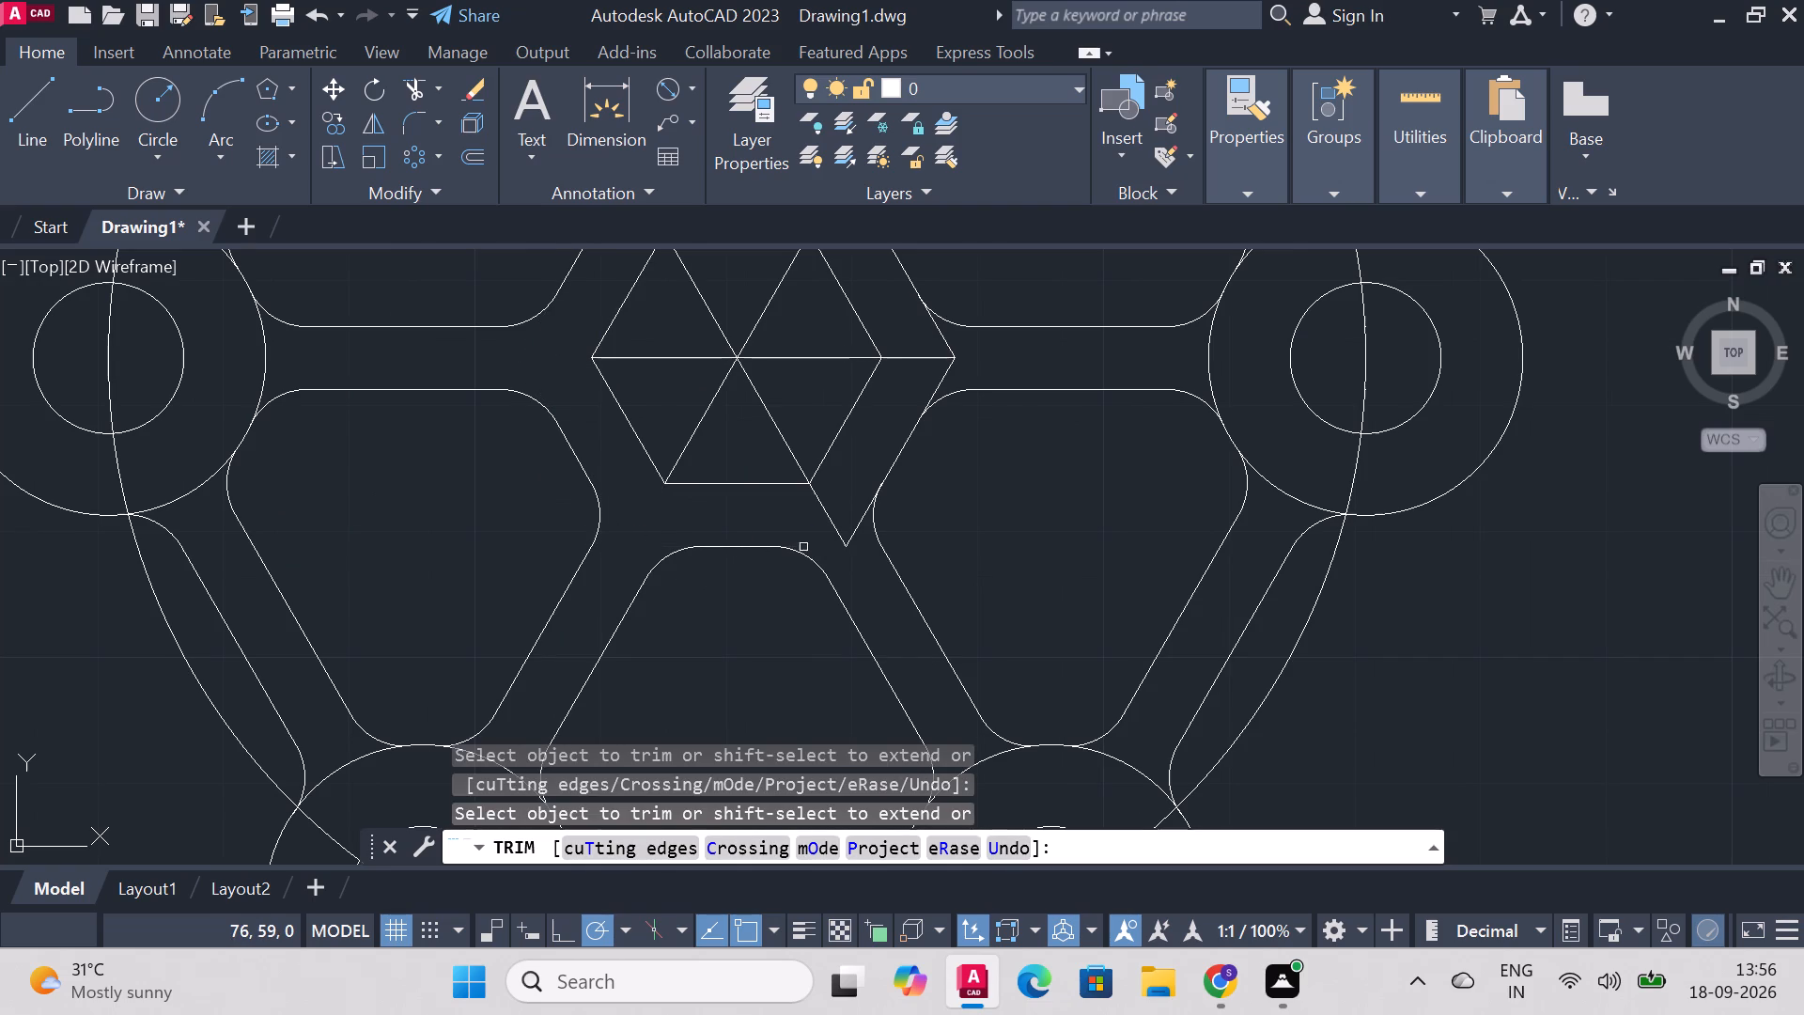
{"action": "left_click", "coordinate": [842, 530]}
{"action": "left_click", "coordinate": [851, 531]}
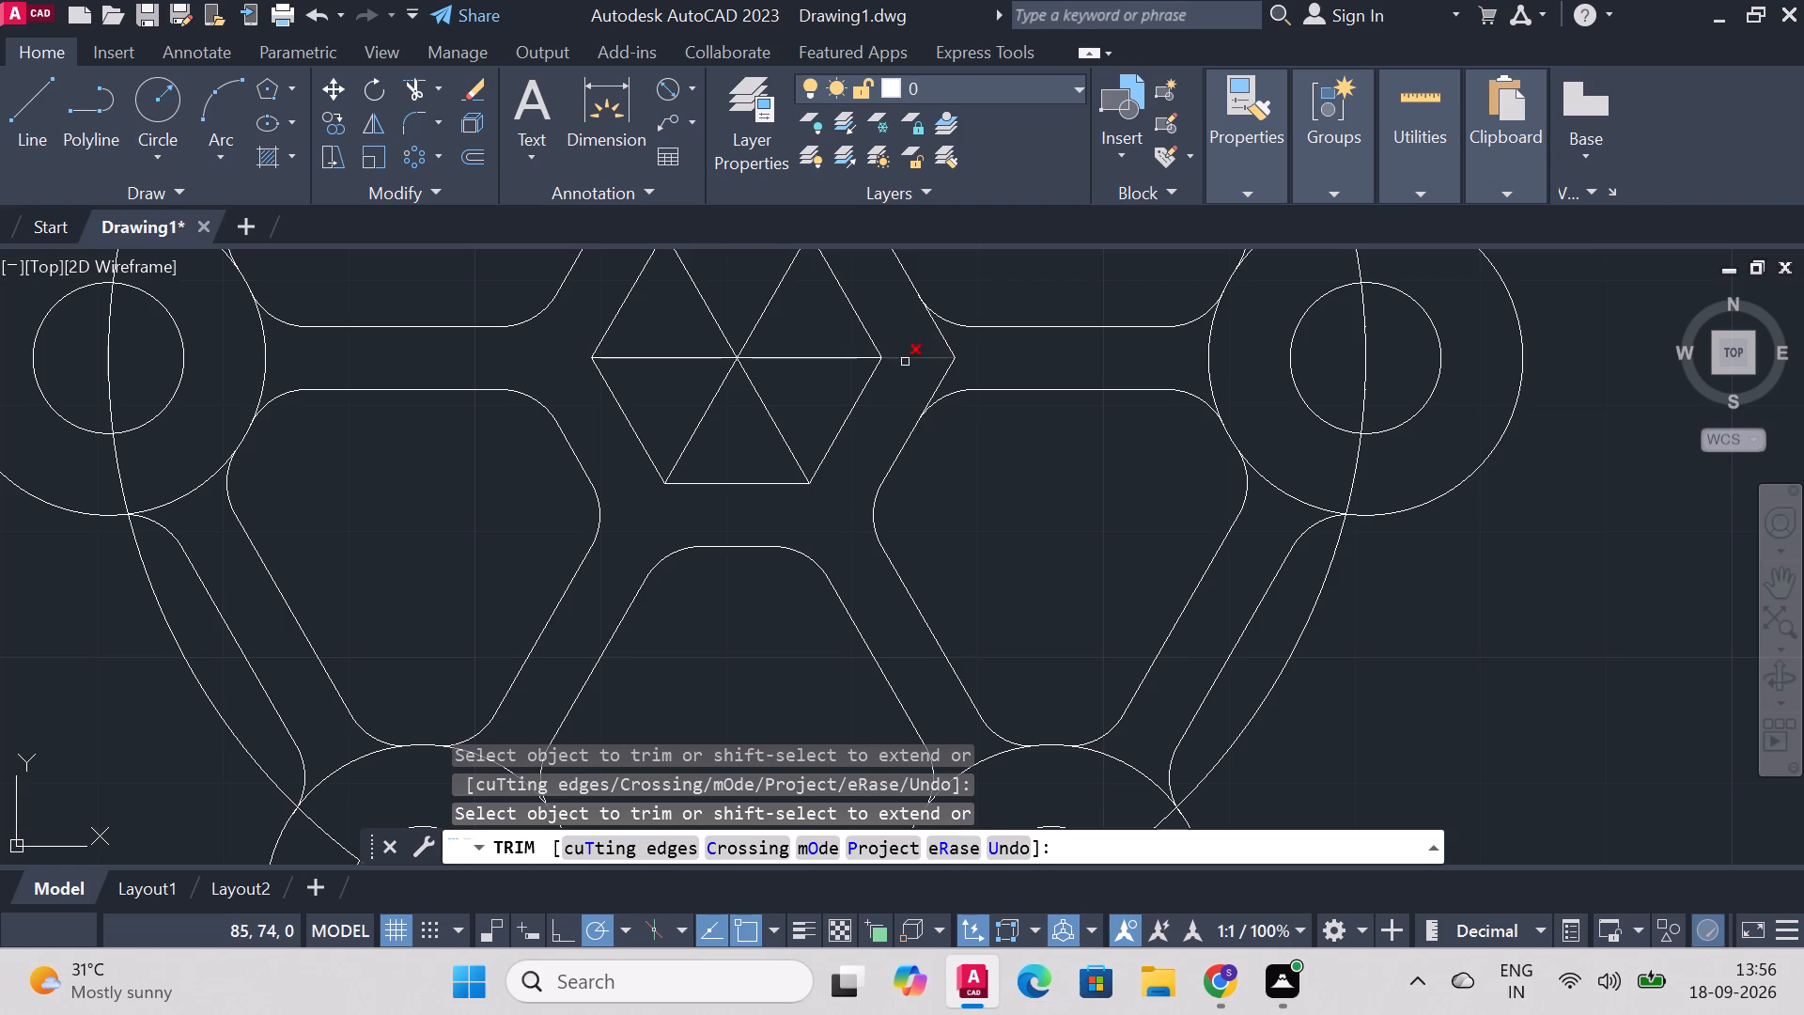
{"action": "left_click", "coordinate": [904, 363]}
{"action": "left_click", "coordinate": [914, 355]}
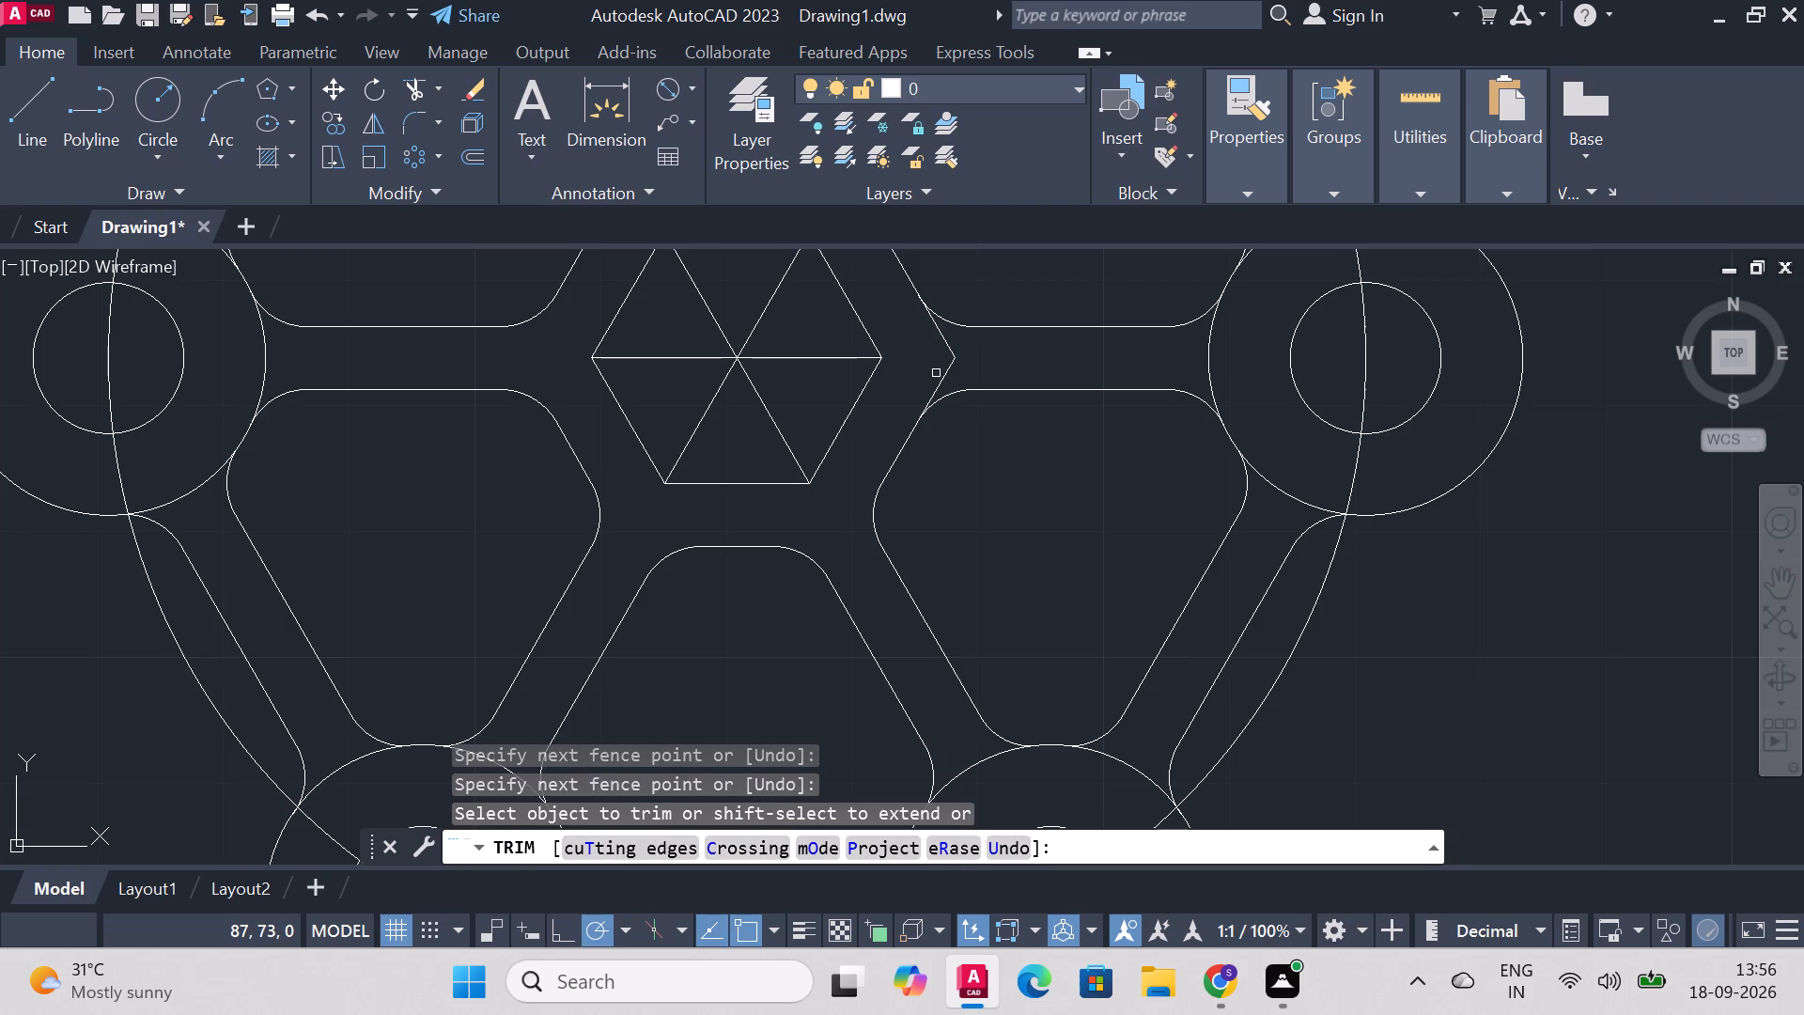
{"action": "left_click", "coordinate": [940, 380]}
{"action": "left_click", "coordinate": [950, 358]}
Trim the leftover outer hexagon edges and radial line ends outside the inner hexagon at its two upper vertices.
{"action": "scroll", "coordinate": [854, 409], "scroll_direction": "down", "scroll_amount": 3}
{"action": "scroll", "coordinate": [846, 326], "scroll_direction": "up", "scroll_amount": 2}
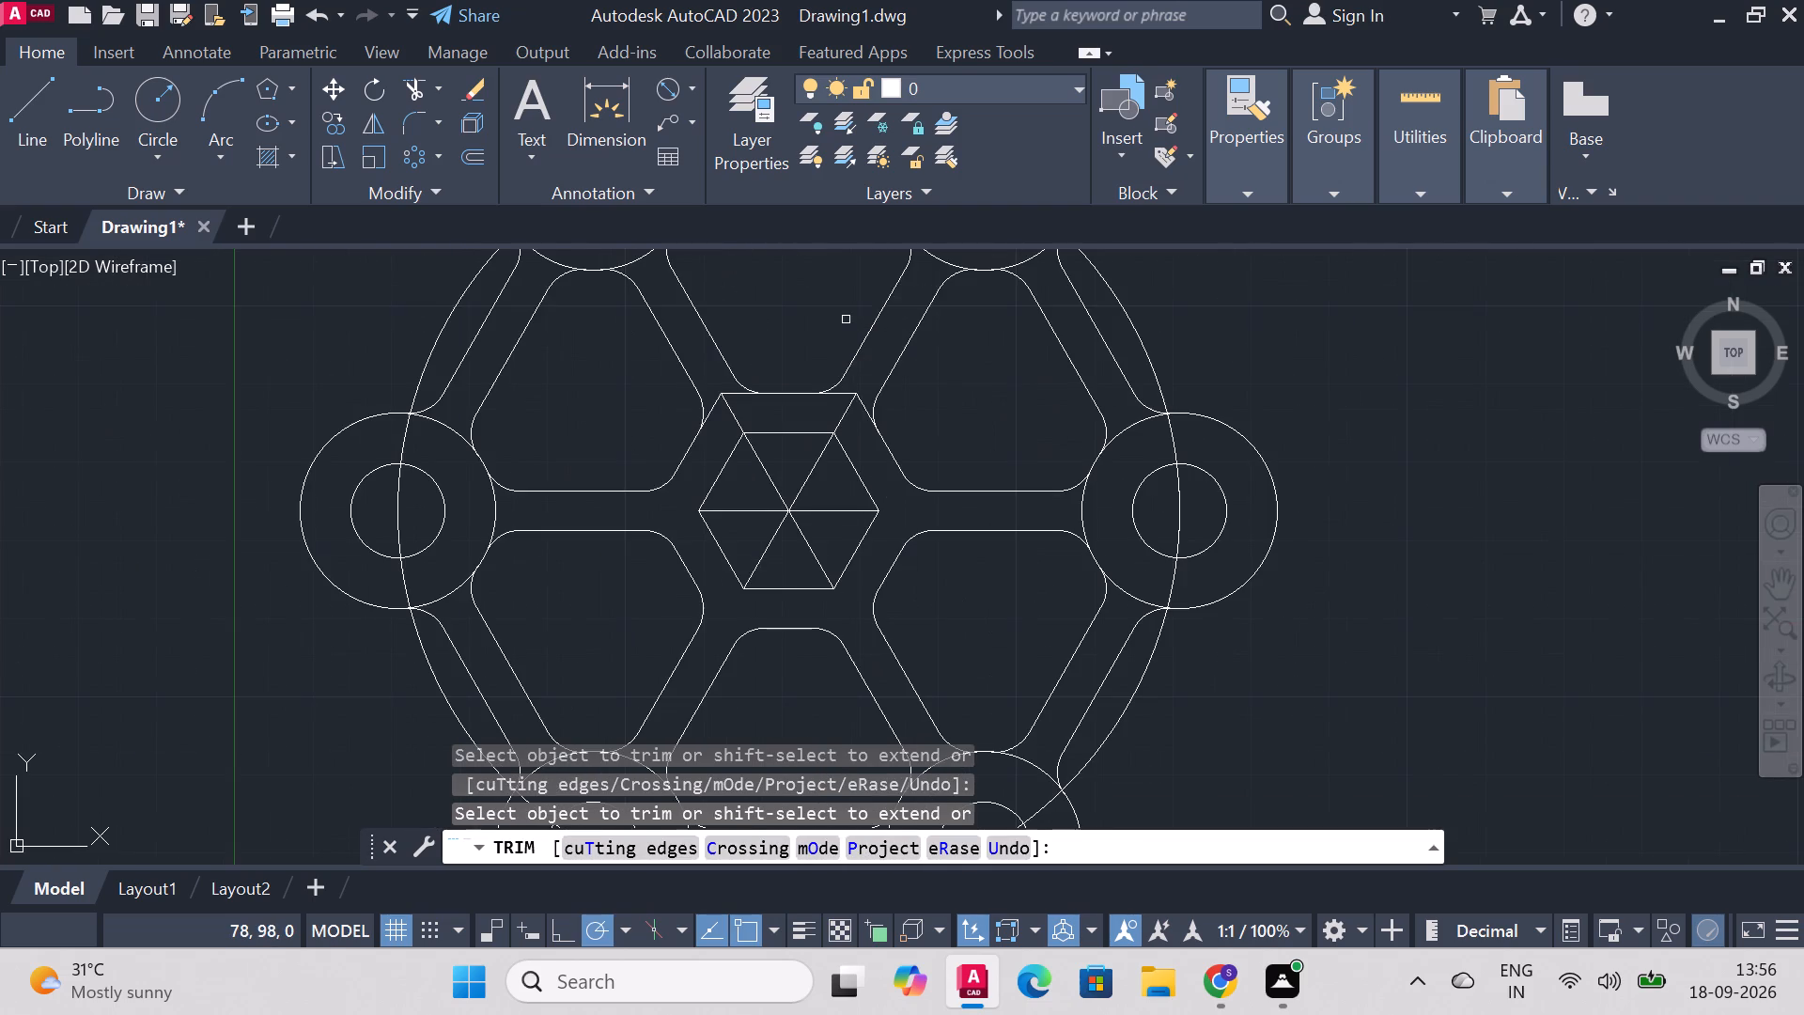
{"action": "left_click", "coordinate": [840, 418]}
{"action": "left_click", "coordinate": [850, 392]}
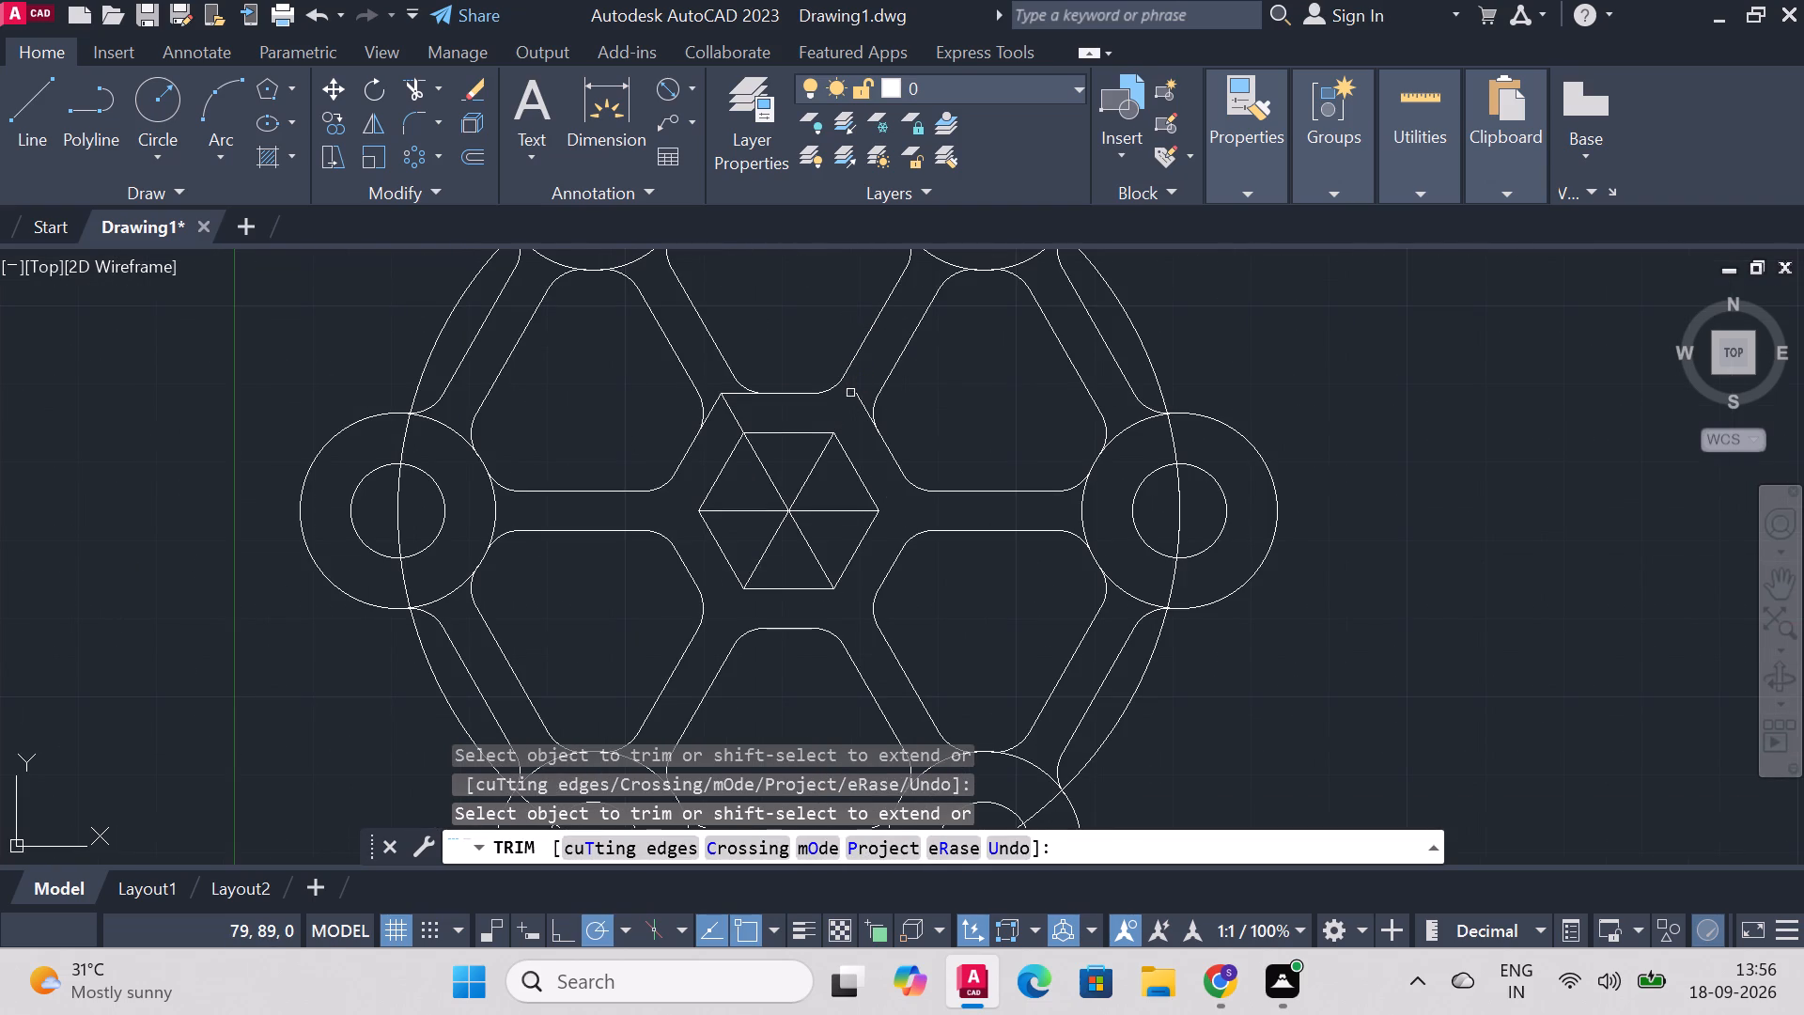
{"action": "left_click", "coordinate": [856, 398]}
{"action": "left_click", "coordinate": [743, 394]}
{"action": "left_click", "coordinate": [722, 398]}
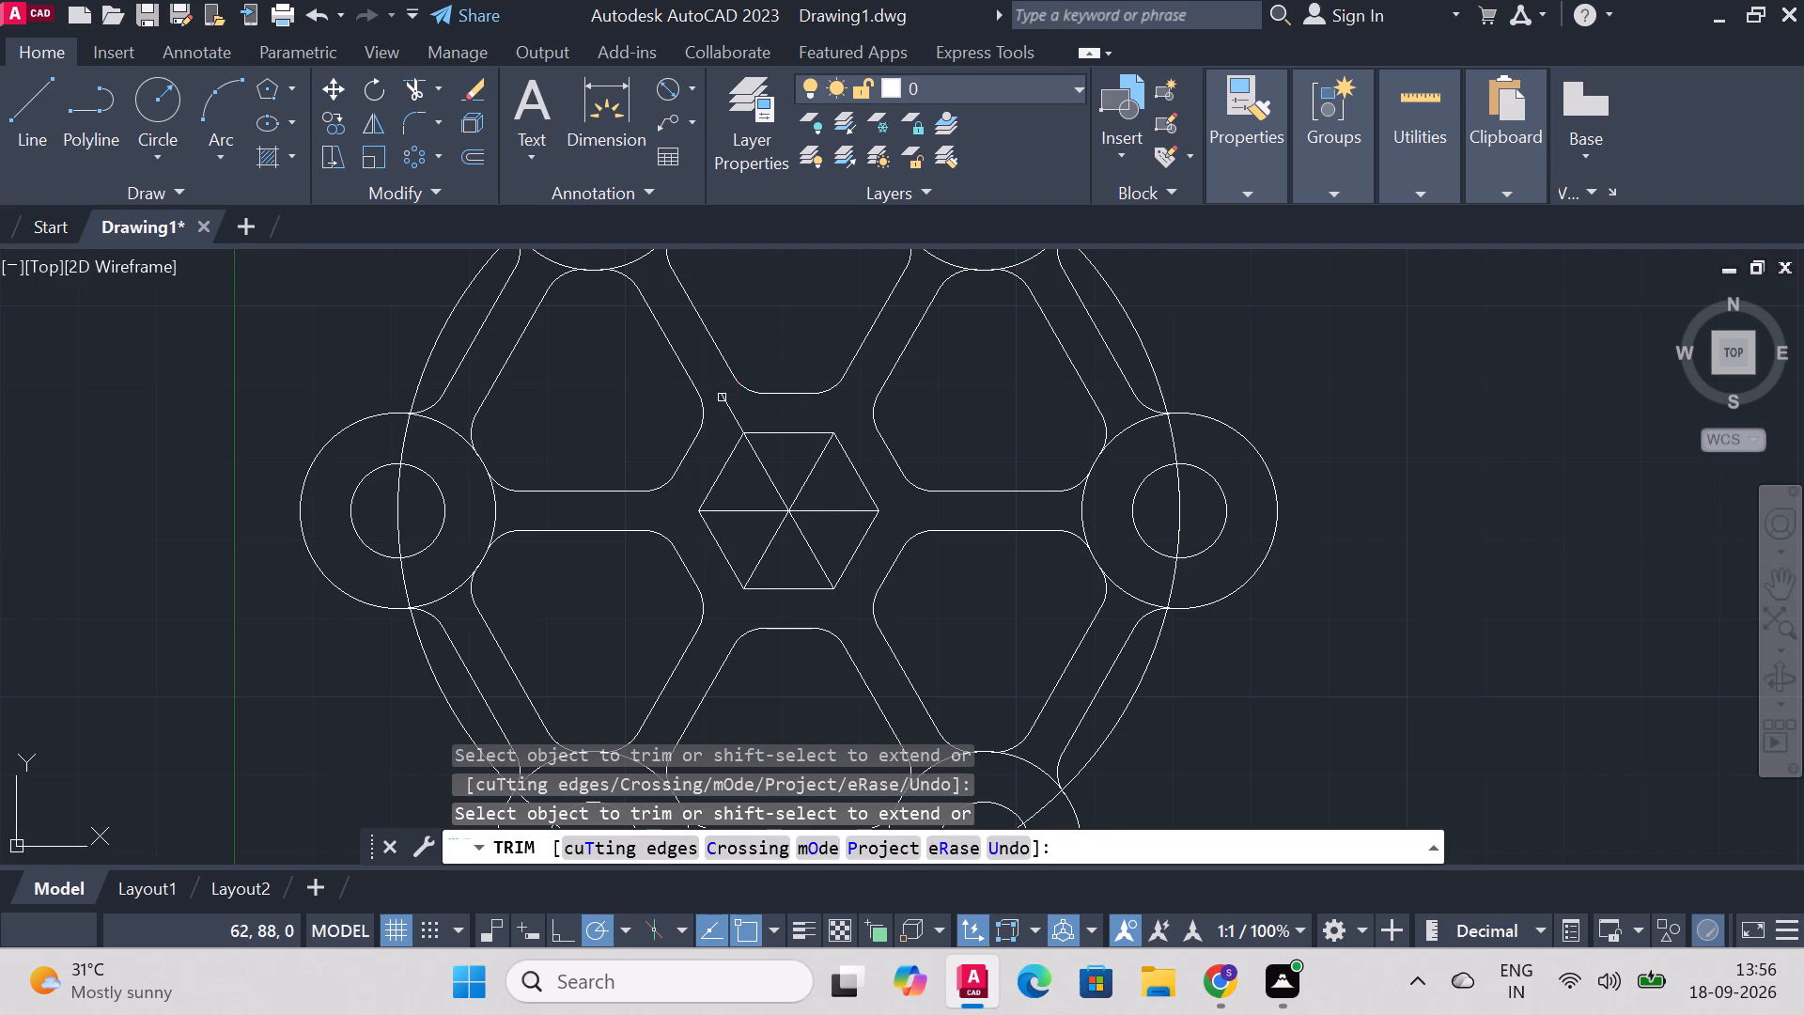
{"action": "left_click", "coordinate": [723, 416]}
{"action": "left_click", "coordinate": [739, 411]}
{"action": "scroll", "coordinate": [964, 494], "scroll_direction": "down", "scroll_amount": 2}
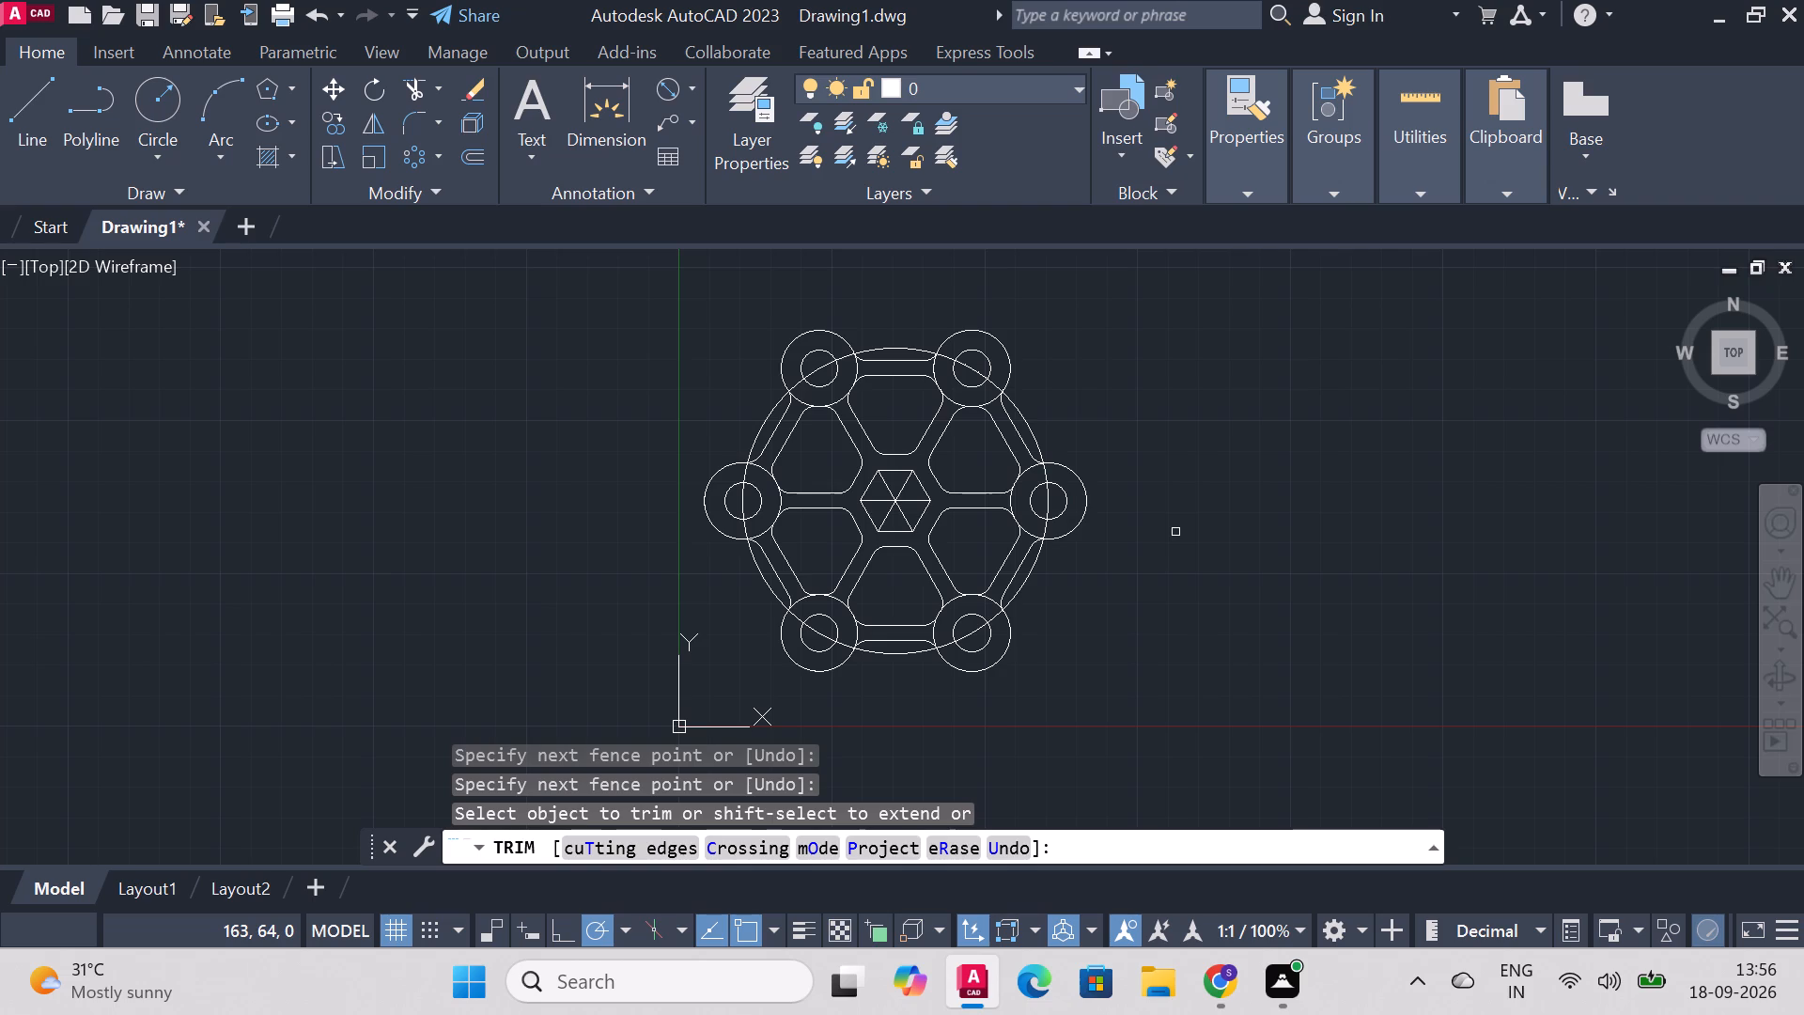
Dimension the widths of the web between the two upper bosses and of the right spoke.
{"action": "left_click", "coordinate": [632, 109]}
{"action": "scroll", "coordinate": [843, 388], "scroll_direction": "up", "scroll_amount": 2}
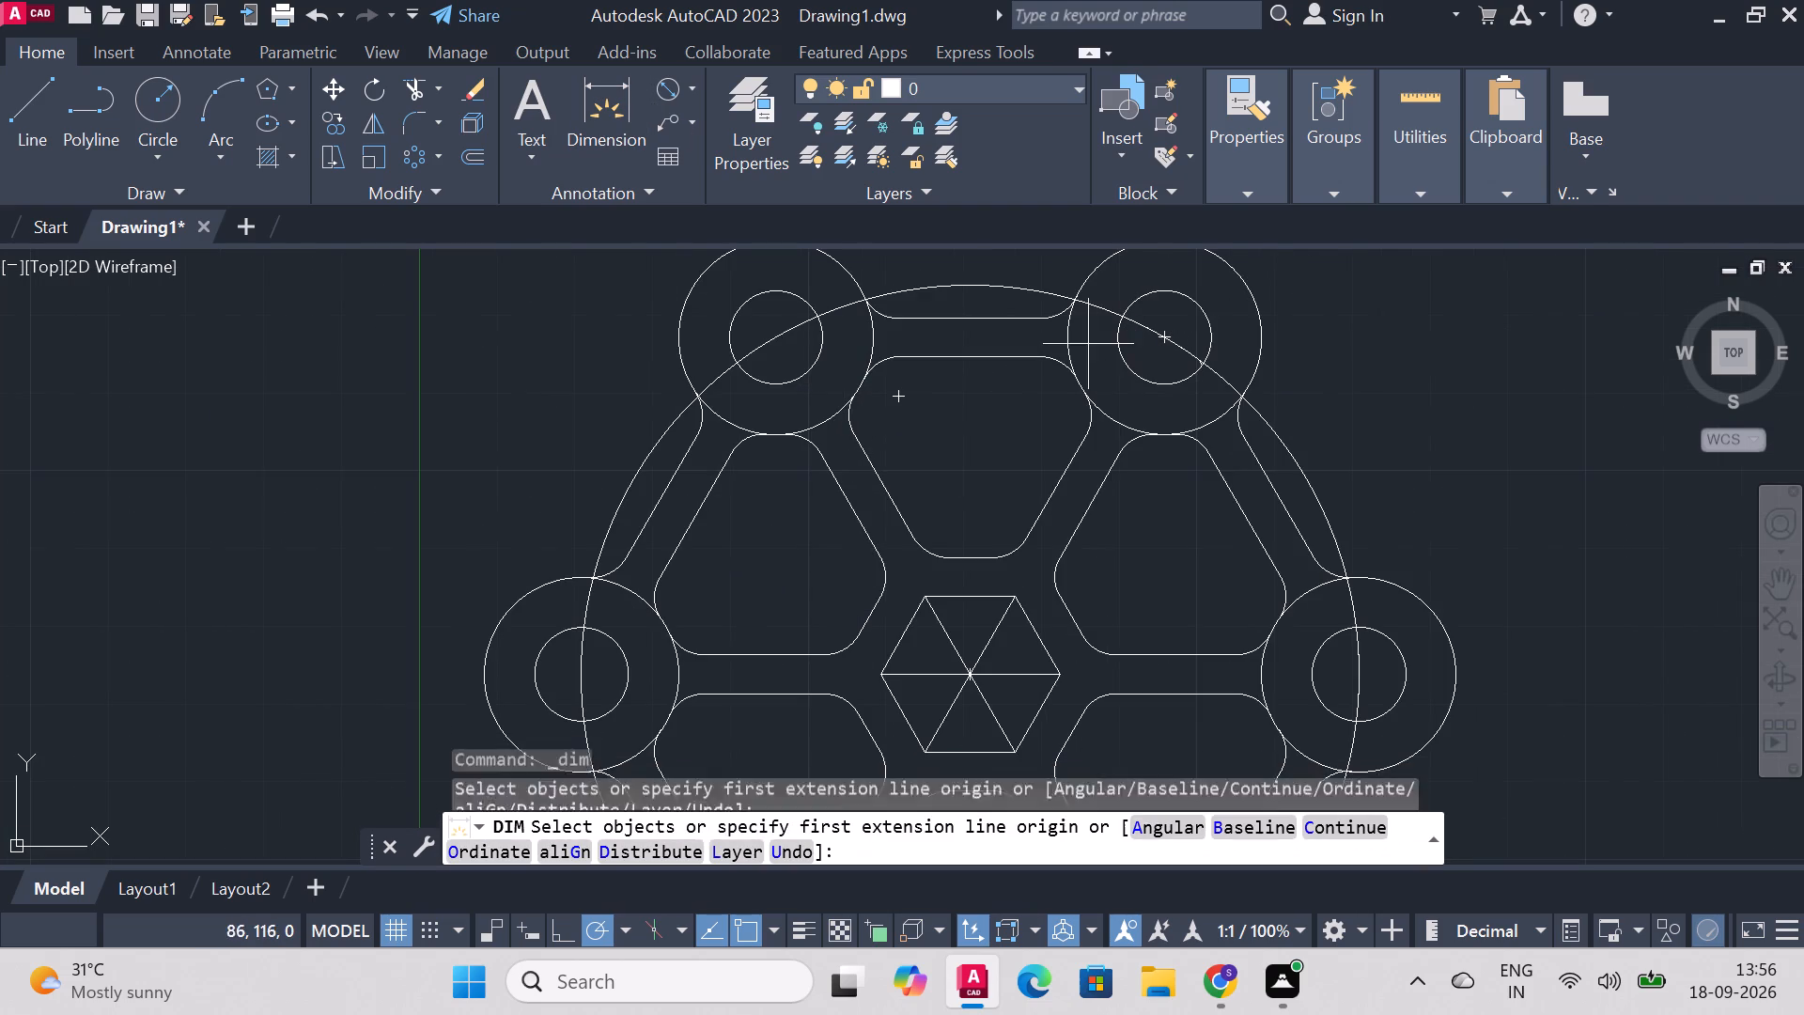
{"action": "left_click", "coordinate": [1044, 359]}
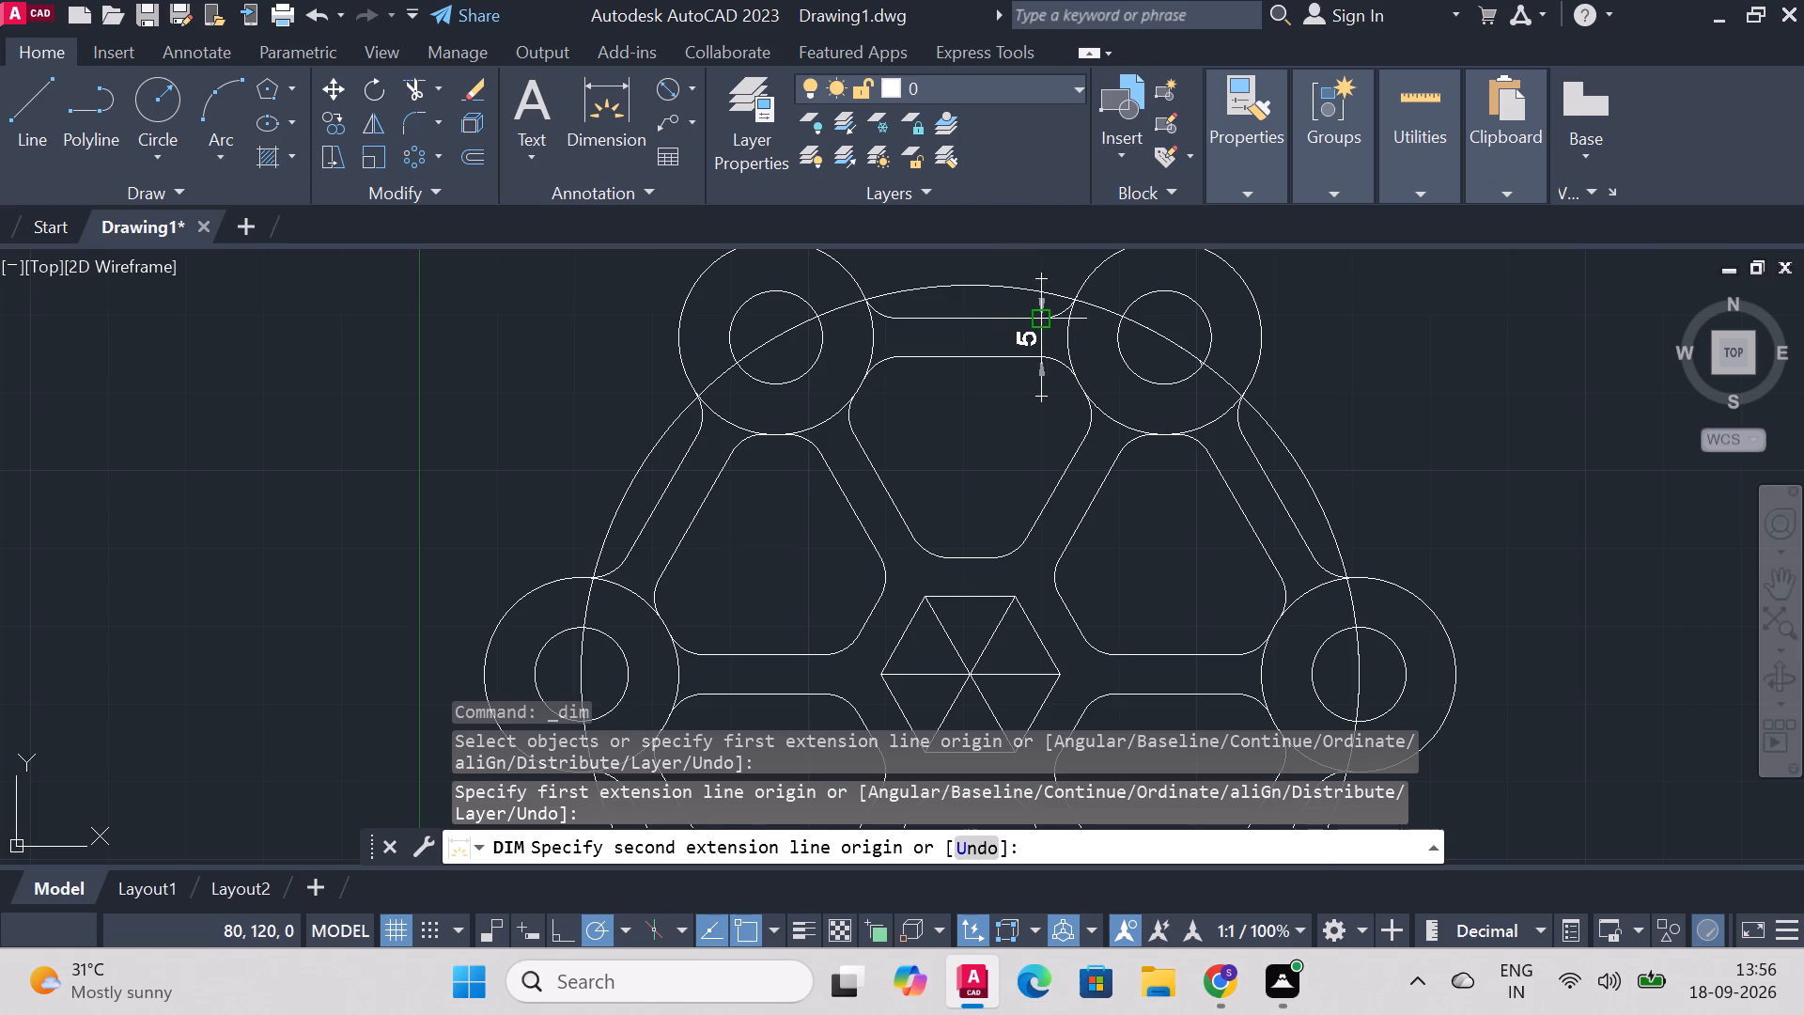
{"action": "left_click", "coordinate": [1044, 317]}
{"action": "left_click", "coordinate": [983, 317]}
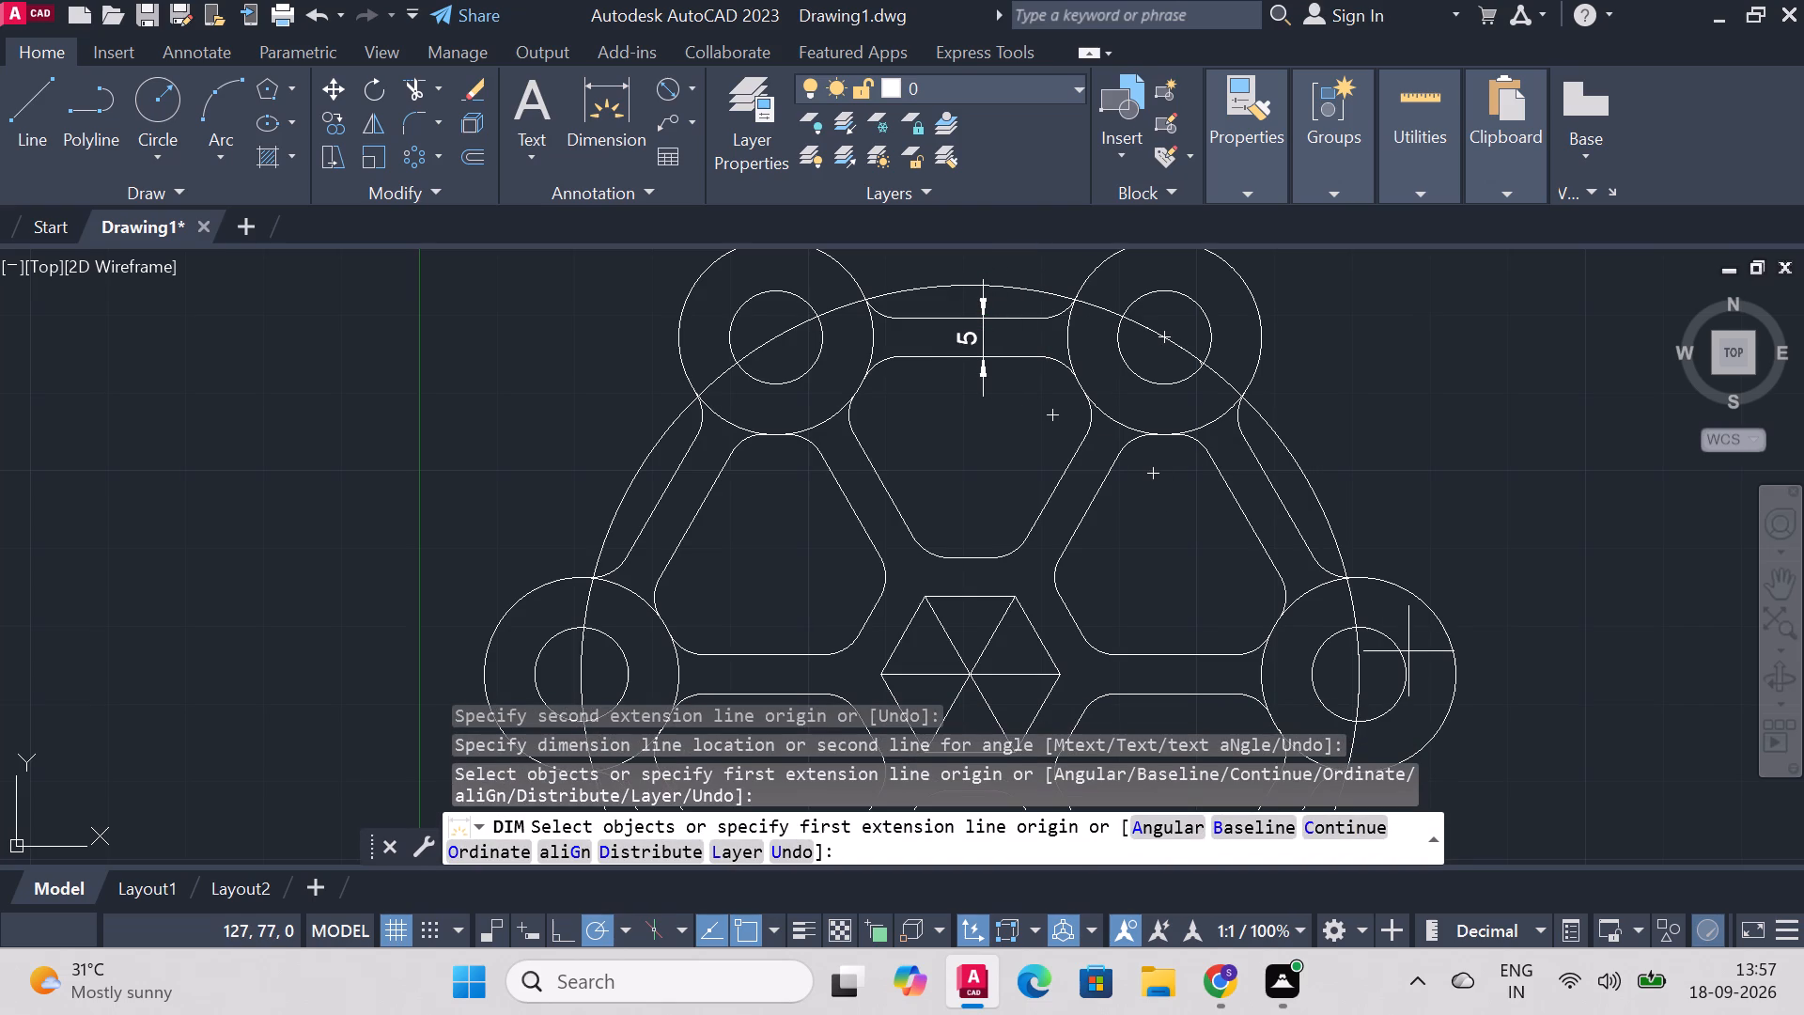
{"action": "left_click", "coordinate": [1110, 651]}
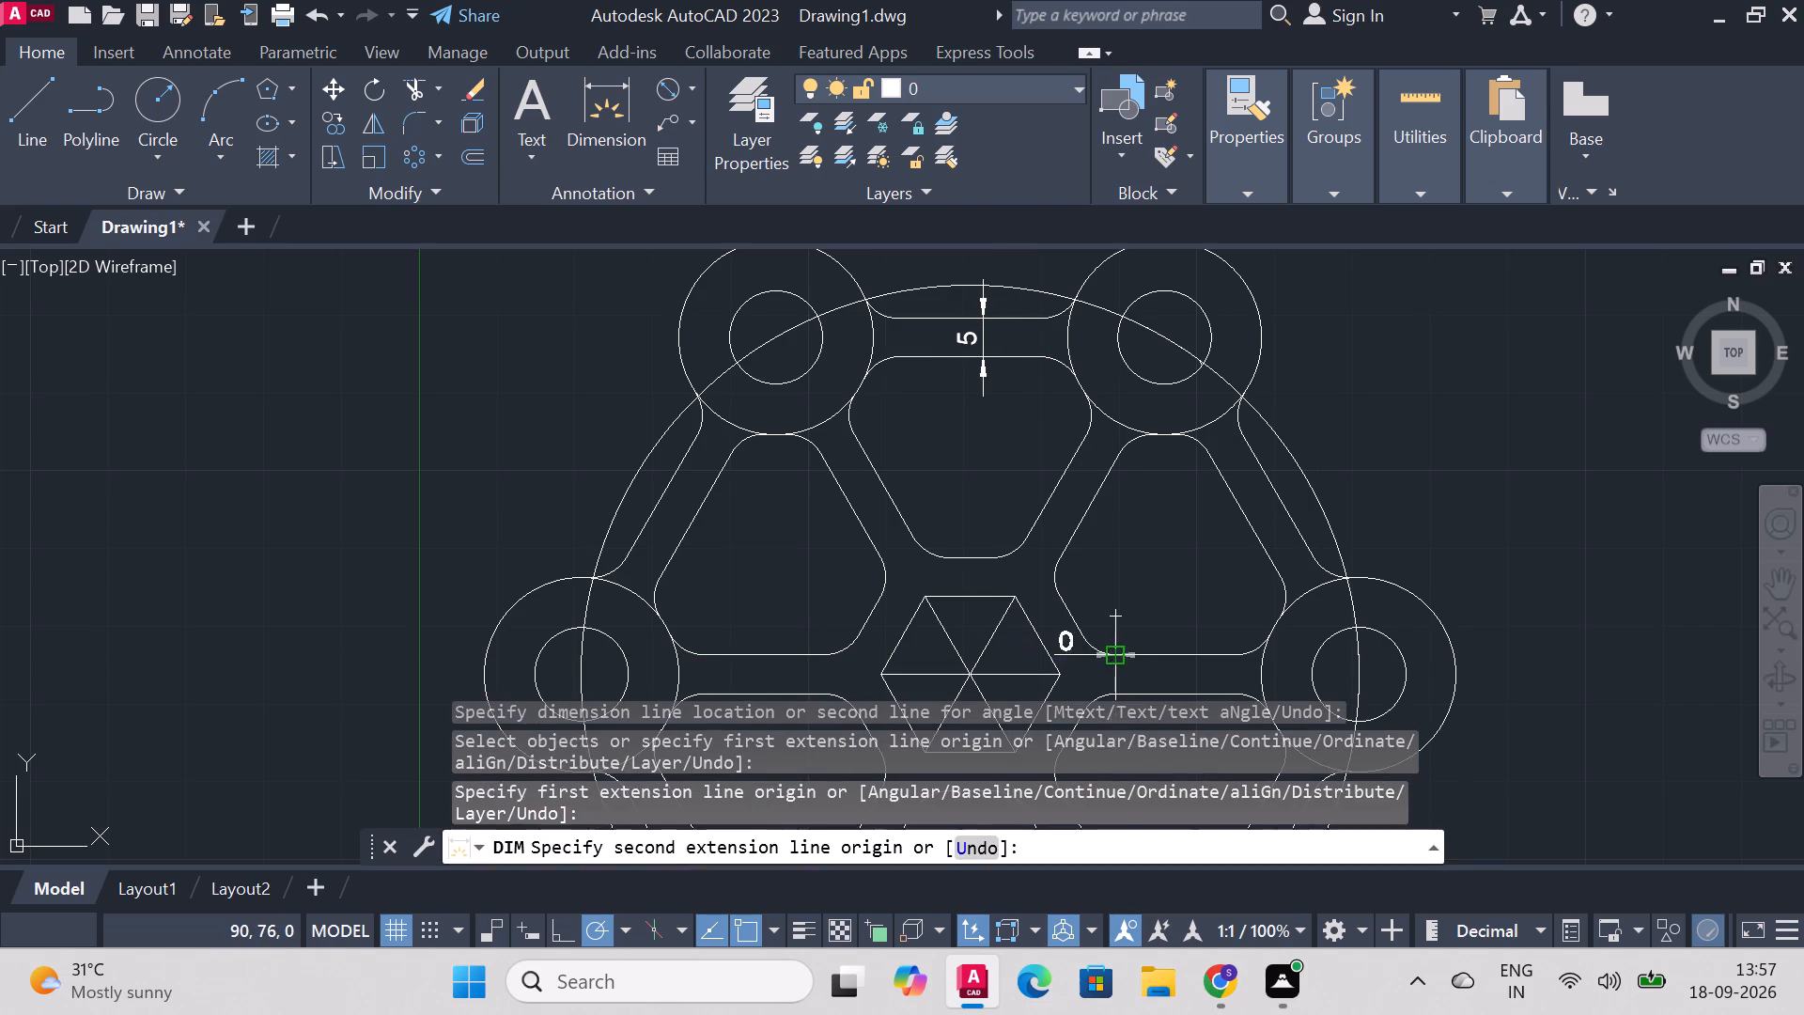
{"action": "left_click", "coordinate": [1109, 698]}
{"action": "left_click", "coordinate": [1170, 694]}
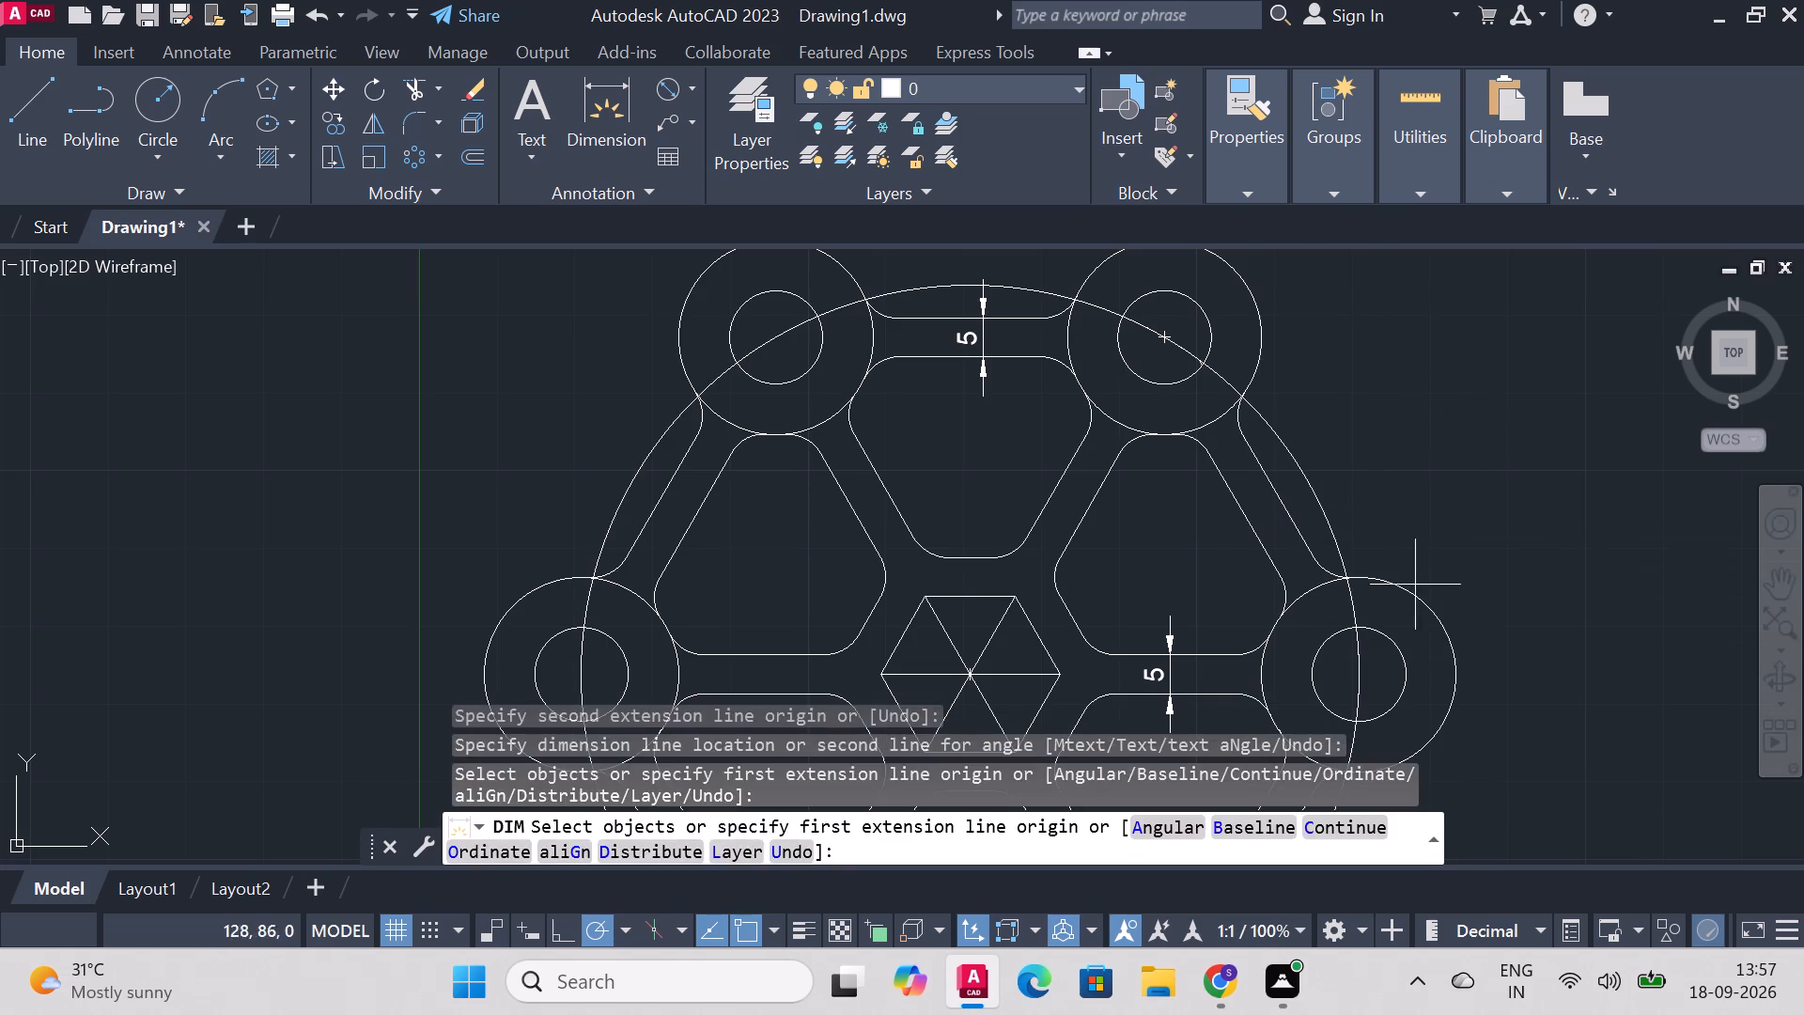
Dimension the diameters of the right boss's outer circle and its hole.
{"action": "left_click", "coordinate": [1452, 645]}
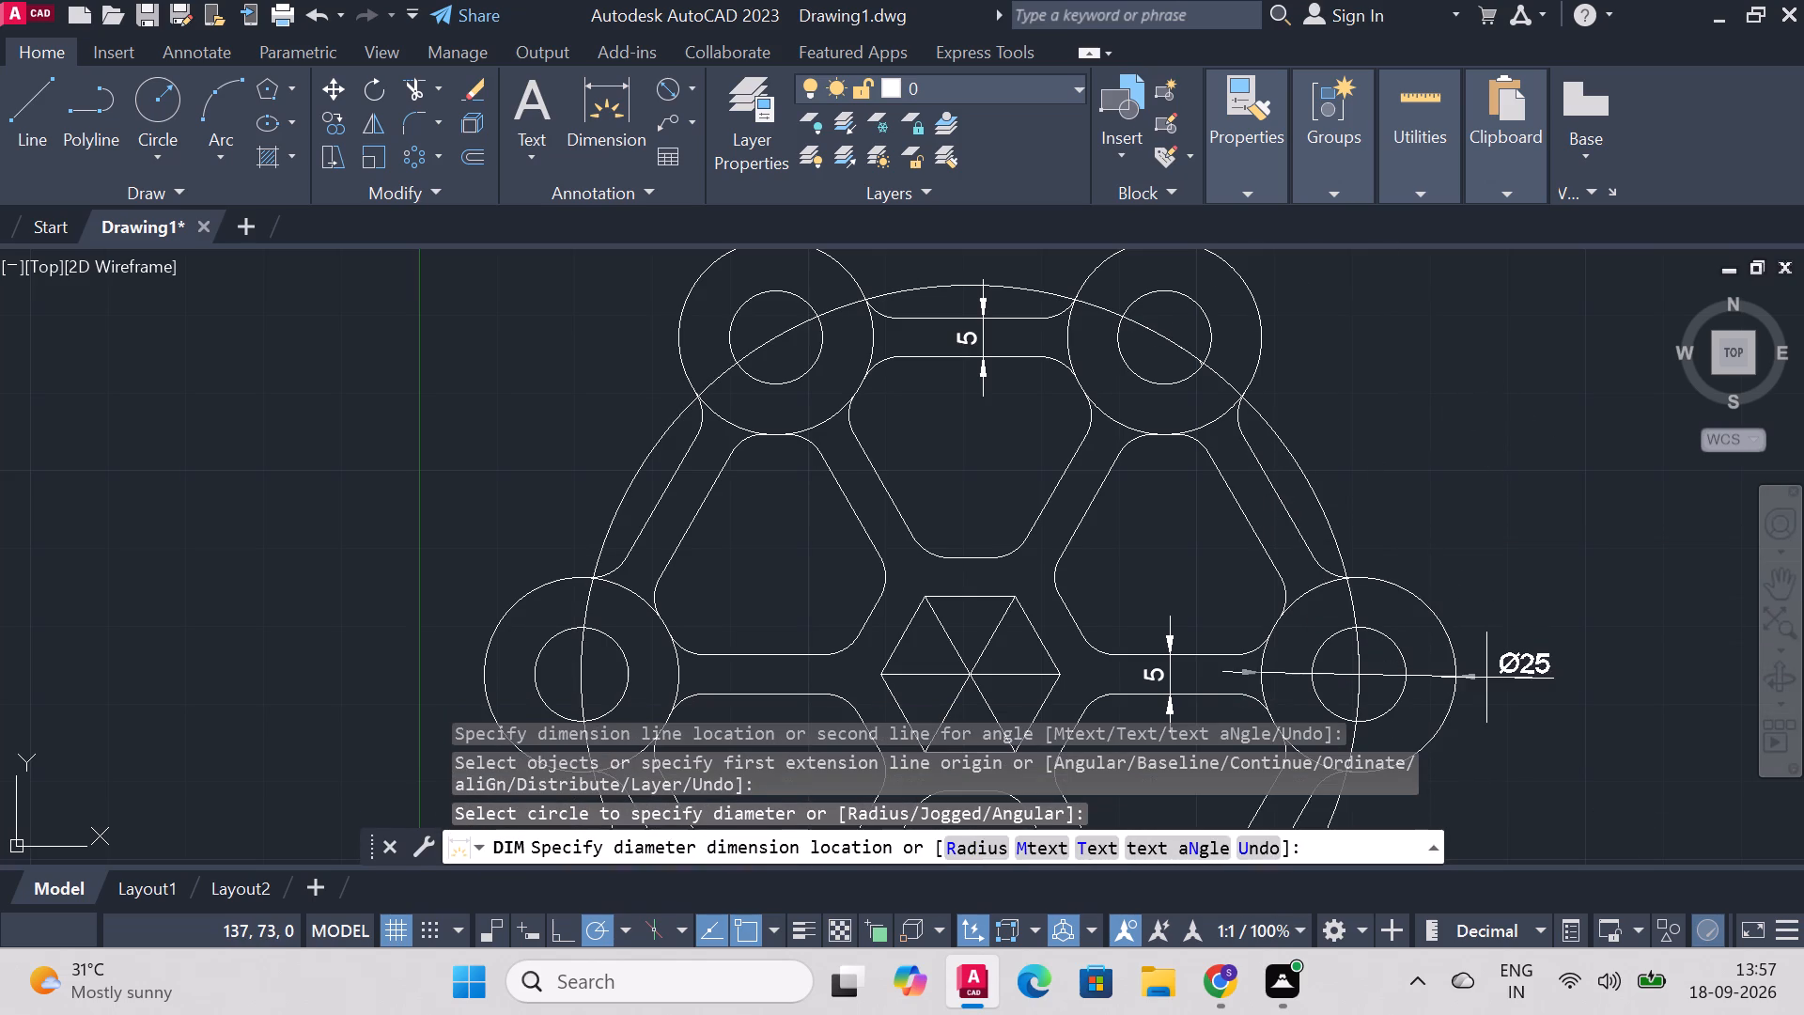
{"action": "left_click", "coordinate": [1488, 670]}
{"action": "left_click", "coordinate": [1390, 646]}
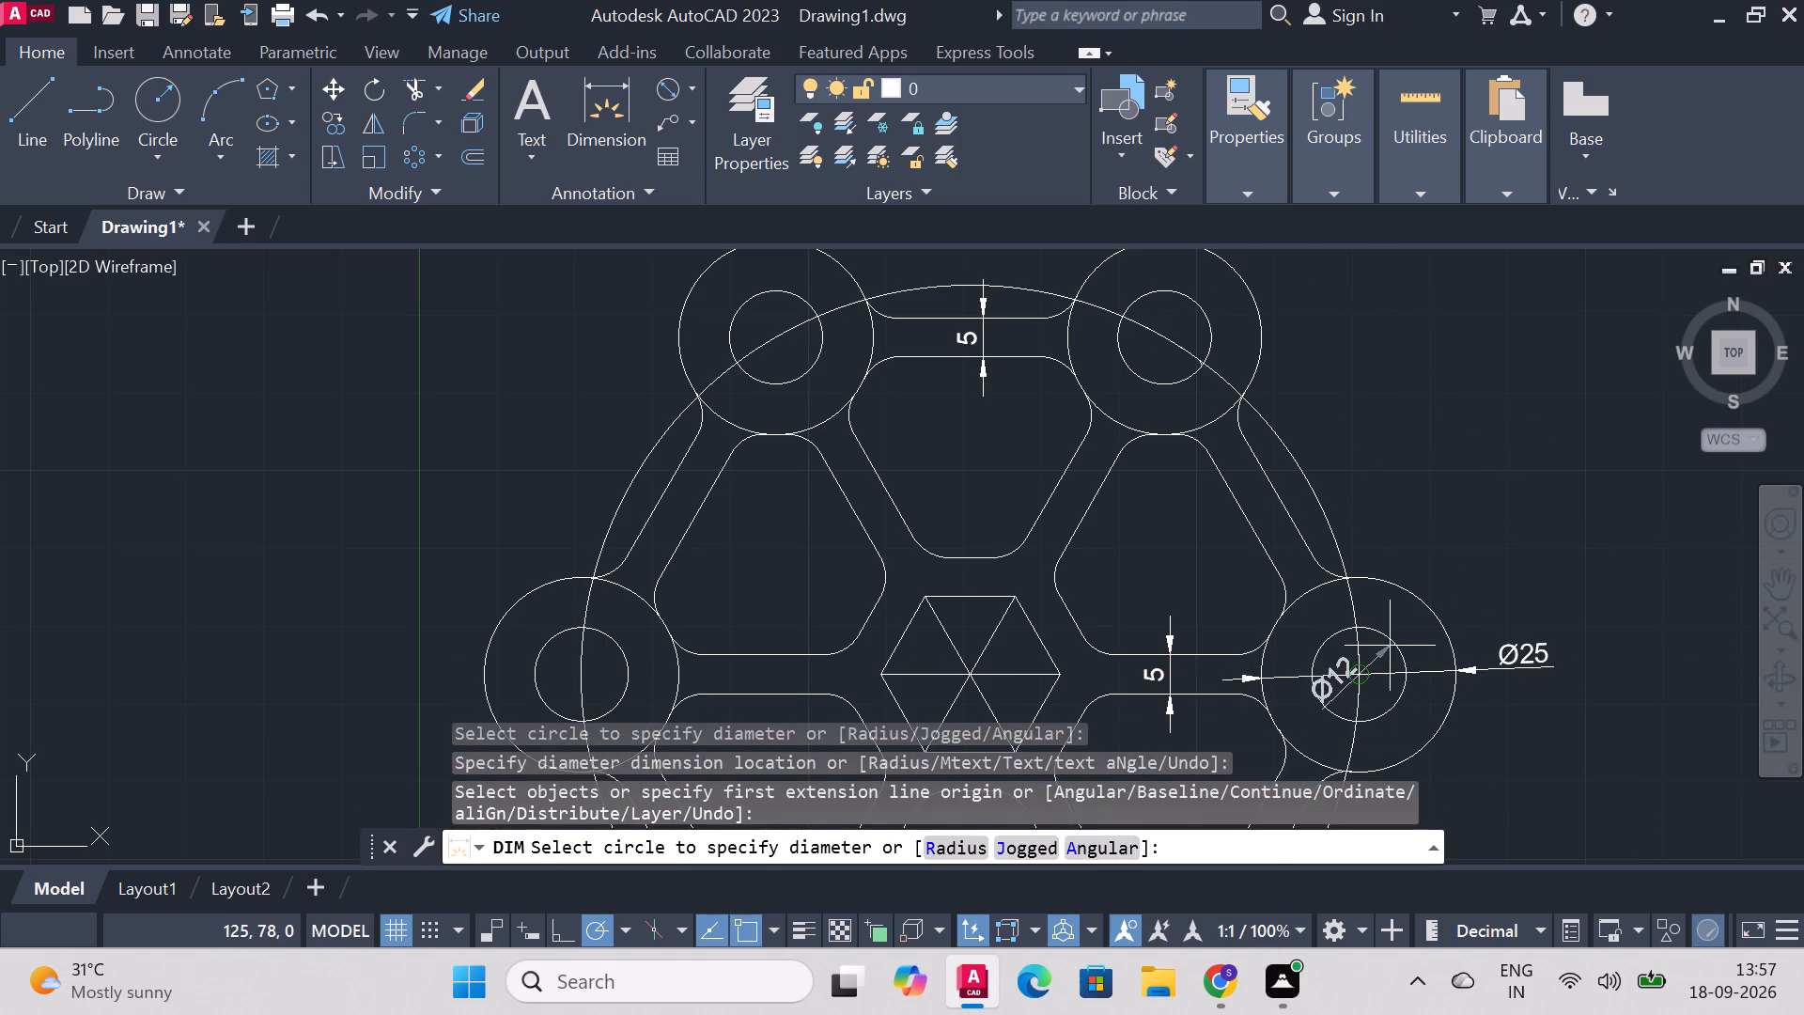
{"action": "left_click", "coordinate": [1498, 591]}
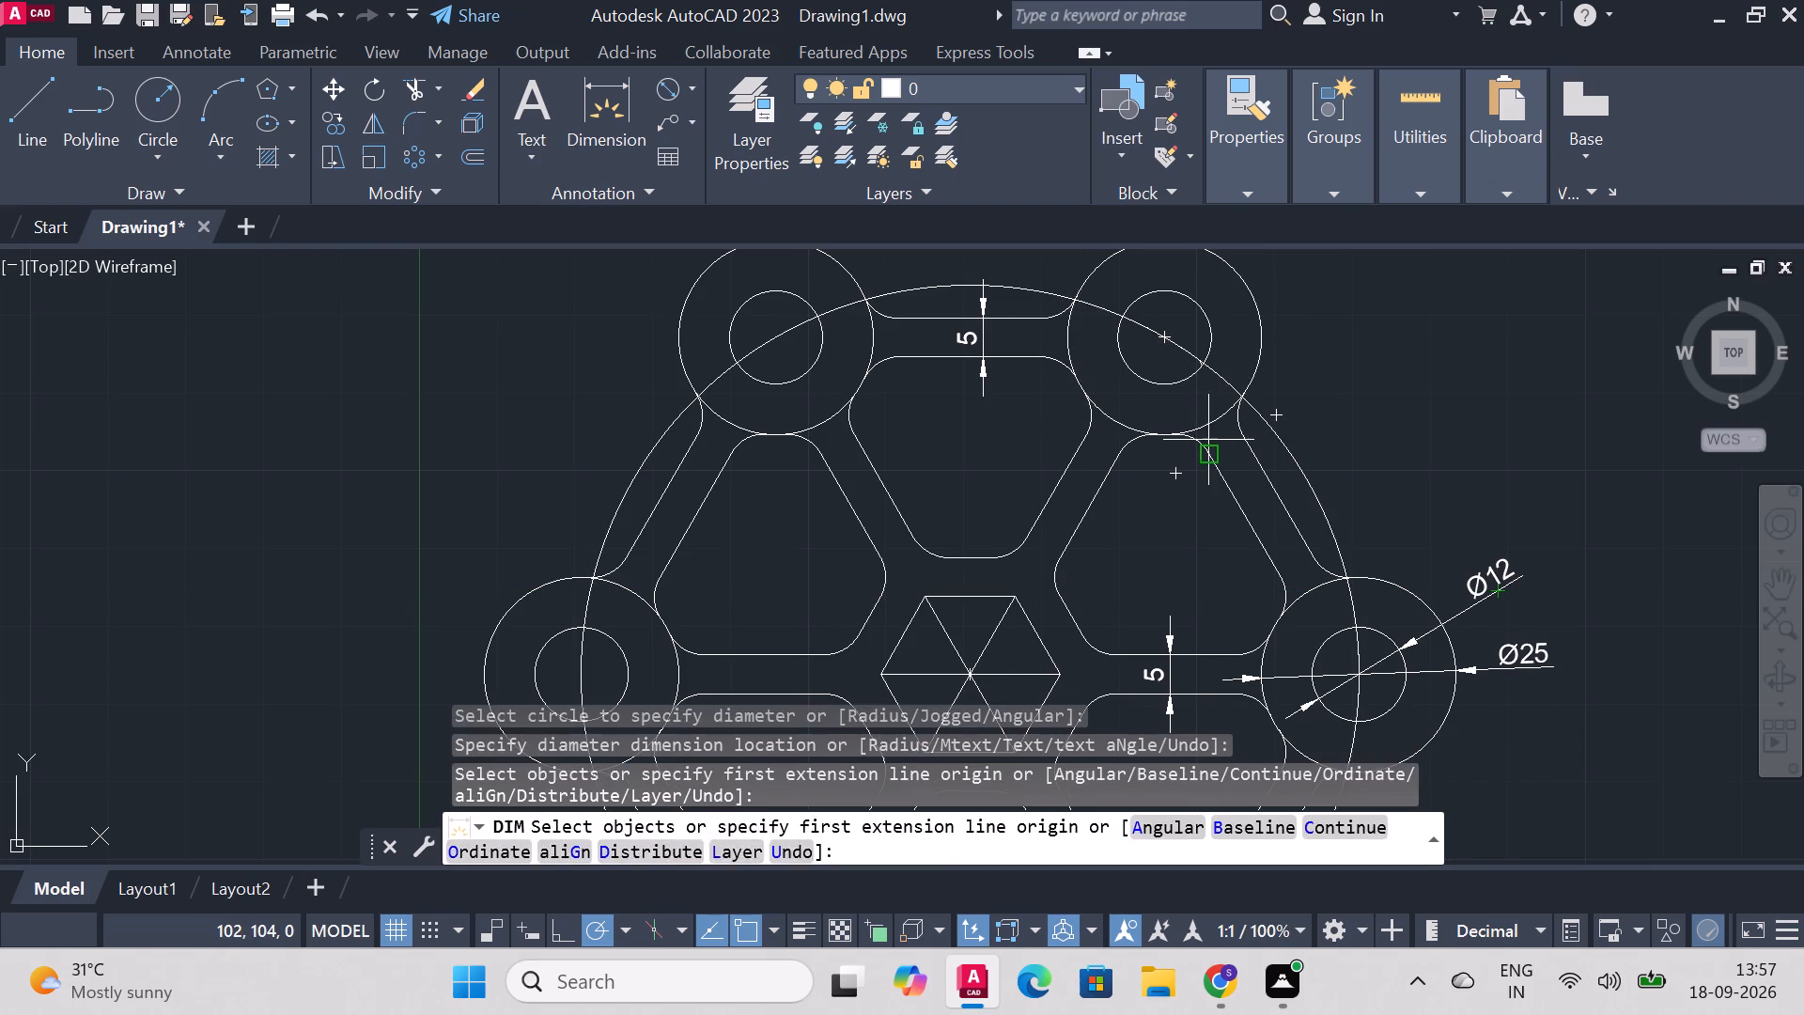
Dimension the radius of the fillet arc at the top of the upper-right pocket.
{"action": "scroll", "coordinate": [1226, 425], "scroll_direction": "up", "scroll_amount": 1}
{"action": "double_click", "coordinate": [1181, 446]}
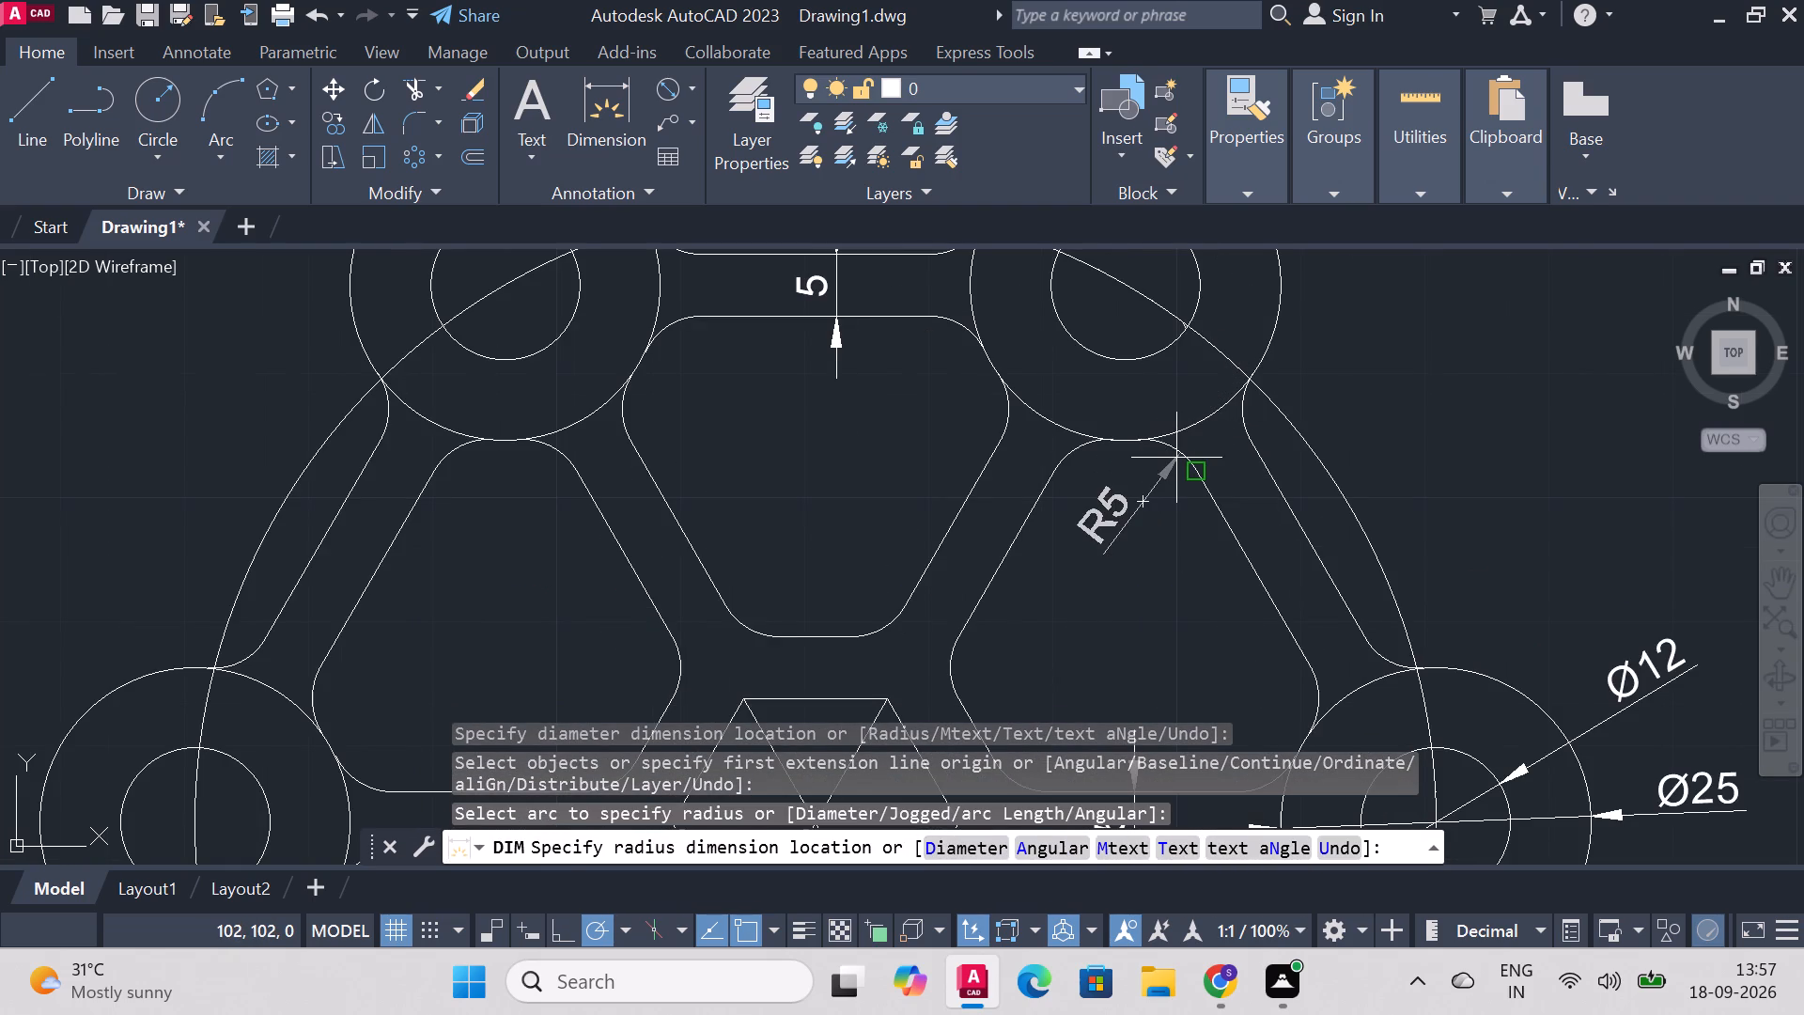
{"action": "left_click", "coordinate": [1176, 458]}
Dimension the diameter of the large circle through the boss centres, placing the text outside its upper-left side.
{"action": "scroll", "coordinate": [1590, 492], "scroll_direction": "down", "scroll_amount": 1}
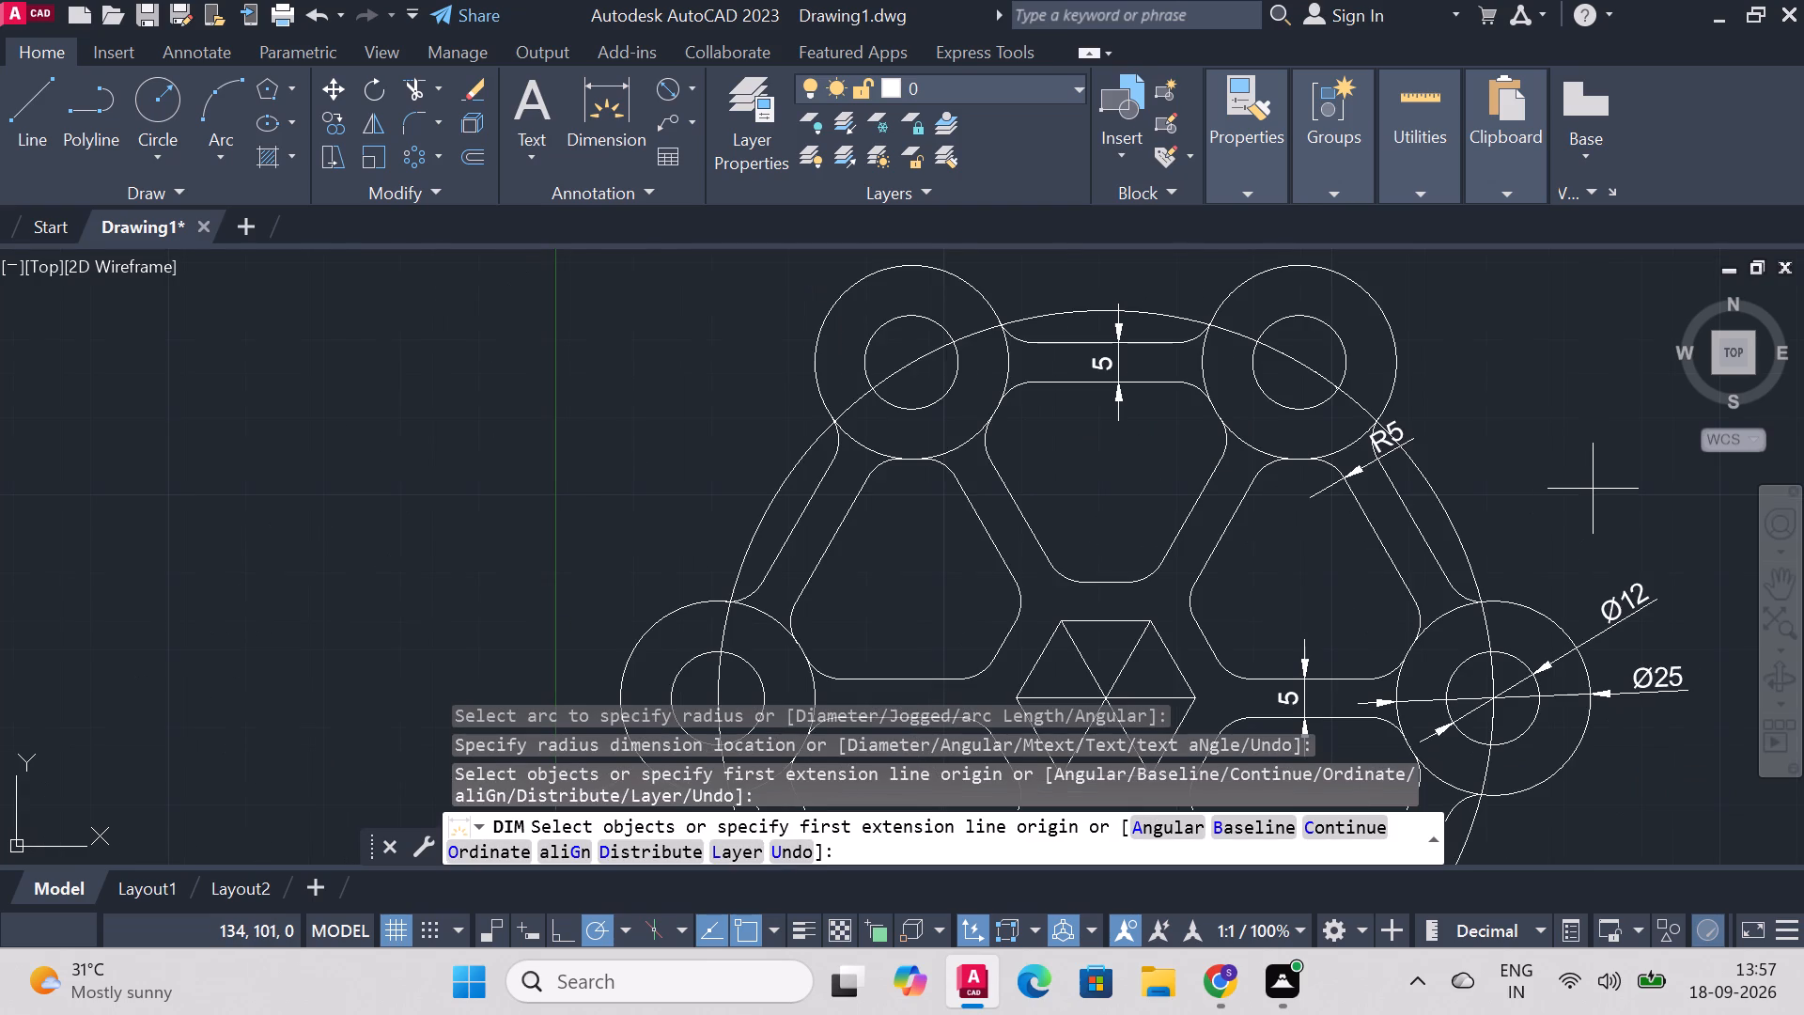
{"action": "scroll", "coordinate": [1594, 484], "scroll_direction": "down", "scroll_amount": 1}
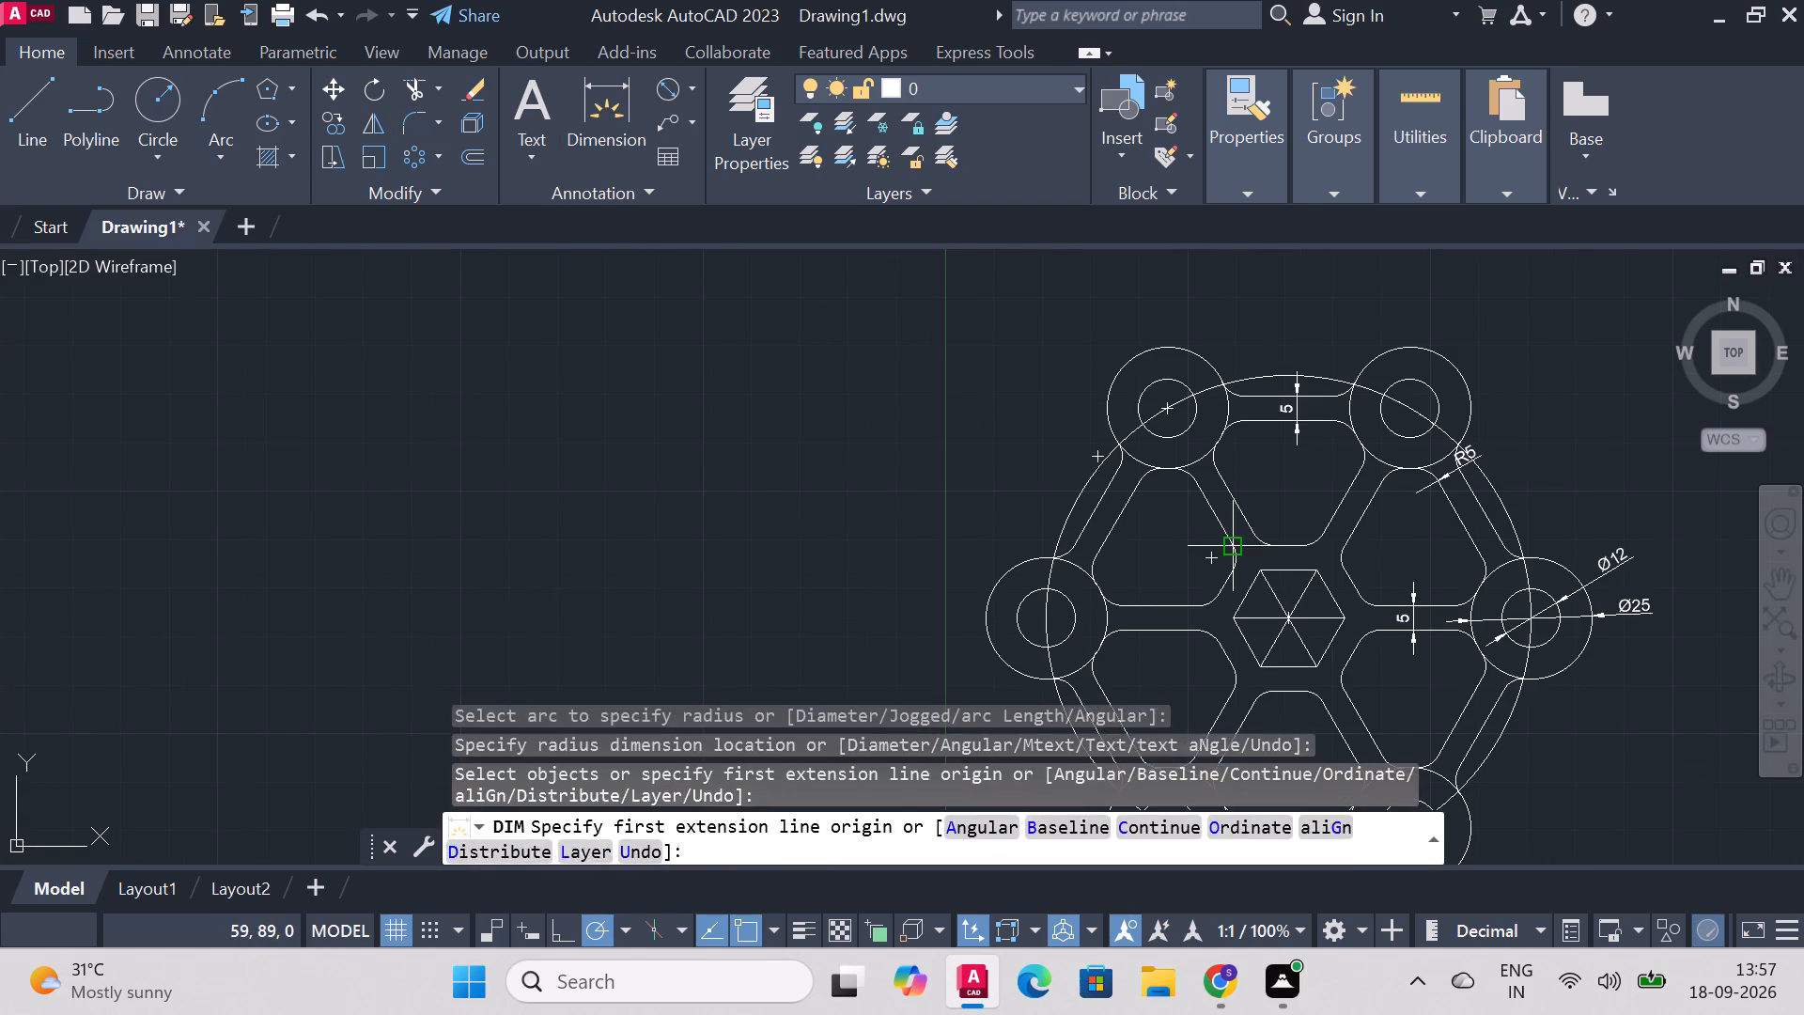
{"action": "left_click", "coordinate": [1079, 497]}
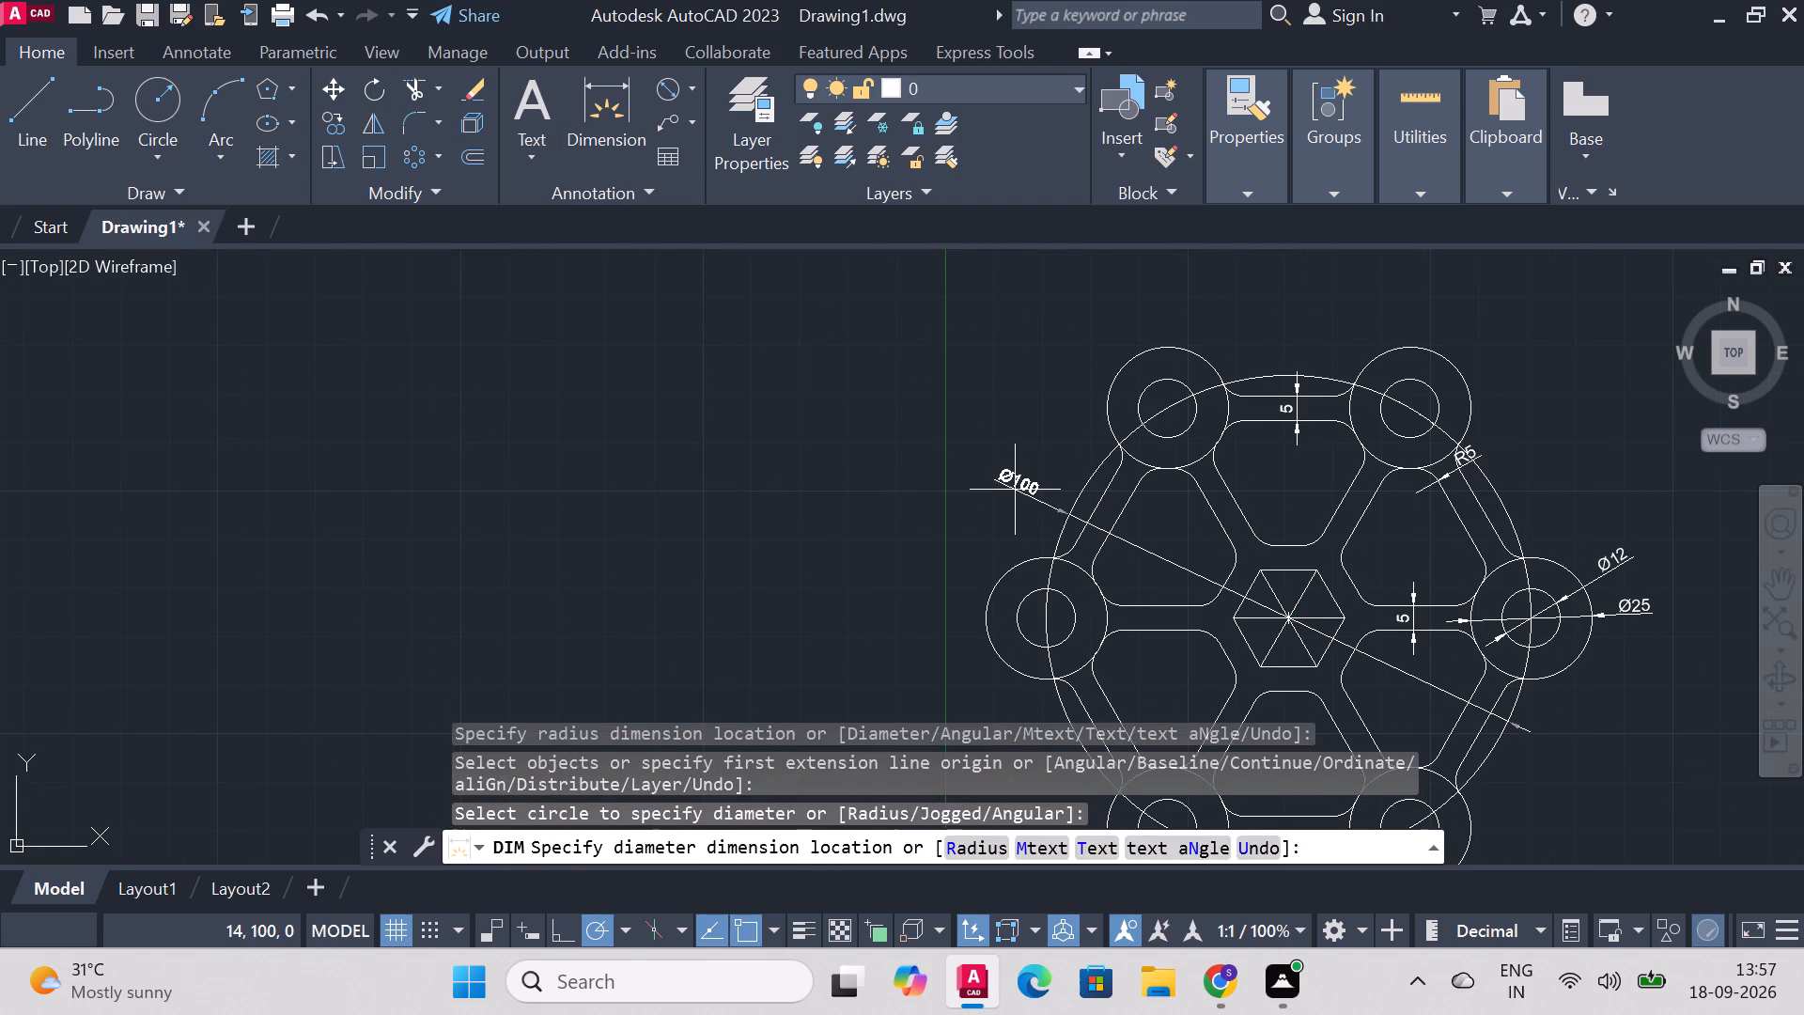
{"action": "left_click", "coordinate": [1015, 490]}
Dimension the central hexagon's height between its top and bottom edges, placing the dimension left of the left boss.
{"action": "scroll", "coordinate": [1457, 535], "scroll_direction": "down", "scroll_amount": 2}
{"action": "scroll", "coordinate": [1523, 697], "scroll_direction": "up", "scroll_amount": 3}
{"action": "scroll", "coordinate": [1481, 516], "scroll_direction": "down", "scroll_amount": 2}
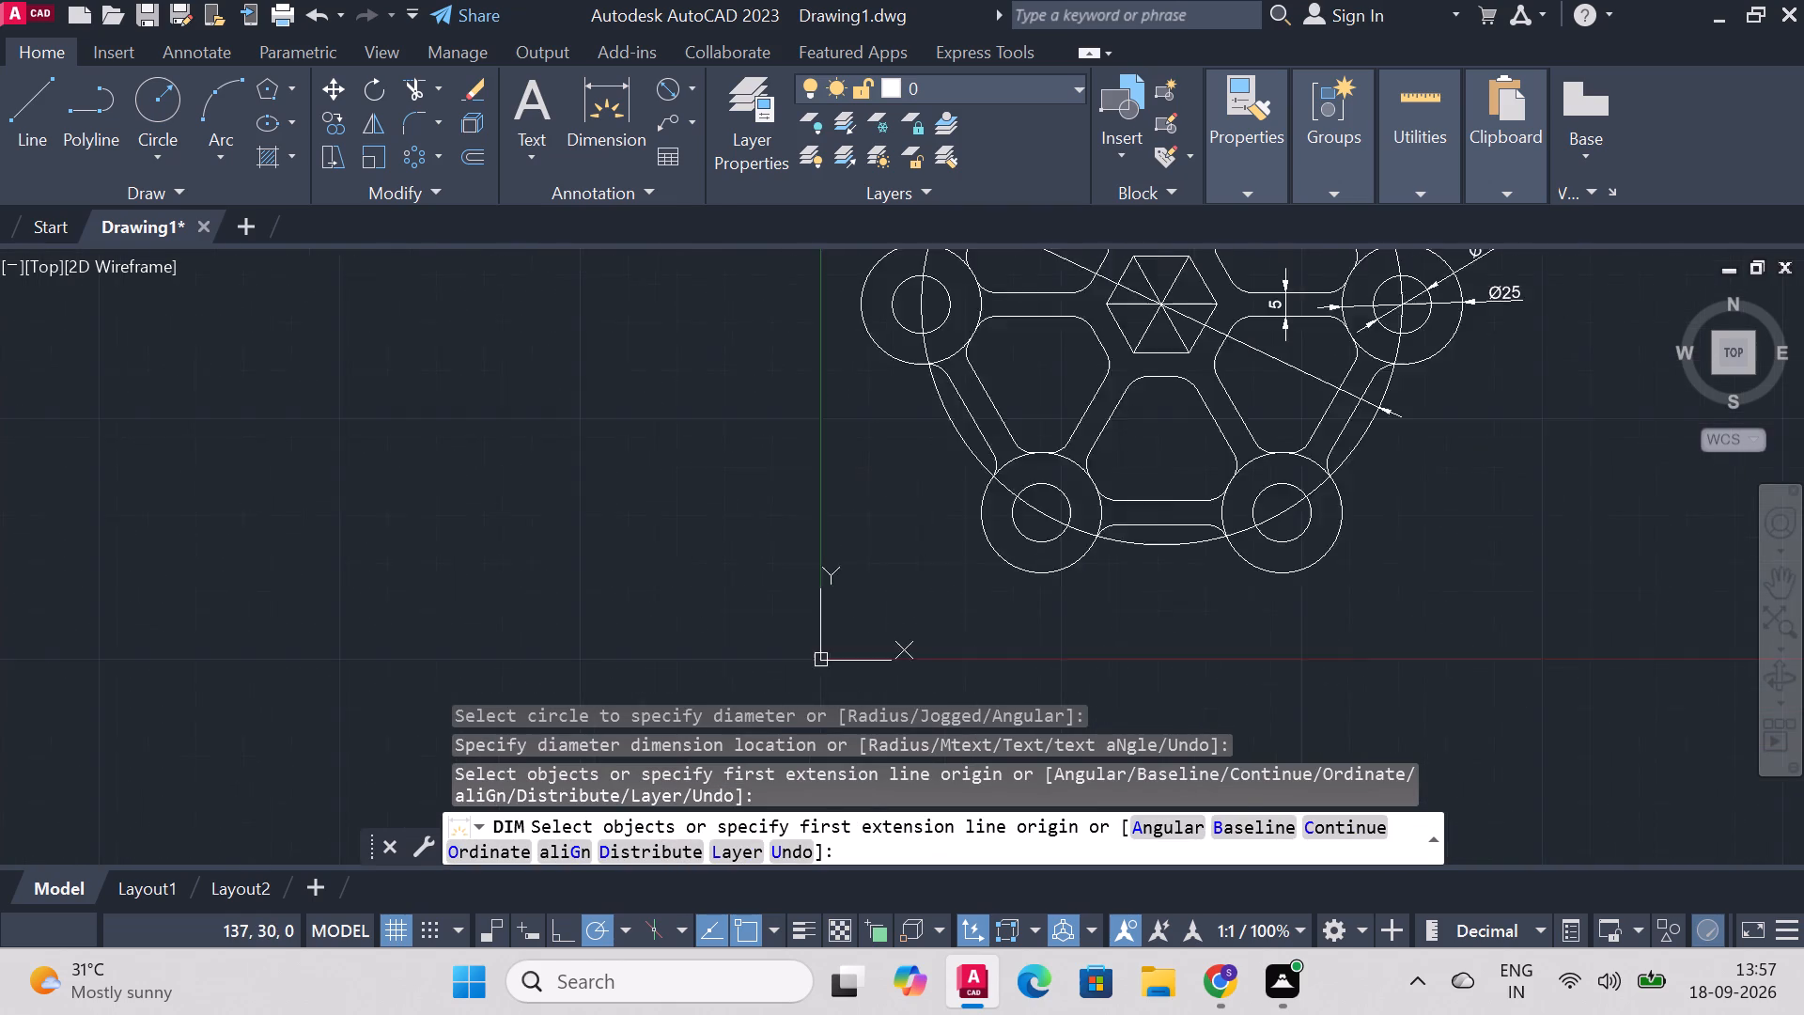
{"action": "scroll", "coordinate": [1481, 344], "scroll_direction": "up", "scroll_amount": 2}
{"action": "left_click", "coordinate": [925, 369]}
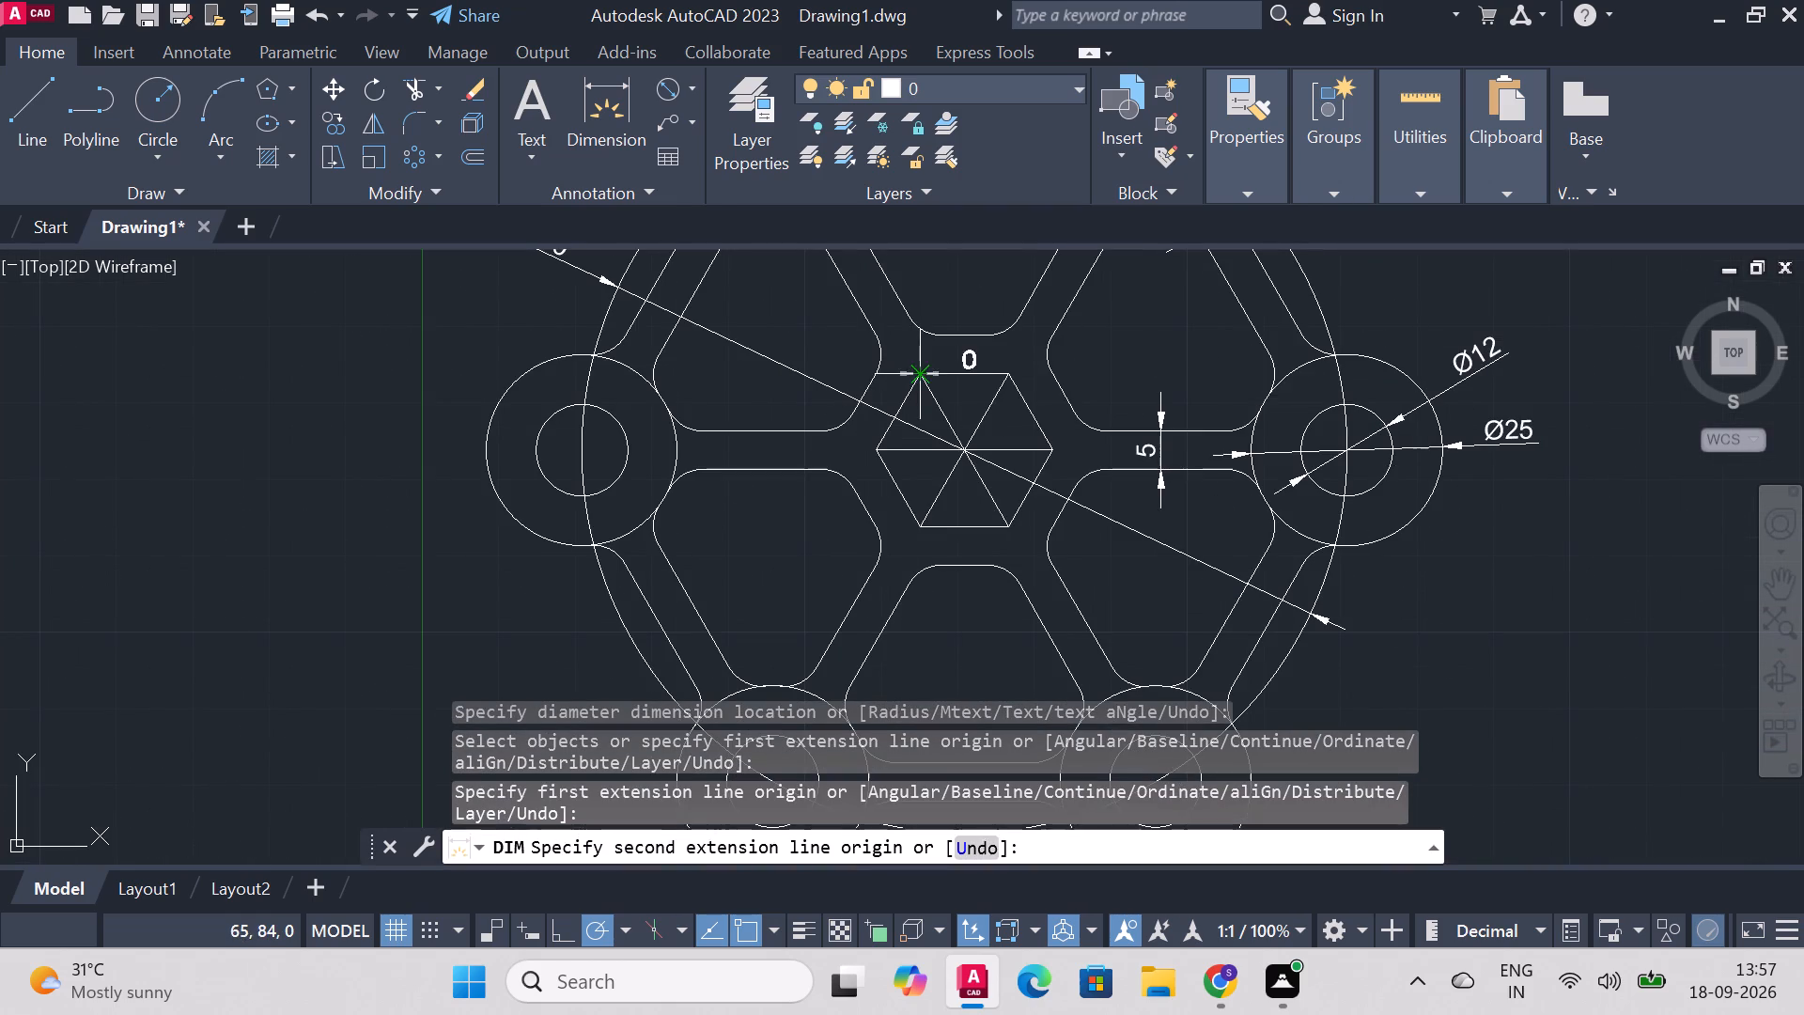
{"action": "left_click", "coordinate": [918, 529]}
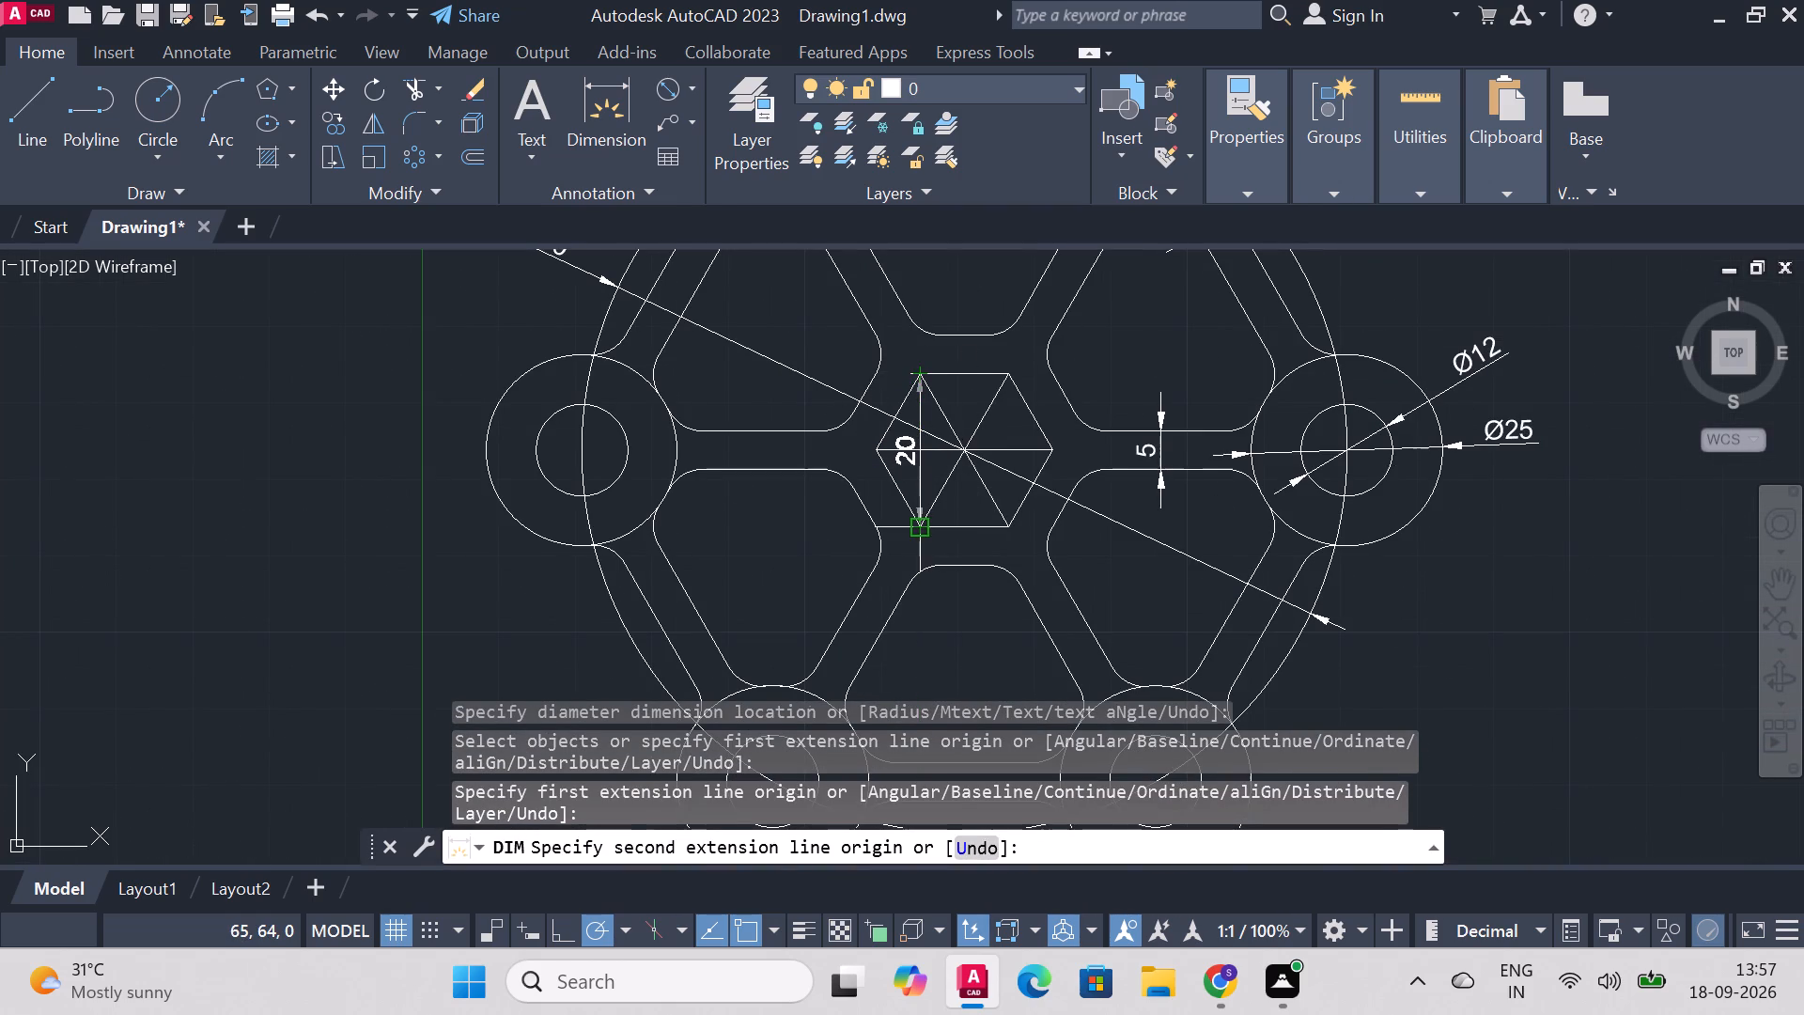
{"action": "left_click", "coordinate": [445, 538]}
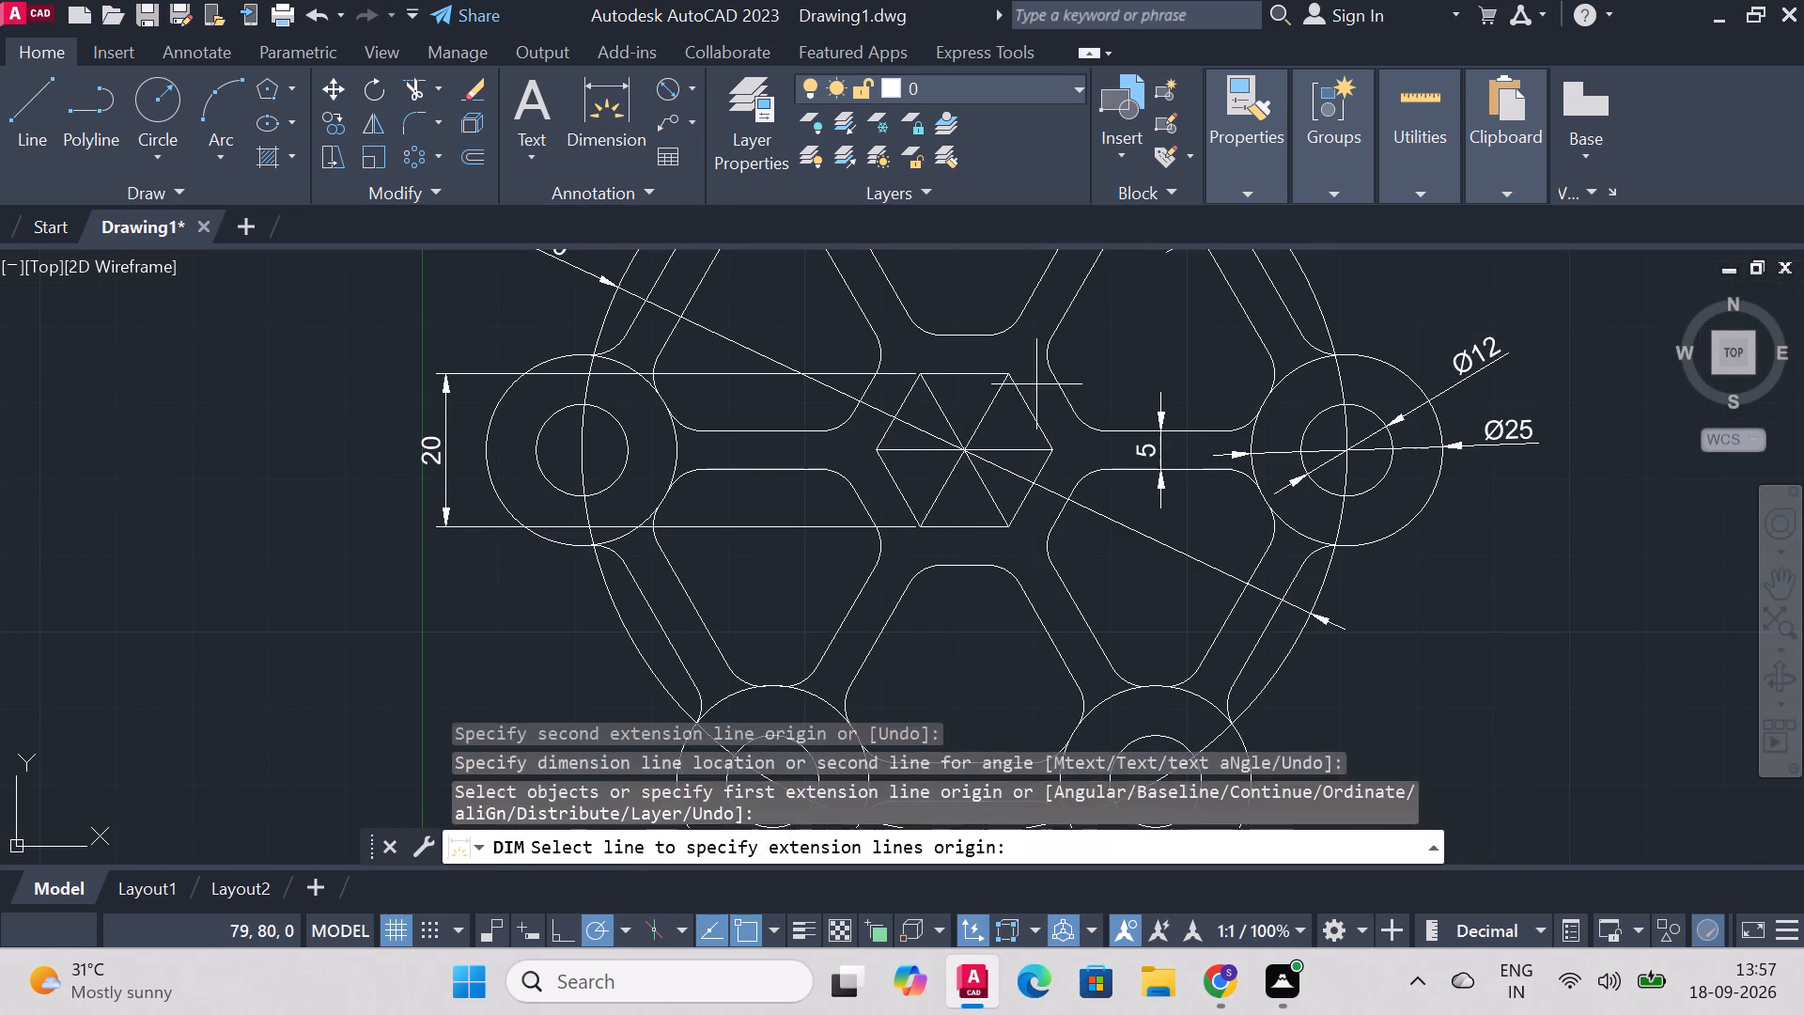
Dimension the vertical distance between the top and bottom pockets' inner edges, placing the dimension right of the right boss.
{"action": "scroll", "coordinate": [1107, 476], "scroll_direction": "down", "scroll_amount": 1}
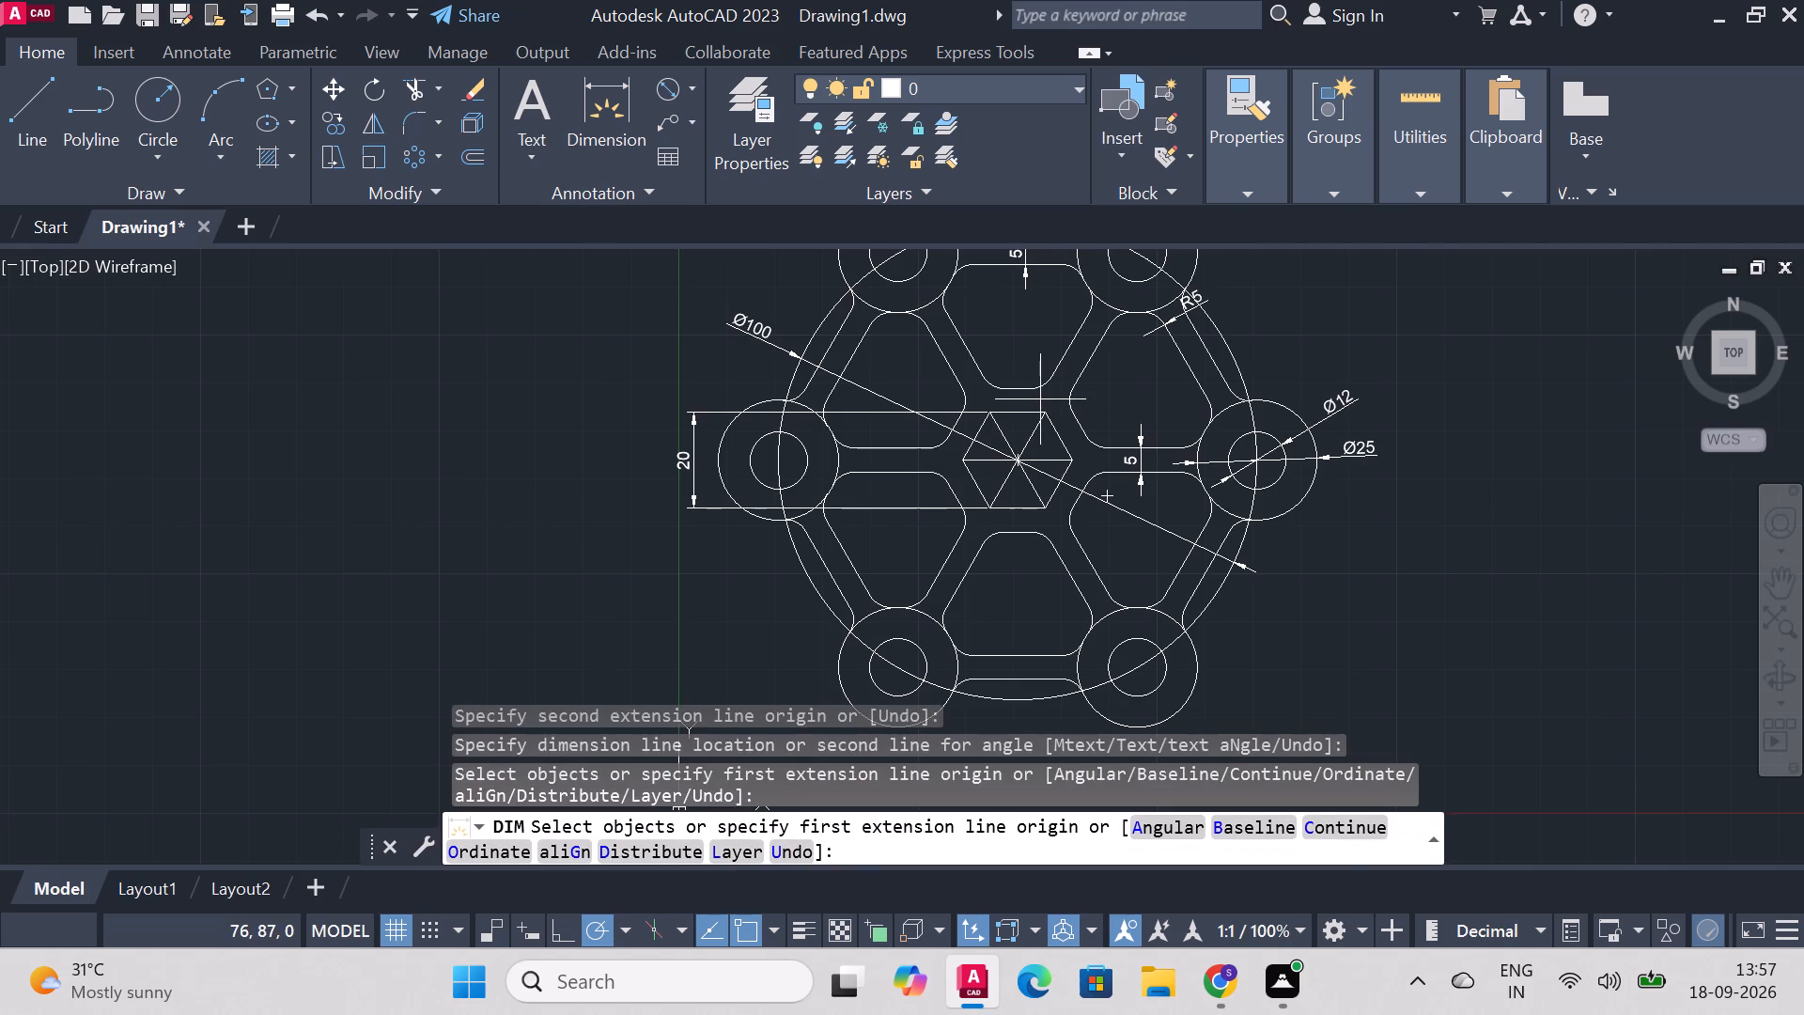
{"action": "left_click", "coordinate": [1034, 388]}
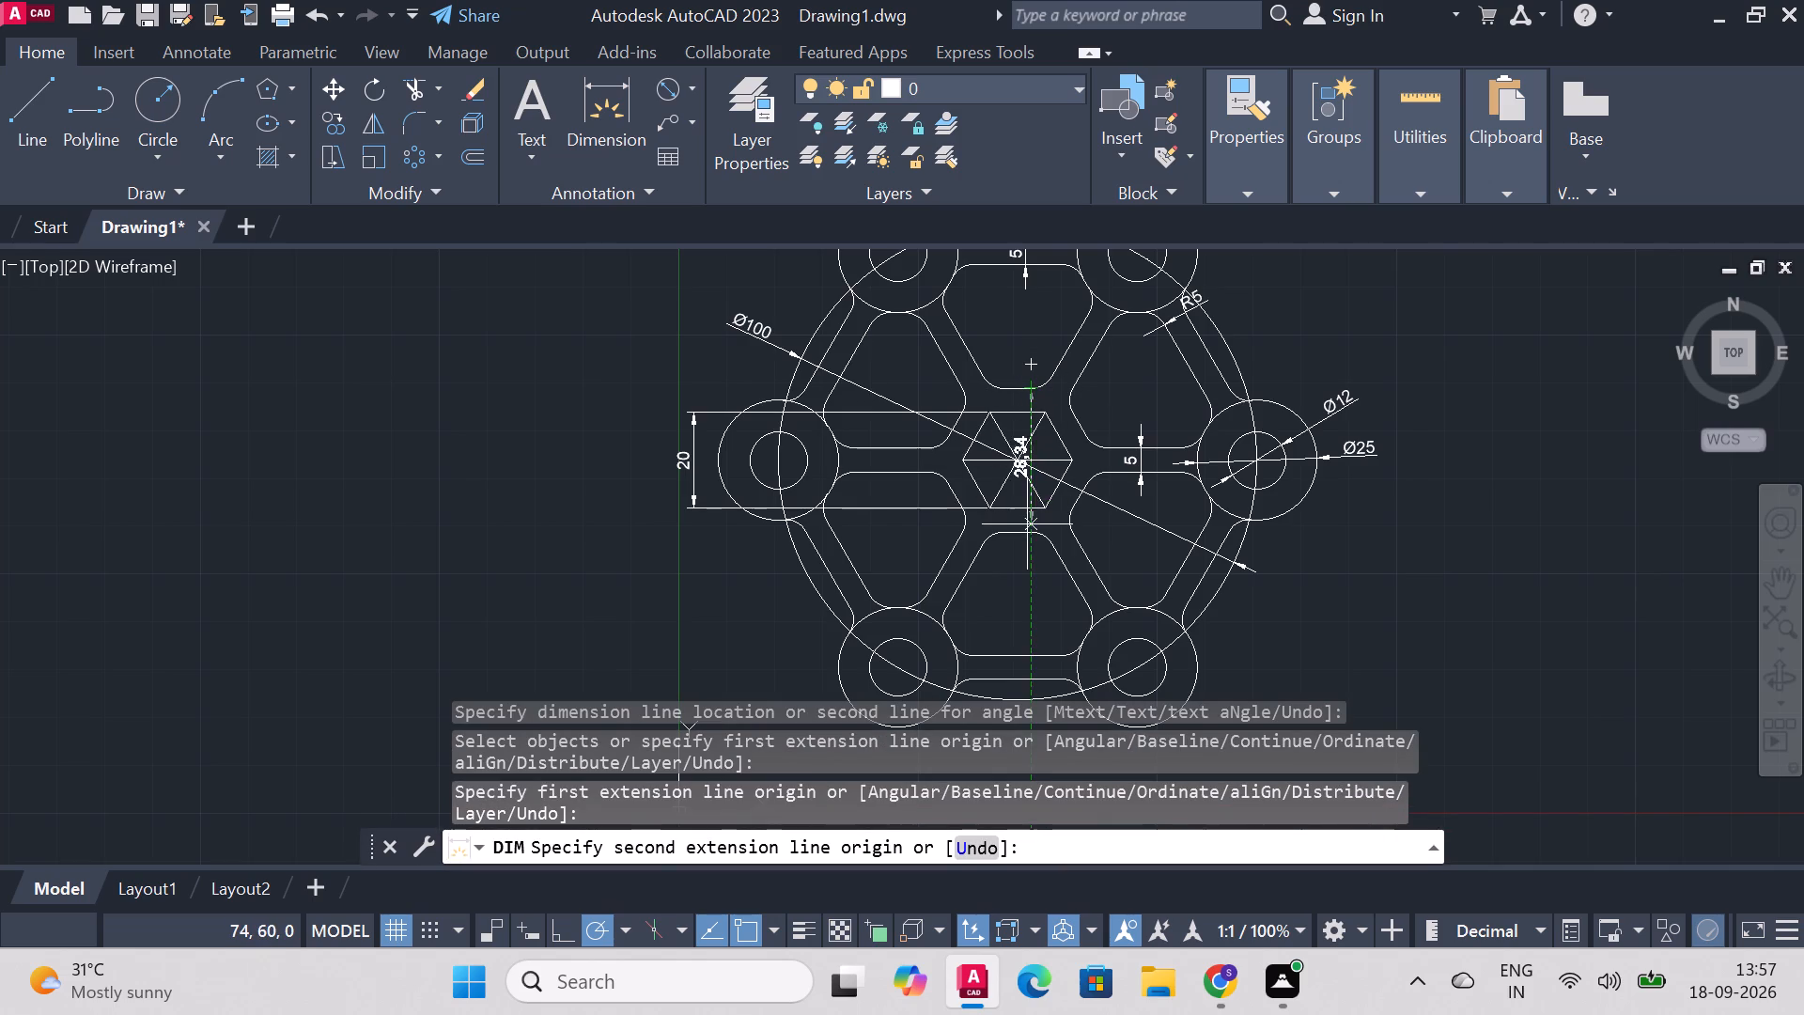
{"action": "left_click", "coordinate": [1030, 534]}
{"action": "left_click", "coordinate": [1425, 512]}
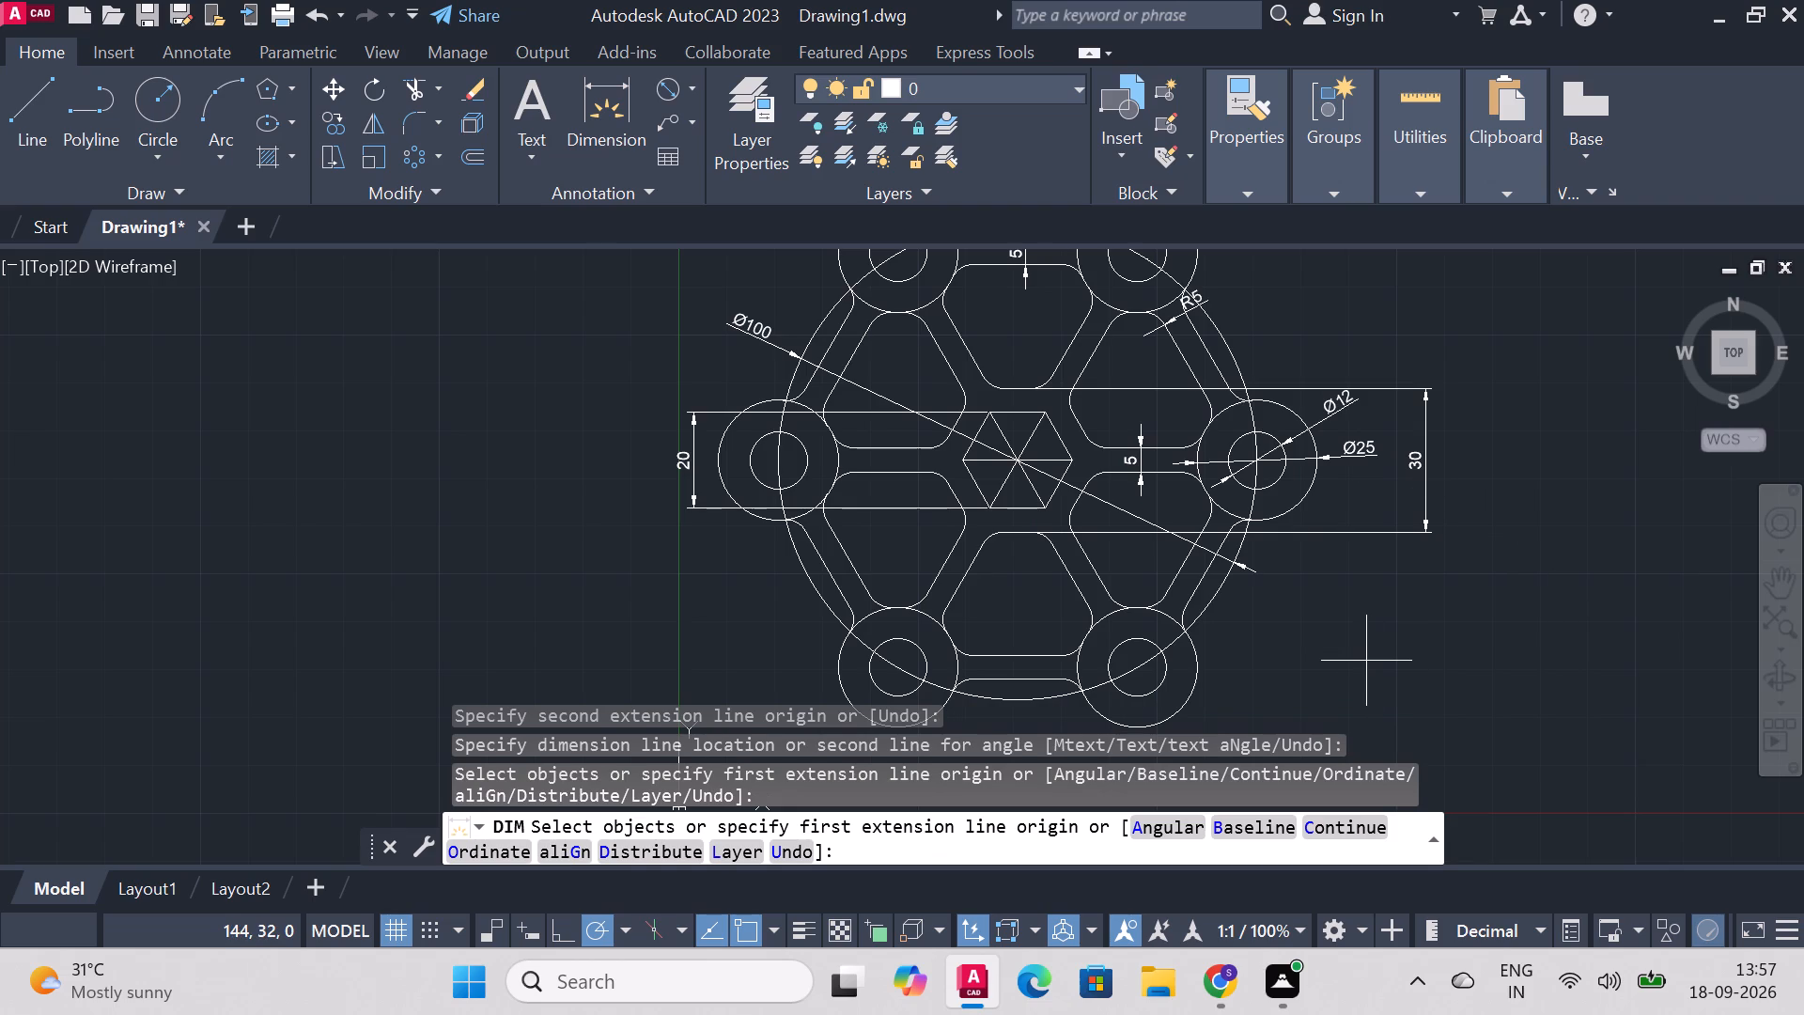
{"action": "key", "text": "Escape"}
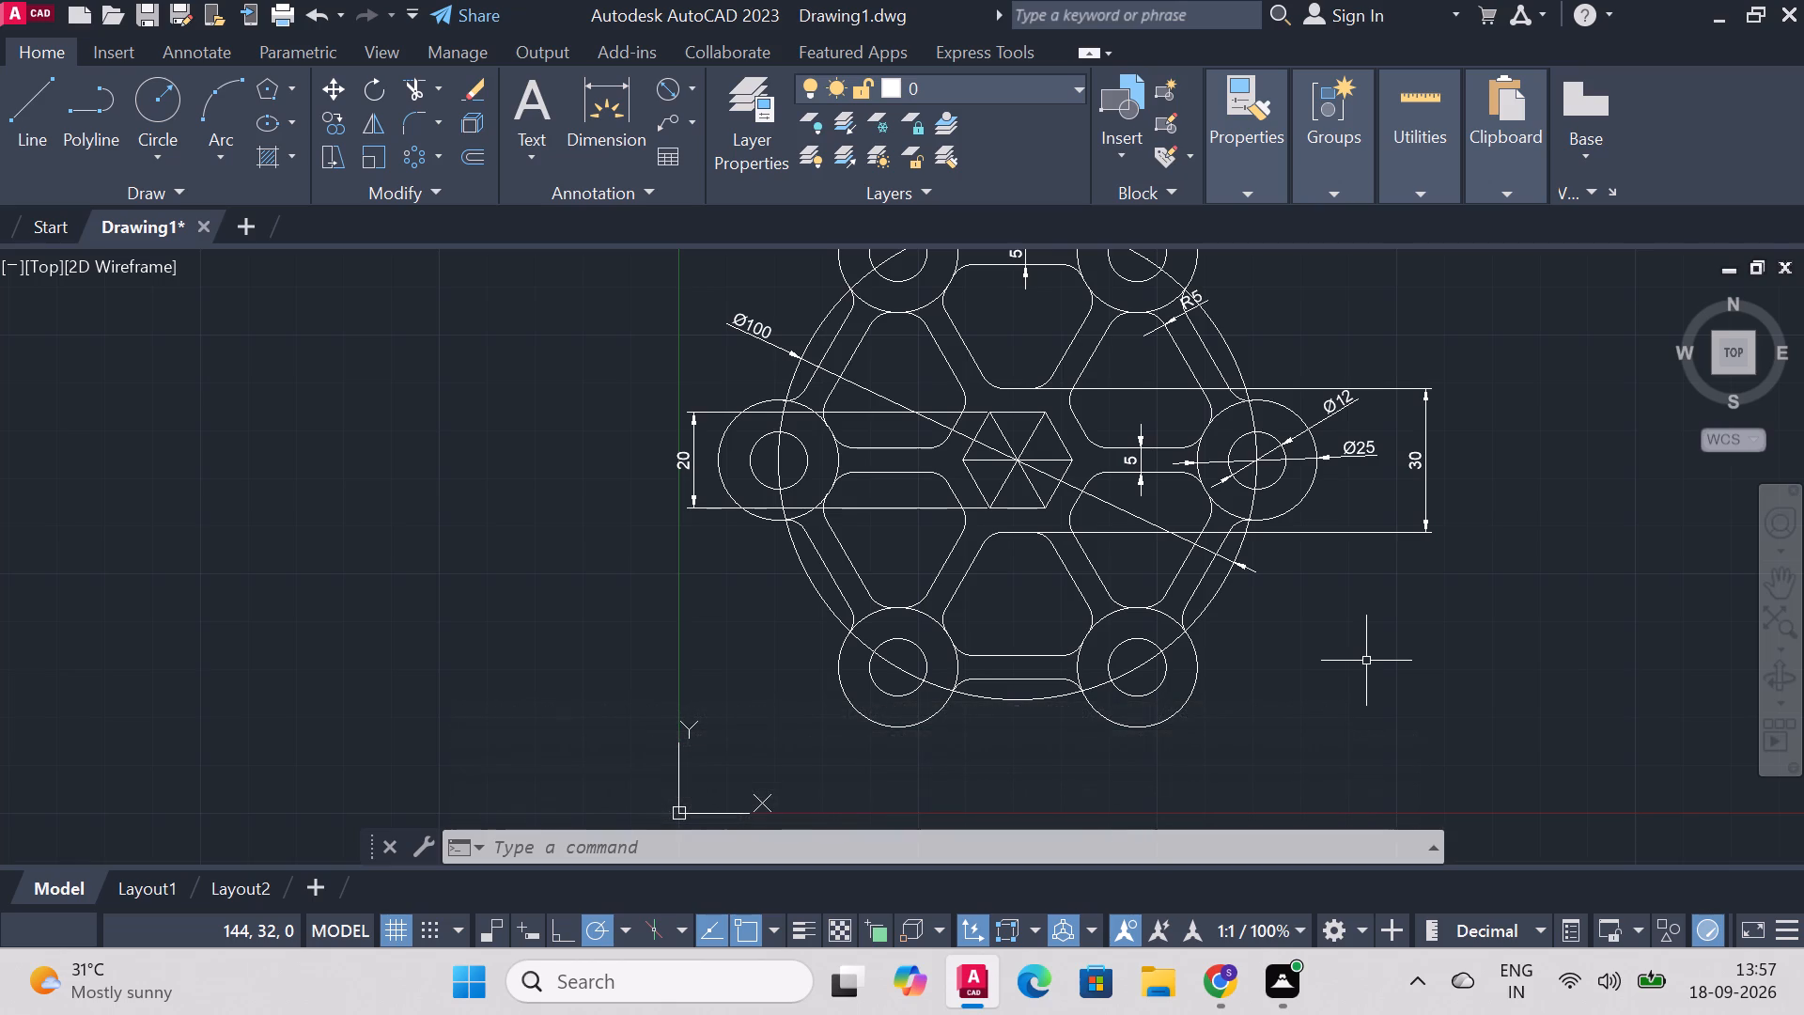
Run the LOGFILEOFF command.
{"action": "type", "text": "log"}
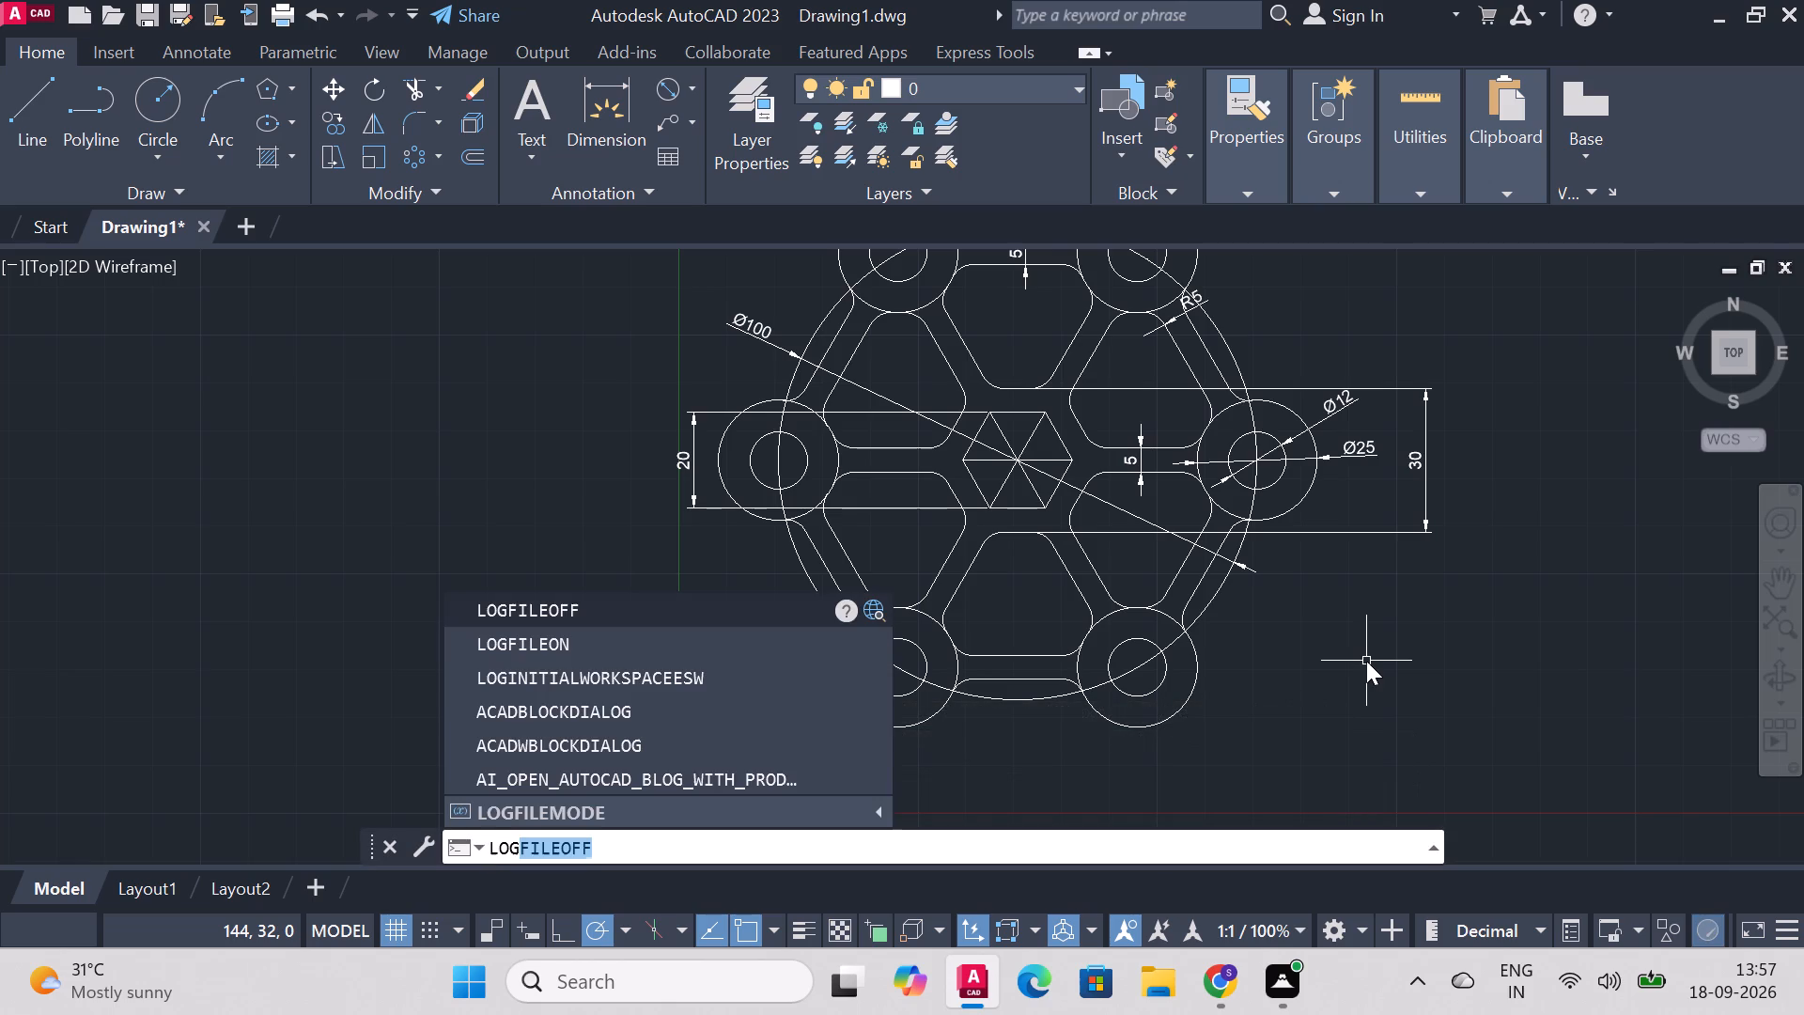
{"action": "key", "text": "Return"}
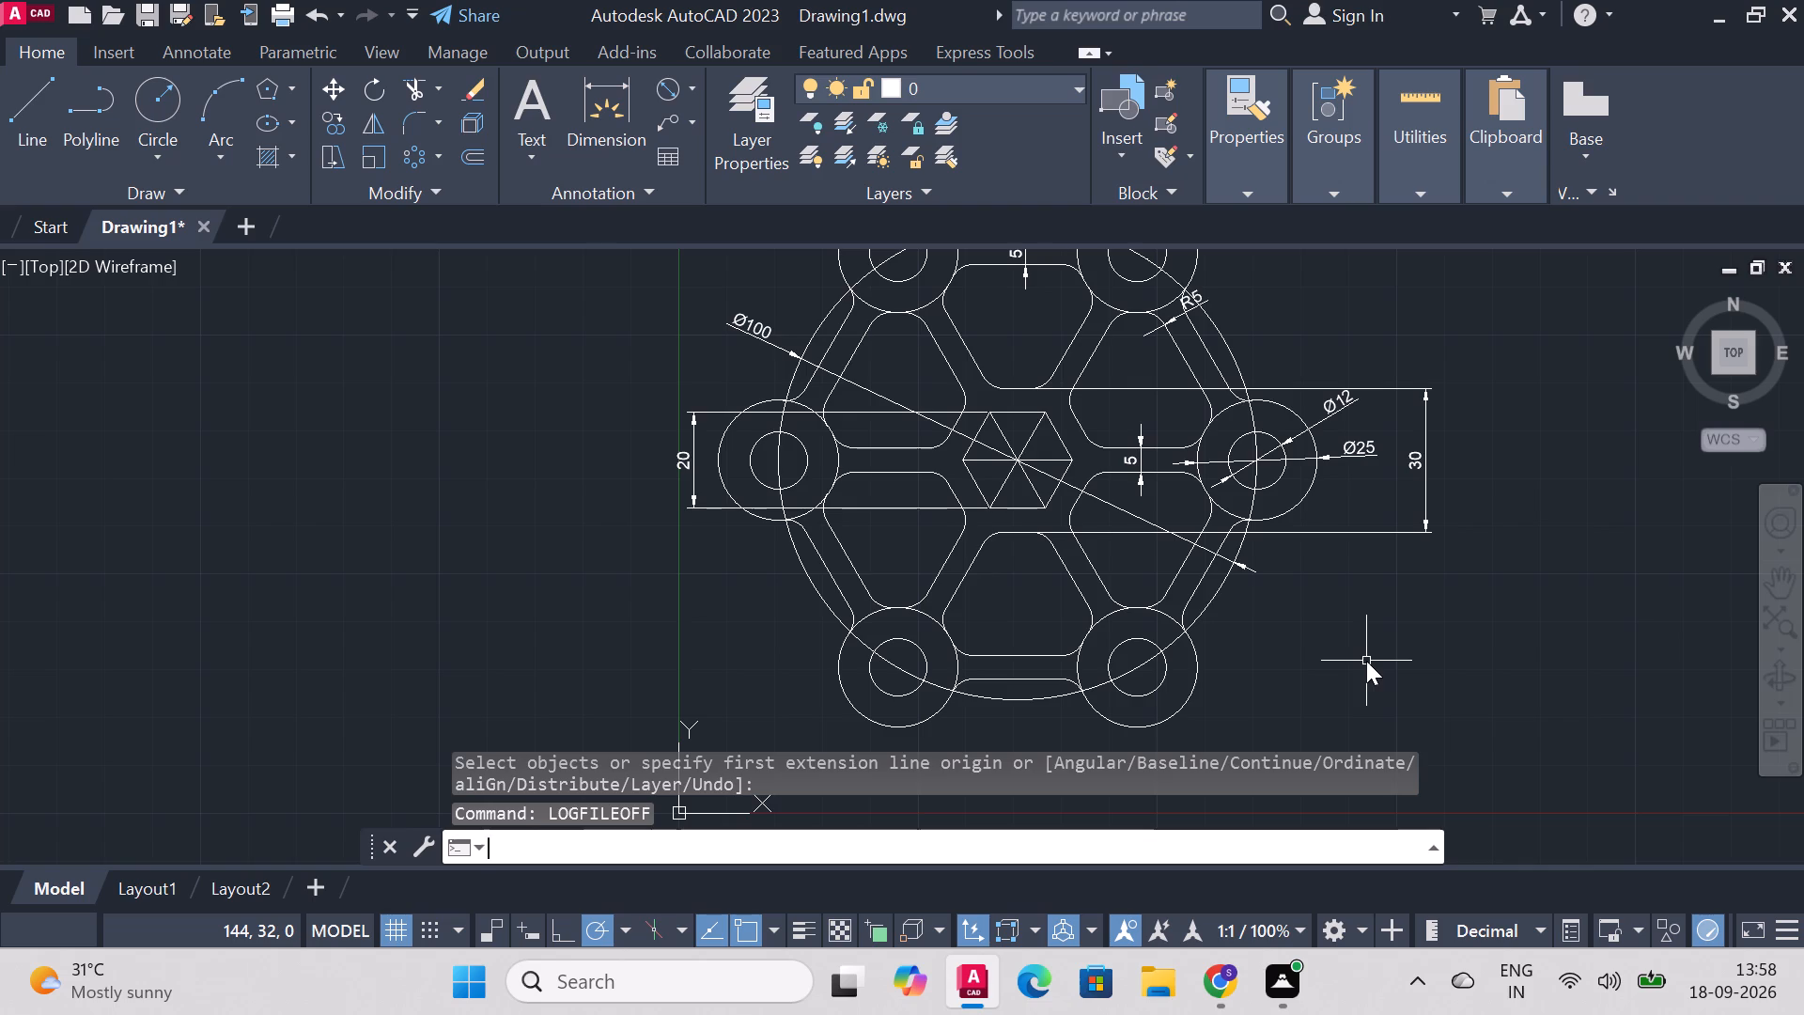
Save the drawing to the Desktop as an AutoCAD 2018 drawing named "six lobed mechanical flange".
{"action": "key", "text": "ctrl+s"}
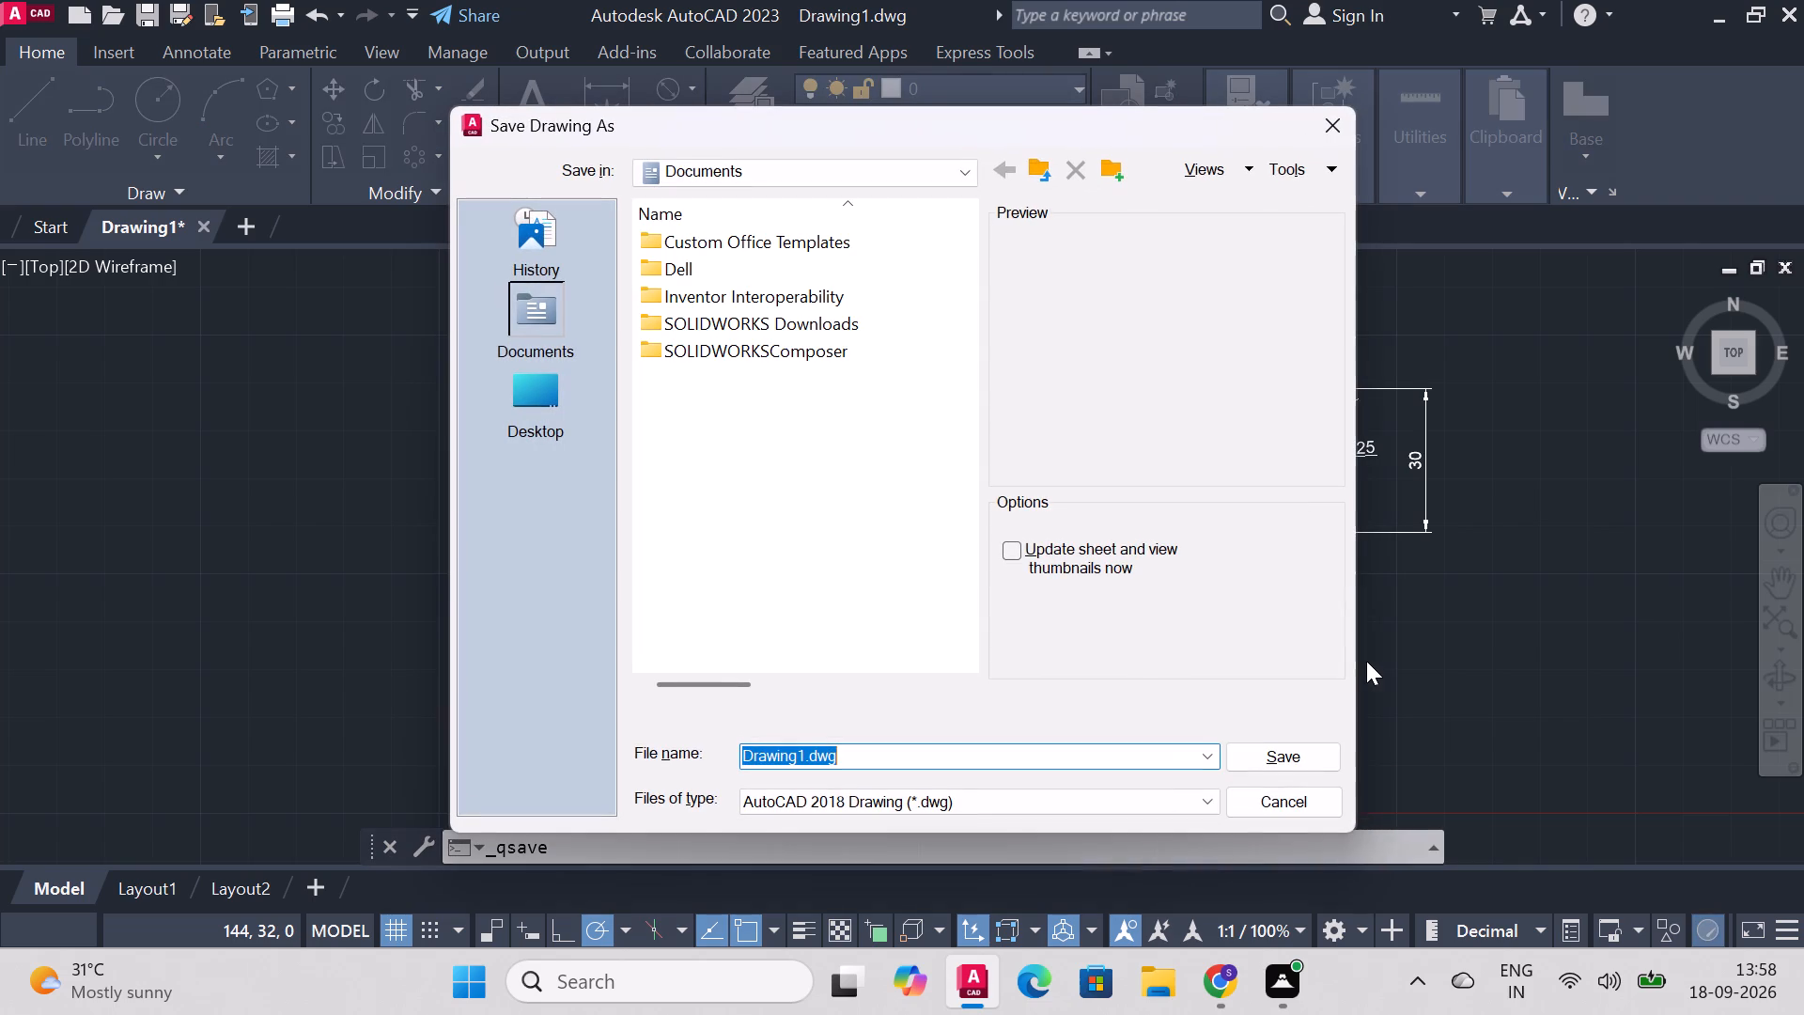
{"action": "left_click", "coordinate": [531, 403]}
{"action": "scroll", "coordinate": [832, 539], "scroll_direction": "down", "scroll_amount": 2}
{"action": "scroll", "coordinate": [832, 539], "scroll_direction": "up", "scroll_amount": 7}
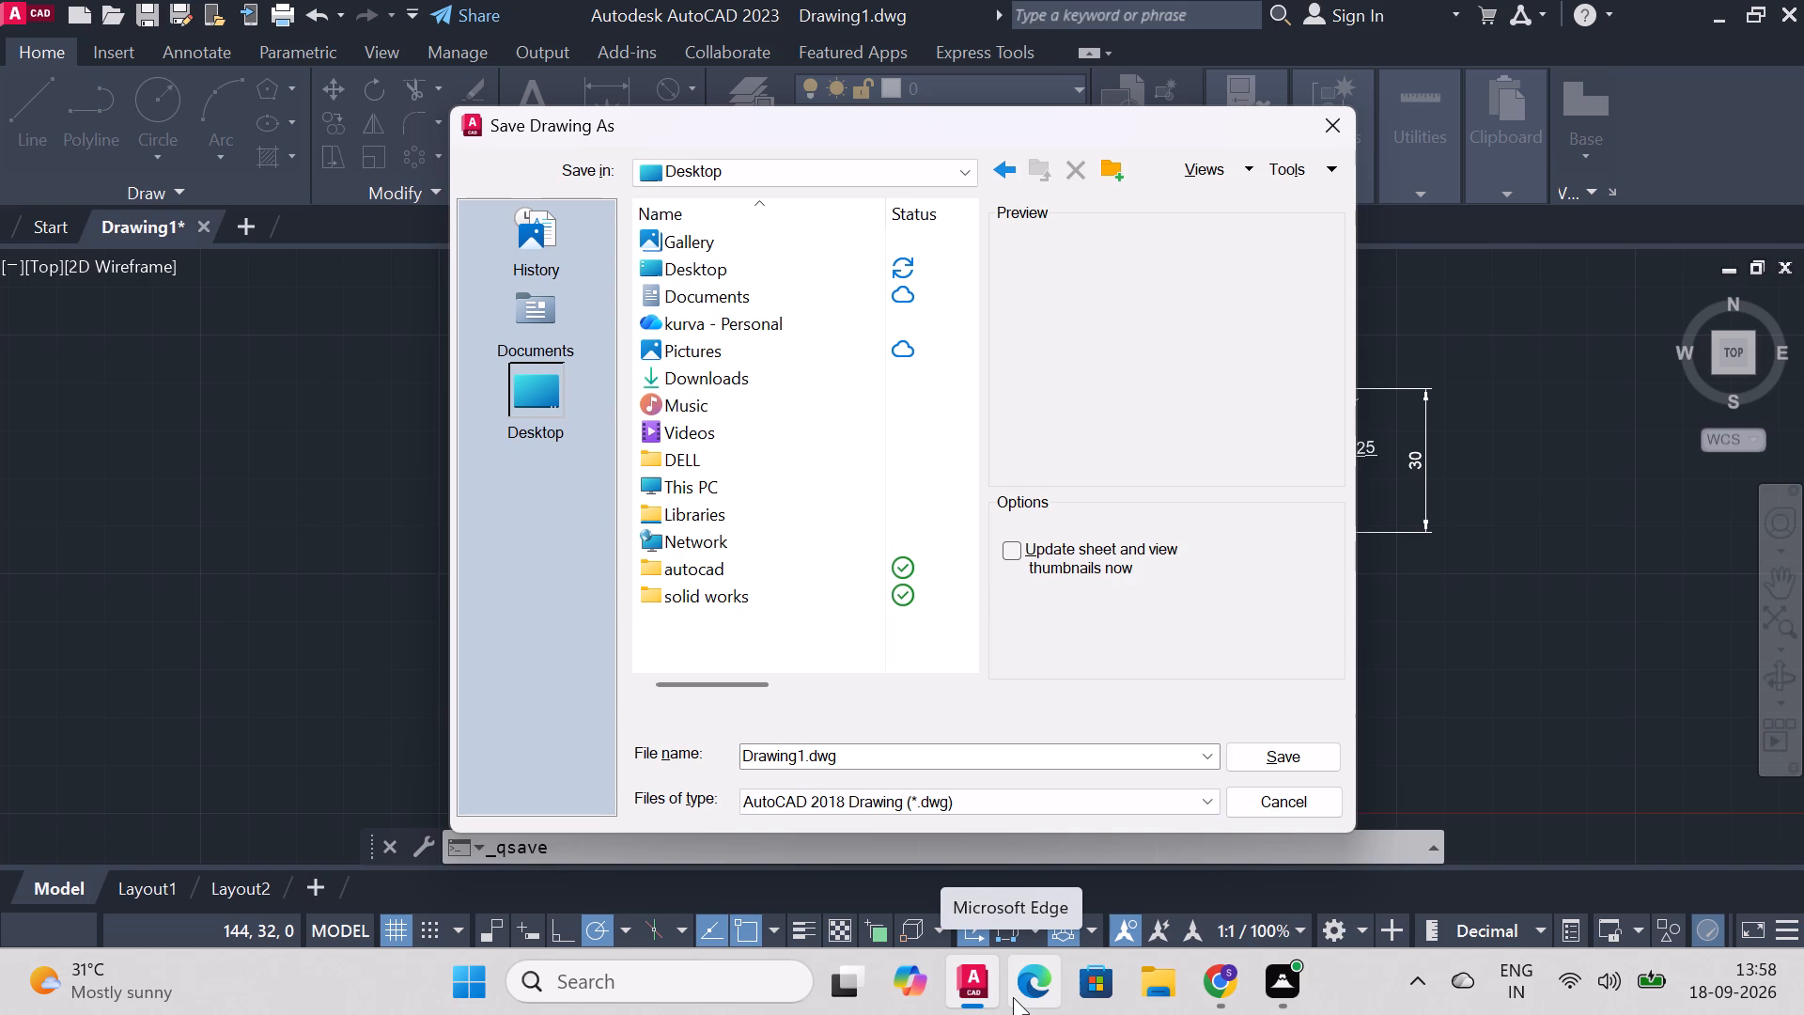
{"action": "type", "text": "si"}
{"action": "left_click", "coordinate": [934, 753]}
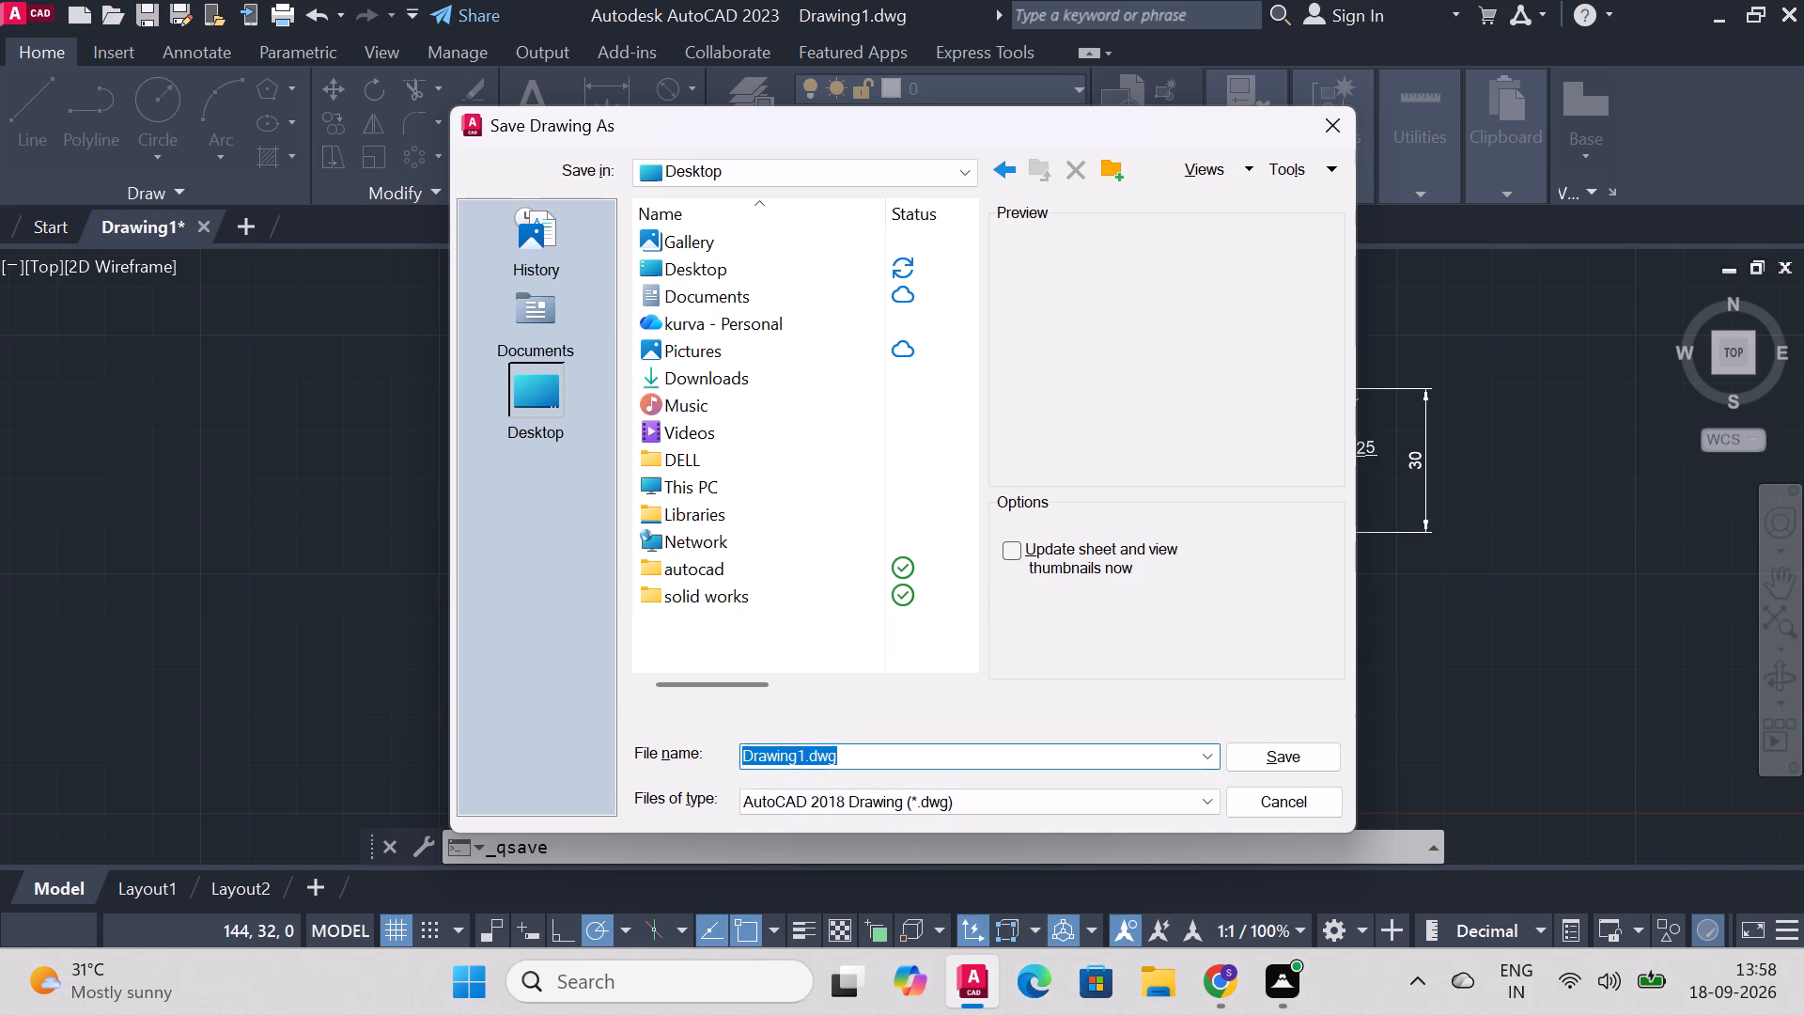
{"action": "type", "text": "six"}
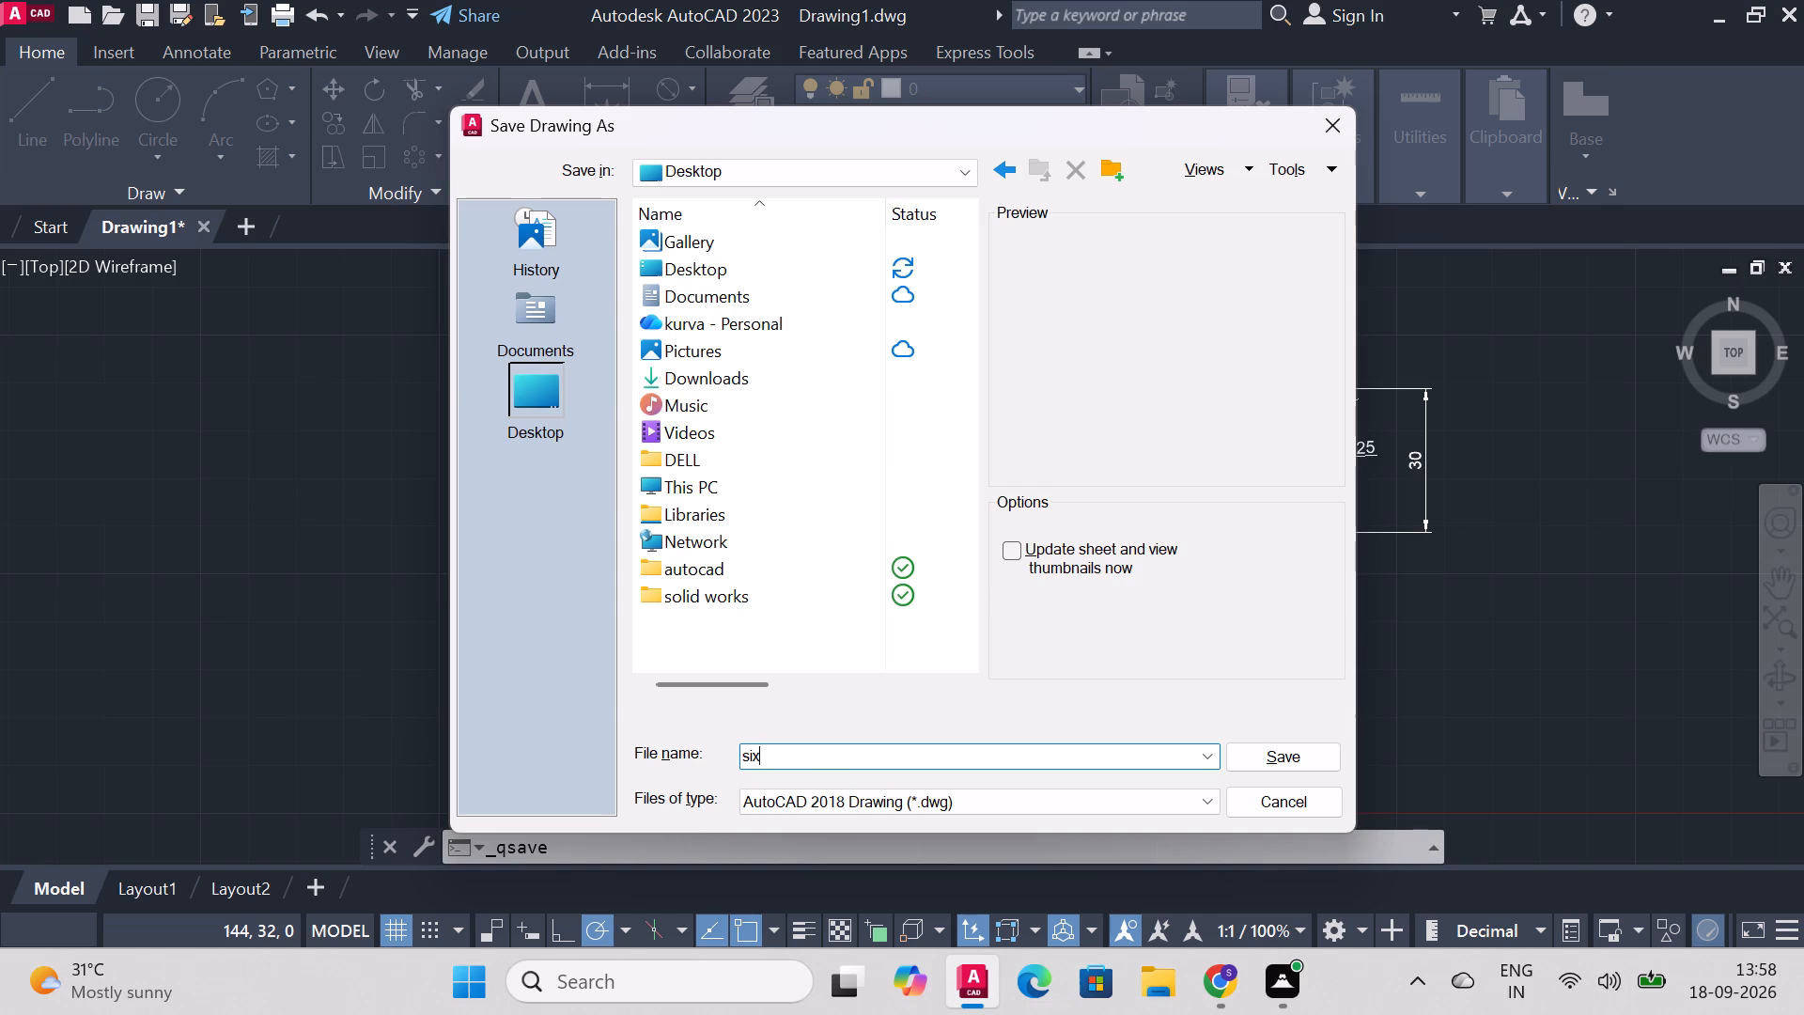
{"action": "key", "text": "space"}
{"action": "type", "text": "lo"}
{"action": "type", "text": "bed"}
{"action": "key", "text": "space"}
{"action": "type", "text": "mechaniv"}
{"action": "key", "text": "BackSpace"}
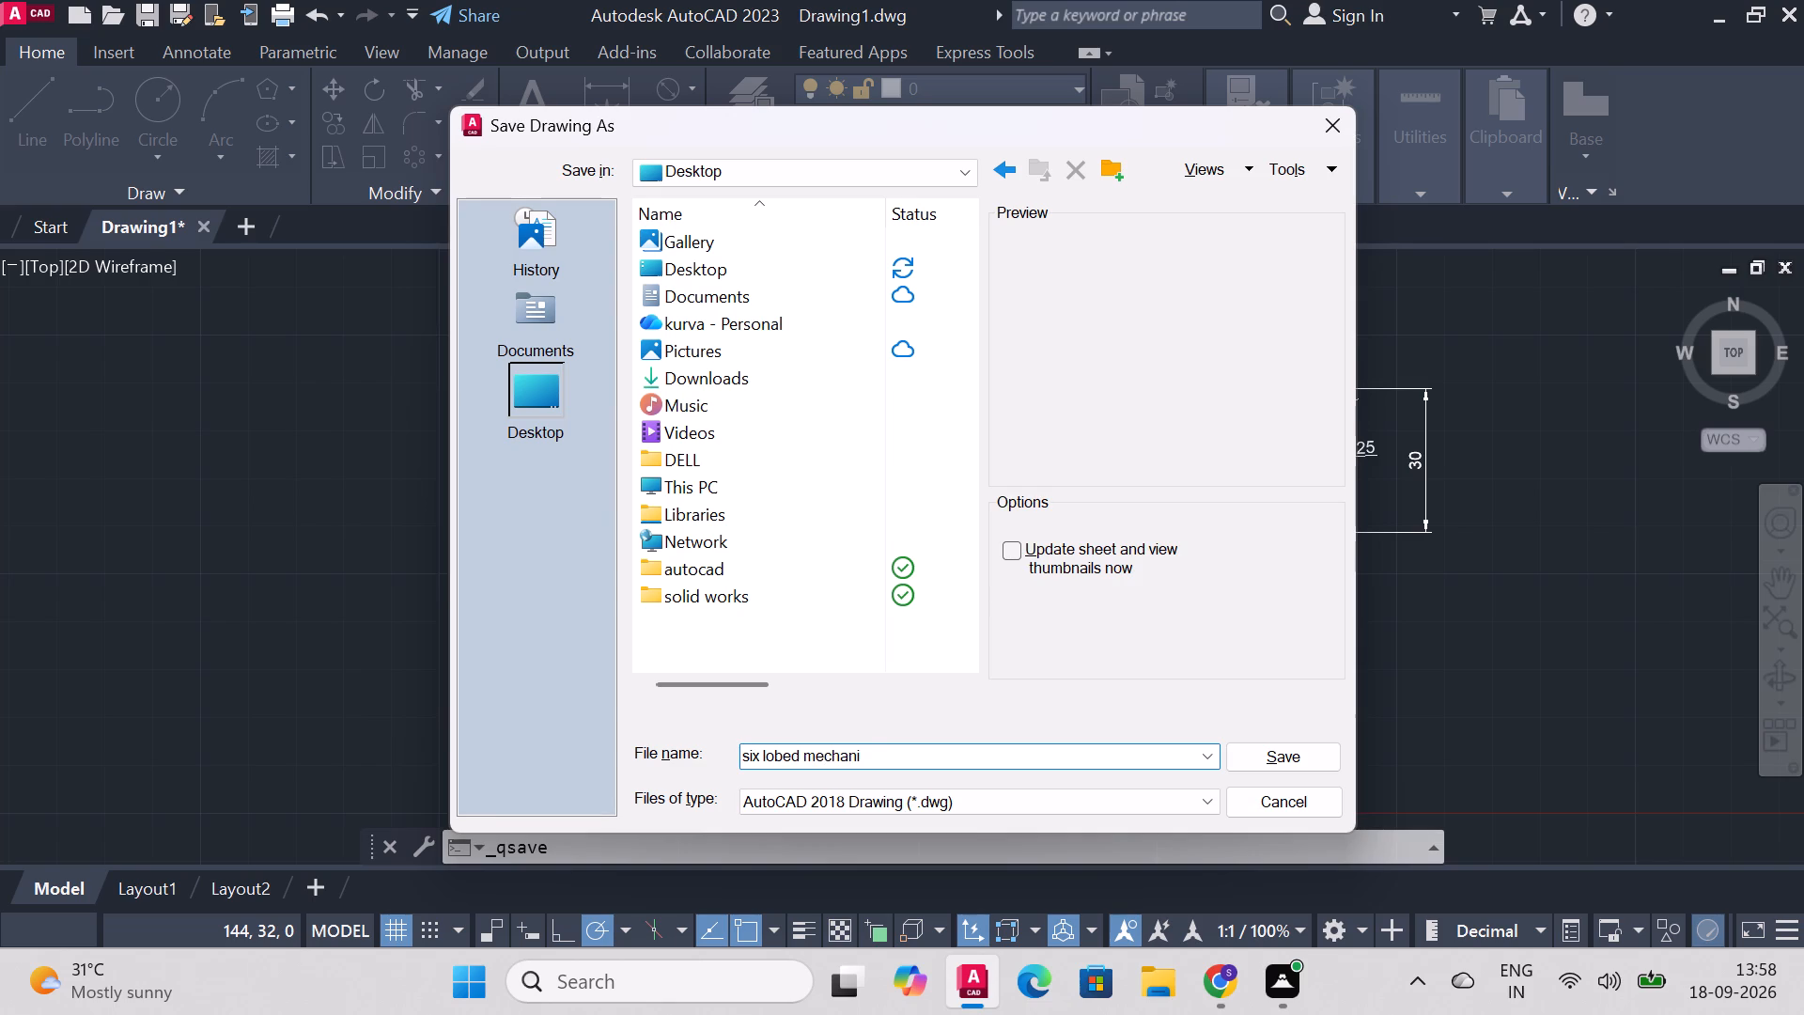
{"action": "type", "text": "ca"}
{"action": "key", "text": "l"}
{"action": "key", "text": "space"}
{"action": "type", "text": "flange"}
{"action": "left_click", "coordinate": [1280, 766]}
Set up a plot with DWG To PDF.pc3, a window enclosing the whole dimensioned flange, and landscape orientation.
{"action": "scroll", "coordinate": [1061, 663], "scroll_direction": "down", "scroll_amount": 2}
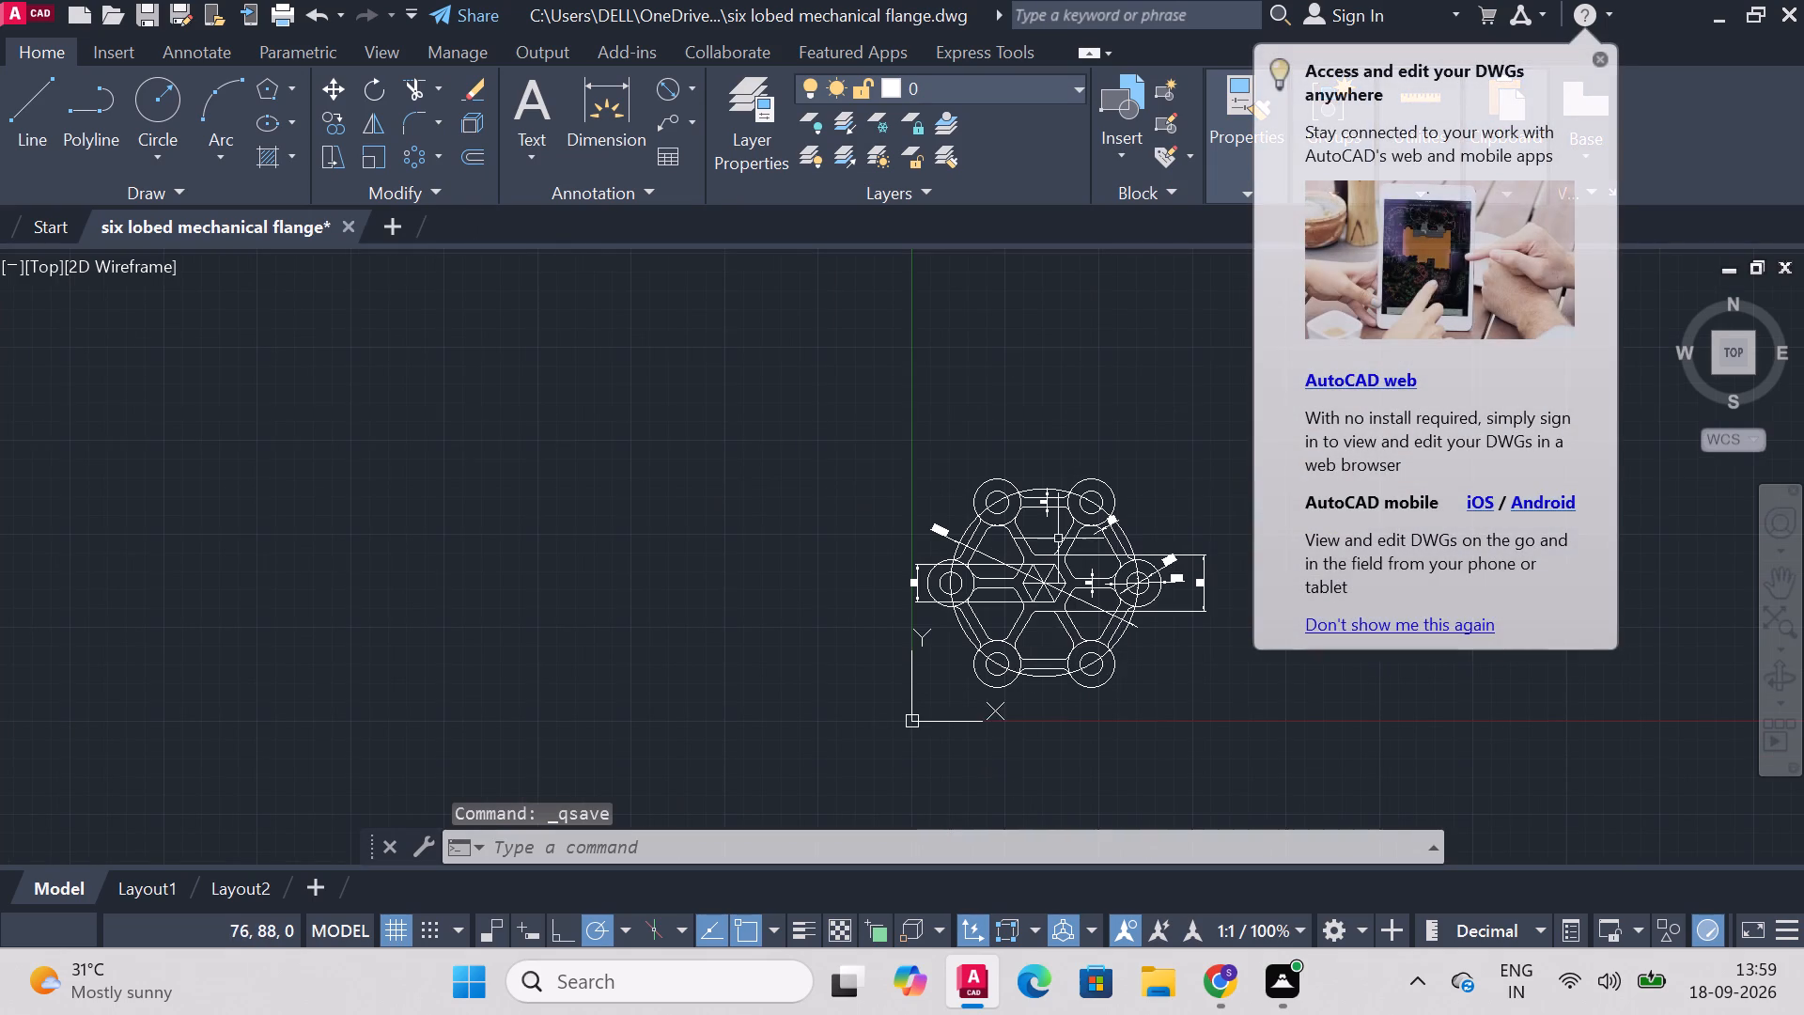
{"action": "scroll", "coordinate": [1131, 475], "scroll_direction": "up", "scroll_amount": 1}
{"action": "type", "text": "plot"}
{"action": "key", "text": "Return"}
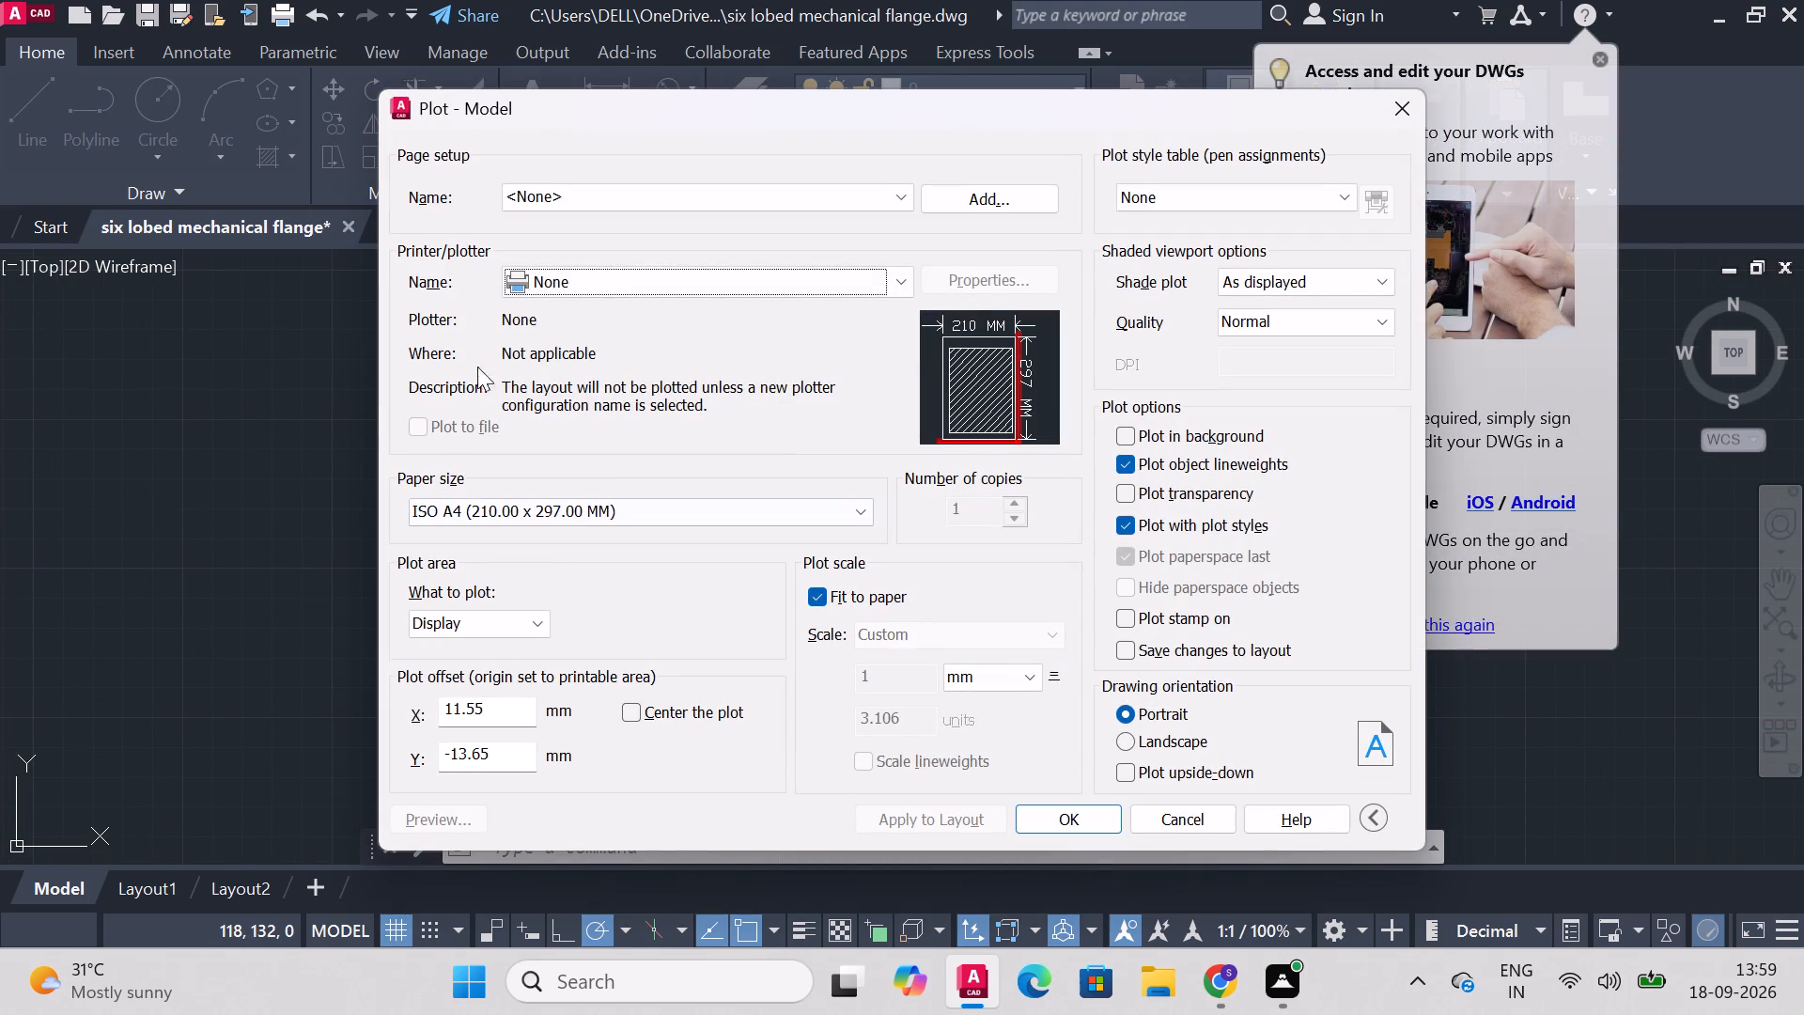
{"action": "left_click", "coordinate": [596, 282]}
{"action": "left_click", "coordinate": [629, 570]}
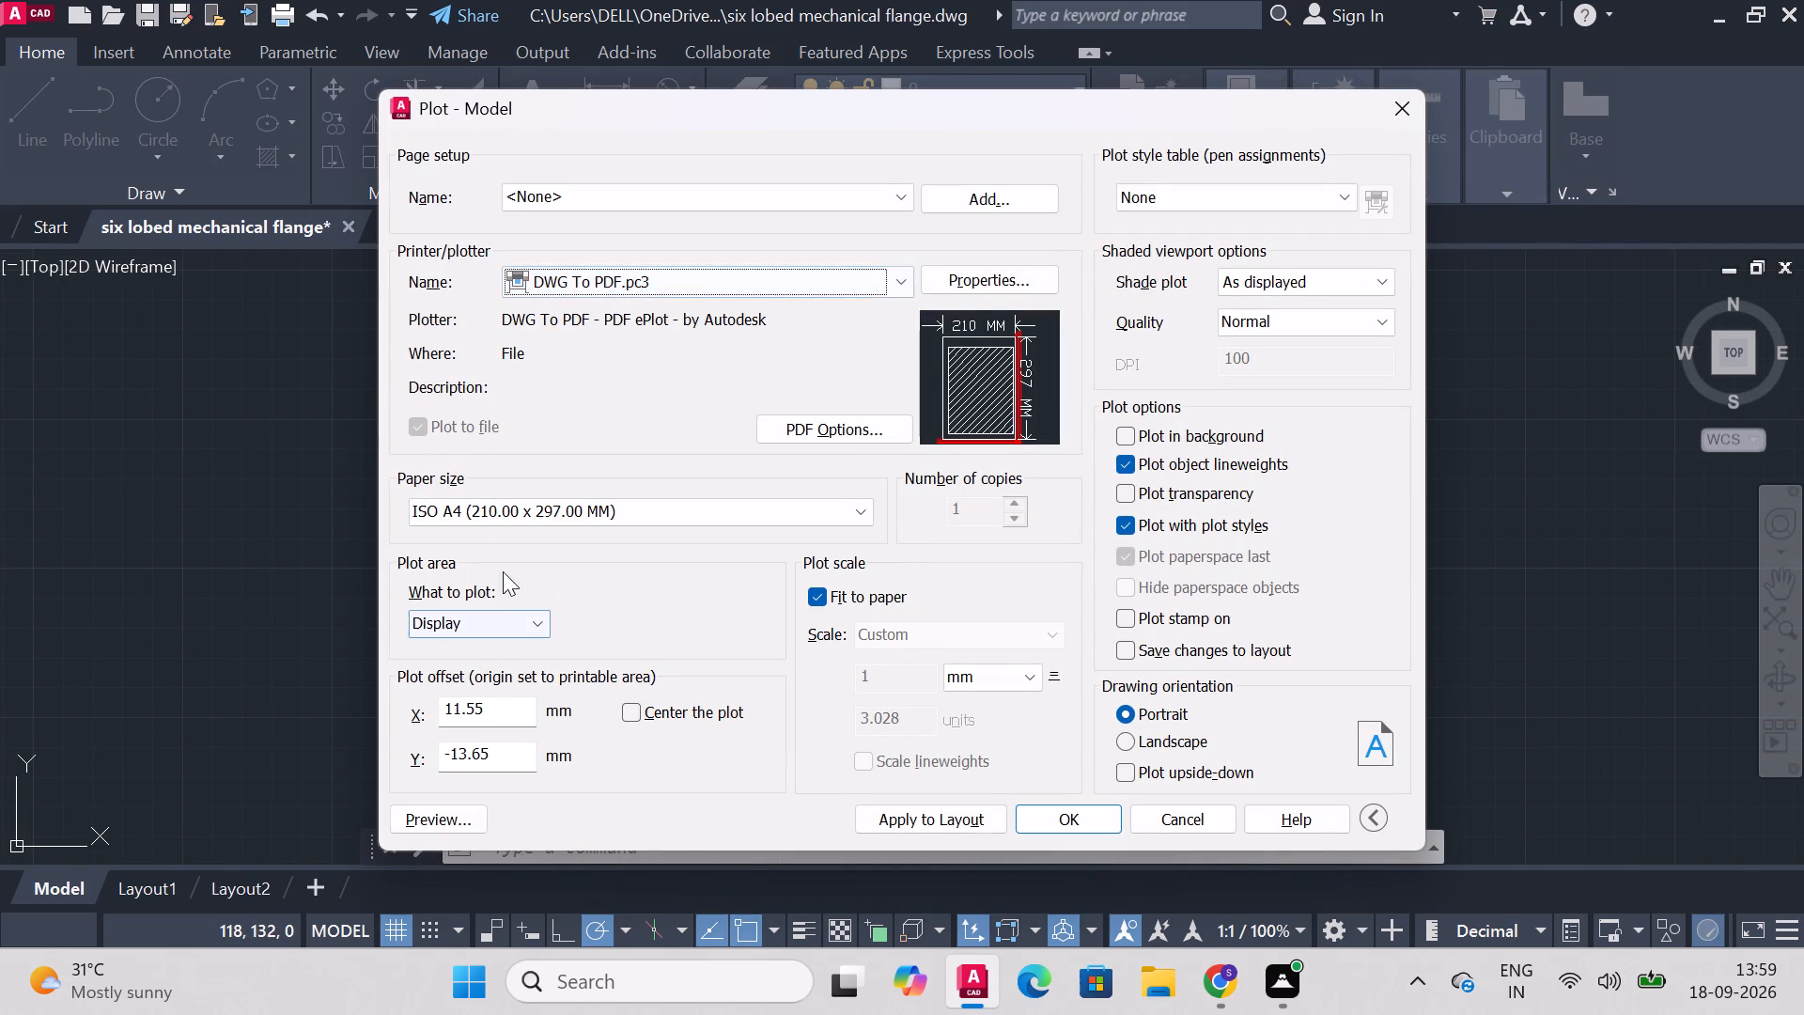
{"action": "left_click", "coordinate": [536, 623]}
{"action": "left_click", "coordinate": [468, 696]}
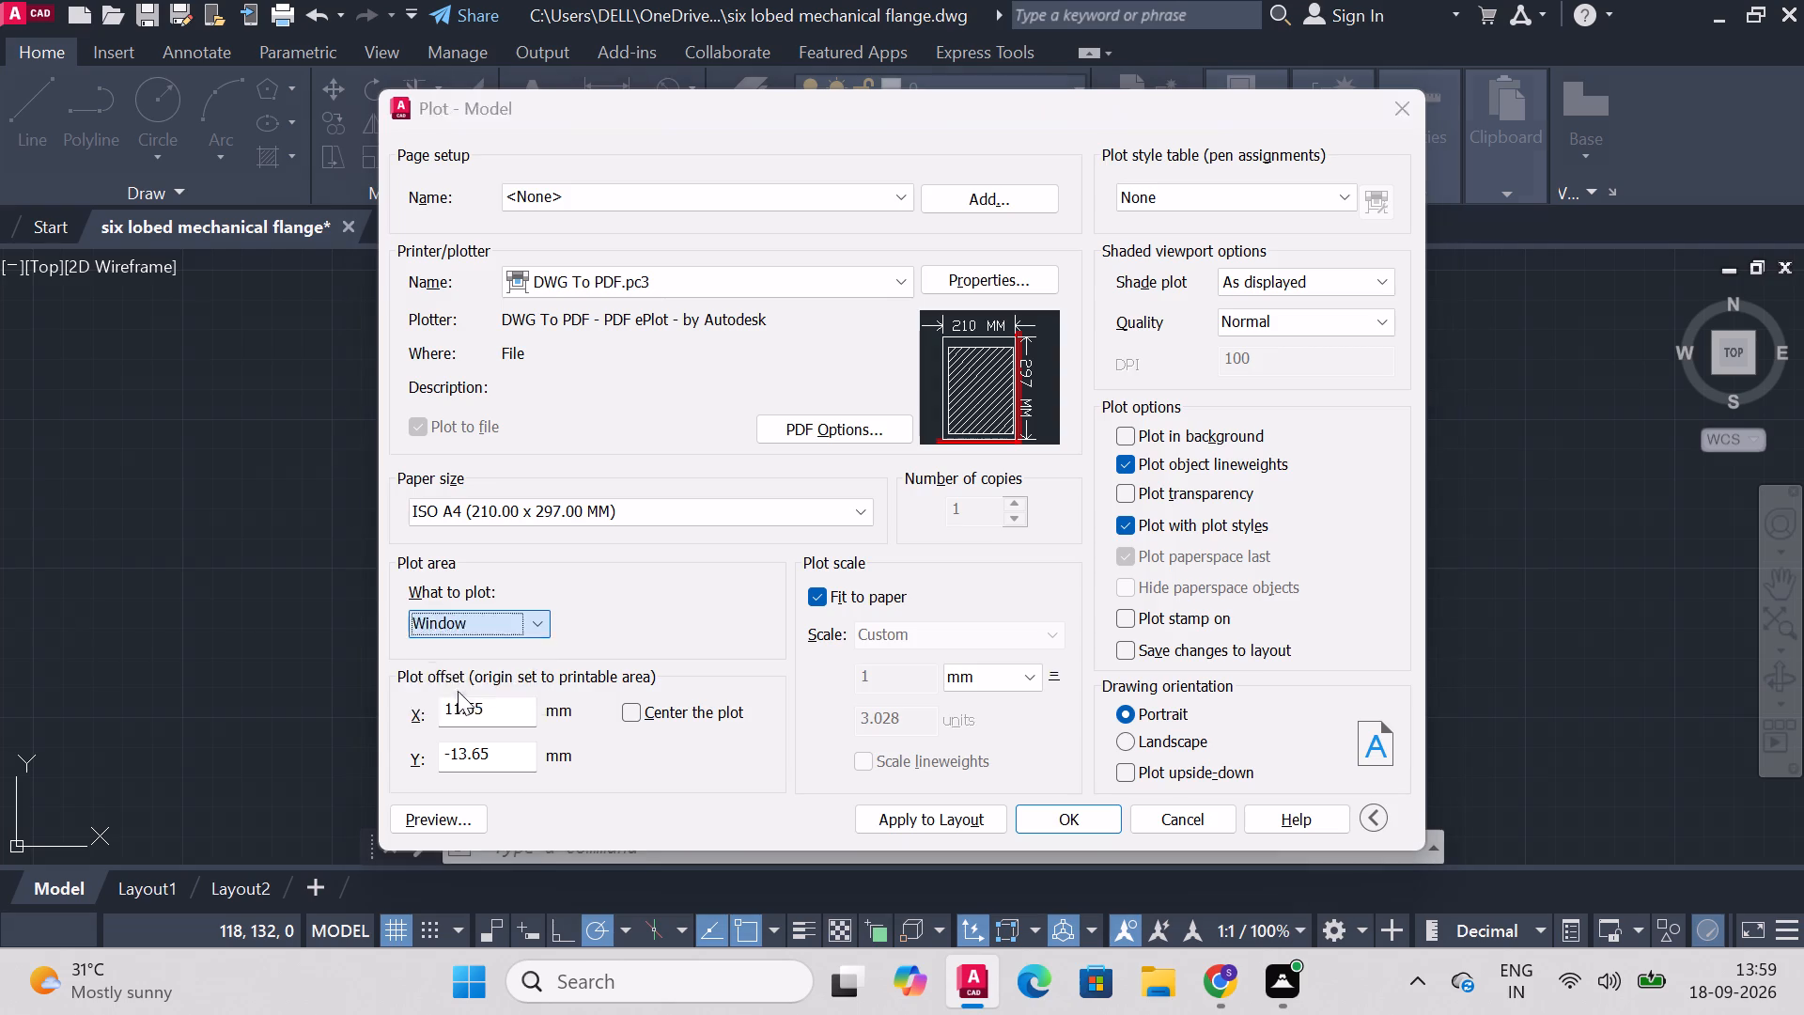
{"action": "left_click", "coordinate": [692, 430]}
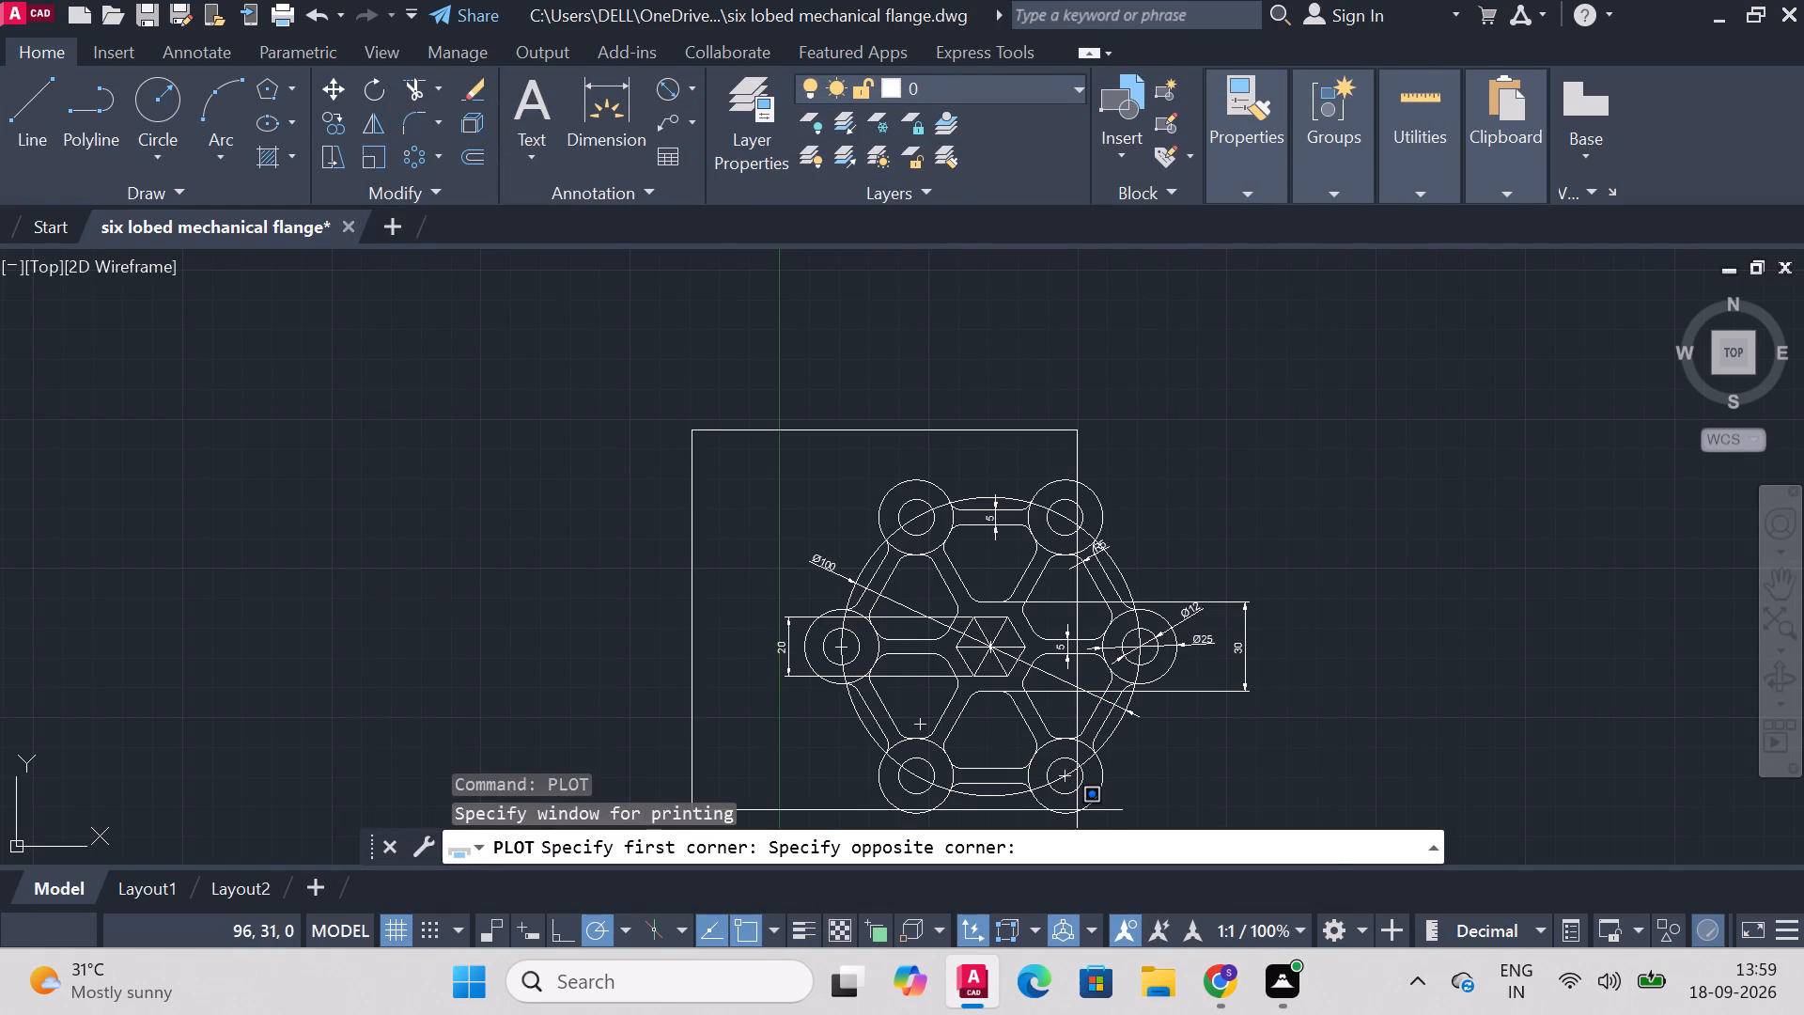
{"action": "left_click", "coordinate": [1283, 829]}
{"action": "left_click", "coordinate": [1283, 822]}
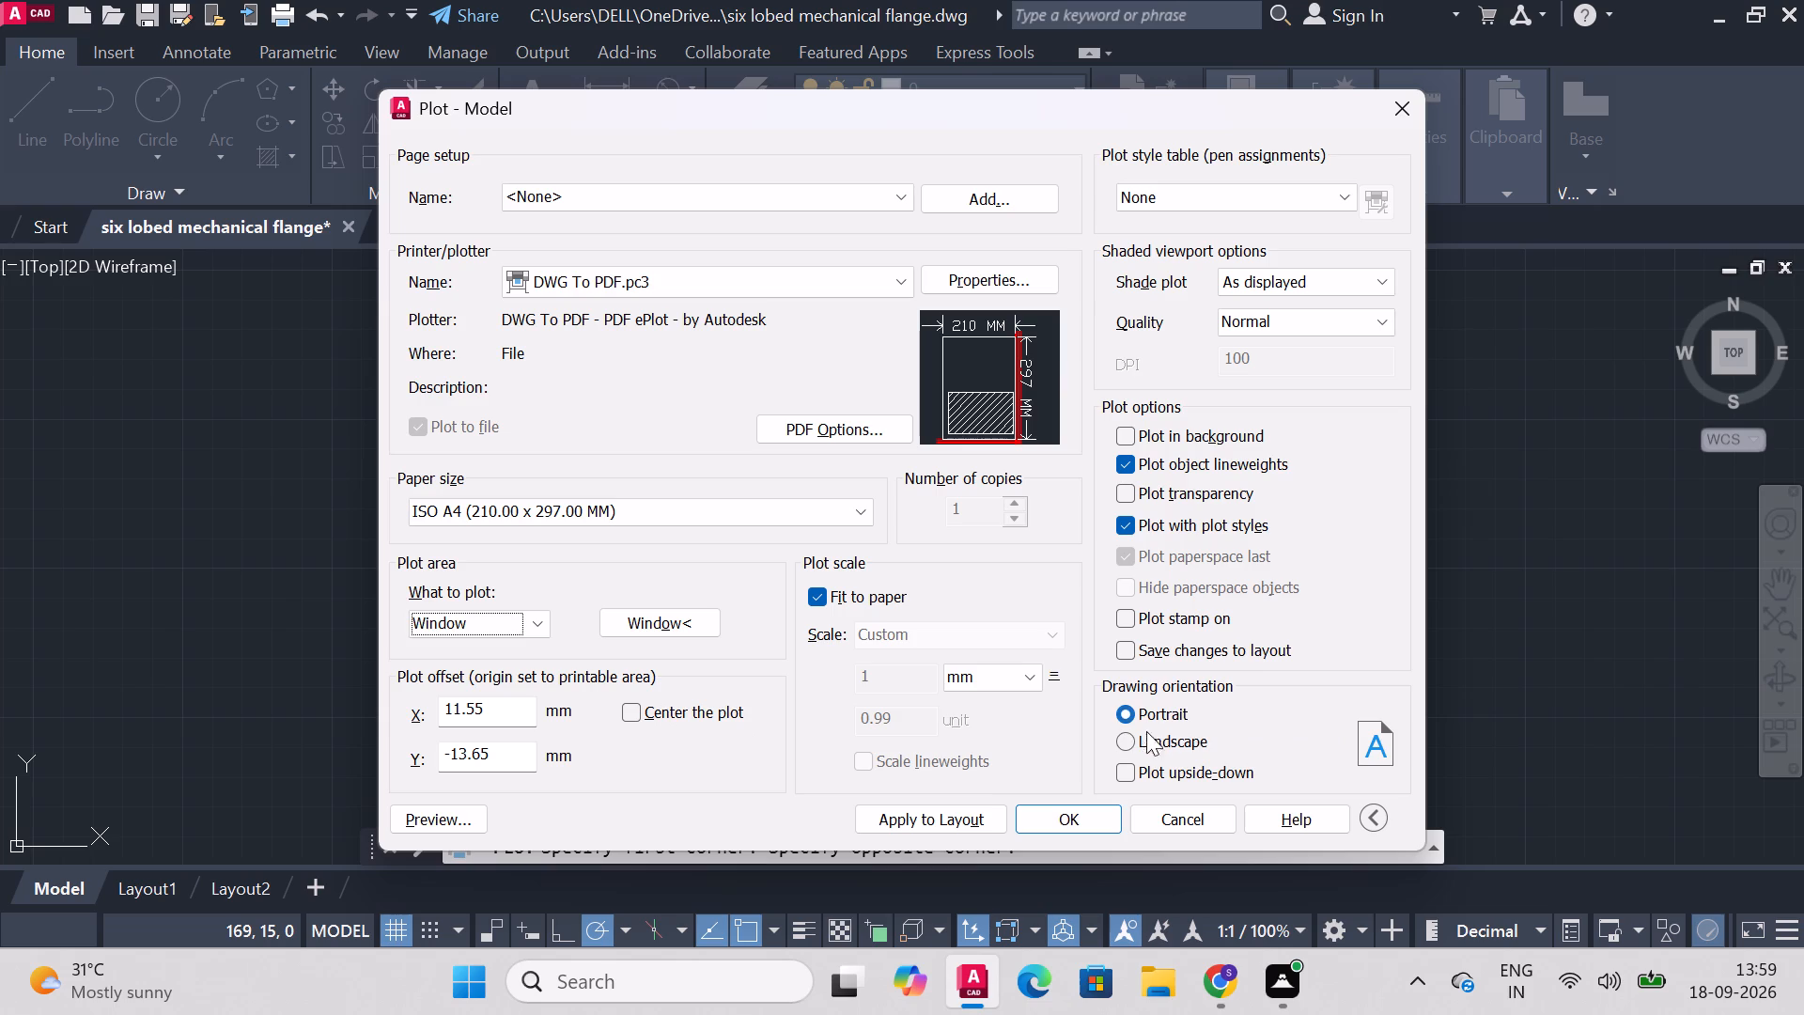
{"action": "left_click", "coordinate": [1140, 738]}
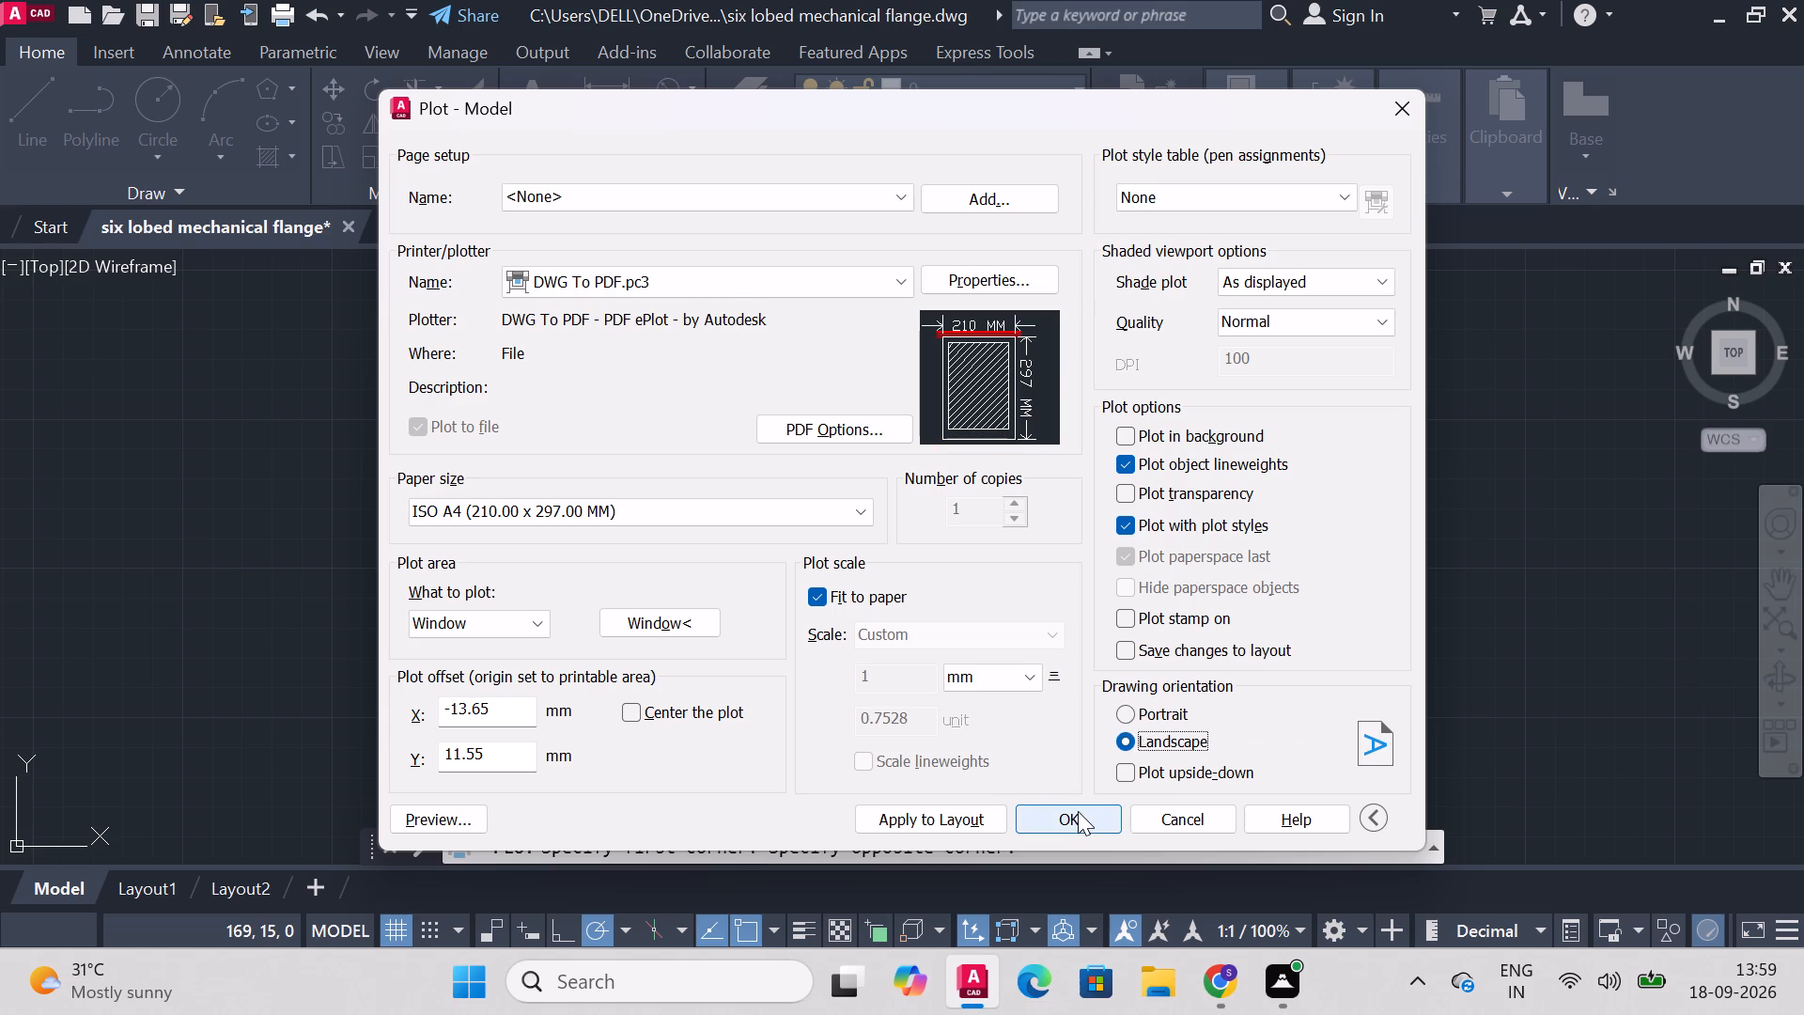
Plot the drawing to the Desktop as "six lobed mechanical flange-Model.pdf".
{"action": "left_click", "coordinate": [1078, 811]}
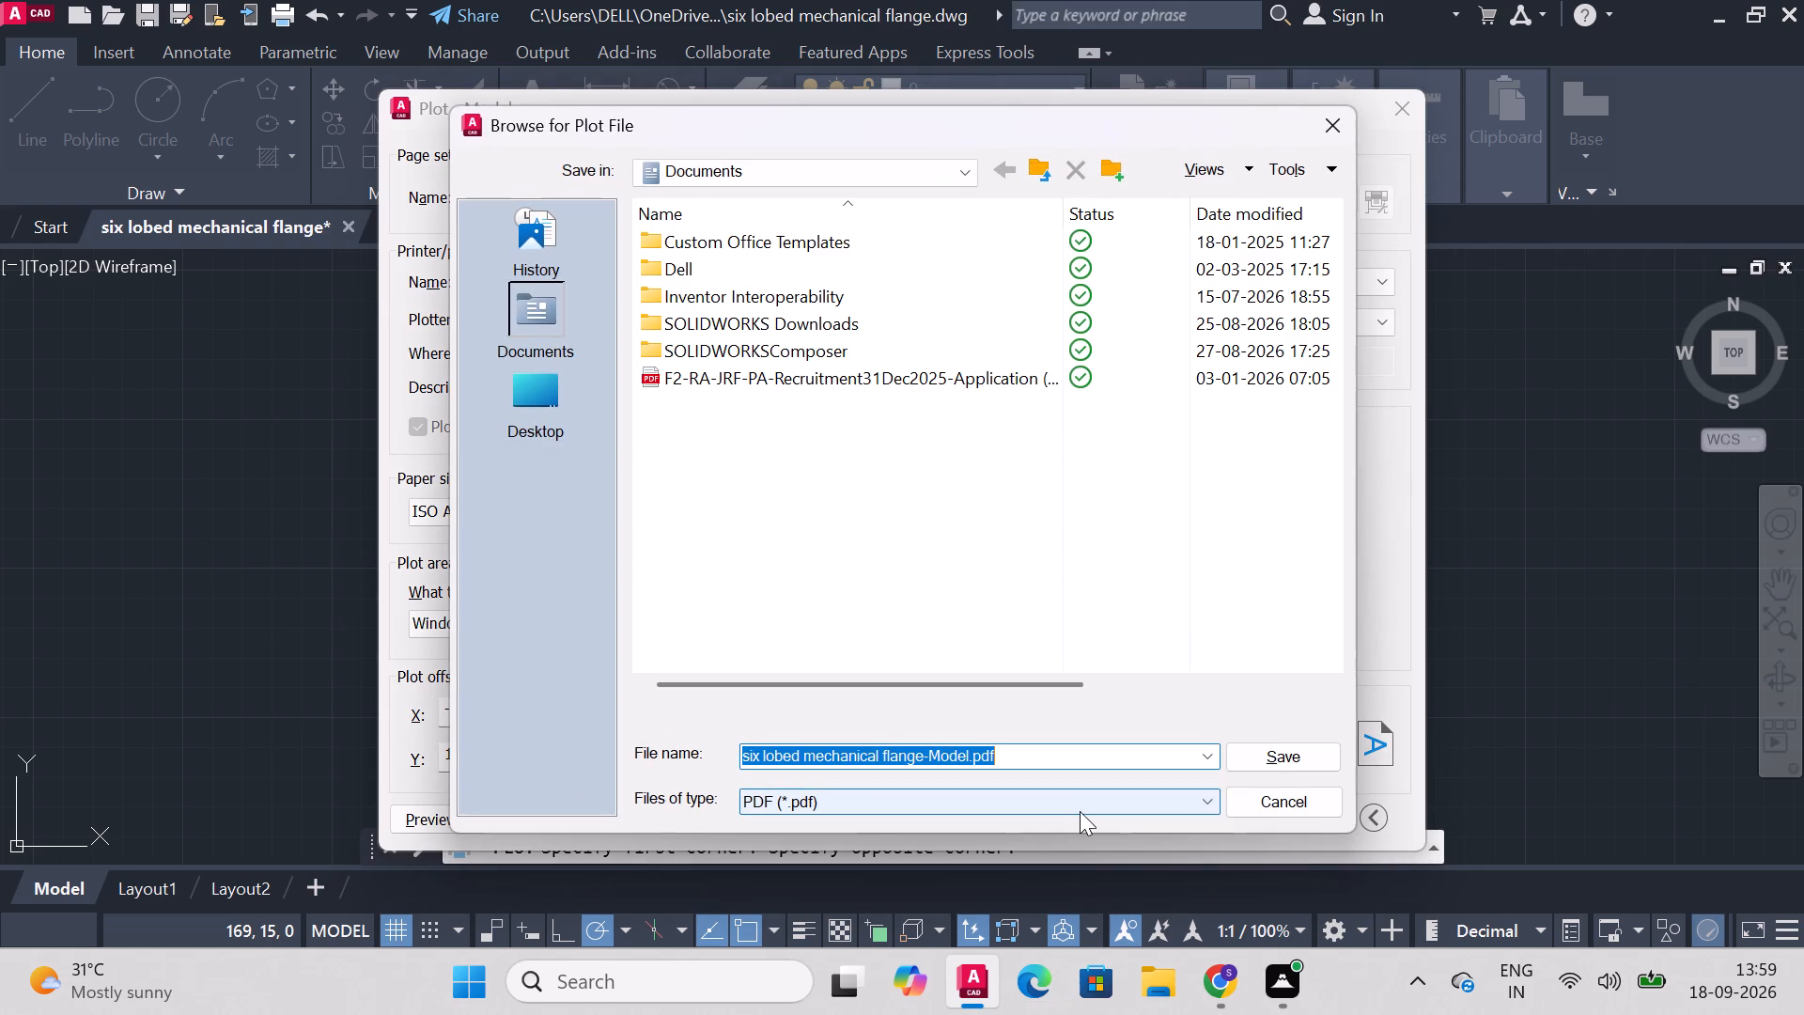
{"action": "left_click", "coordinate": [552, 376]}
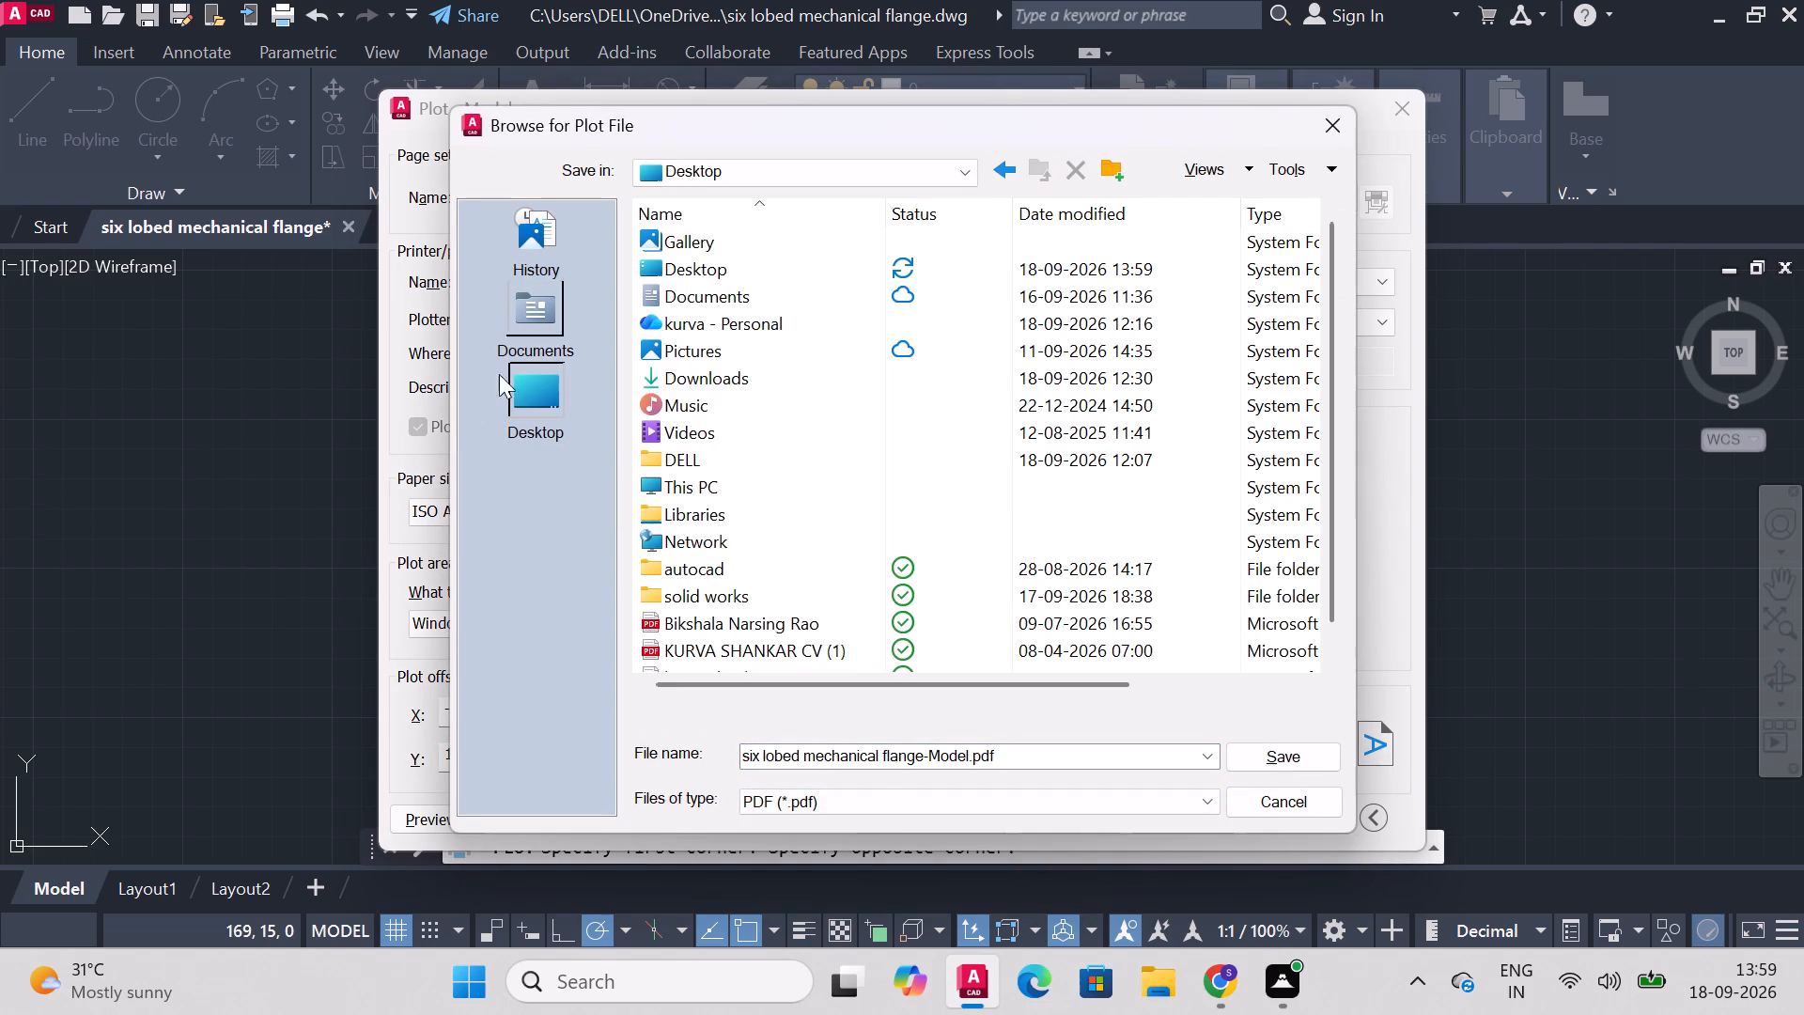
{"action": "scroll", "coordinate": [873, 538], "scroll_direction": "down", "scroll_amount": 4}
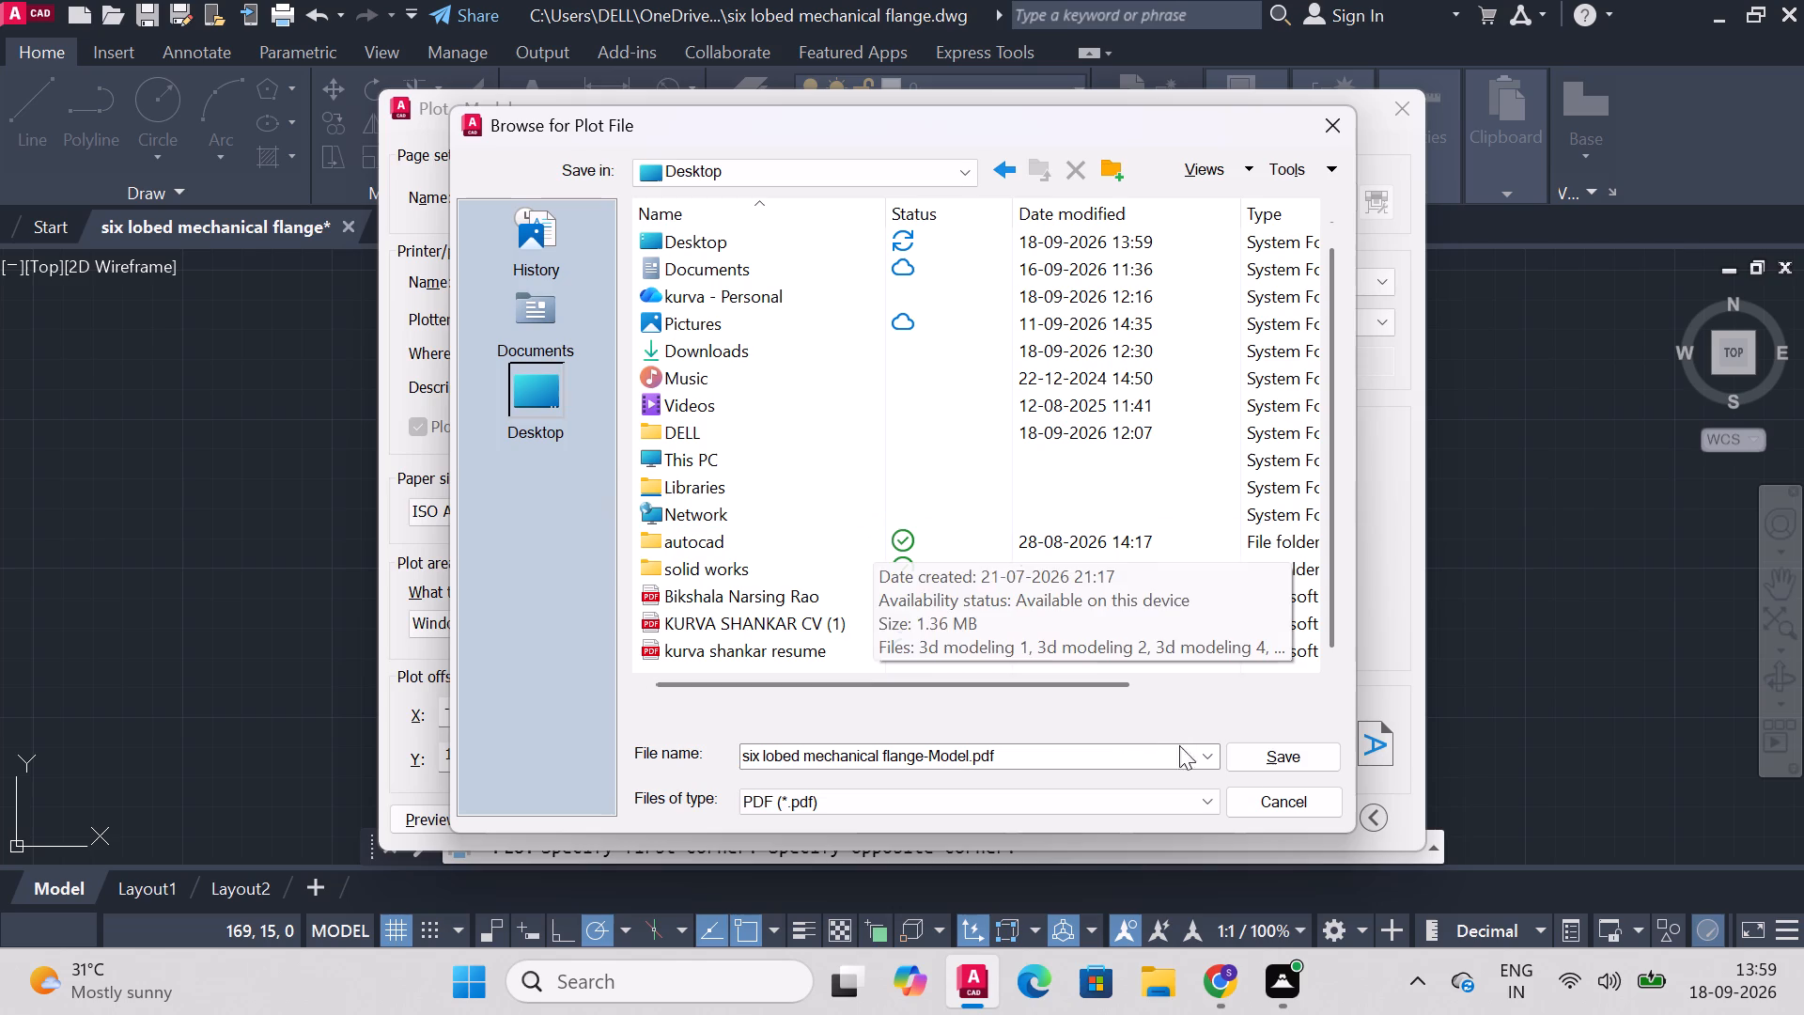
{"action": "left_click", "coordinate": [1253, 767]}
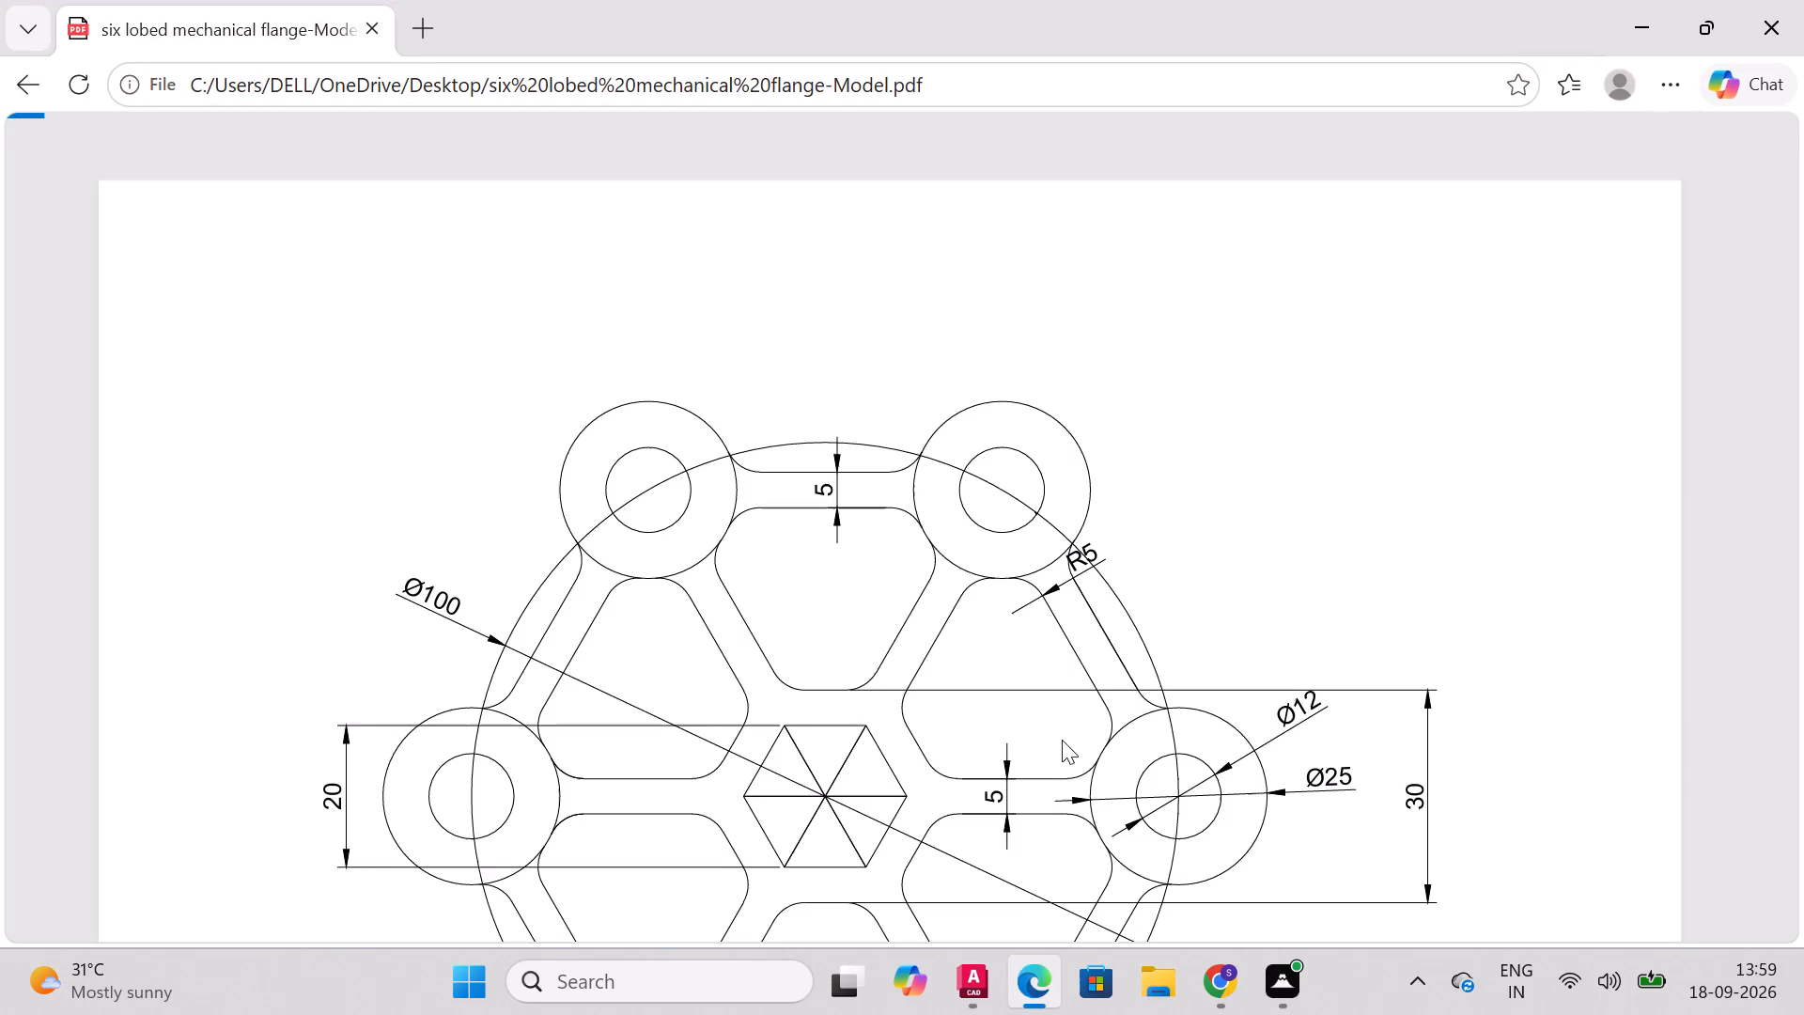
Look over the plotted flange and its dimensions in the PDF in Microsoft Edge, and close the browser.
{"action": "scroll", "coordinate": [1109, 690], "scroll_direction": "down", "scroll_amount": 6}
{"action": "scroll", "coordinate": [1114, 688], "scroll_direction": "up", "scroll_amount": 1}
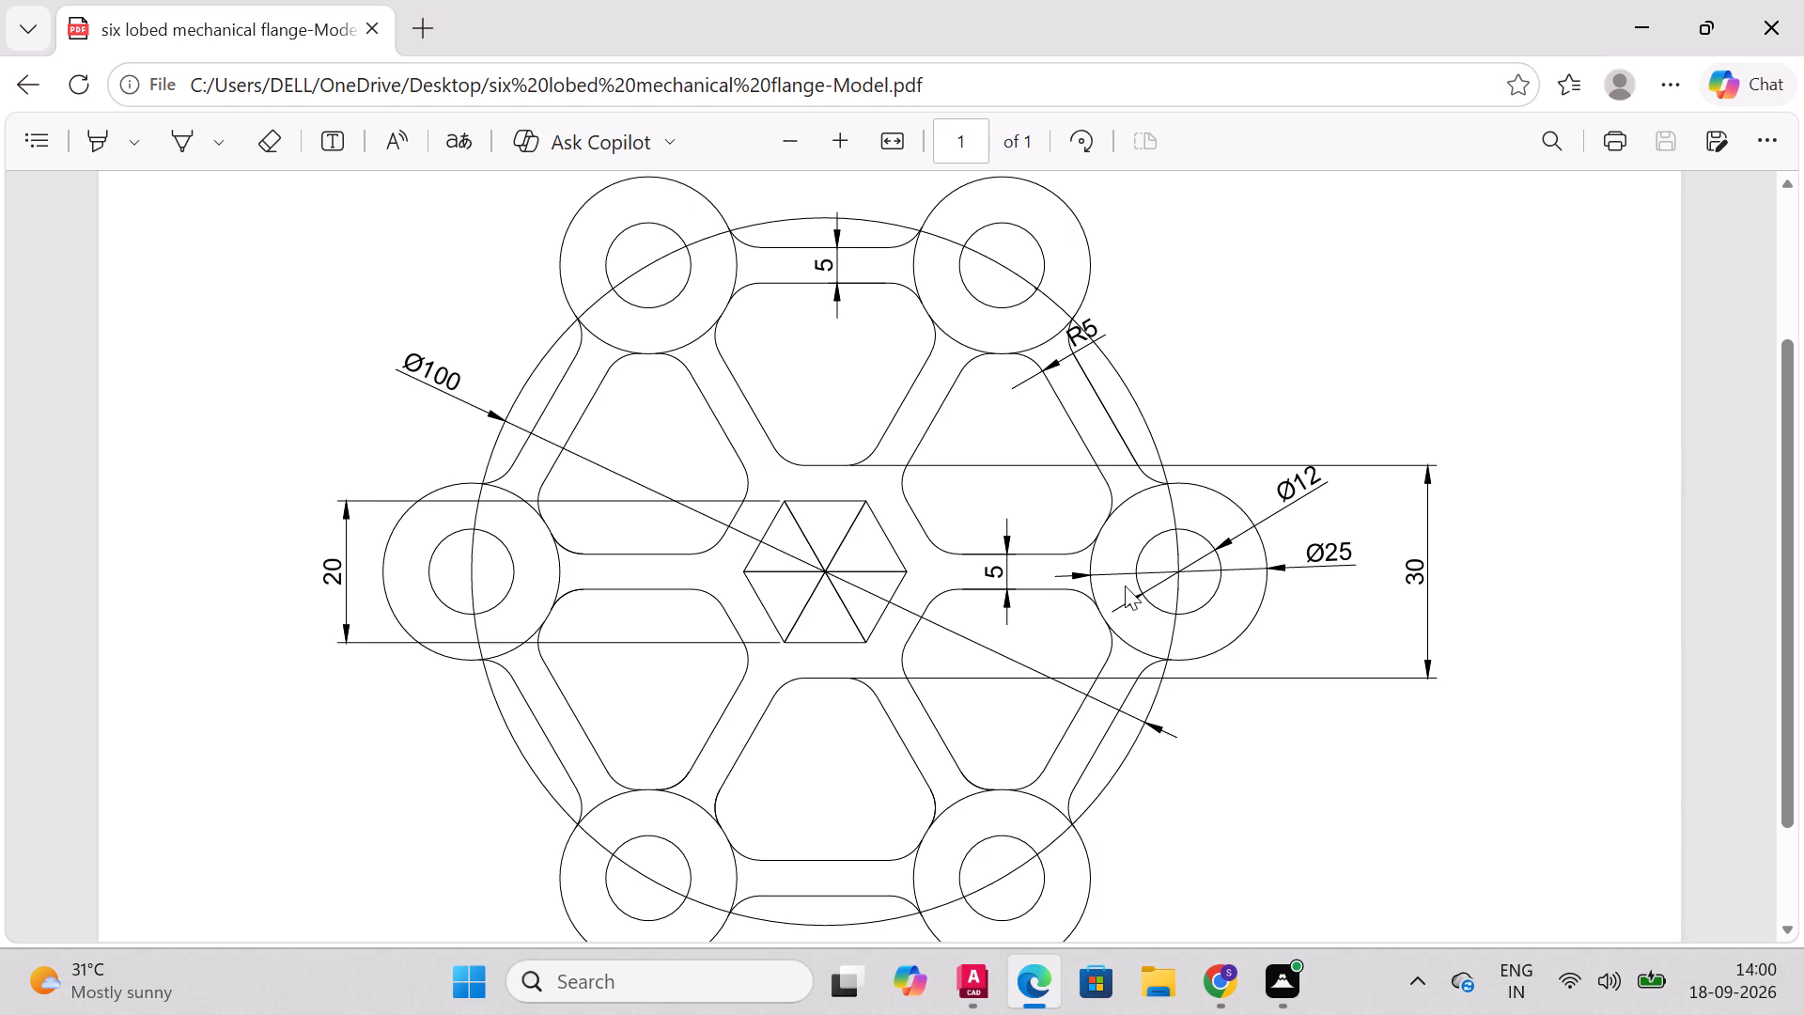
{"action": "left_click", "coordinate": [1781, 24]}
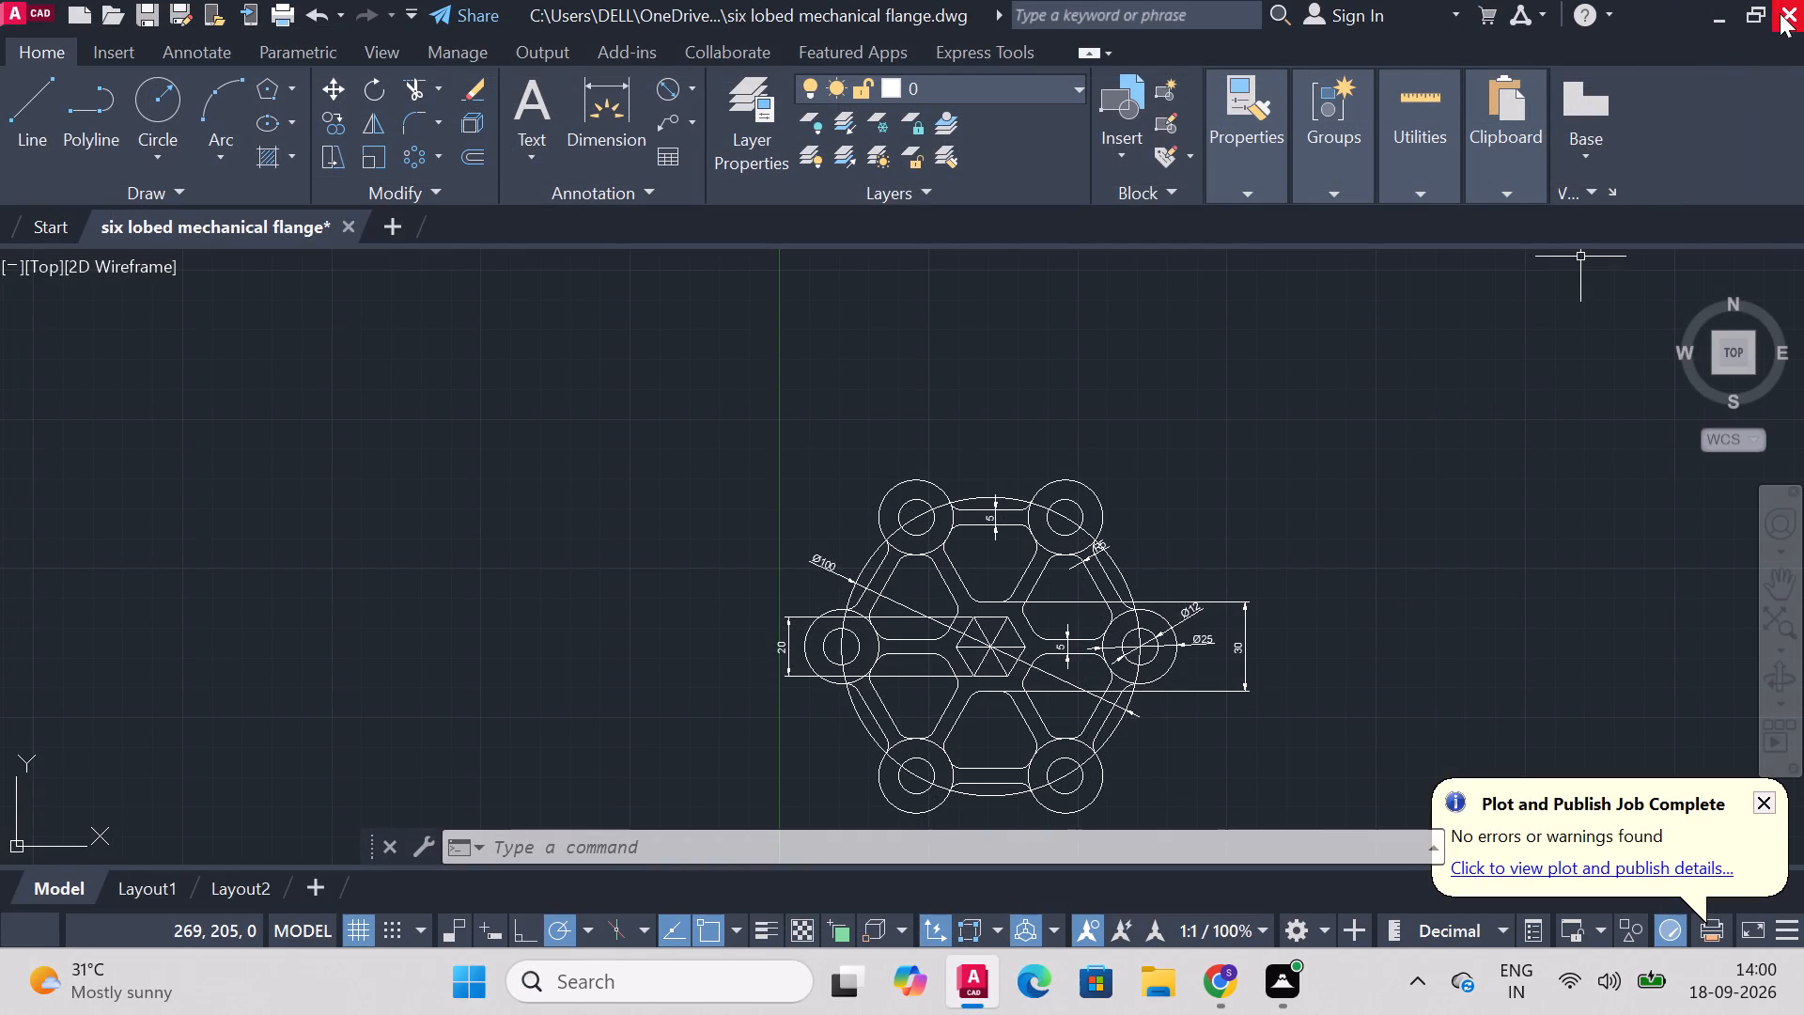
Quit AutoCAD, saving the changes to the six lobed mechanical flange drawing.
{"action": "left_click", "coordinate": [1781, 14]}
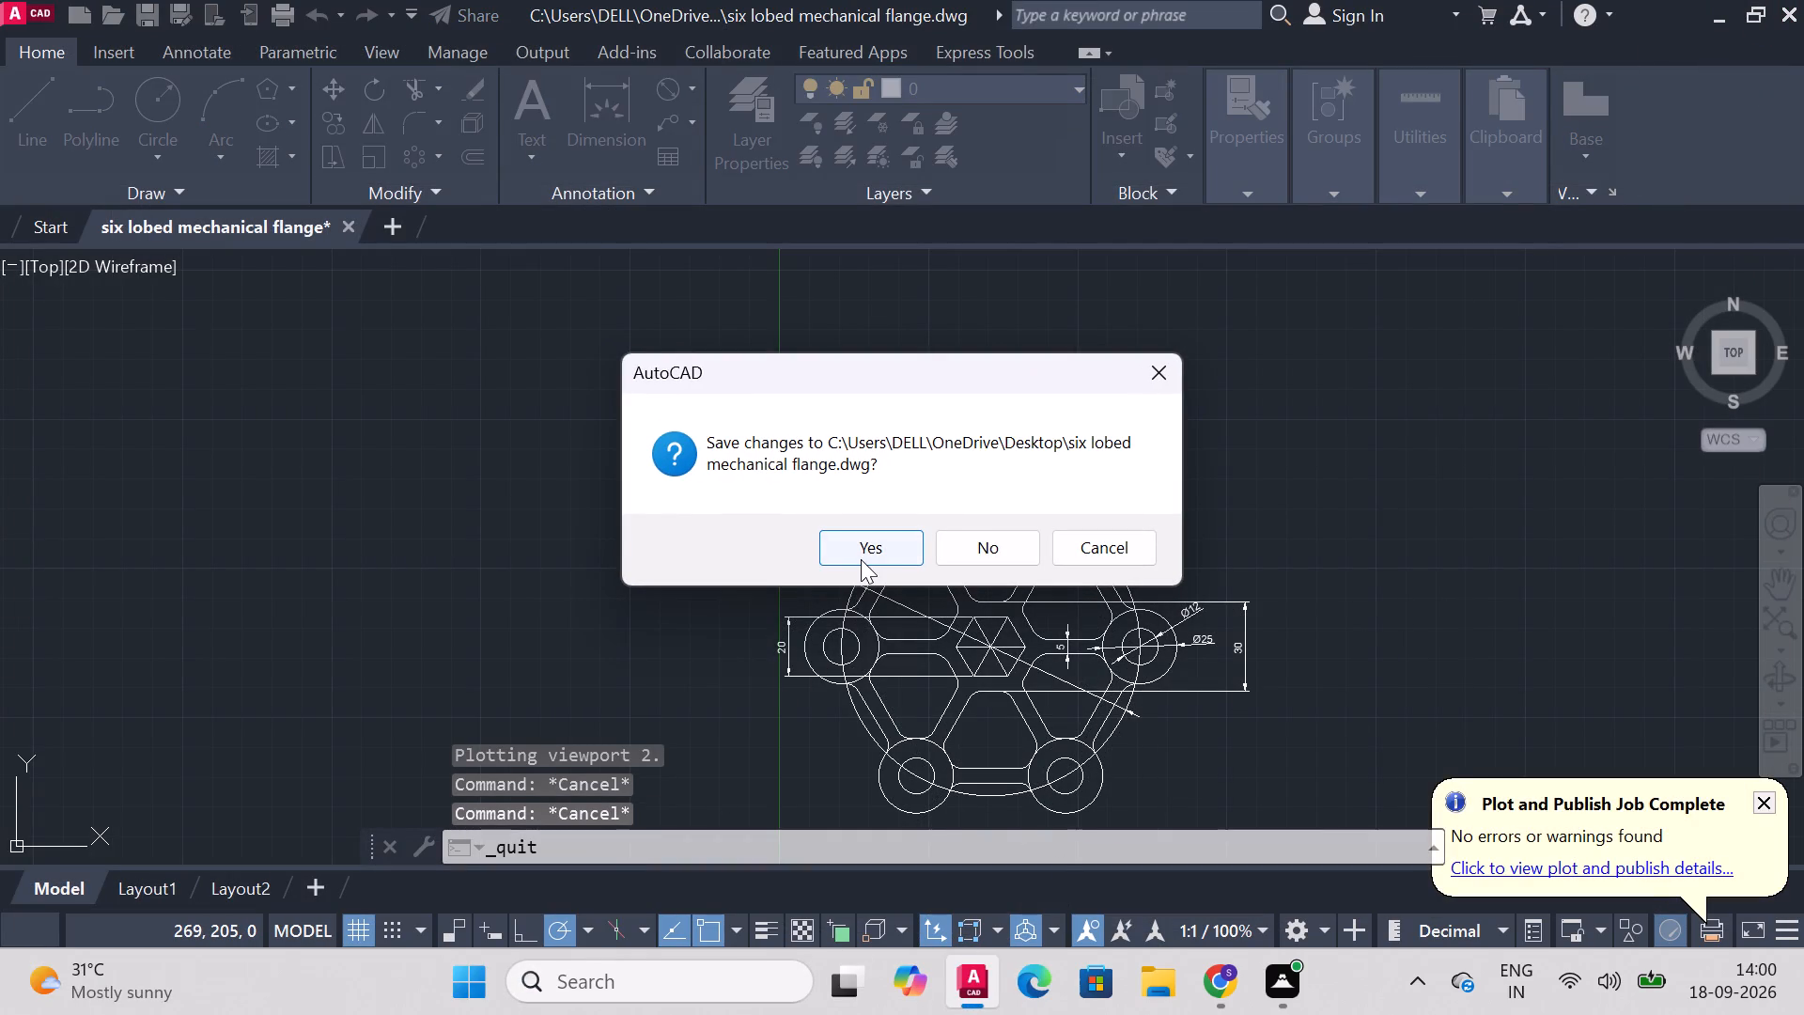
{"action": "left_click", "coordinate": [861, 558]}
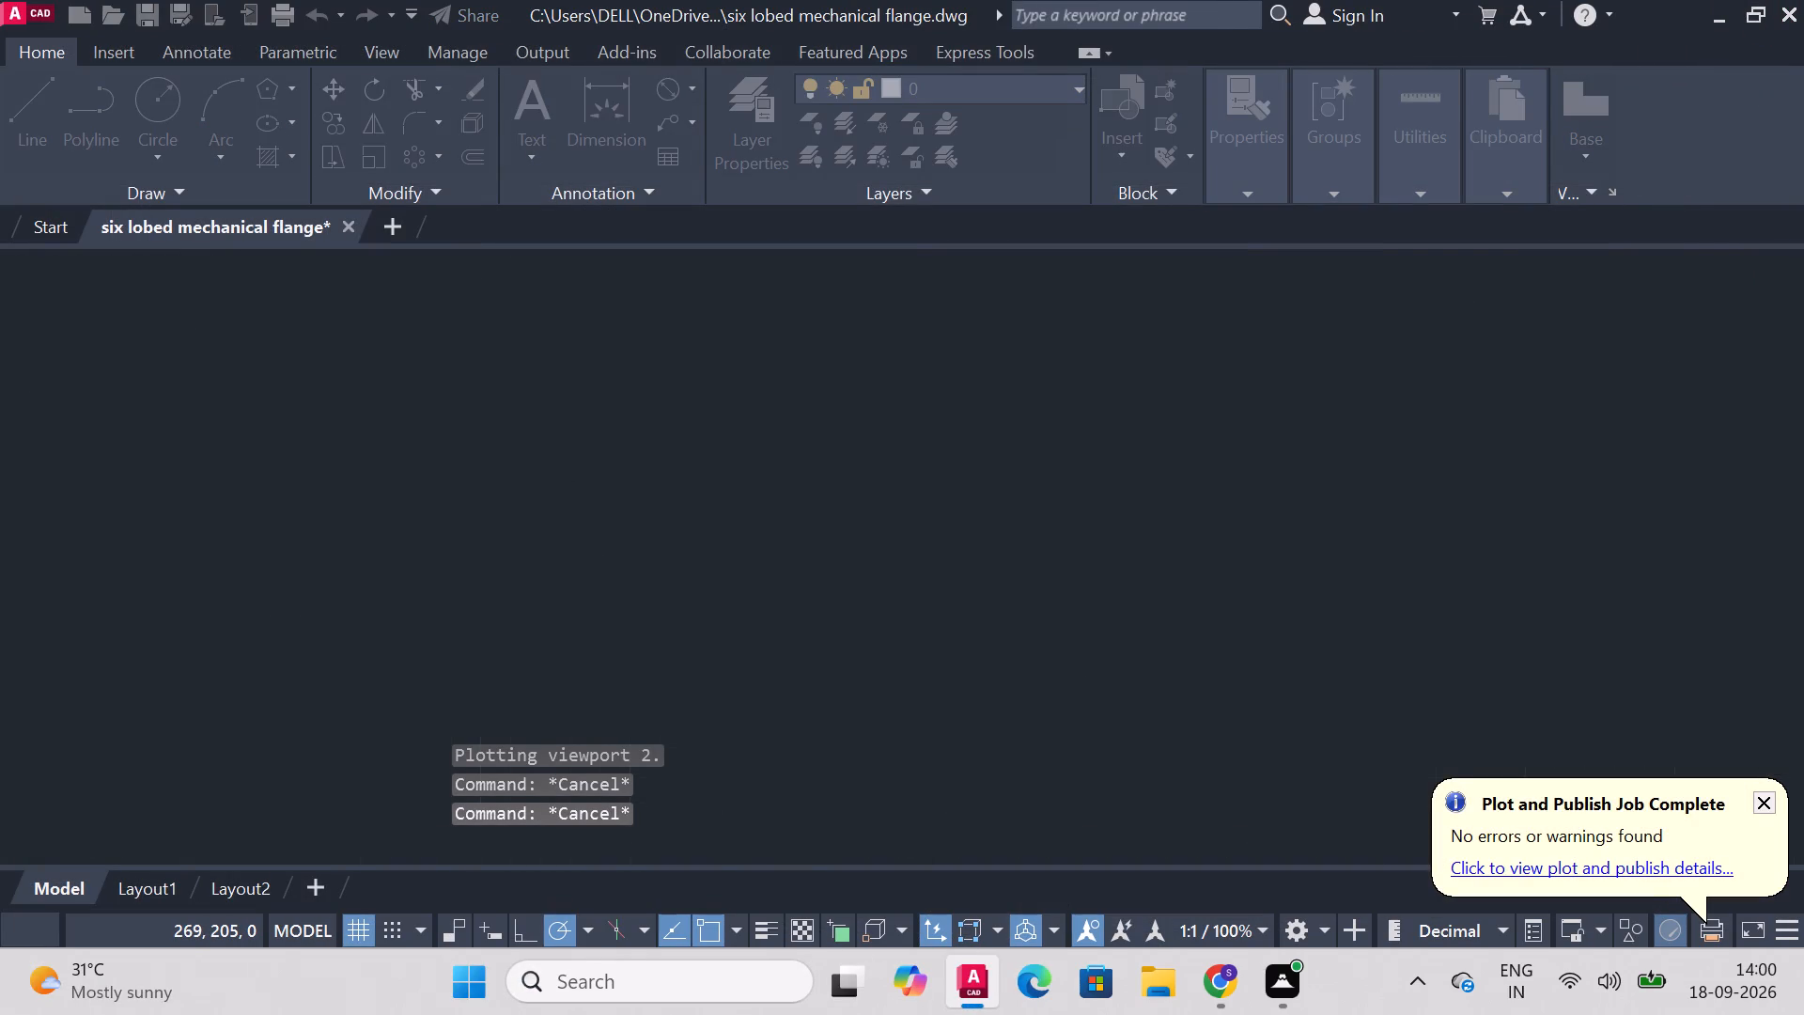